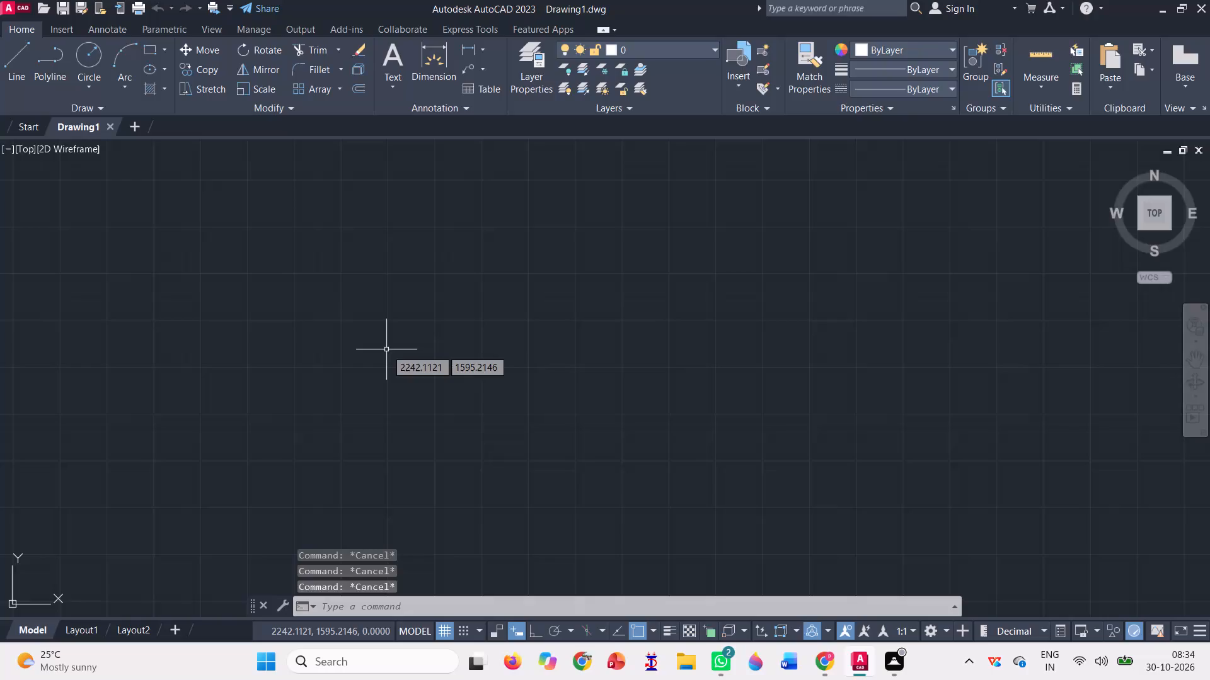
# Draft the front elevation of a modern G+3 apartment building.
# Turn on log file recording for the drawing session with LOGFILEON.
pyautogui.press('Escape')
pyautogui.press('Escape')
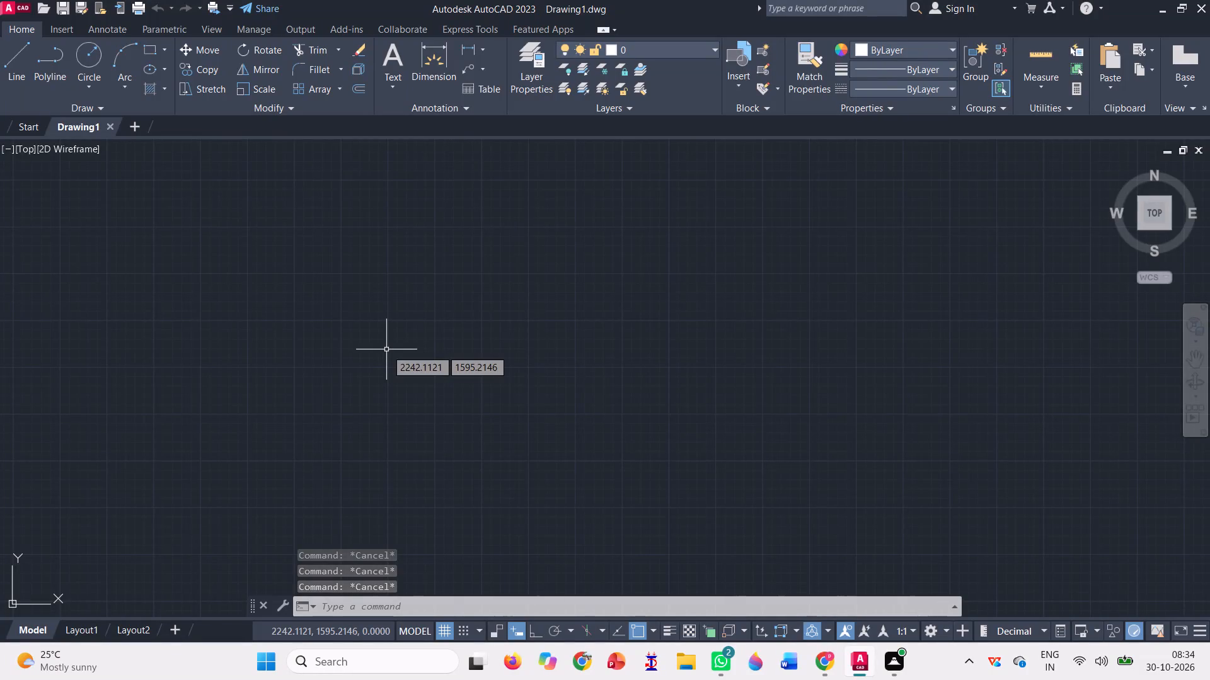
pyautogui.write('log')
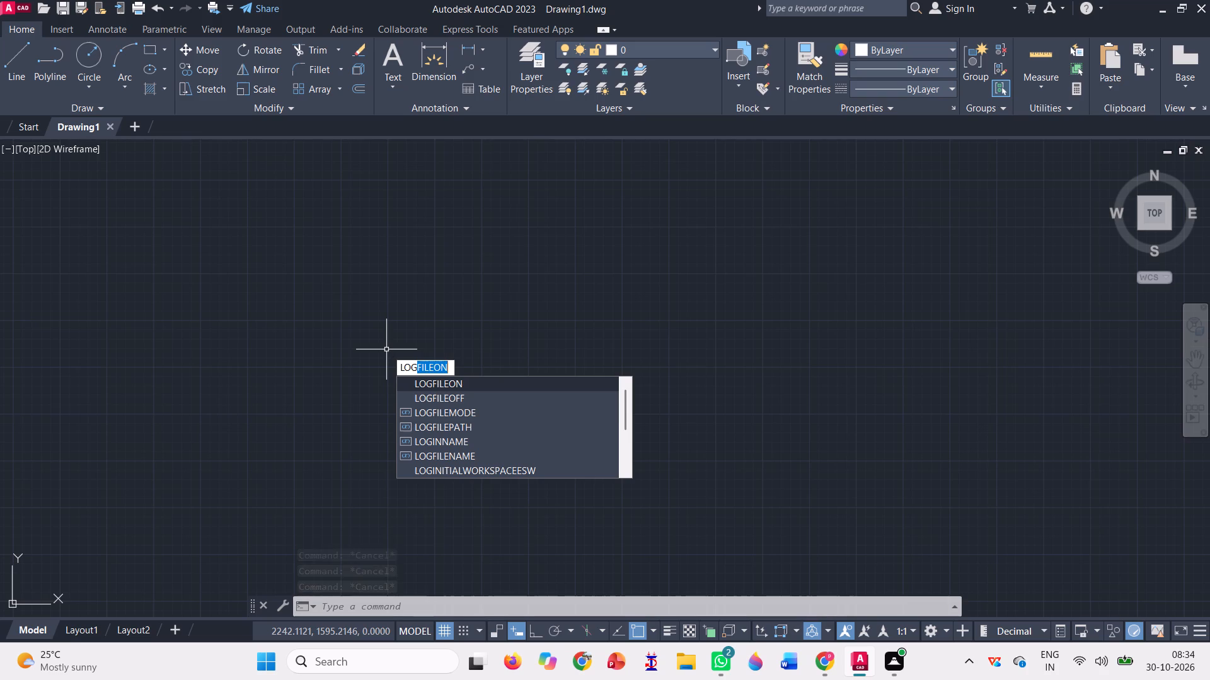
pyautogui.press('Return')
# Configure the drawing units to Engineering length with 0'-0.0" precision and an insertion scale in feet.
pyautogui.write('un')
pyautogui.press('Return')
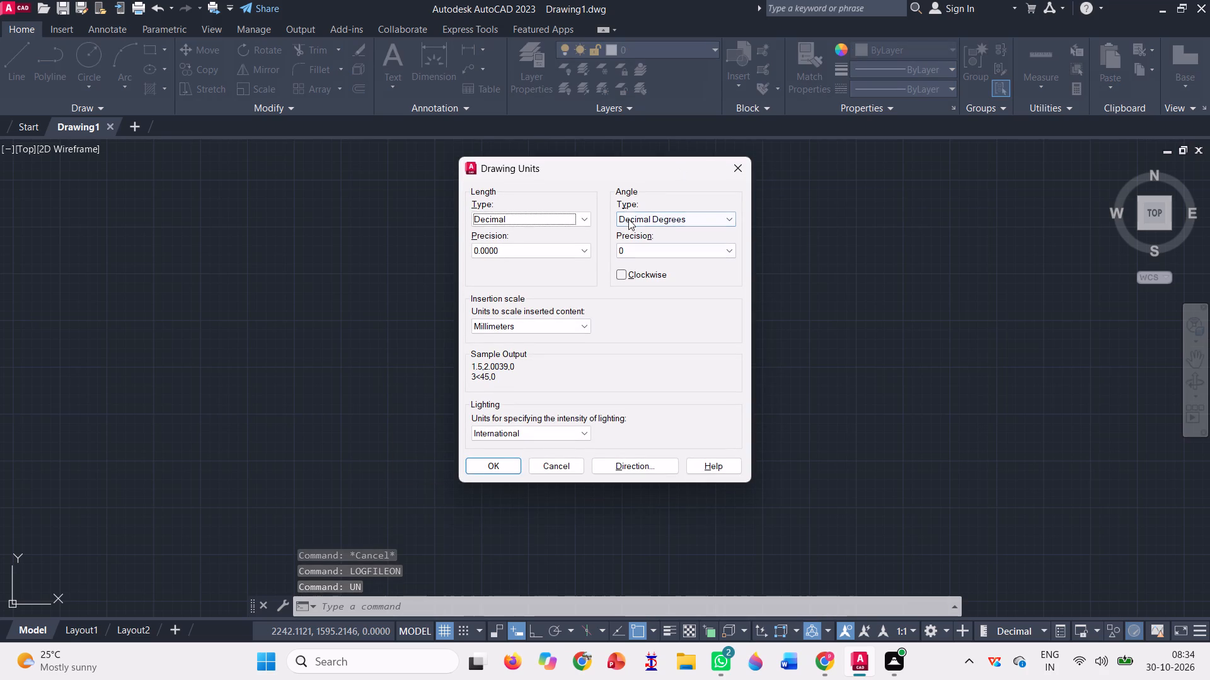
pyautogui.click(584, 215)
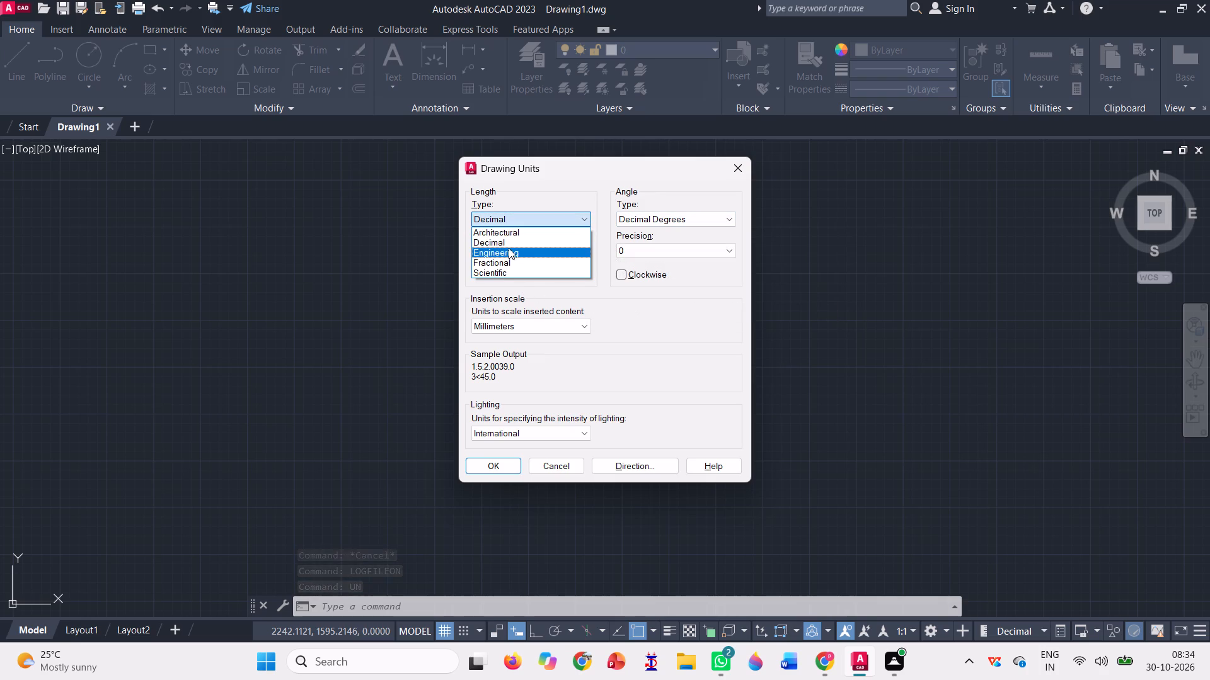
pyautogui.click(509, 248)
pyautogui.click(500, 253)
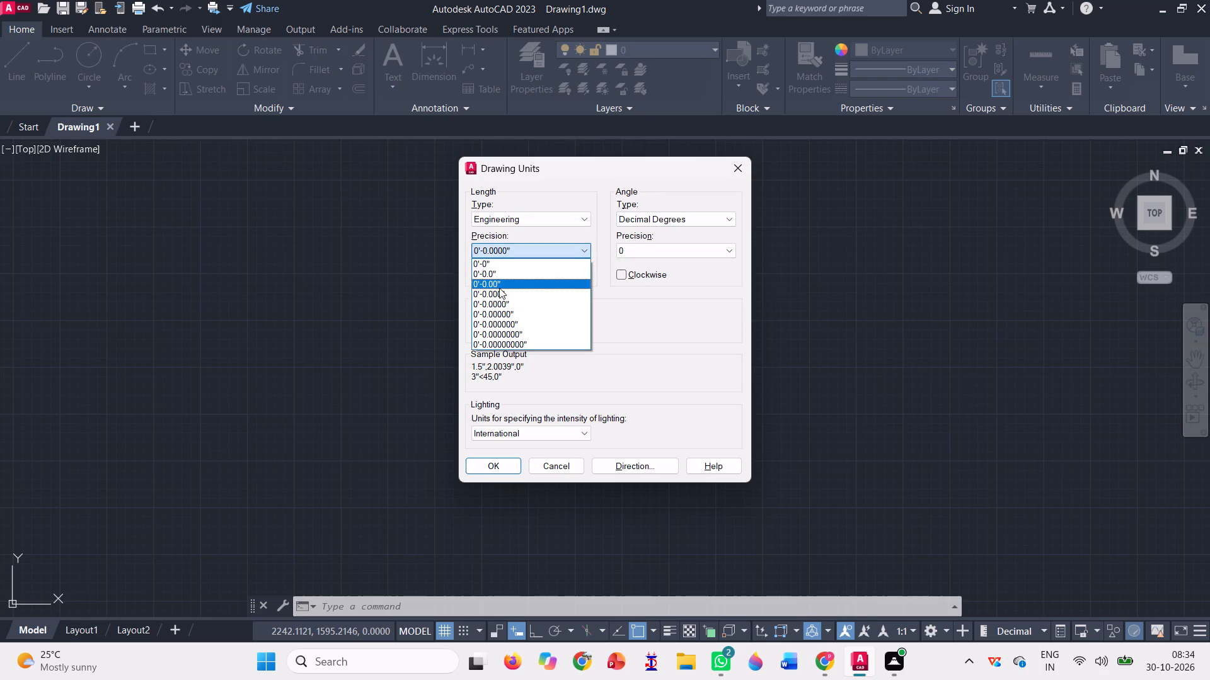
pyautogui.click(493, 275)
pyautogui.click(517, 331)
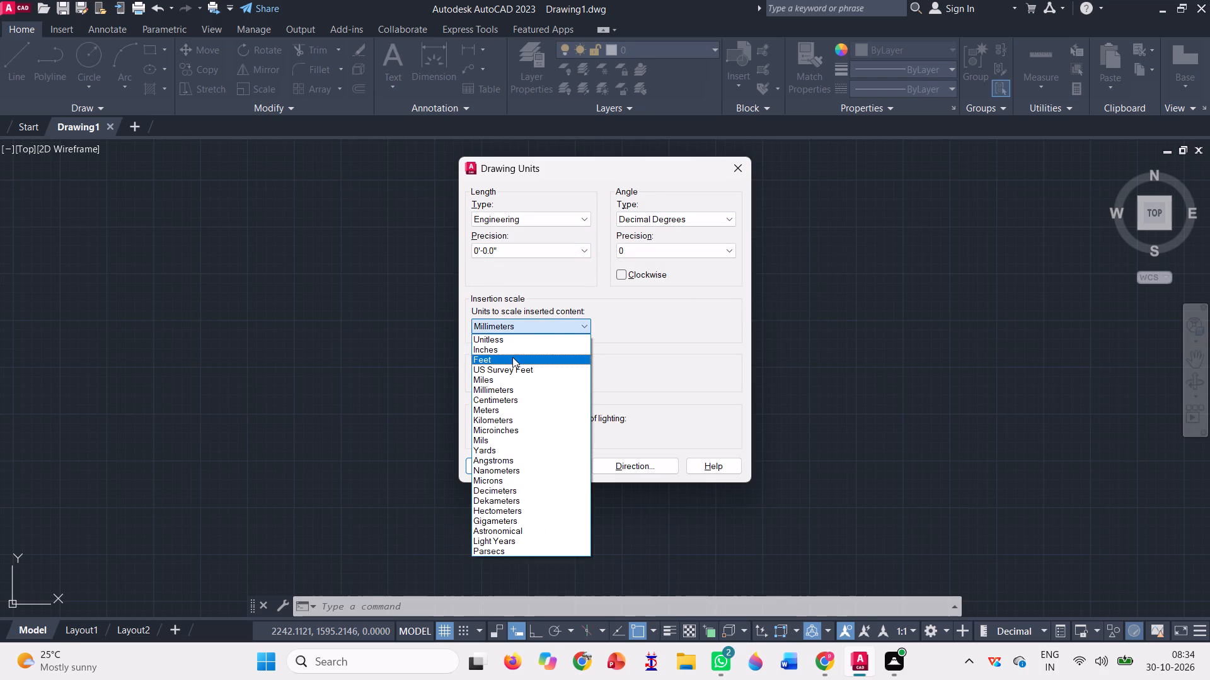
pyautogui.click(512, 356)
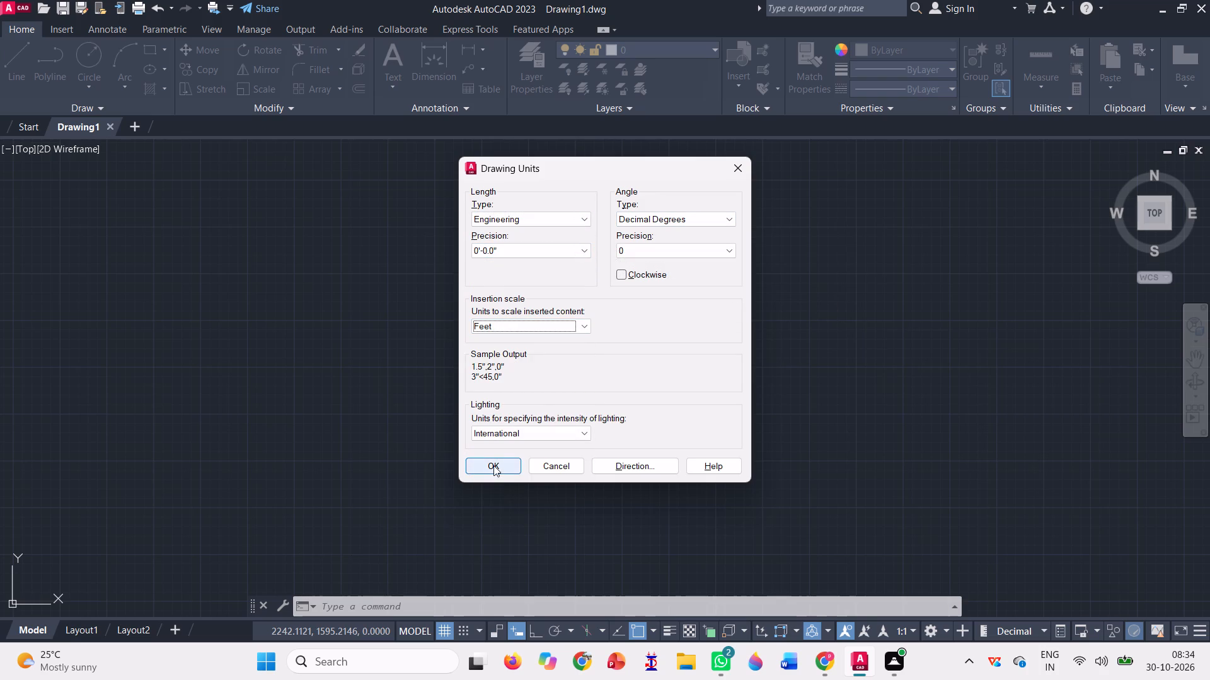
pyautogui.click(493, 464)
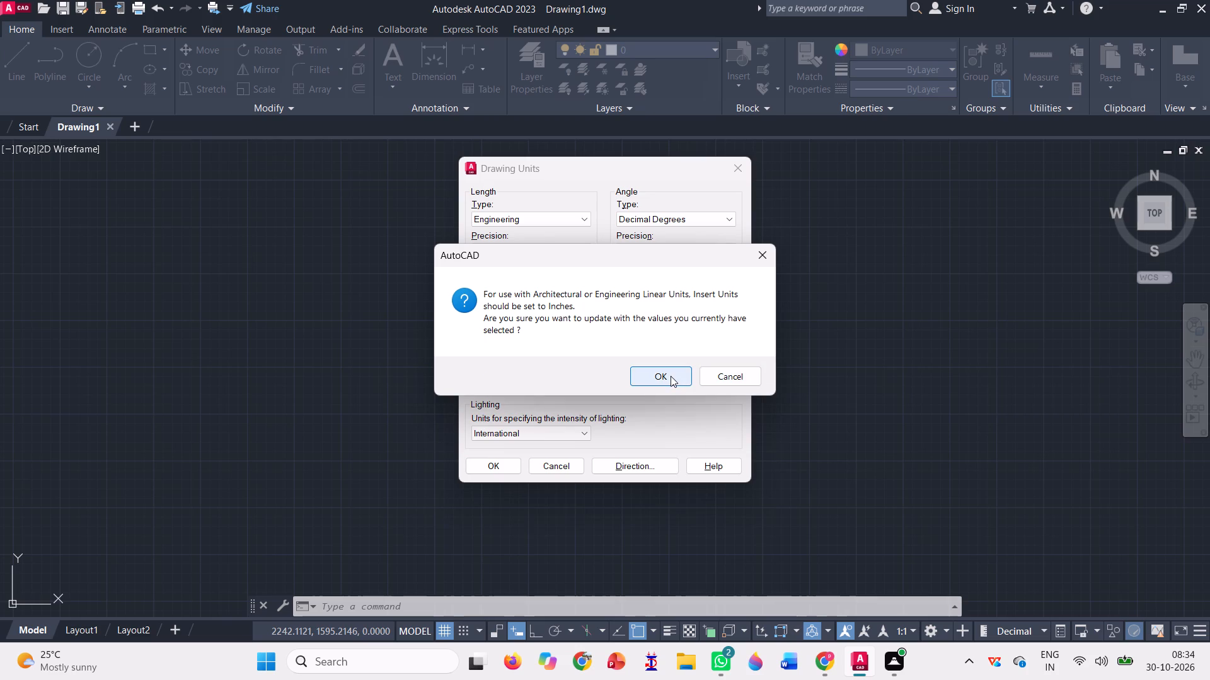
pyautogui.click(671, 376)
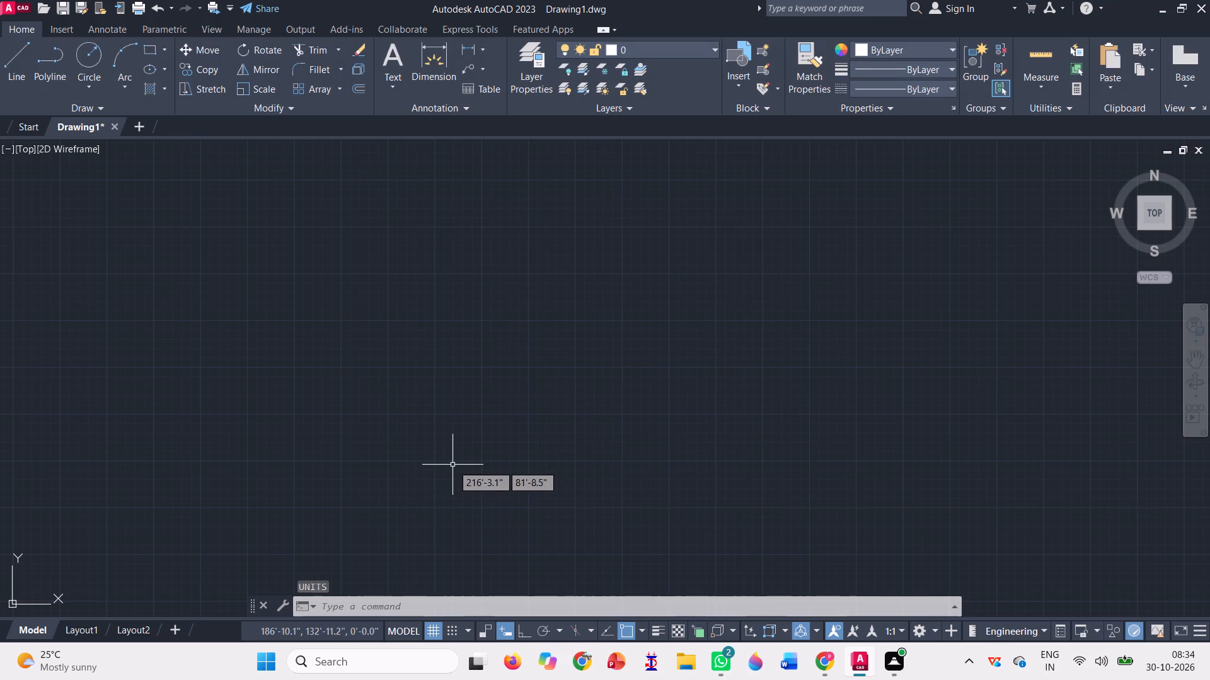
# Modify the Standard dimension style's primary units to Engineering format with 0'-0.0" precision.
pyautogui.write('dims')
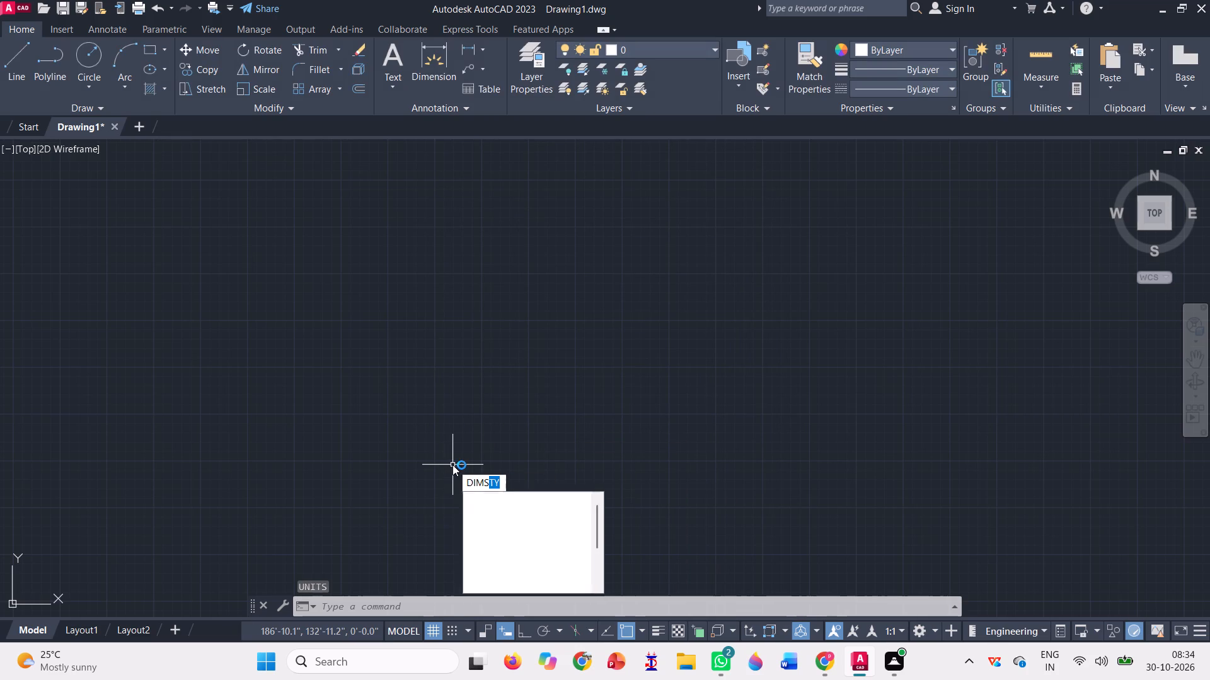
pyautogui.press('Return')
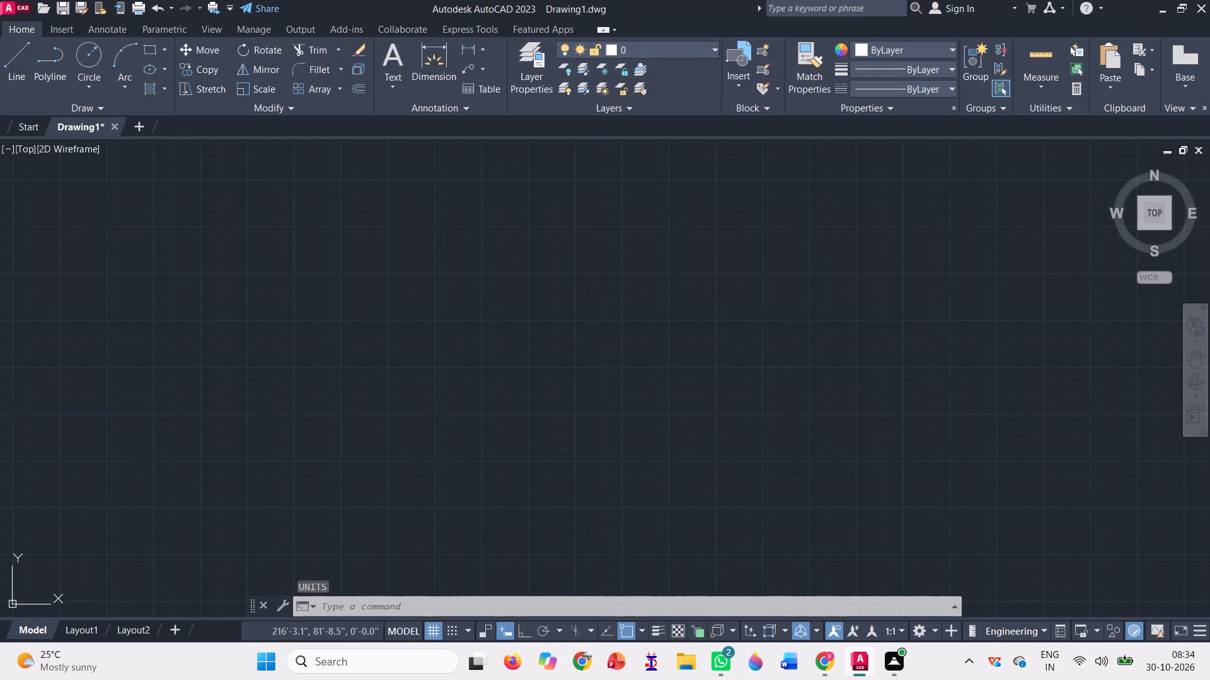
pyautogui.click(439, 273)
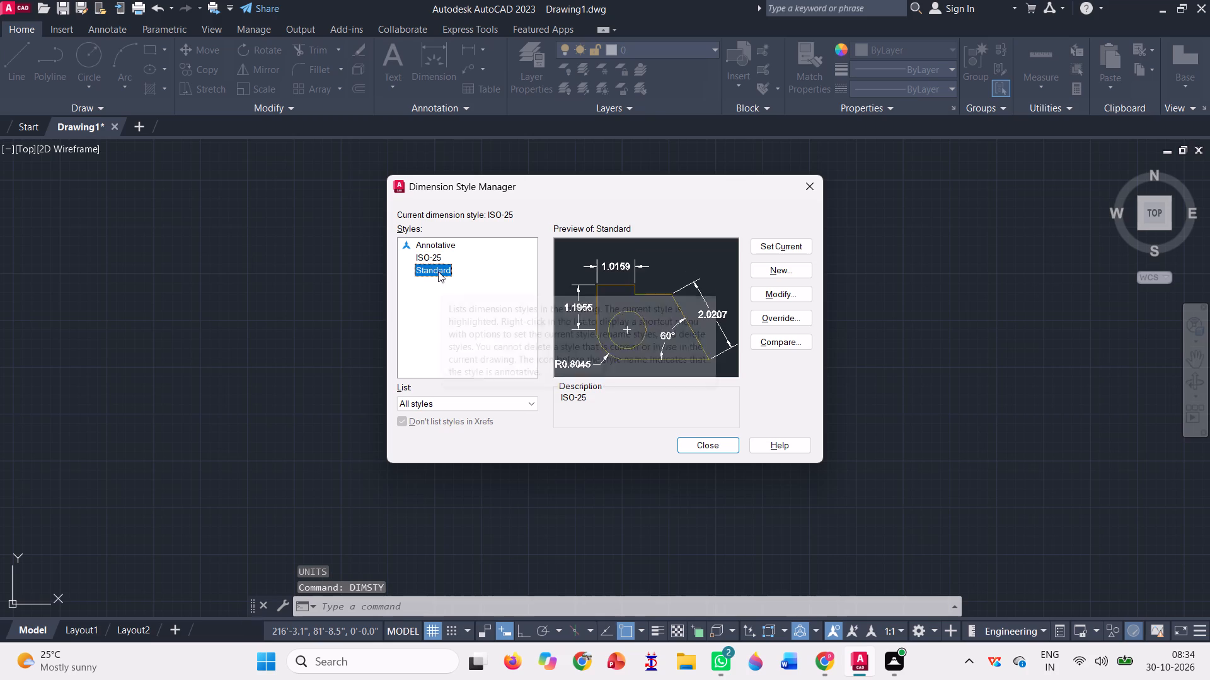
pyautogui.click(775, 295)
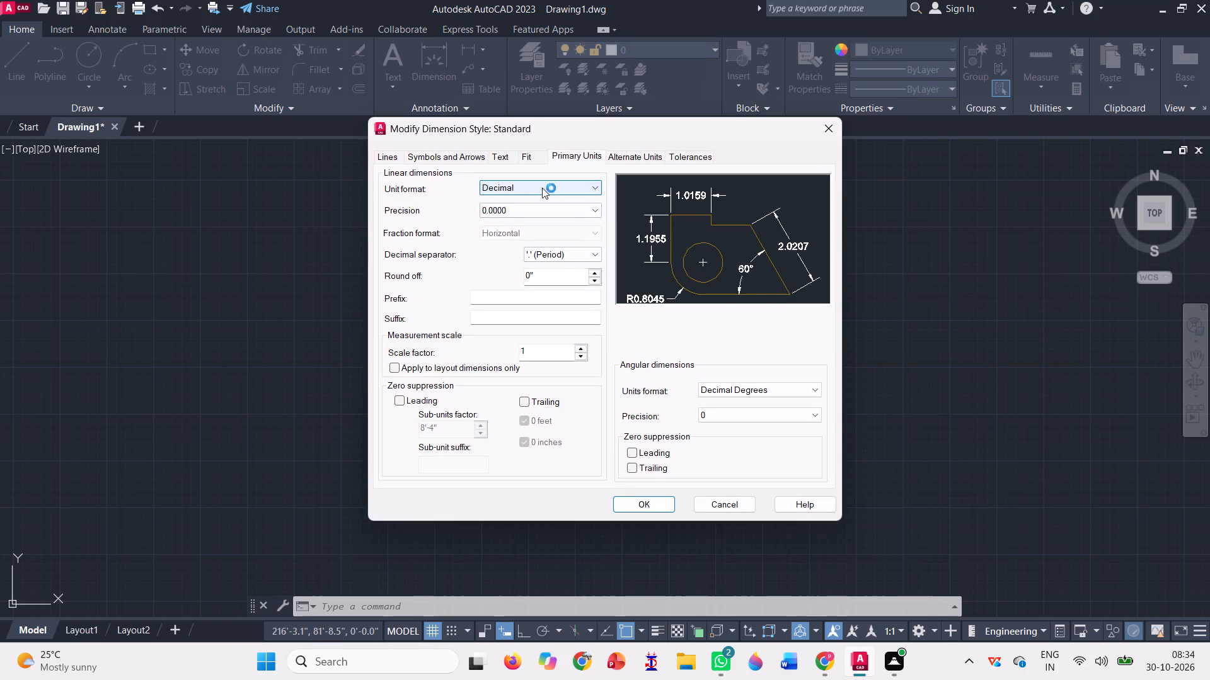
pyautogui.click(542, 188)
pyautogui.click(512, 220)
pyautogui.click(527, 213)
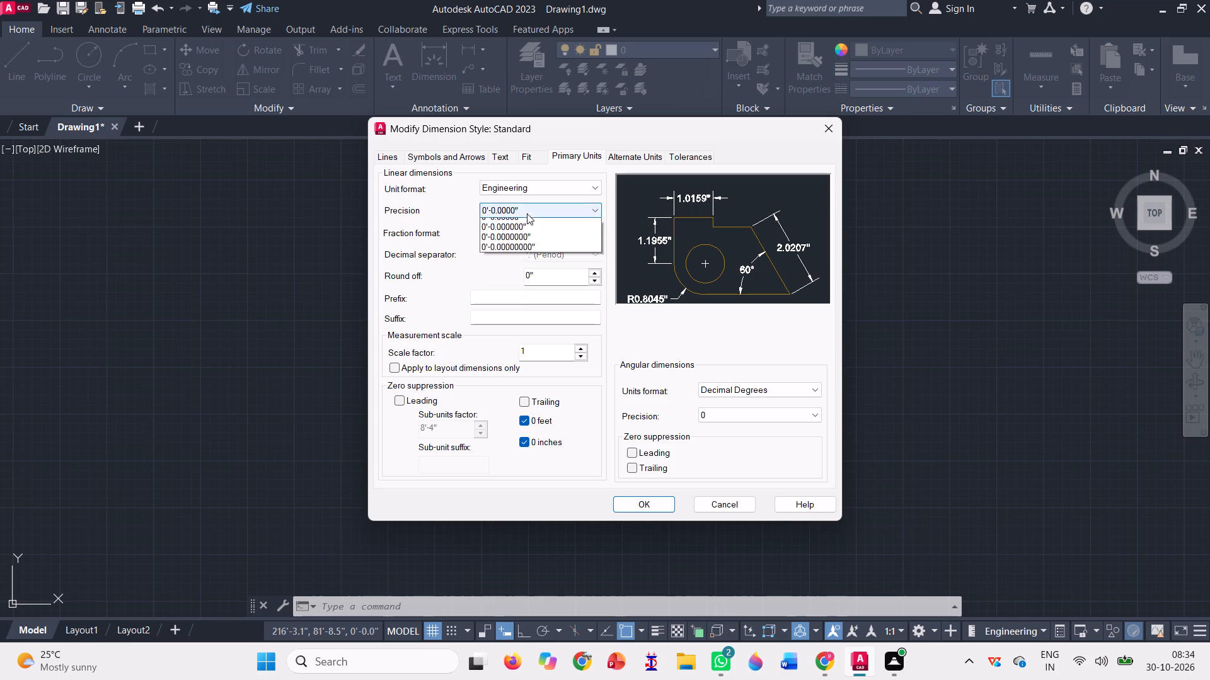
pyautogui.click(507, 233)
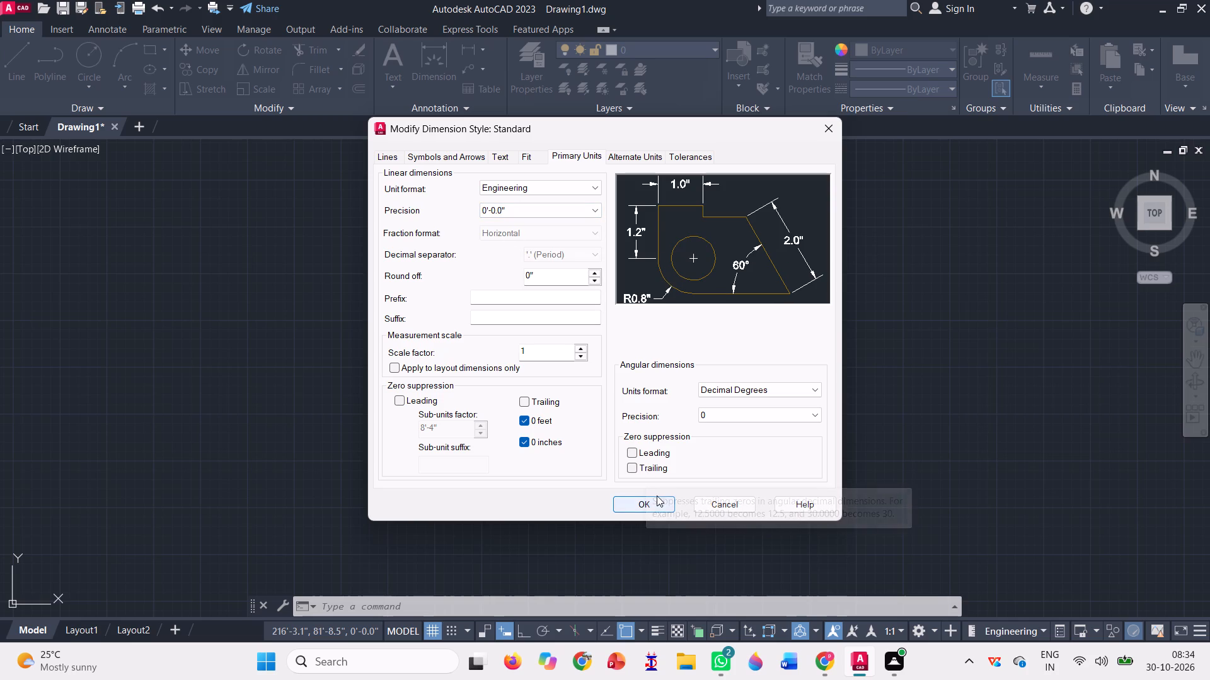
pyautogui.click(649, 503)
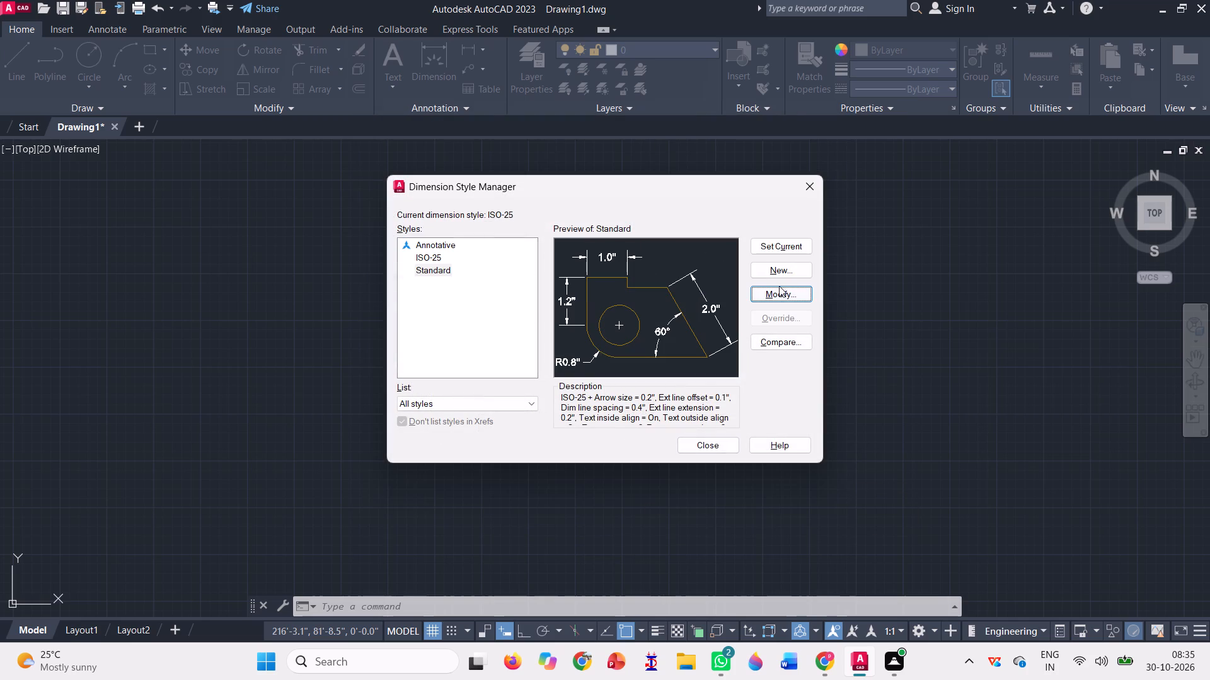
# Make Standard the current dimension style and close the style manager.
pyautogui.click(772, 249)
pyautogui.click(772, 250)
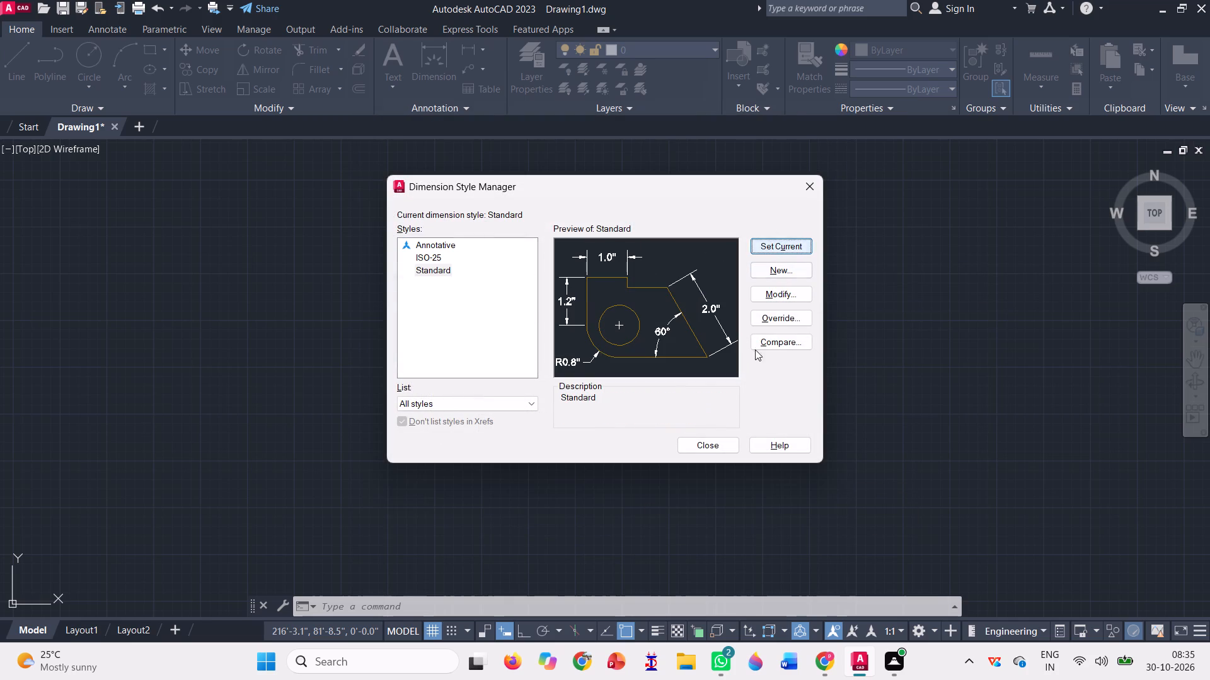
pyautogui.click(700, 439)
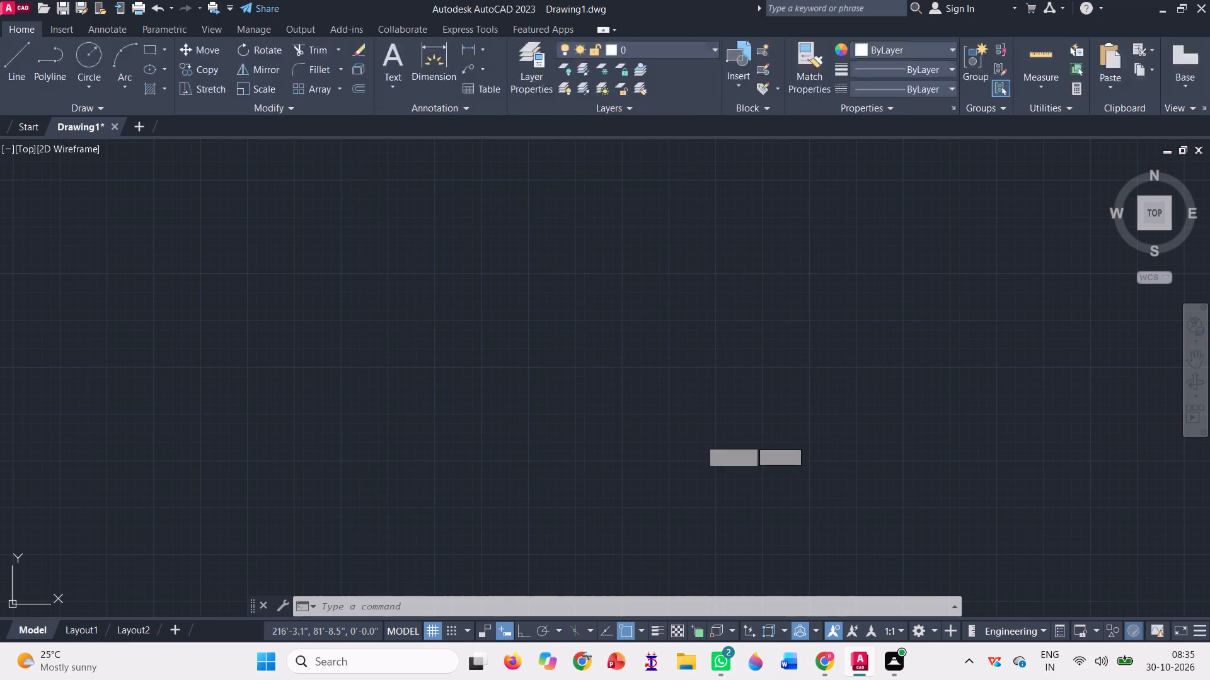
# With Ortho on, draw a 50' horizontal base line and a long vertical line up from its right end.
pyautogui.press('l')
pyautogui.press('Return')
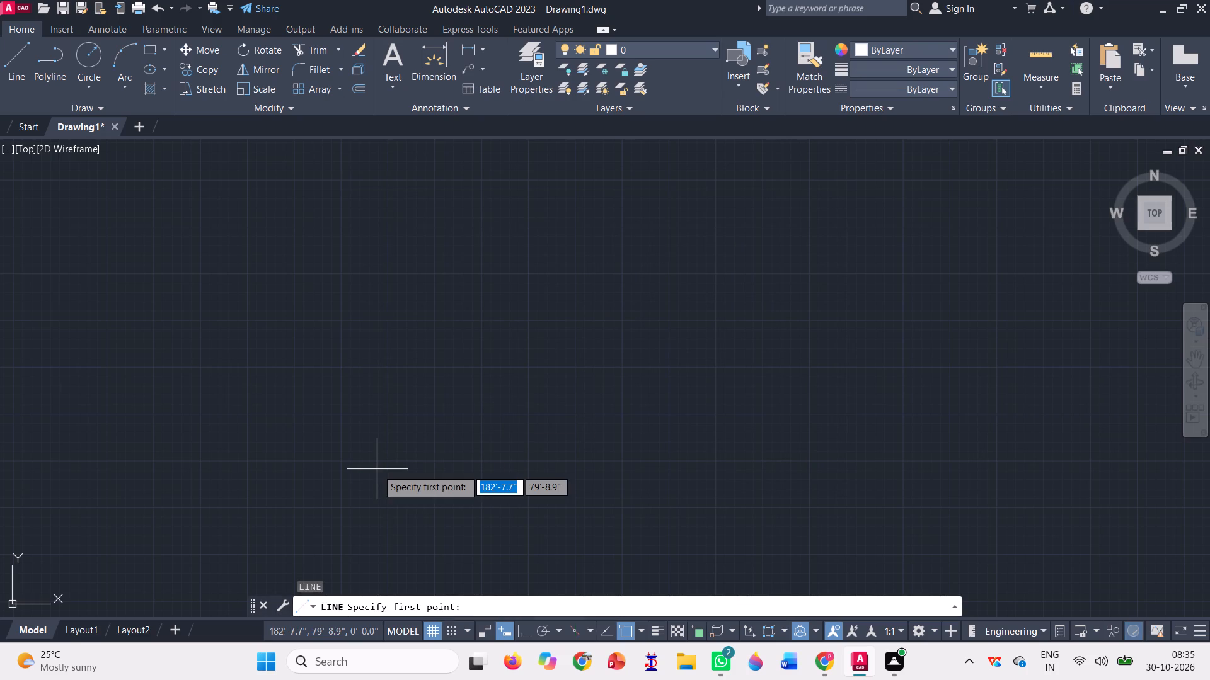
pyautogui.press('F8')
pyautogui.click(377, 467)
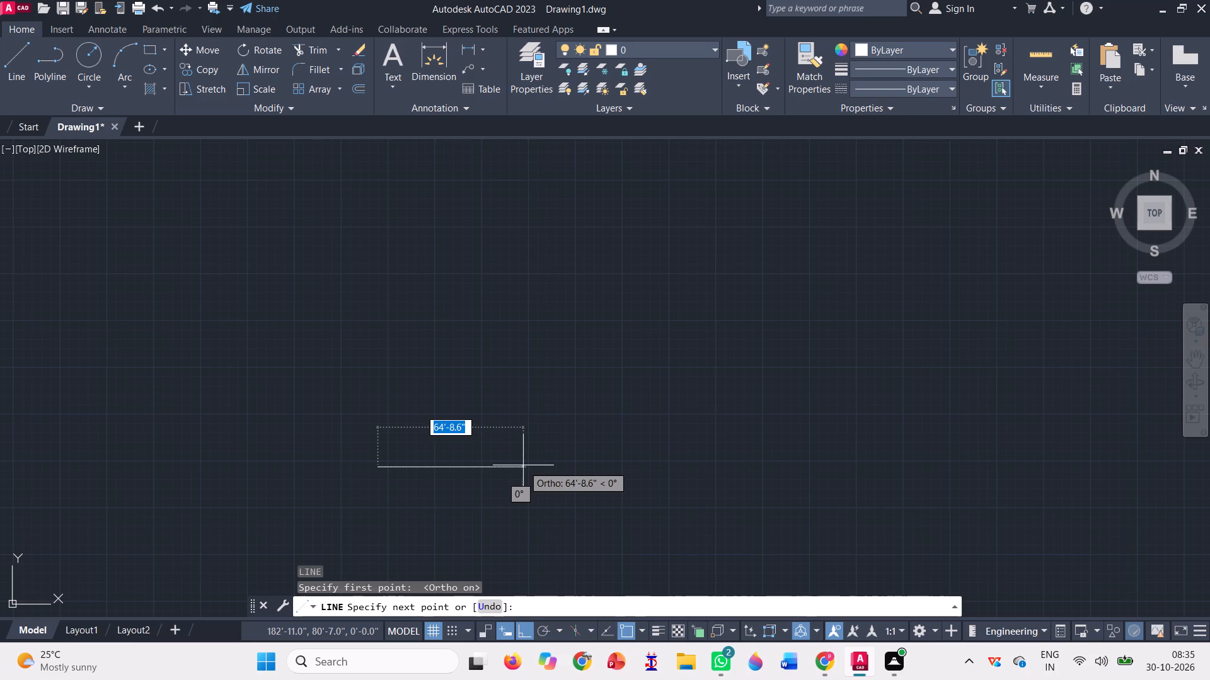
pyautogui.write("50'")
pyautogui.press('Return')
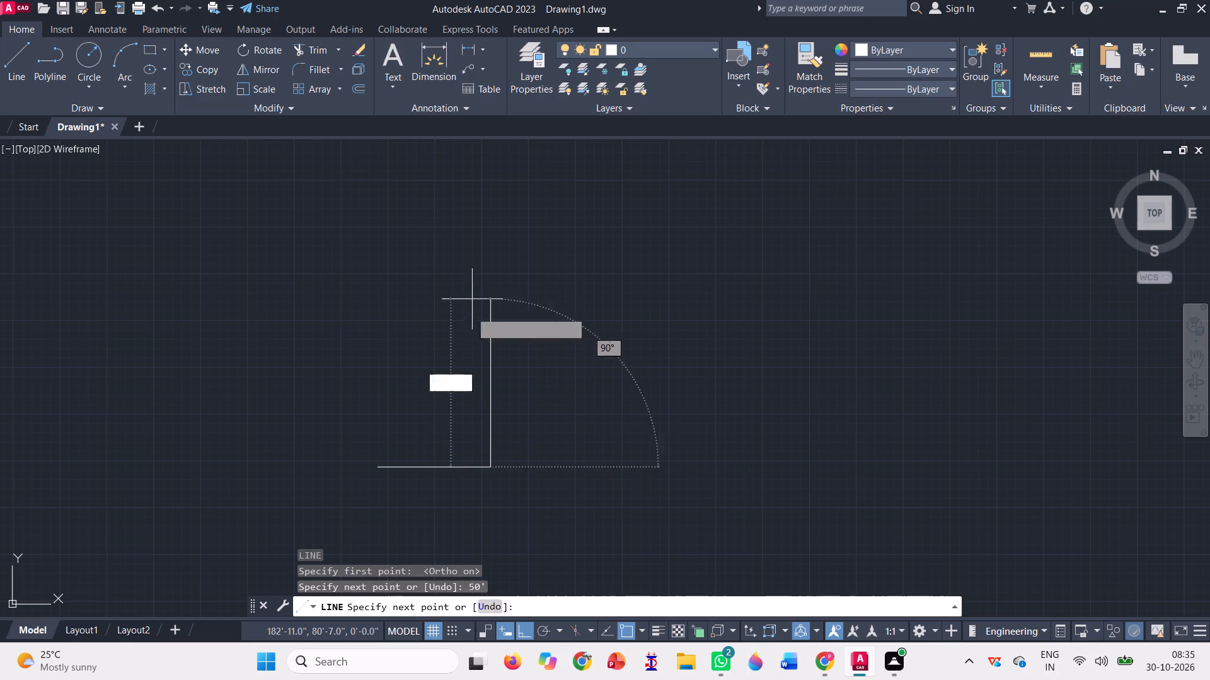
pyautogui.click(493, 196)
pyautogui.press('space')
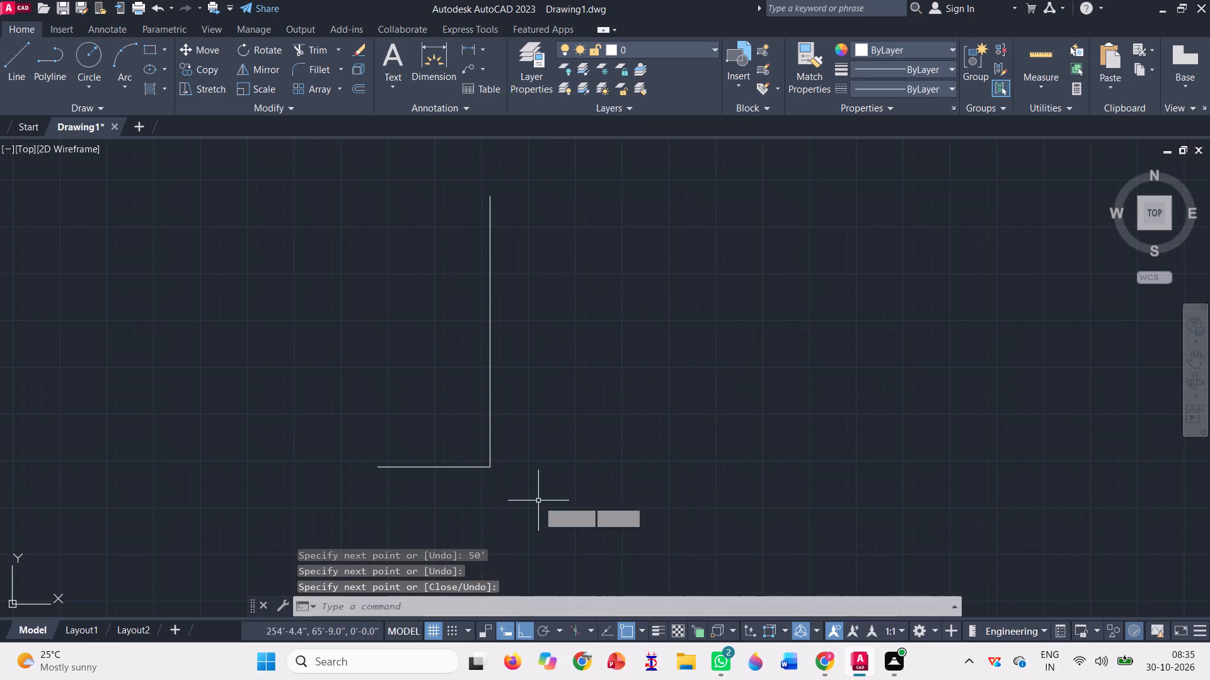
# Draw a vertical line about 120' long upward from the left end of the 50' base line.
pyautogui.write('l')
pyautogui.press('Return')
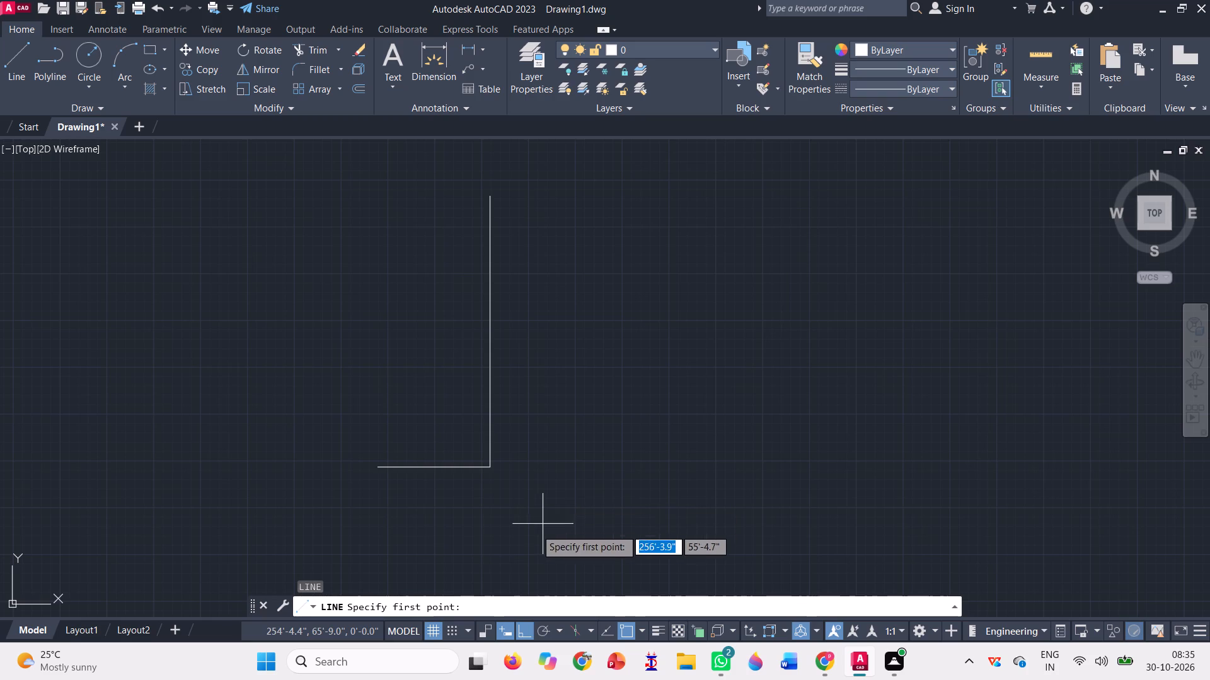
pyautogui.click(378, 464)
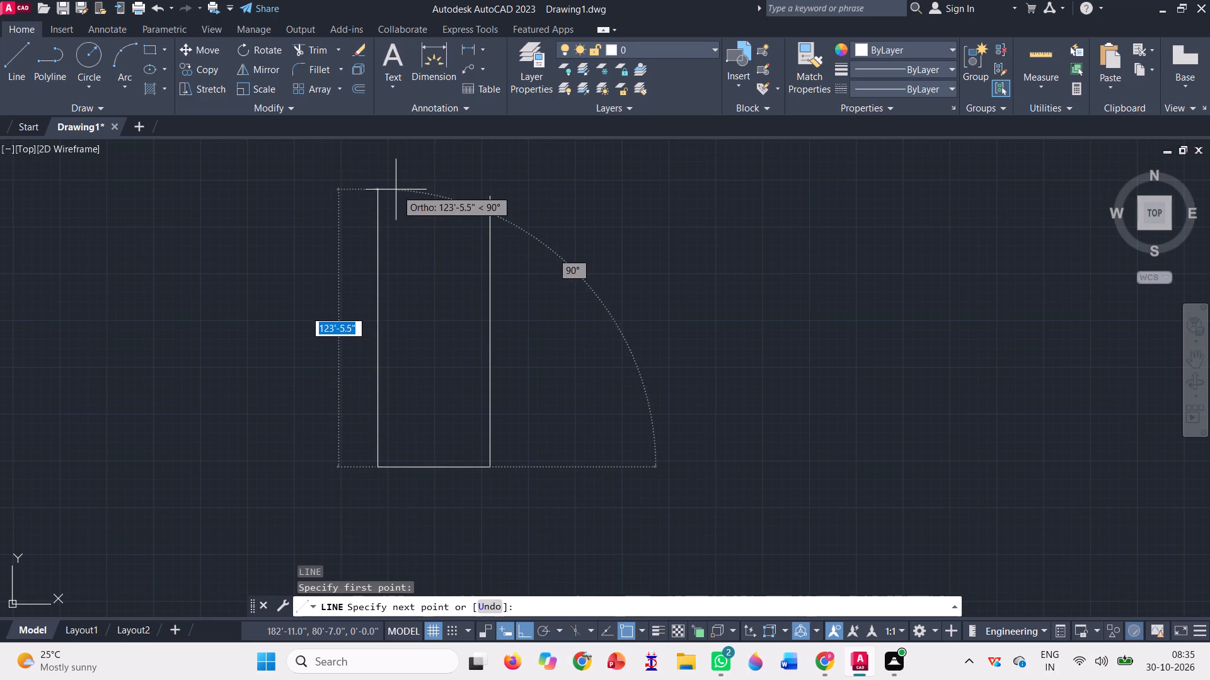
pyautogui.click(391, 191)
pyautogui.press('space')
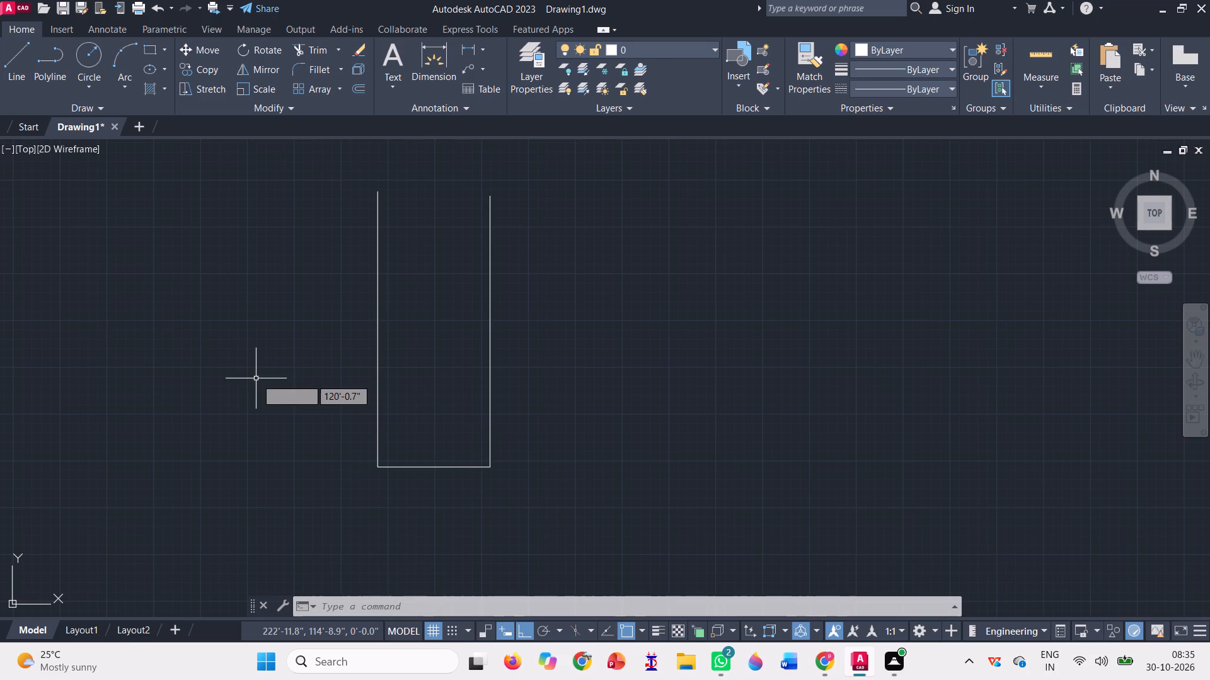
# Start another line from the lower-left corner where the base line meets the left vertical line.
pyautogui.press('l')
pyautogui.press('Return')
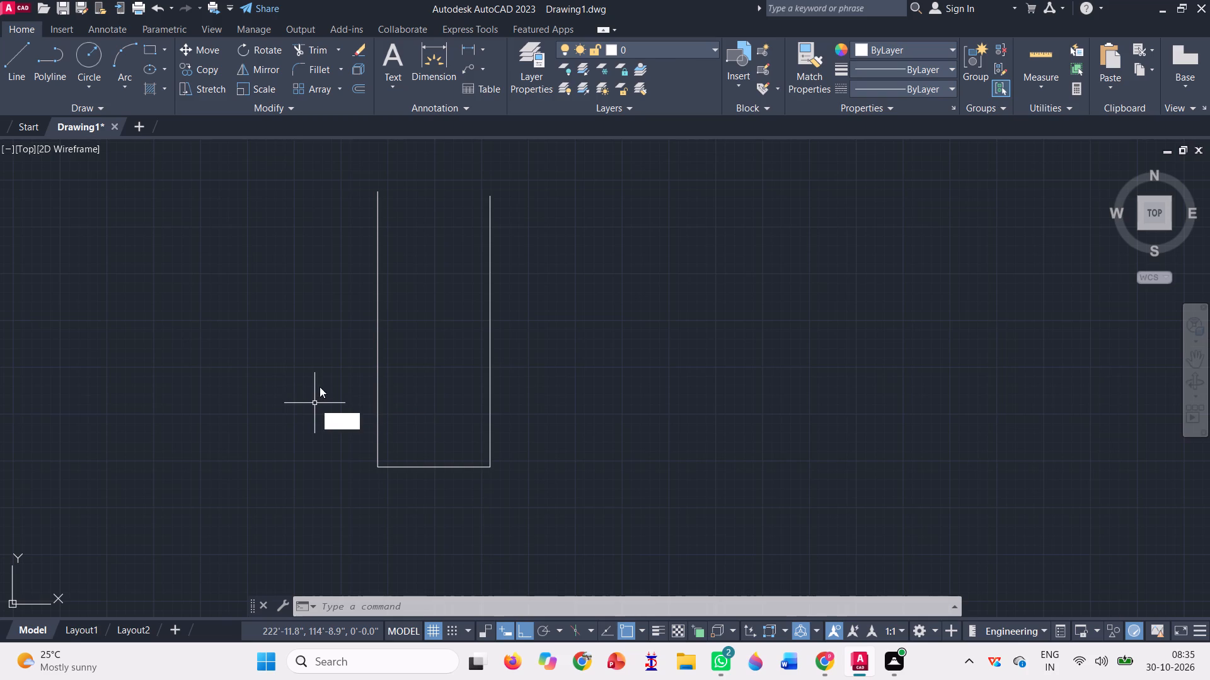
pyautogui.scroll(1, 400, 479)
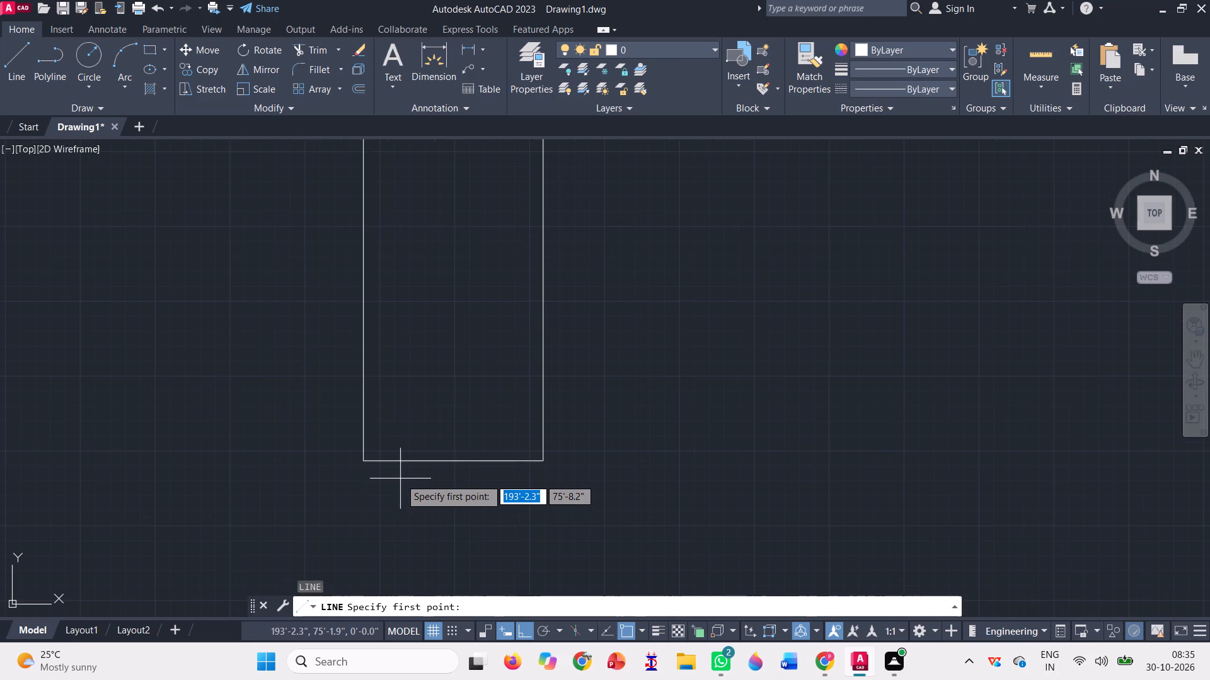
pyautogui.click(365, 462)
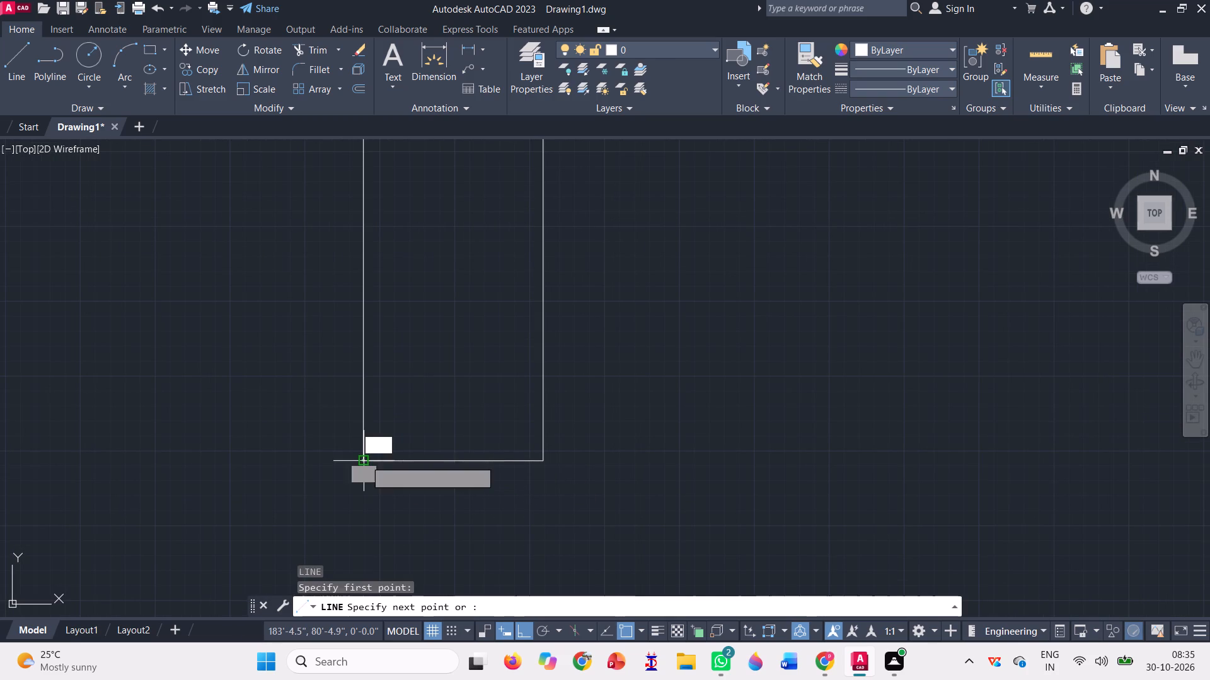
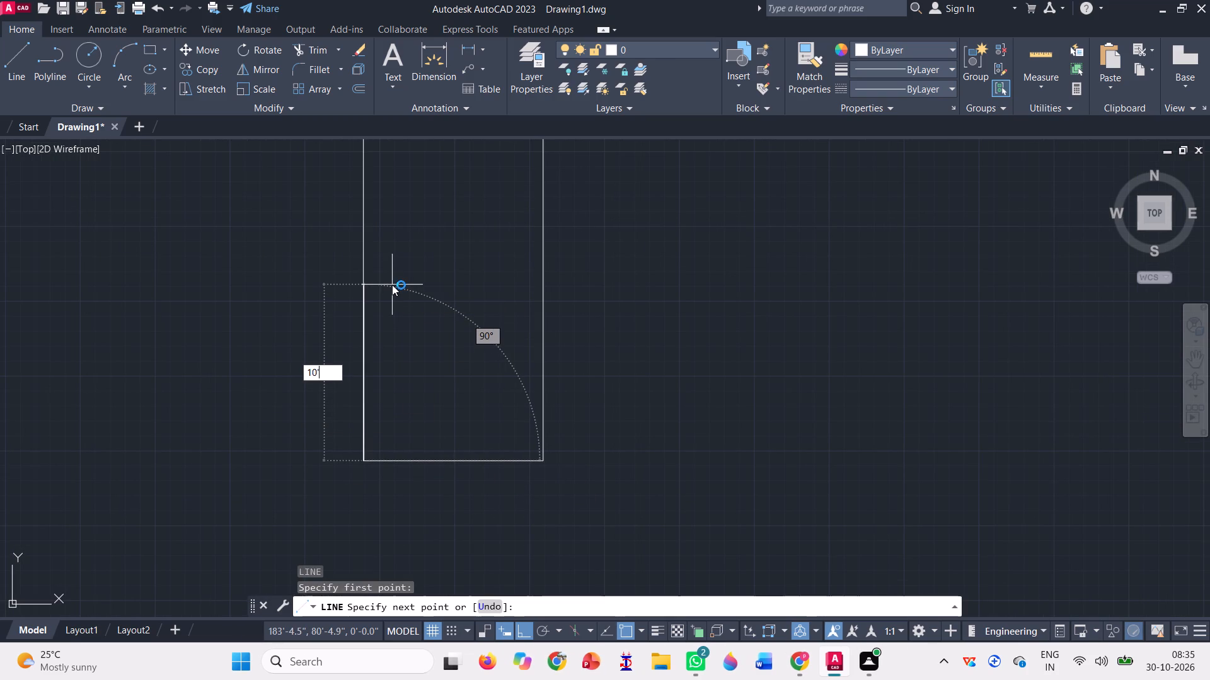
# Continue the line 10' up the left side, across to the right vertical, 0'6" up, and back to the left vertical, forming the first band.
pyautogui.press('Return')
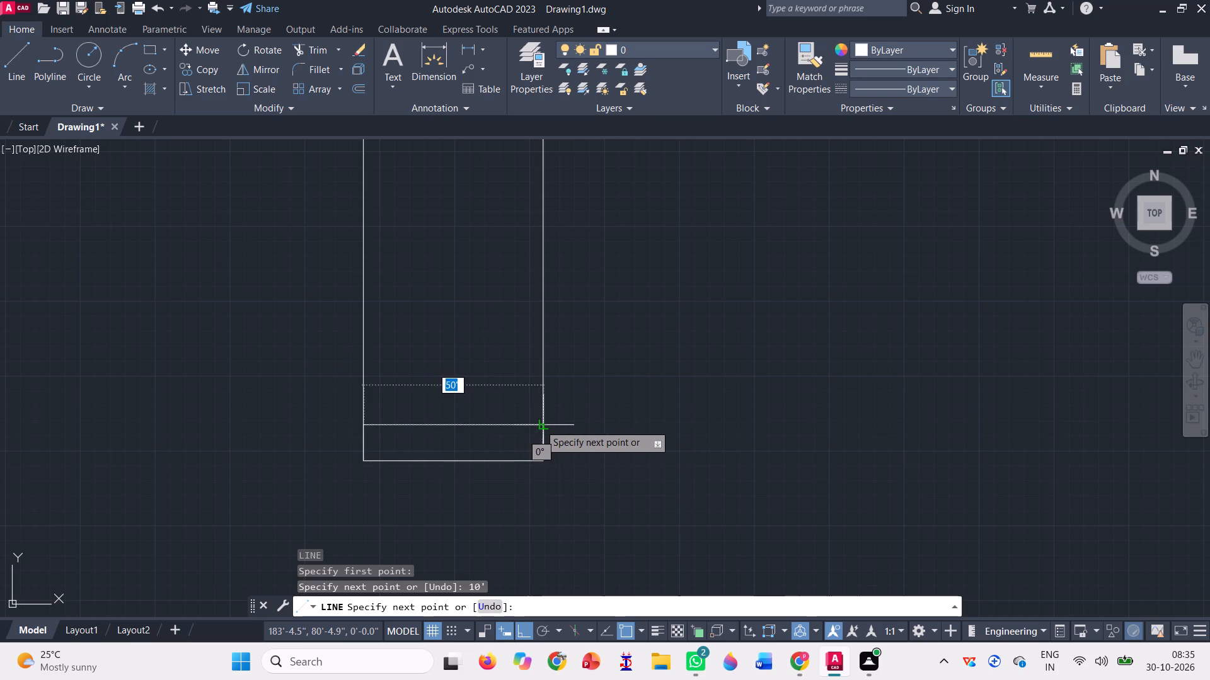
pyautogui.click(539, 422)
pyautogui.write('0\'6"')
pyautogui.press('Return')
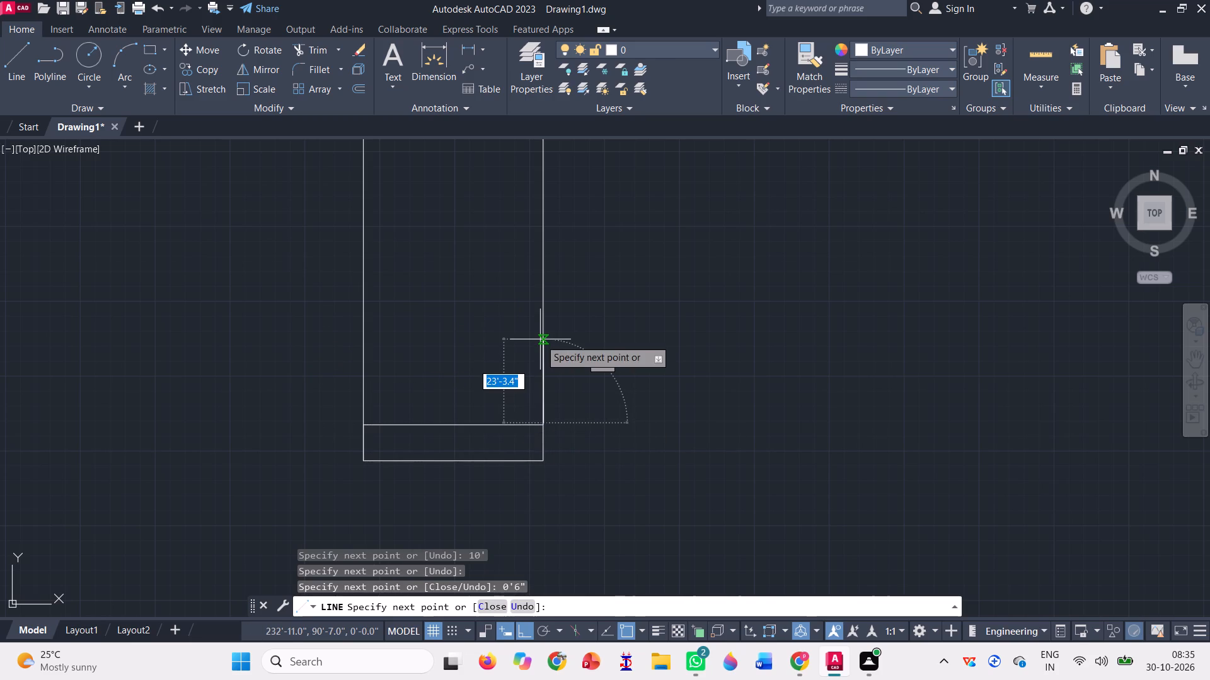
pyautogui.scroll(3, 365, 387)
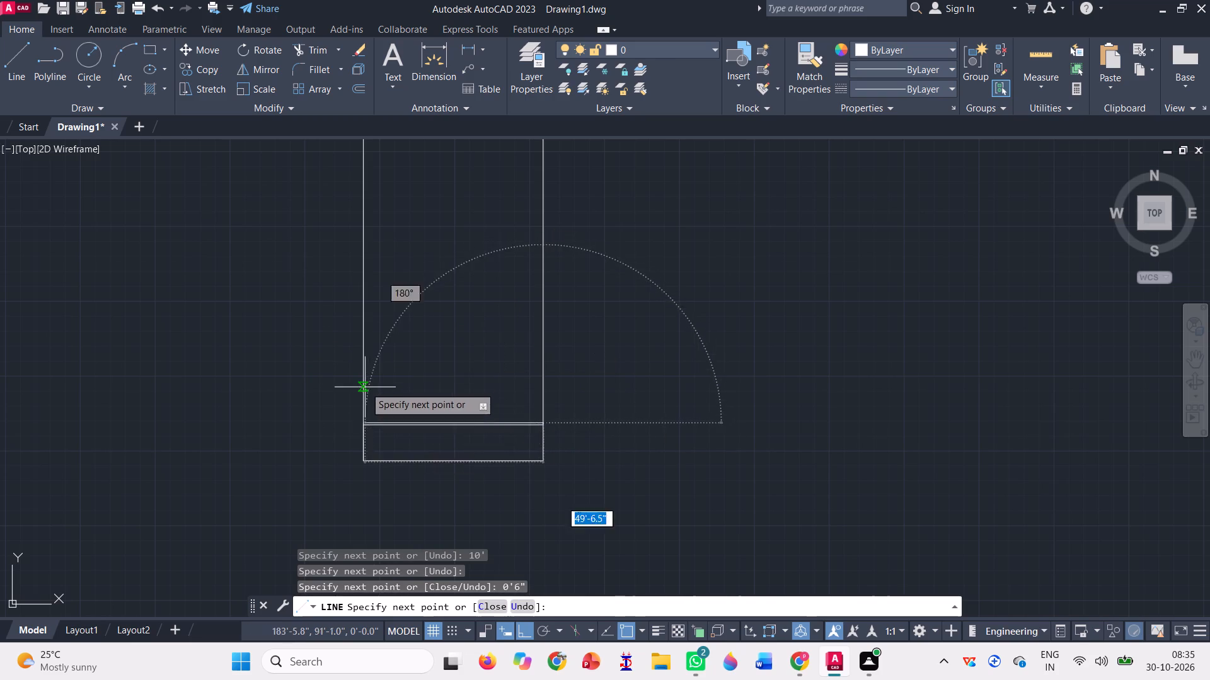
pyautogui.scroll(-2, 379, 312)
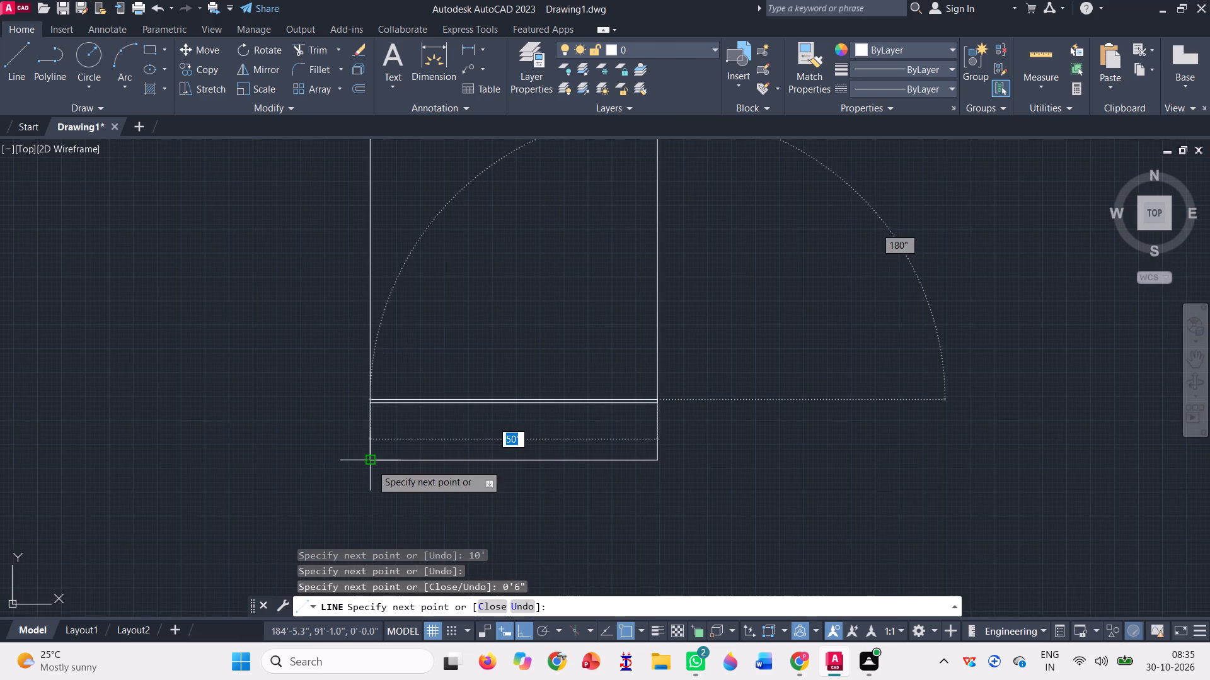
pyautogui.scroll(4, 382, 424)
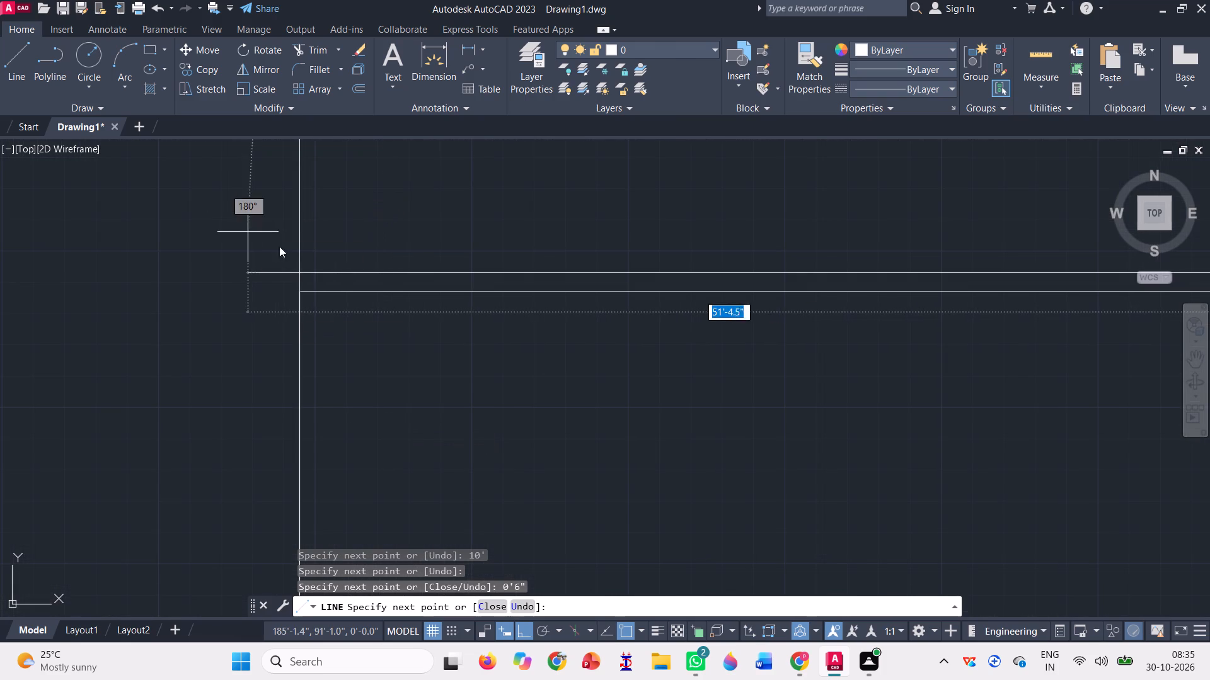
pyautogui.click(302, 270)
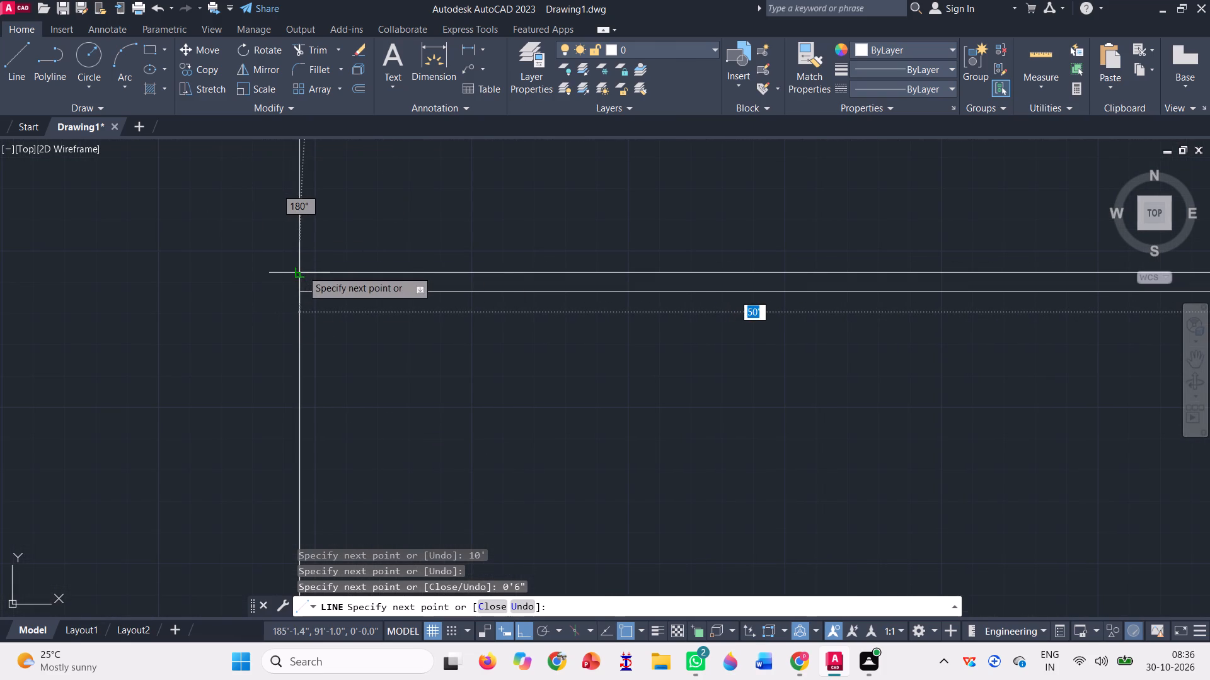
# Draw the second 0'6" band between the two verticals, starting 10' above the first band and ending back on the left vertical.
pyautogui.scroll(-3, 228, 368)
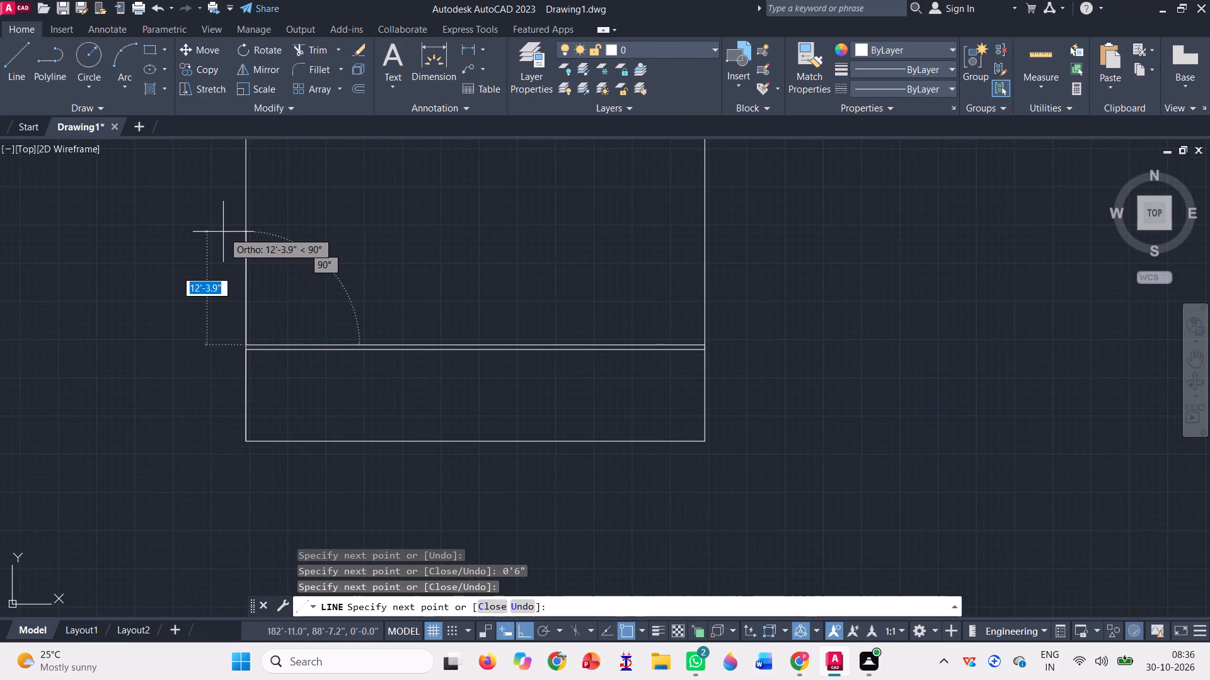
pyautogui.write("10'")
pyautogui.press('Return')
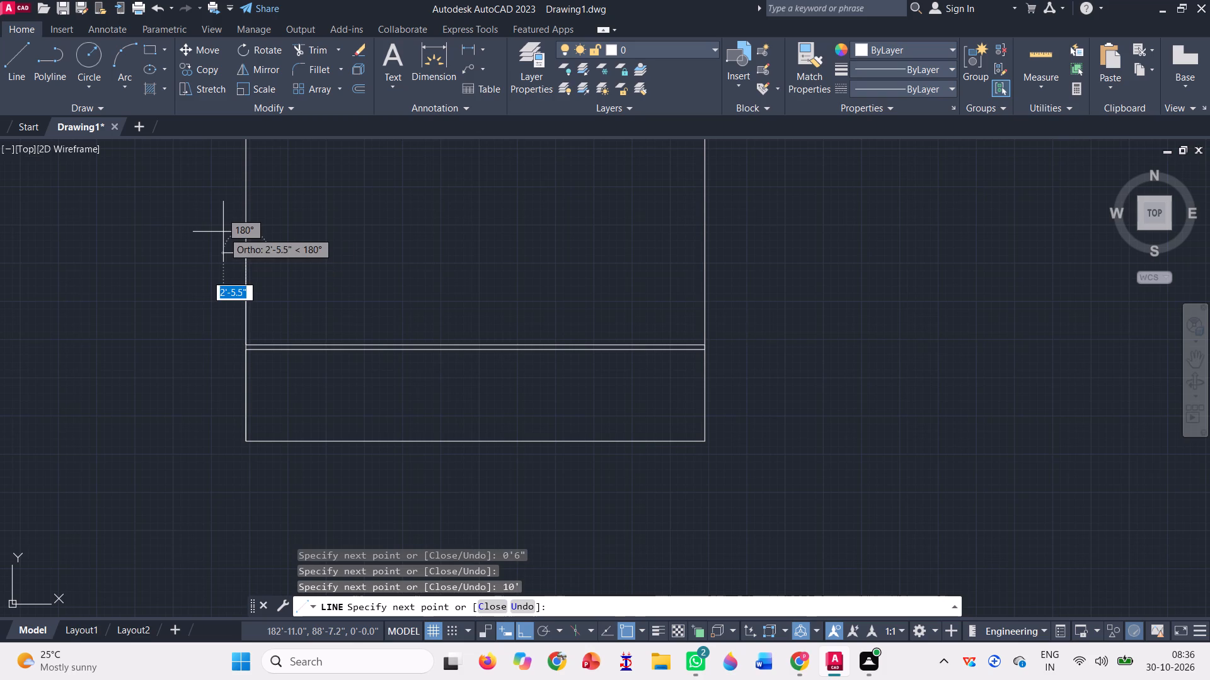
pyautogui.click(705, 251)
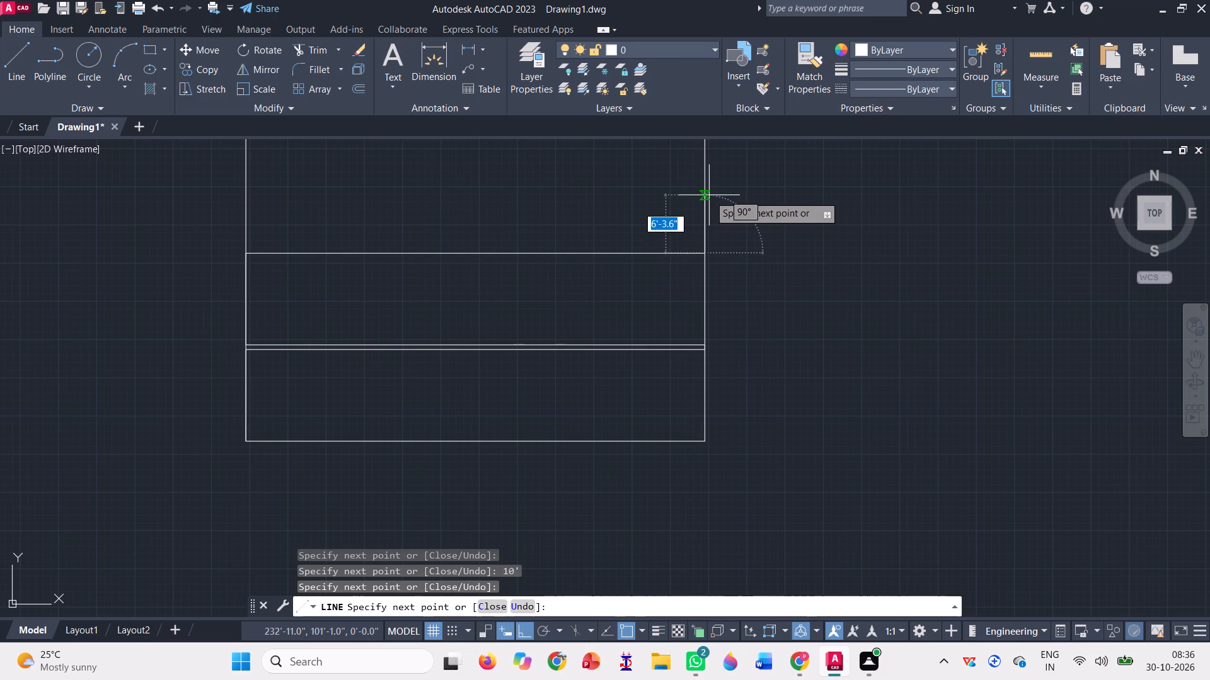
pyautogui.write("0'")
pyautogui.write('6"')
pyautogui.press('Return')
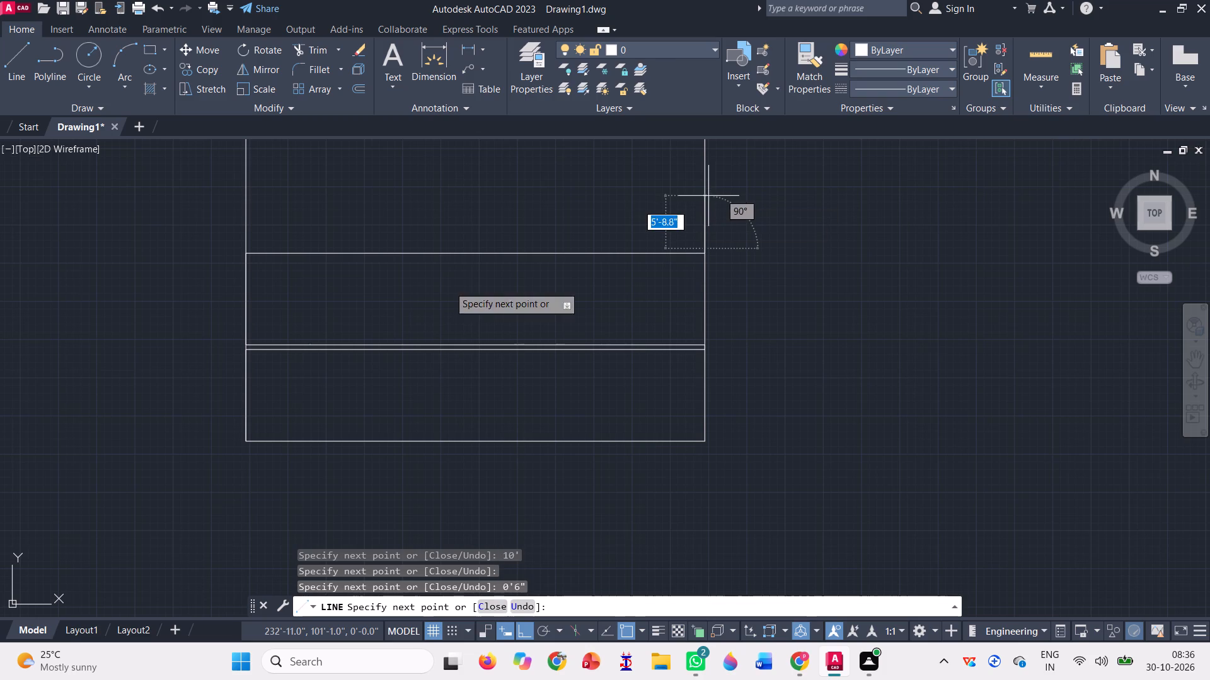
pyautogui.scroll(3, 248, 230)
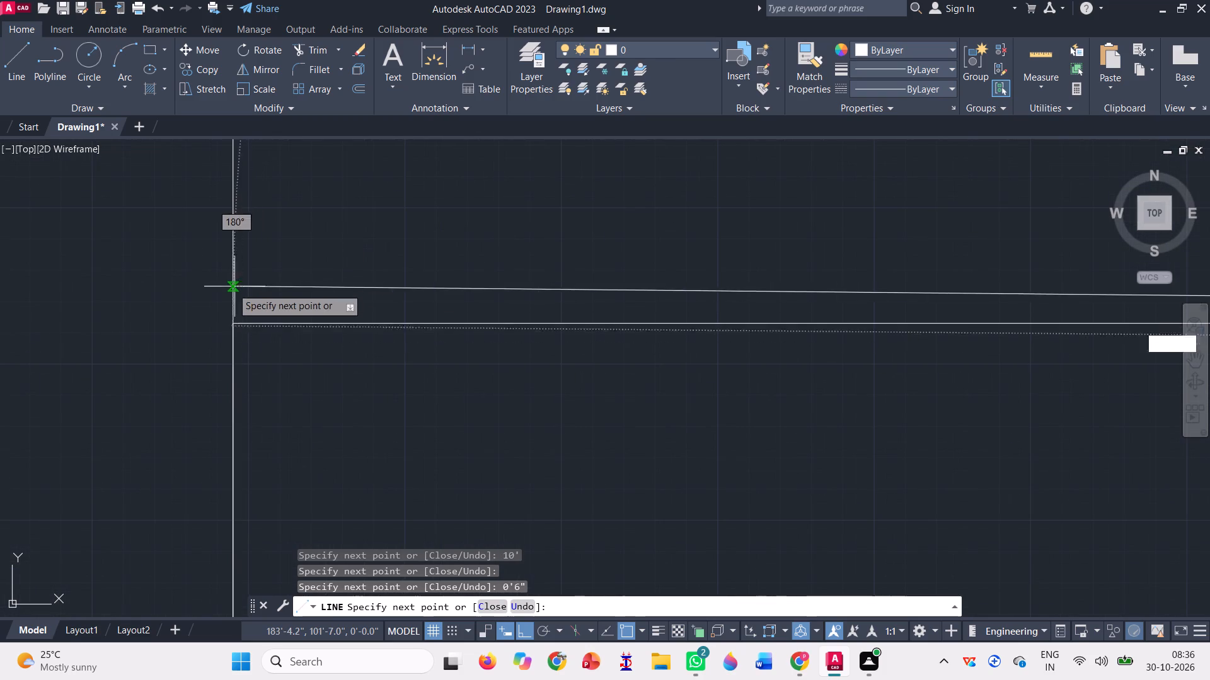
pyautogui.click(234, 302)
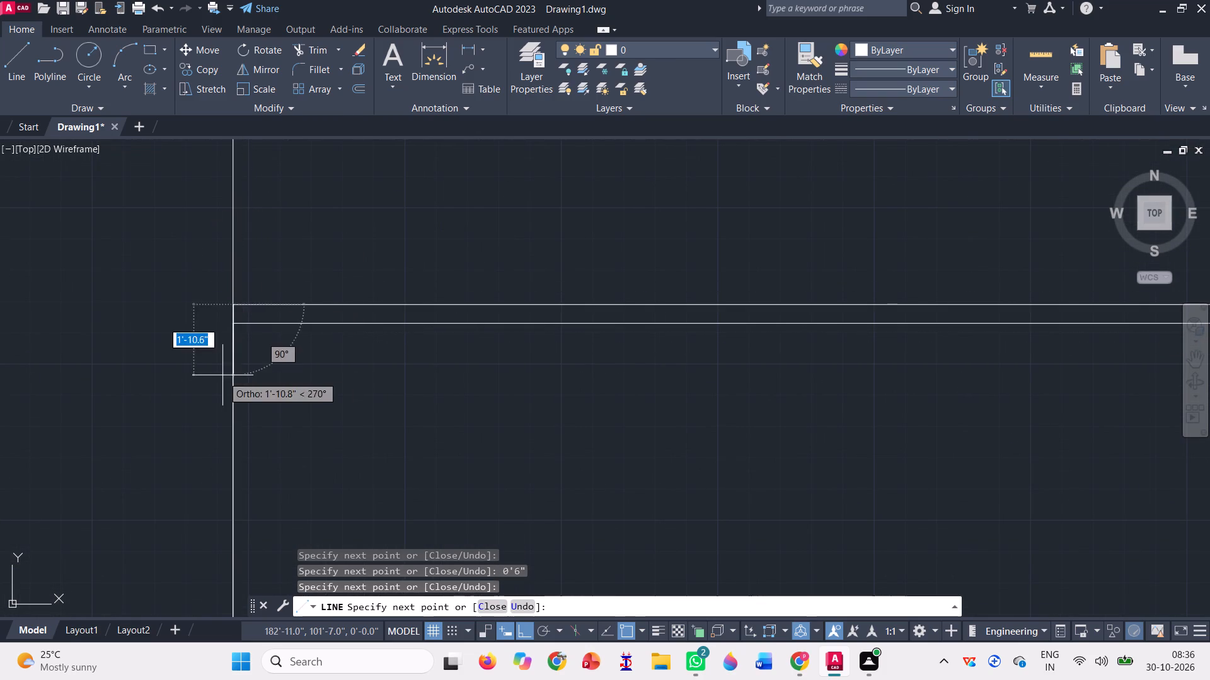
# Draw the third 0'6" band between the two verticals, starting 10' above the second band and ending back on the left vertical.
pyautogui.scroll(-2, 222, 375)
pyautogui.write("10'")
pyautogui.press('Return')
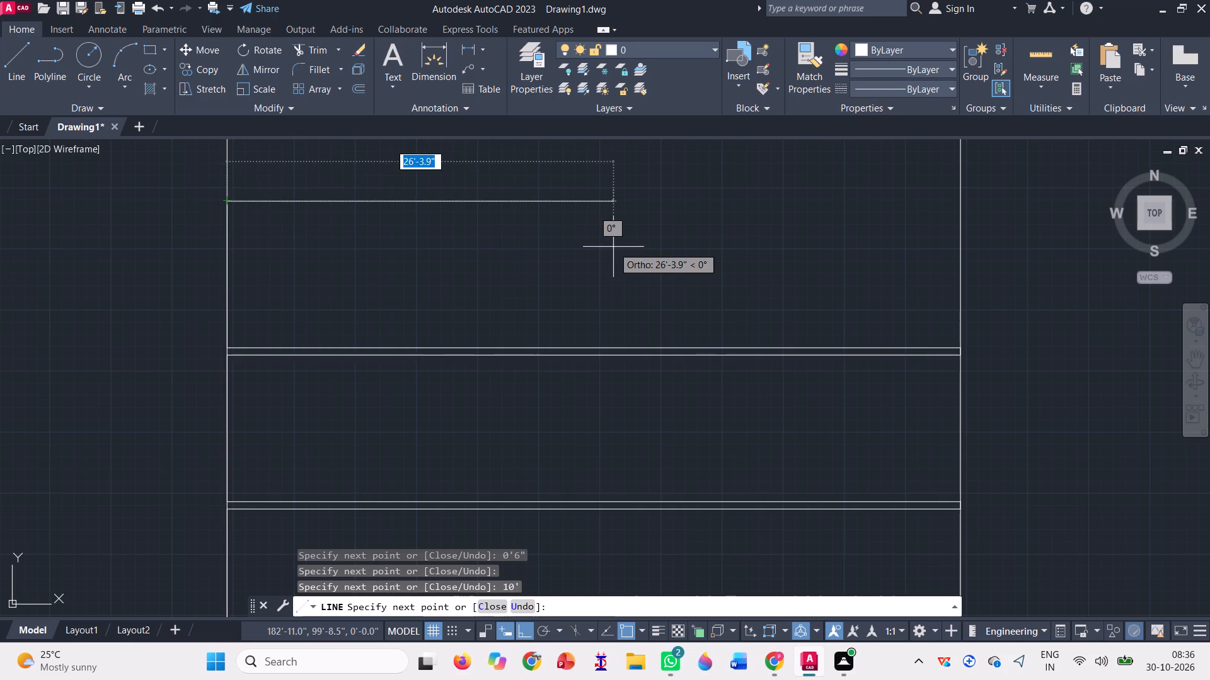
pyautogui.click(959, 200)
pyautogui.scroll(-3, 560, 390)
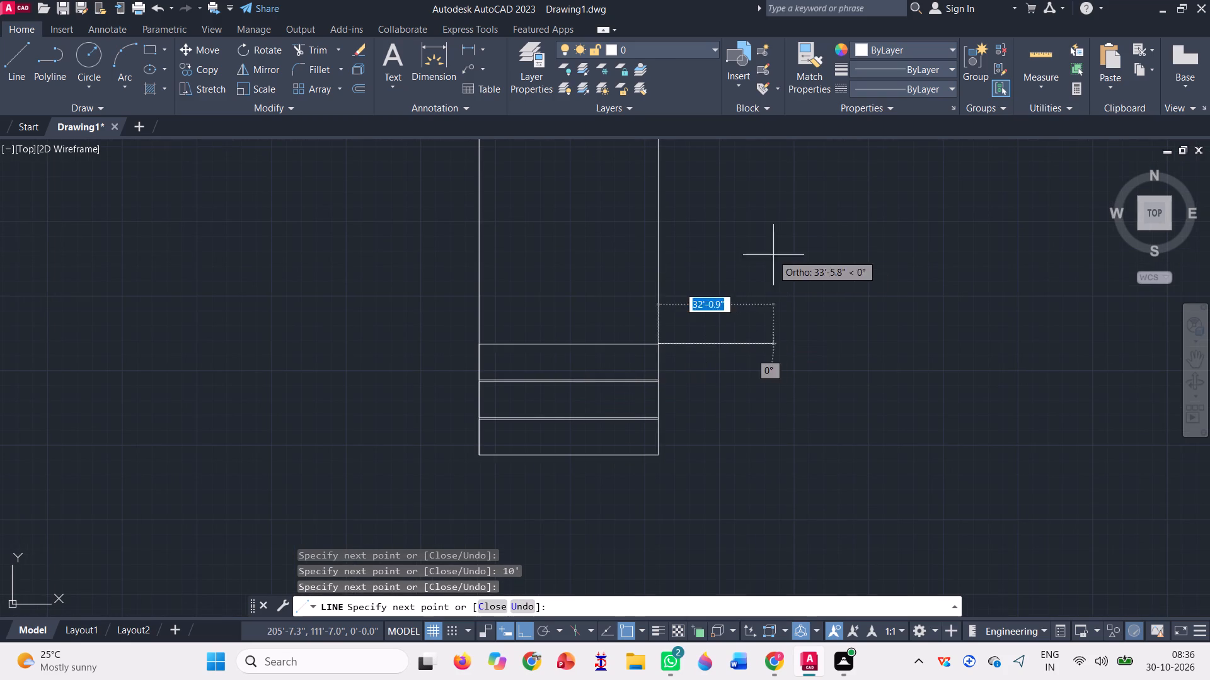
pyautogui.write('0\'6"')
pyautogui.press('Return')
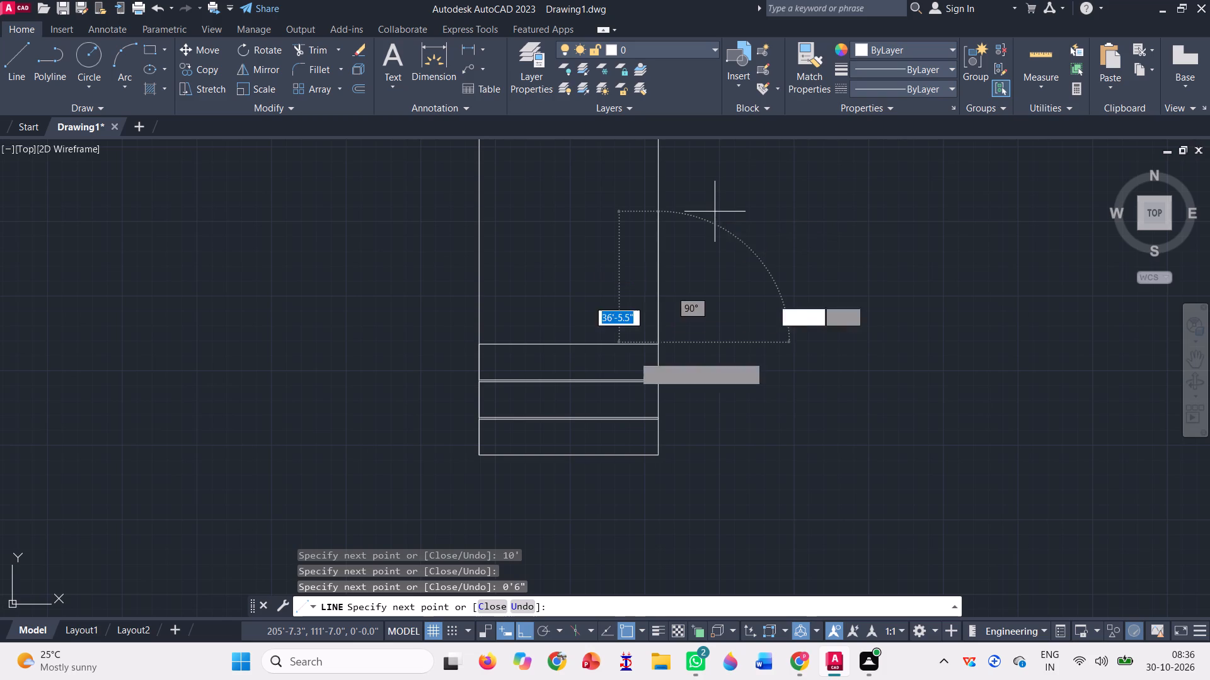
pyautogui.scroll(3, 483, 353)
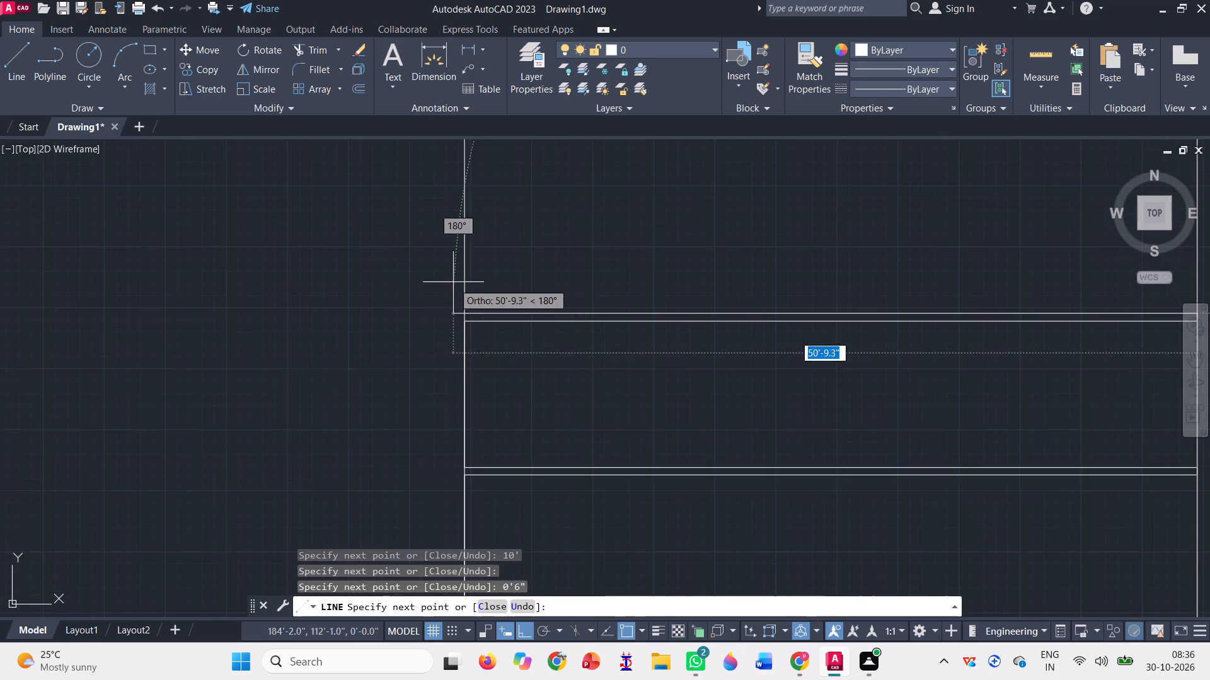
pyautogui.scroll(3, 453, 279)
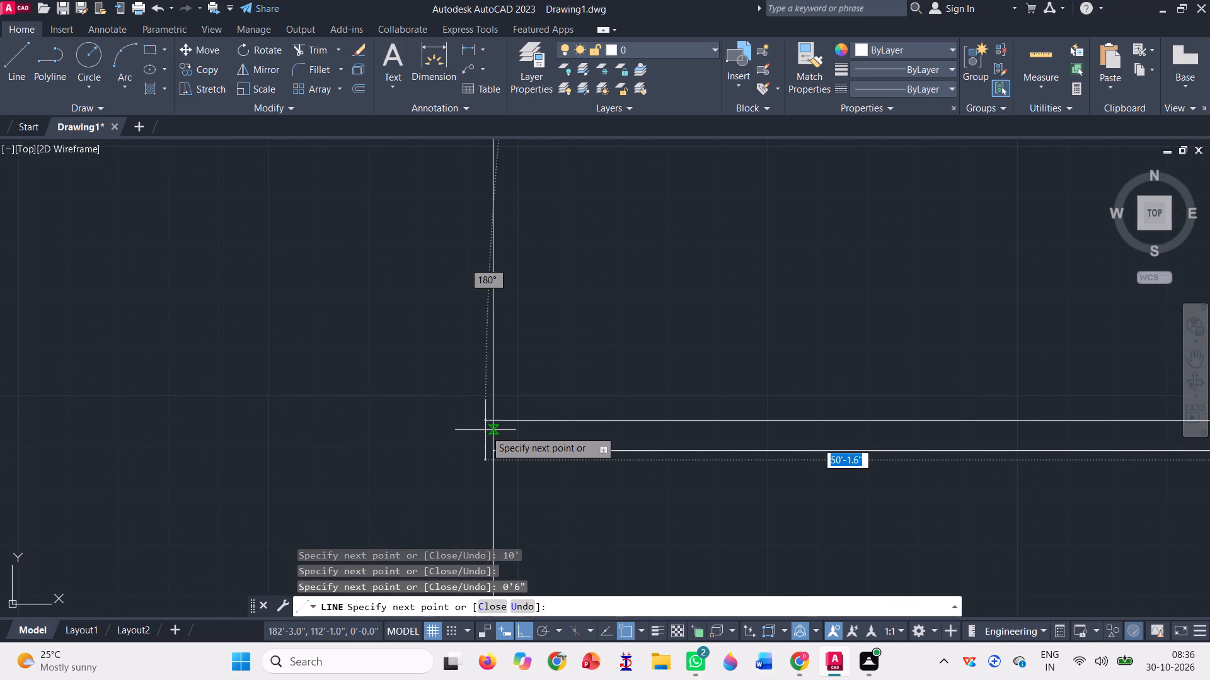
pyautogui.click(493, 417)
# Begin the fourth band 10' above the third with a line across to the right vertical and a 0'6" rise there.
pyautogui.scroll(-2, 238, 436)
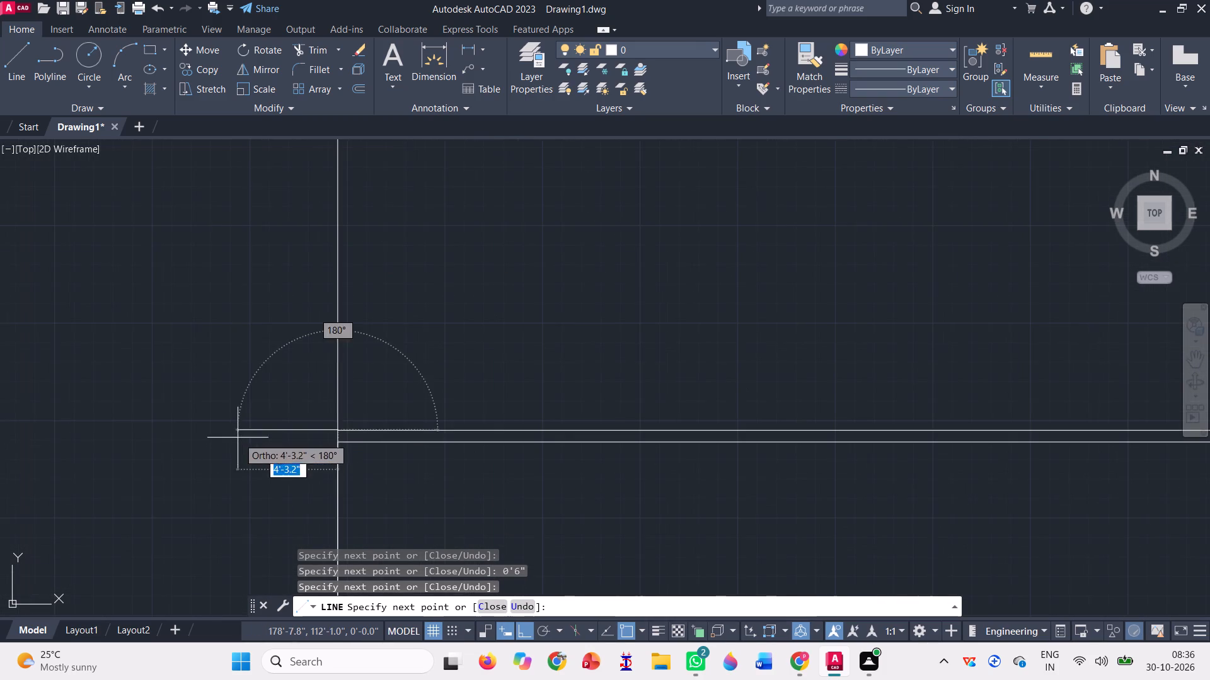
pyautogui.write("10'")
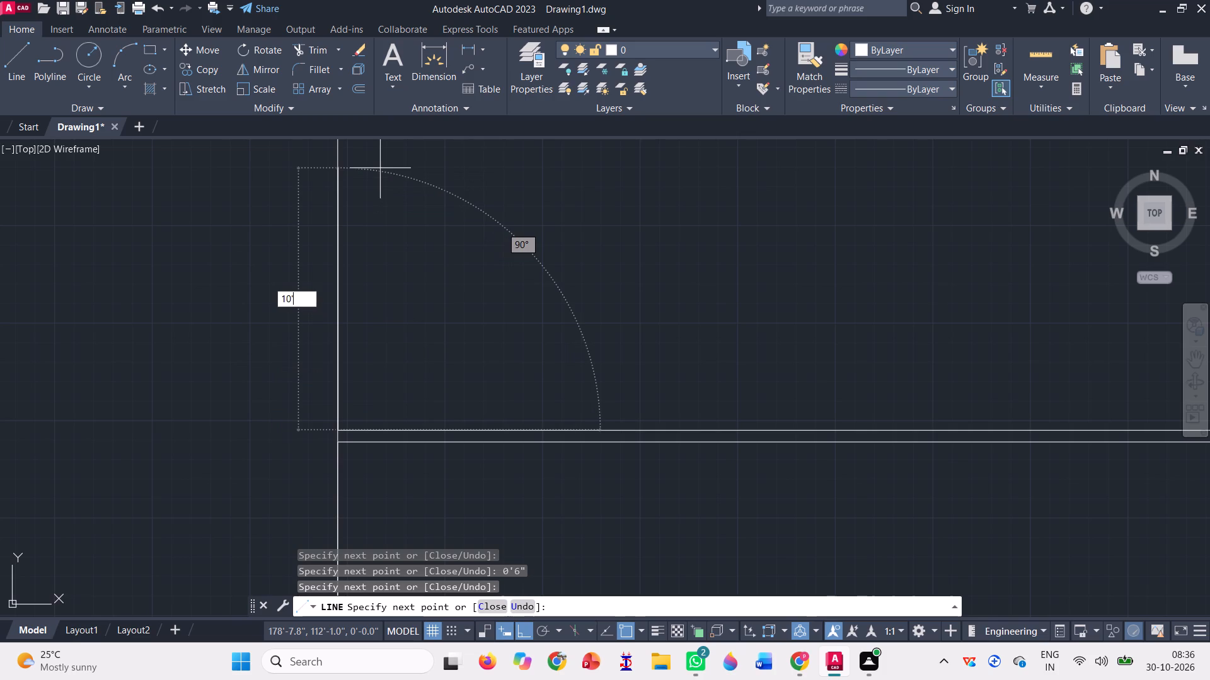
pyautogui.press('Return')
pyautogui.scroll(-2, 194, 390)
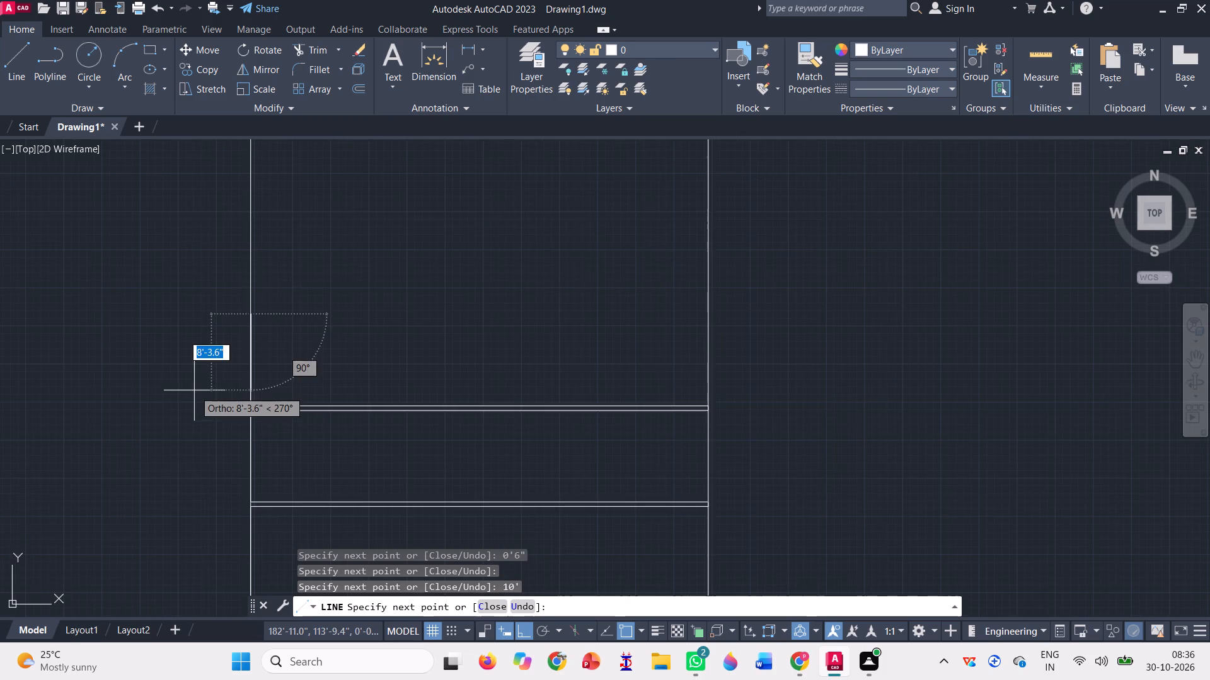
pyautogui.click(712, 314)
pyautogui.write('0\'6"')
pyautogui.press('Return')
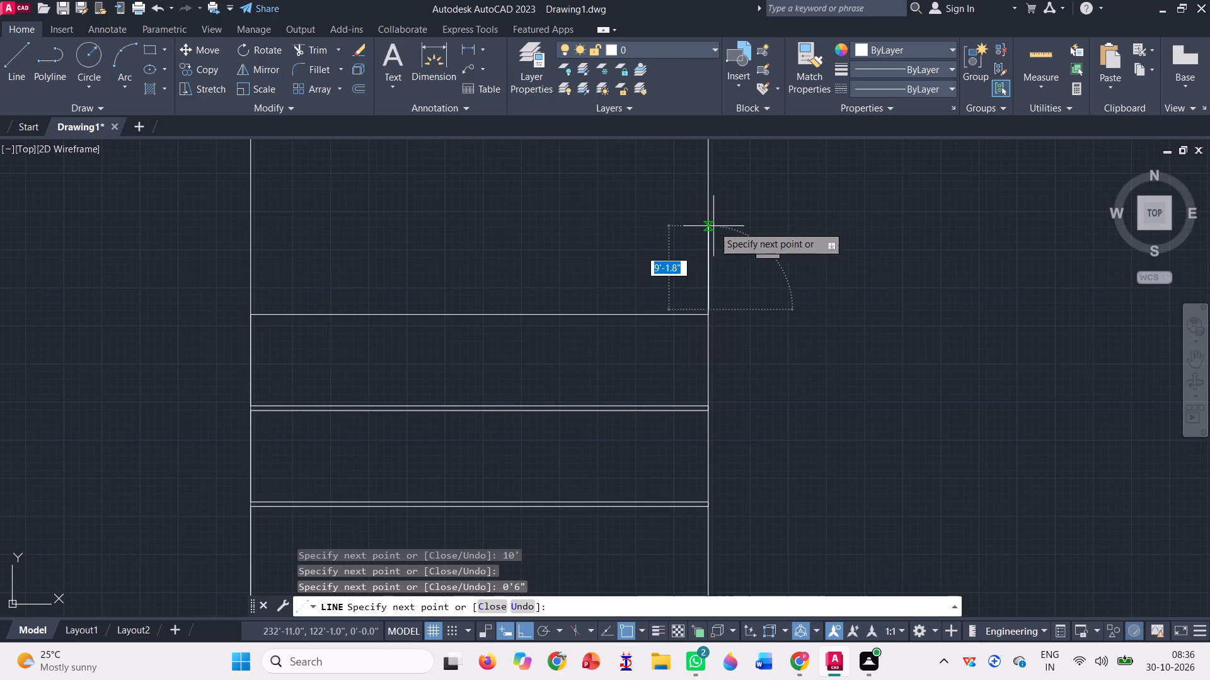
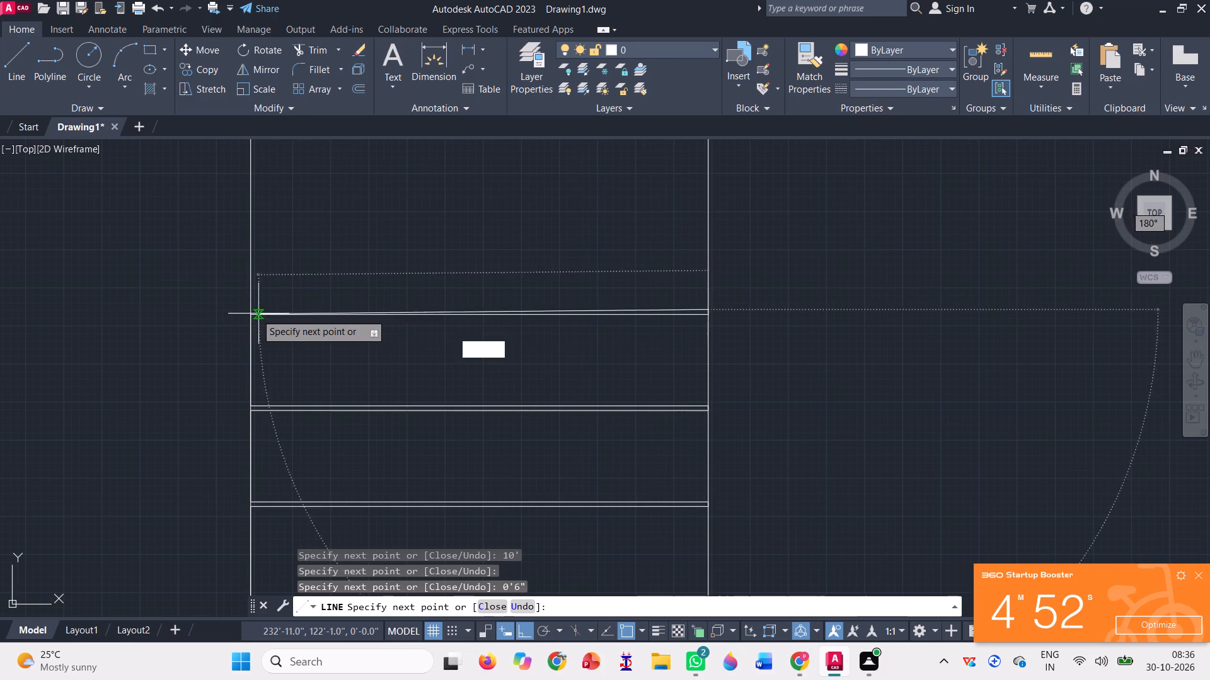
# Close the fourth 0'6" band by running its upper line back to the left vertical.
pyautogui.scroll(4, 241, 309)
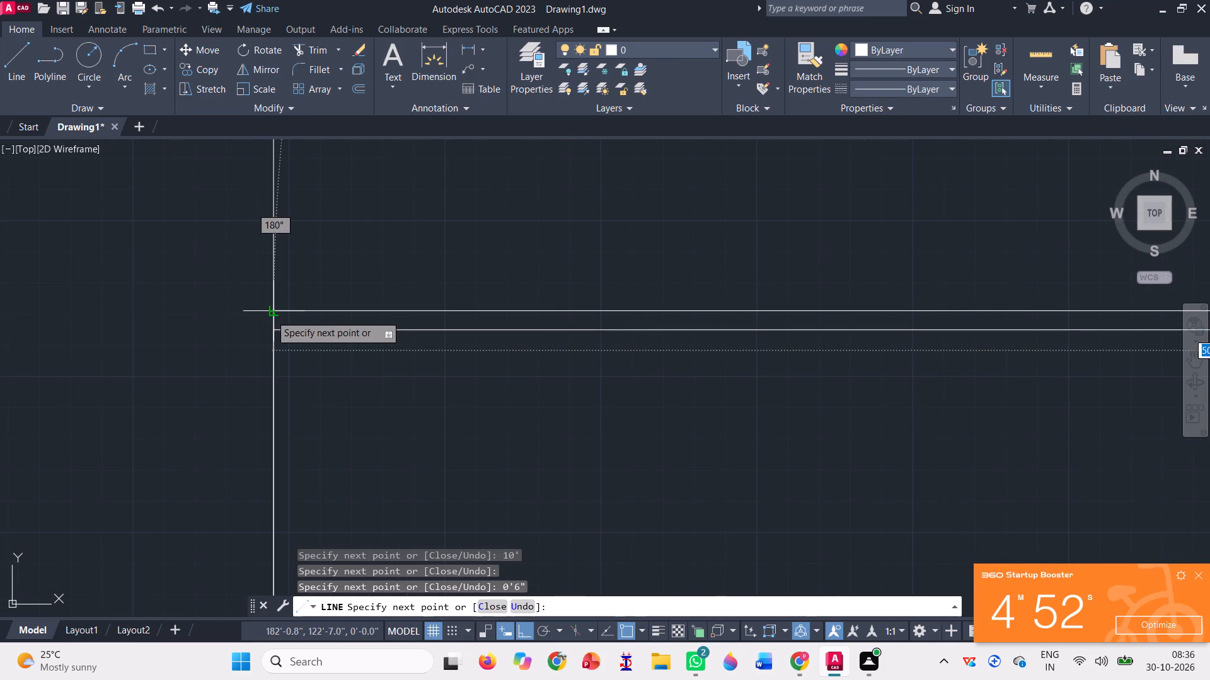
pyautogui.click(270, 313)
# Begin the fifth band 10' above the fourth with a line across to the right vertical and a 0'6" rise there.
pyautogui.scroll(-2, 238, 362)
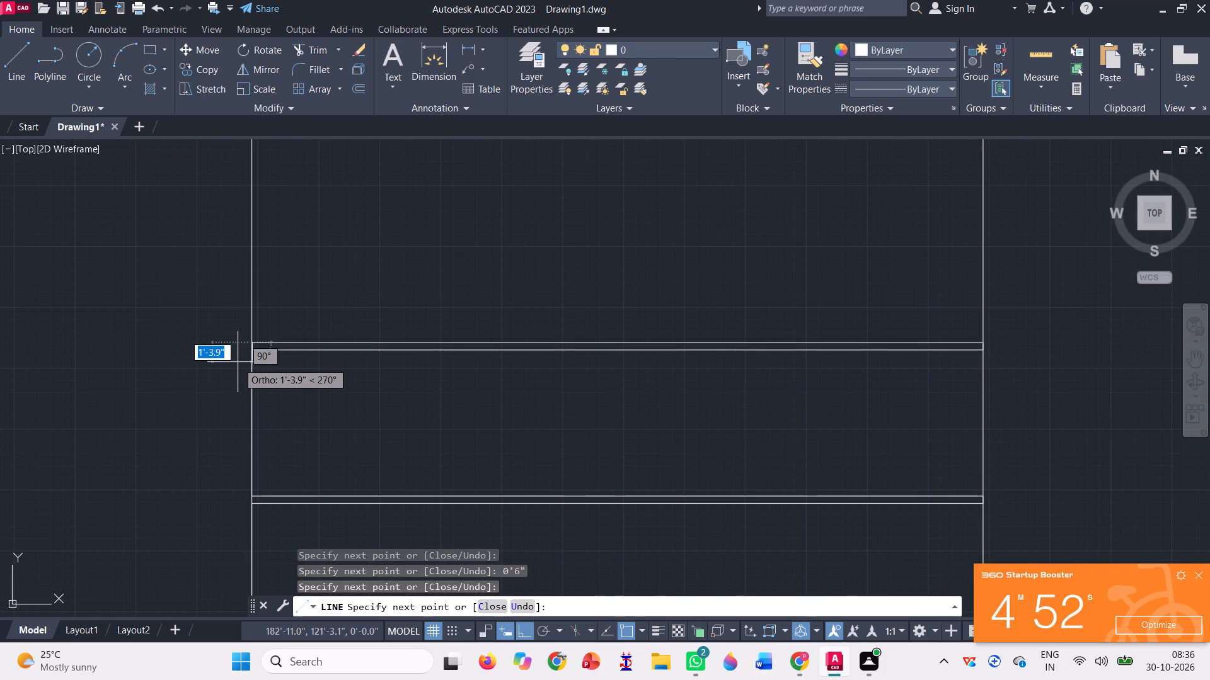
pyautogui.scroll(-1, 256, 409)
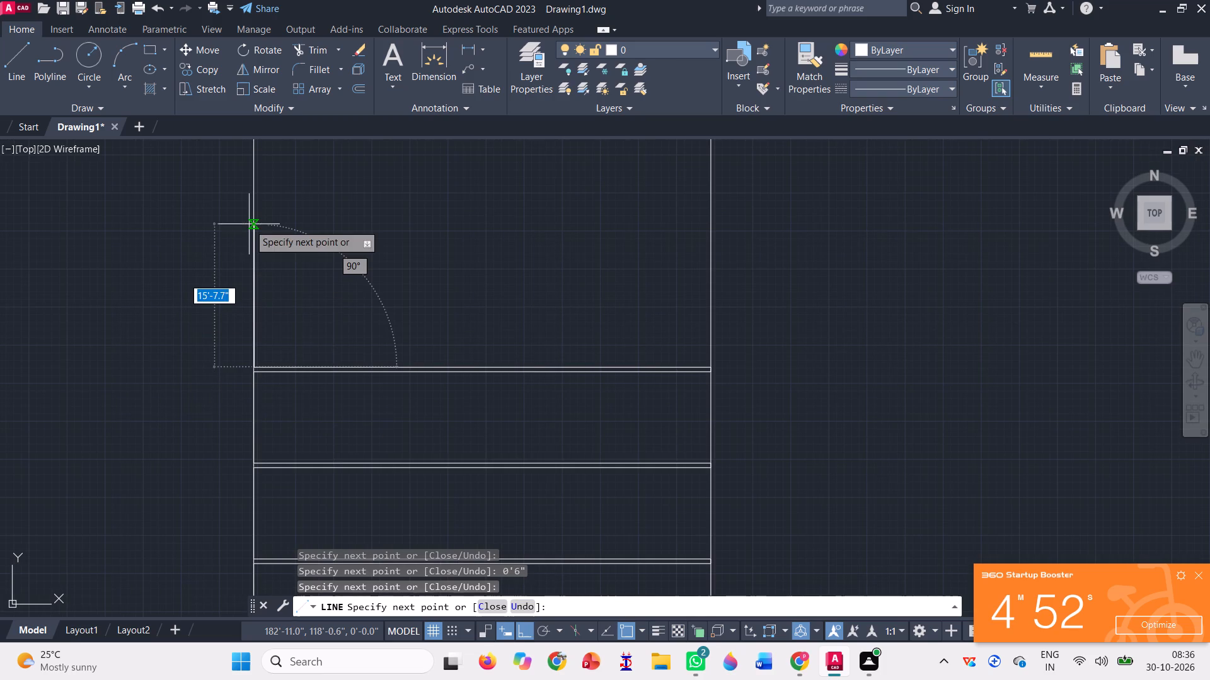
pyautogui.write("10'")
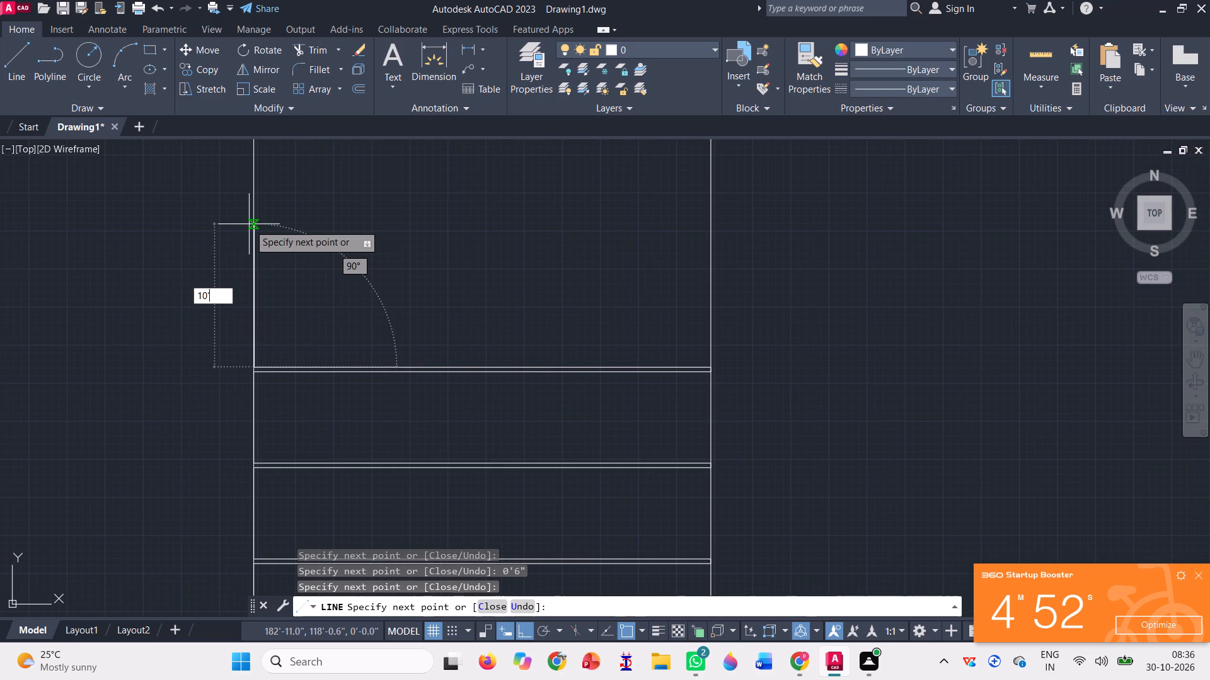
pyautogui.press('Return')
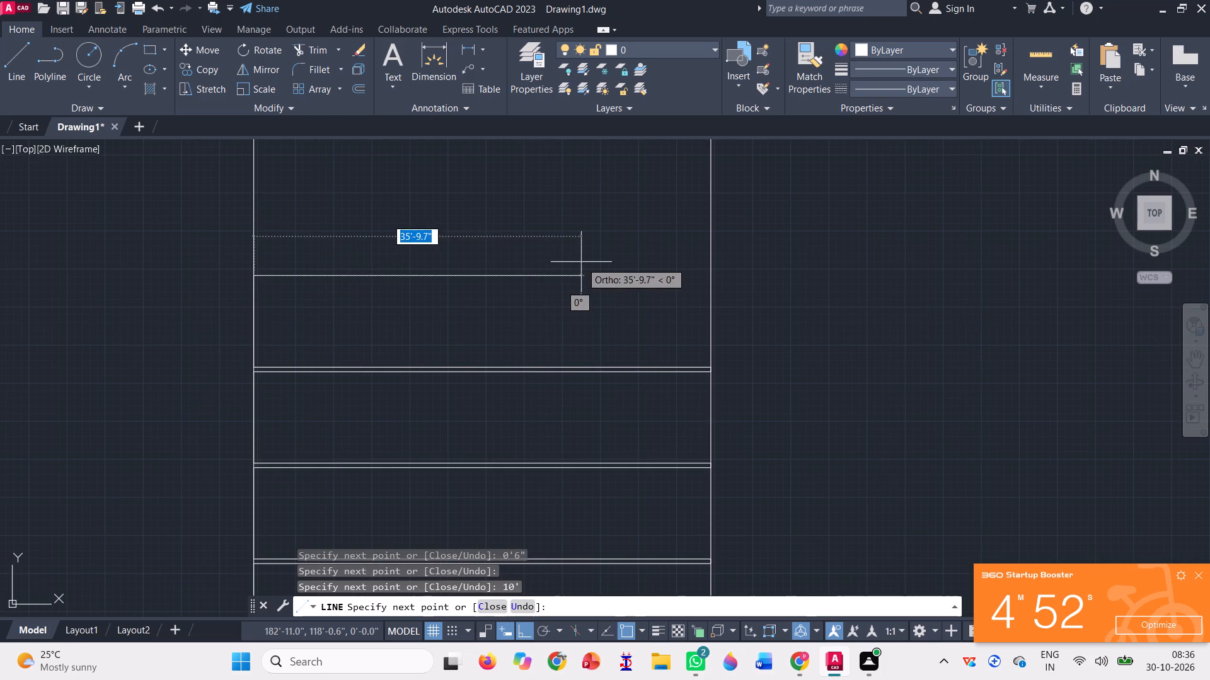
pyautogui.click(713, 277)
pyautogui.write('0\'6"')
pyautogui.press('Return')
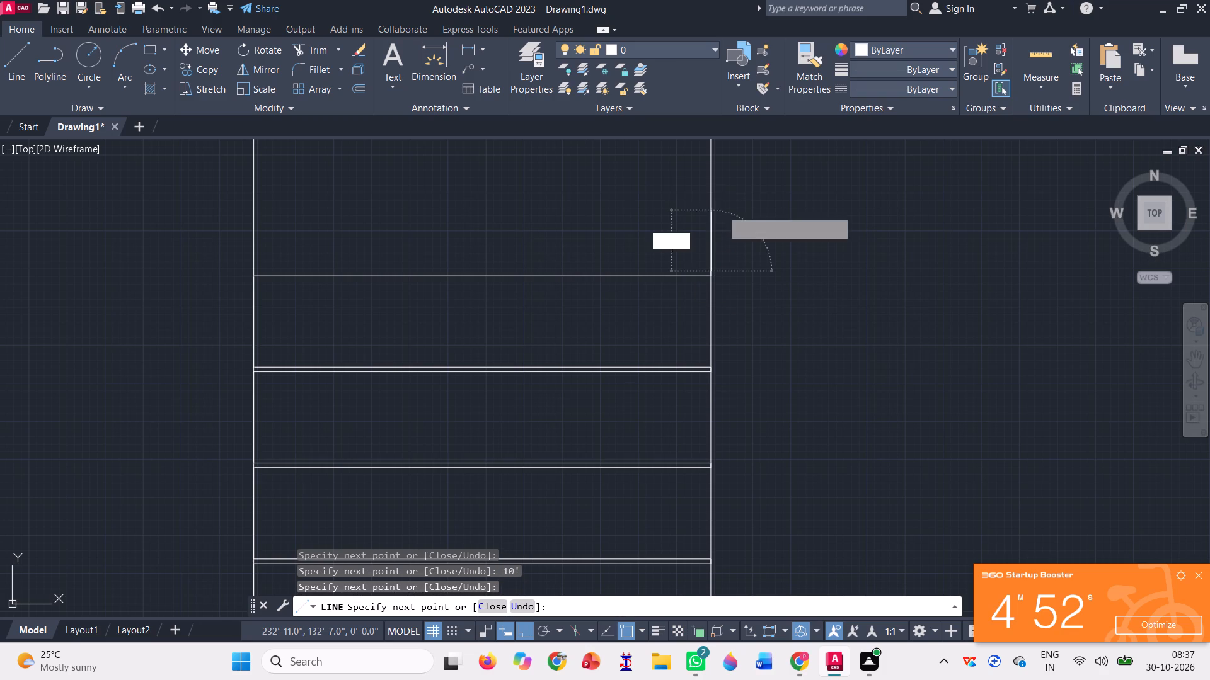
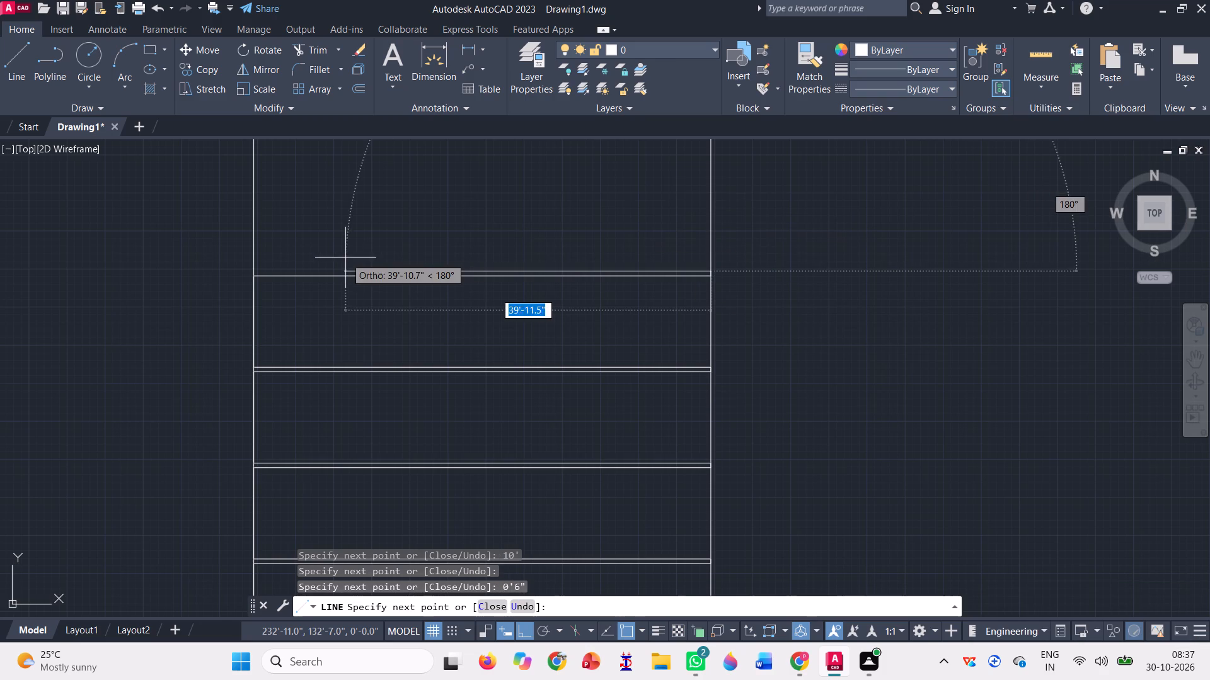
# Close the fifth 0'6" band by running its upper line back to the left vertical.
pyautogui.scroll(1, 250, 263)
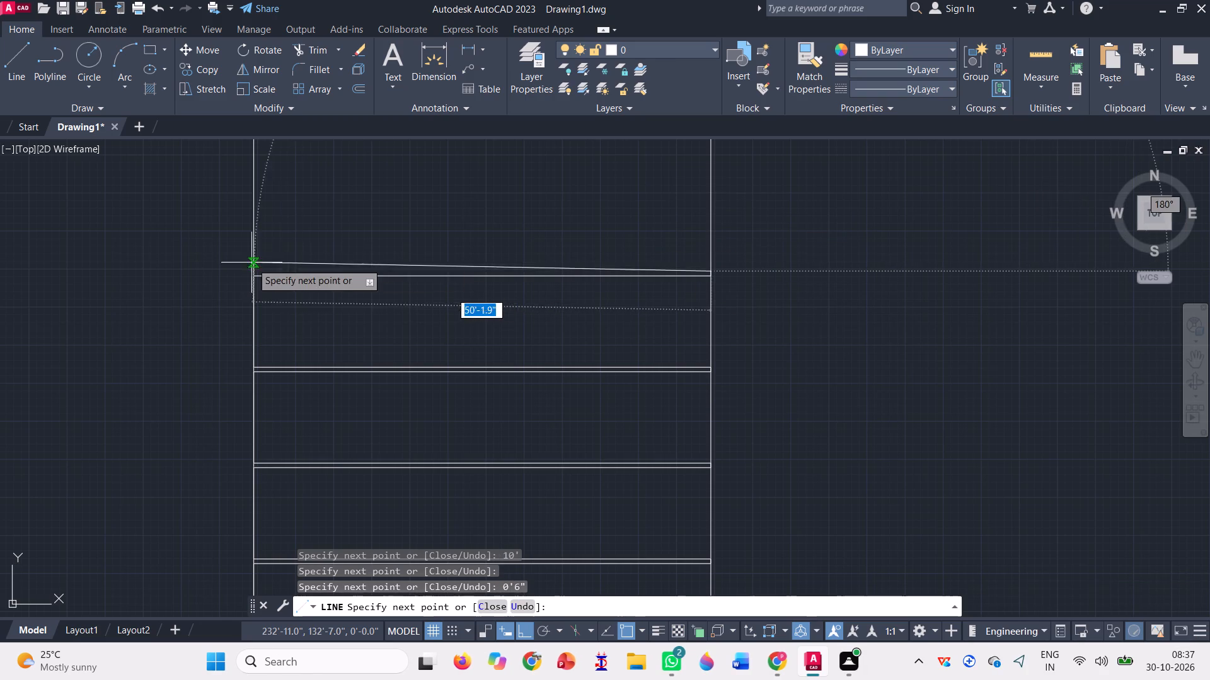
pyautogui.scroll(2, 250, 263)
pyautogui.click(259, 278)
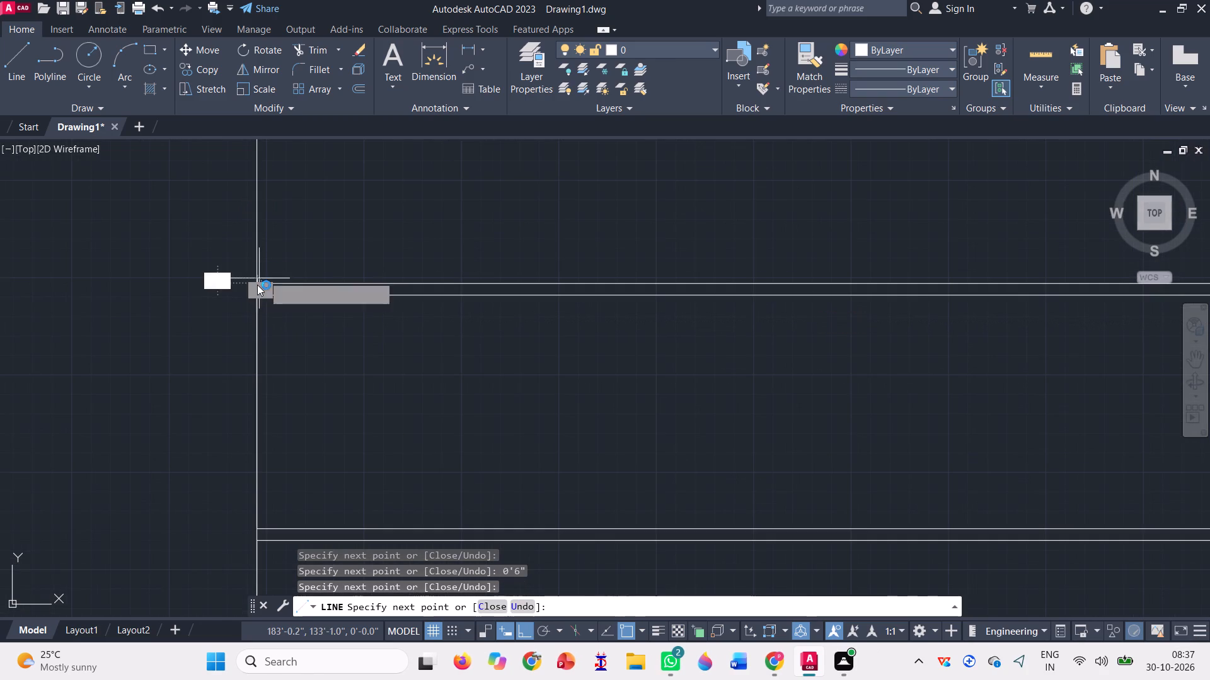
pyautogui.press('space')
# Trim off both outline verticals where they extend above the fifth band.
pyautogui.scroll(-2, 260, 316)
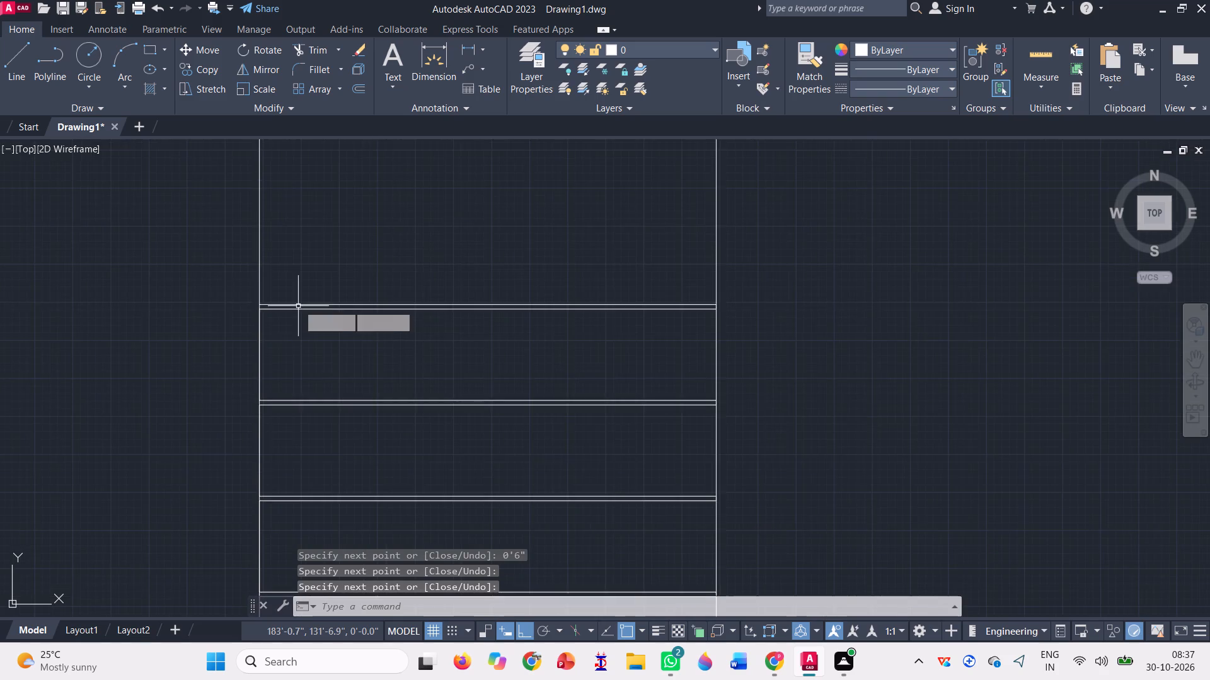
pyautogui.scroll(-2, 298, 305)
pyautogui.scroll(-1, 333, 360)
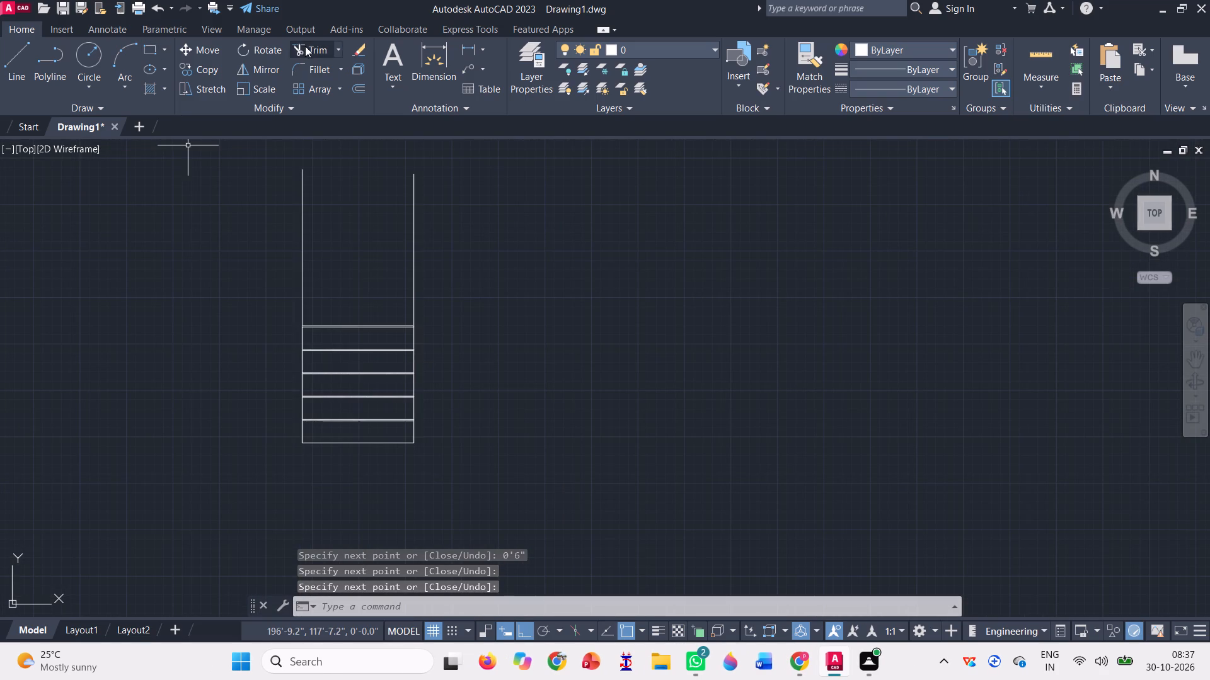
pyautogui.click(305, 45)
pyautogui.click(277, 246)
pyautogui.click(580, 261)
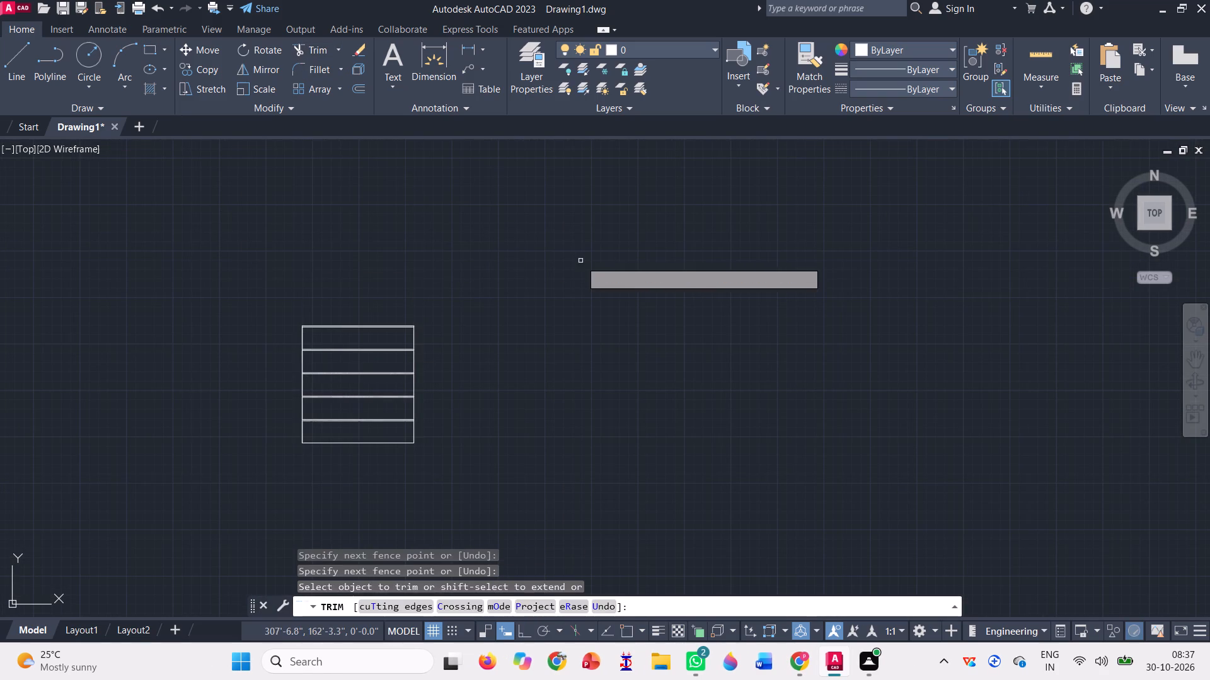
pyautogui.press('Escape')
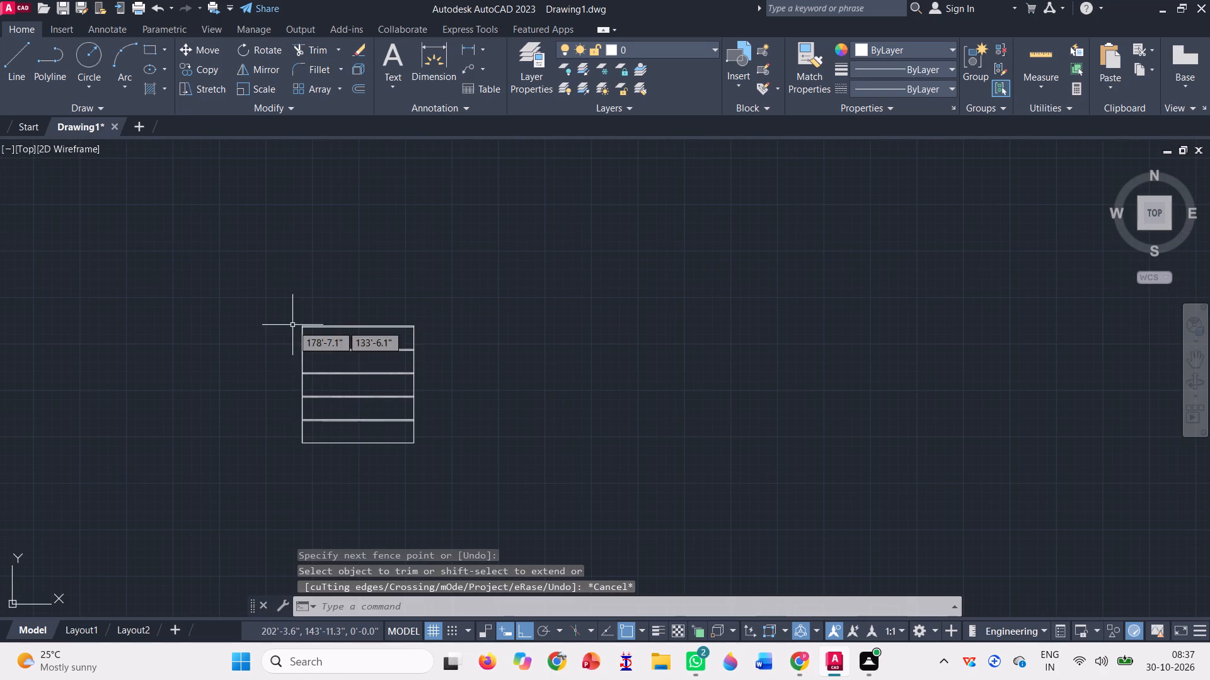
# Turn off dynamic input.
pyautogui.scroll(1, 282, 307)
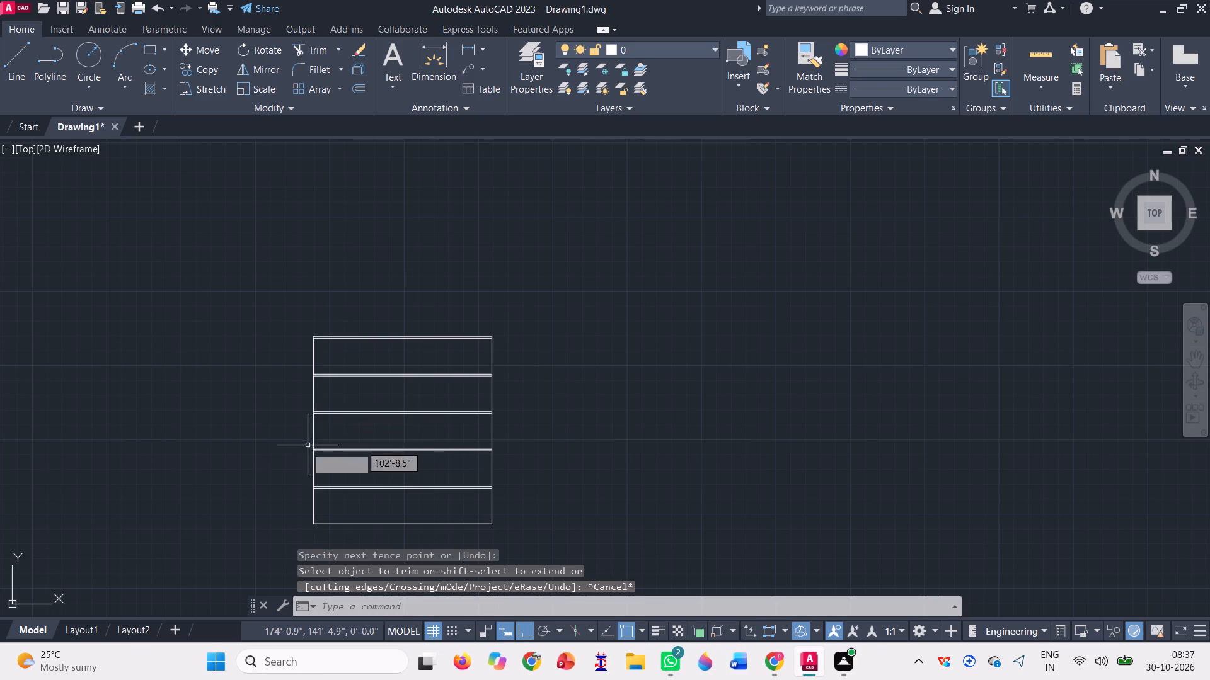
pyautogui.scroll(1, 274, 534)
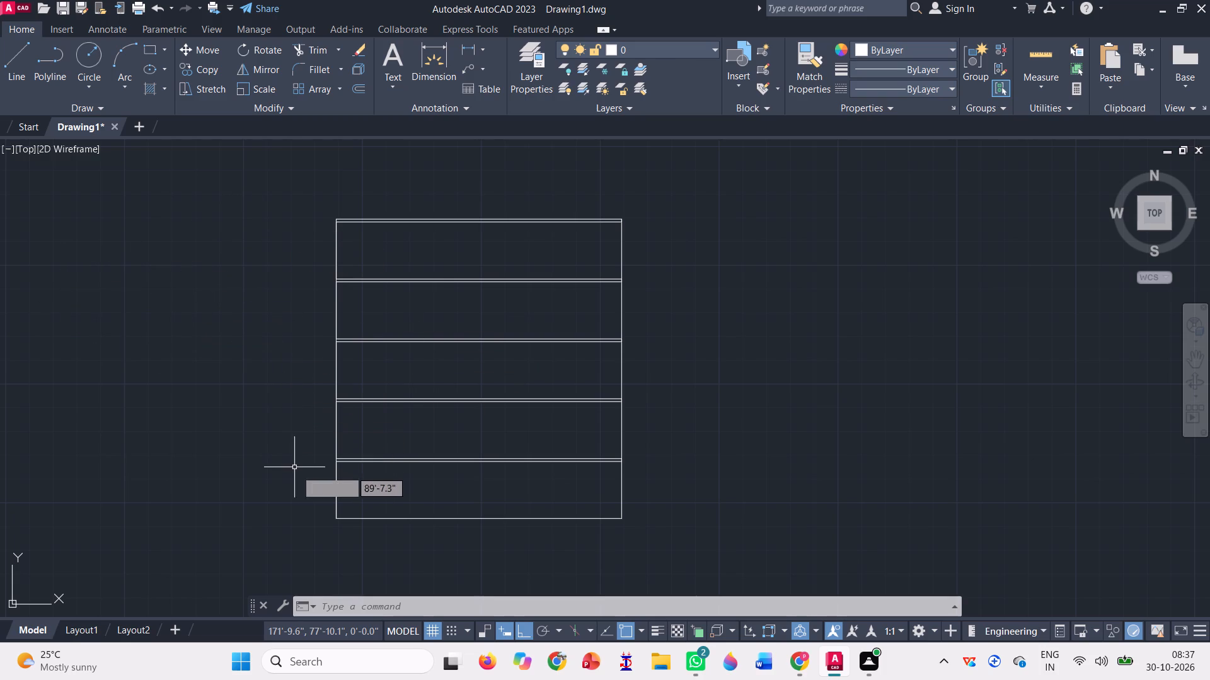
pyautogui.click(510, 637)
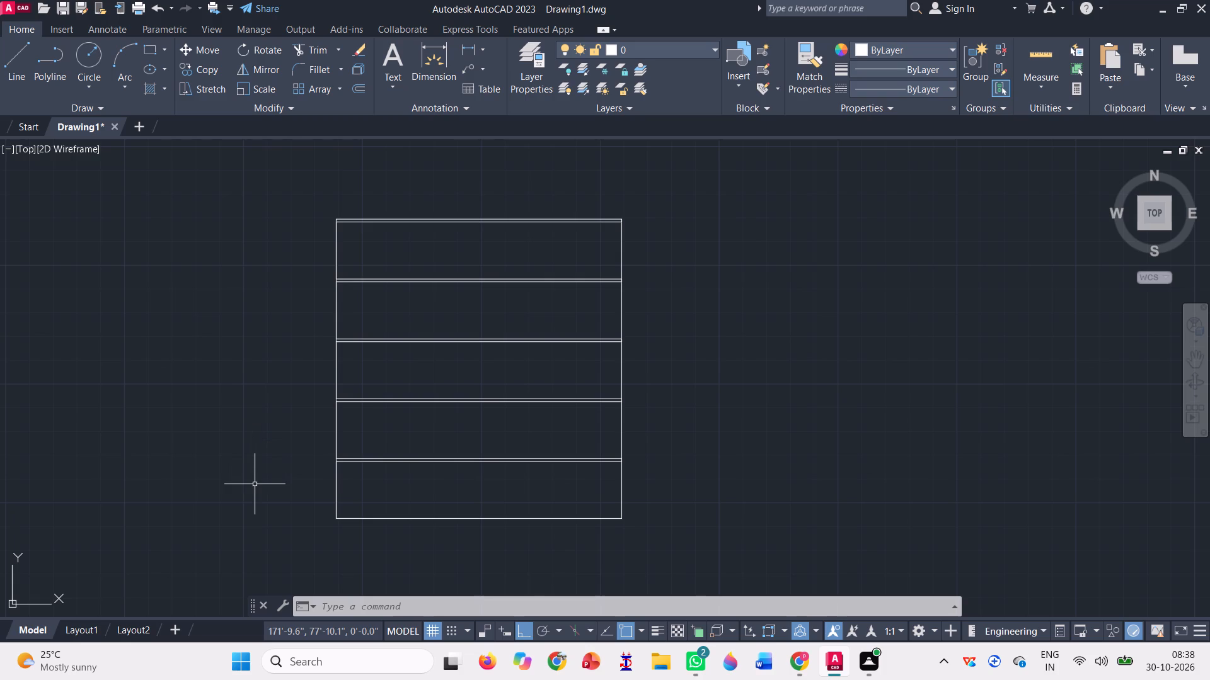
# Move all the horizontal band lines and the base line about 60' to the right, clear of the verticals.
pyautogui.click(519, 496)
pyautogui.click(430, 203)
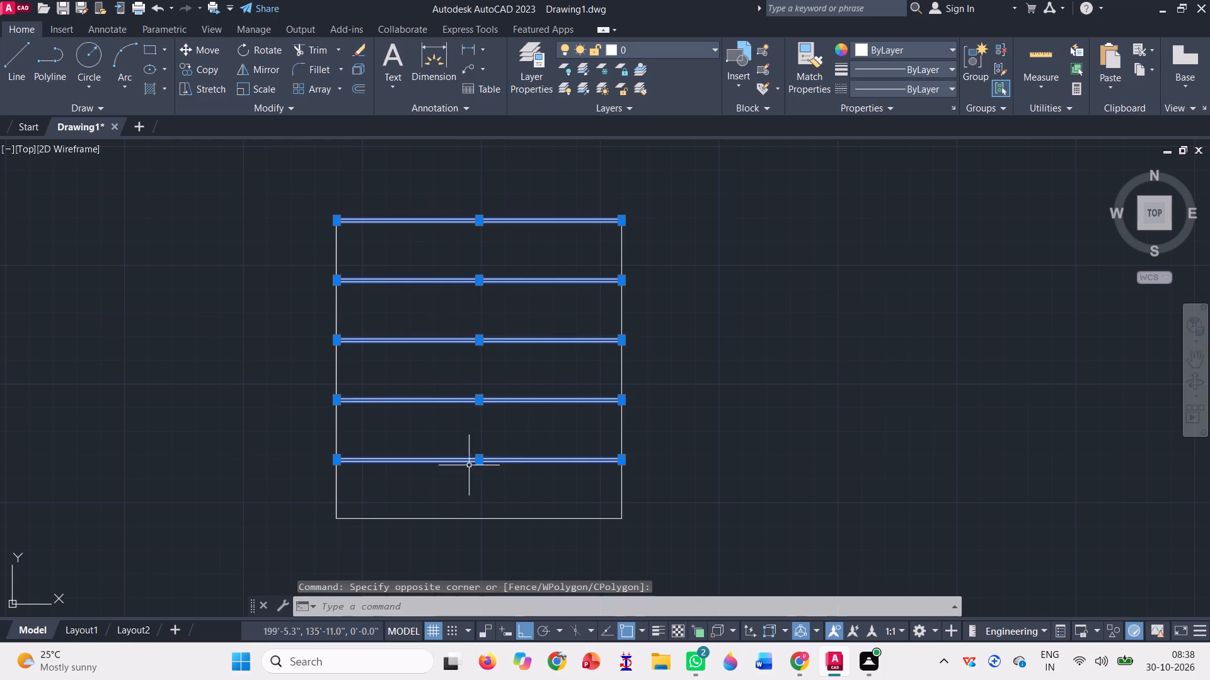
pyautogui.click(487, 525)
pyautogui.click(468, 497)
pyautogui.write('m')
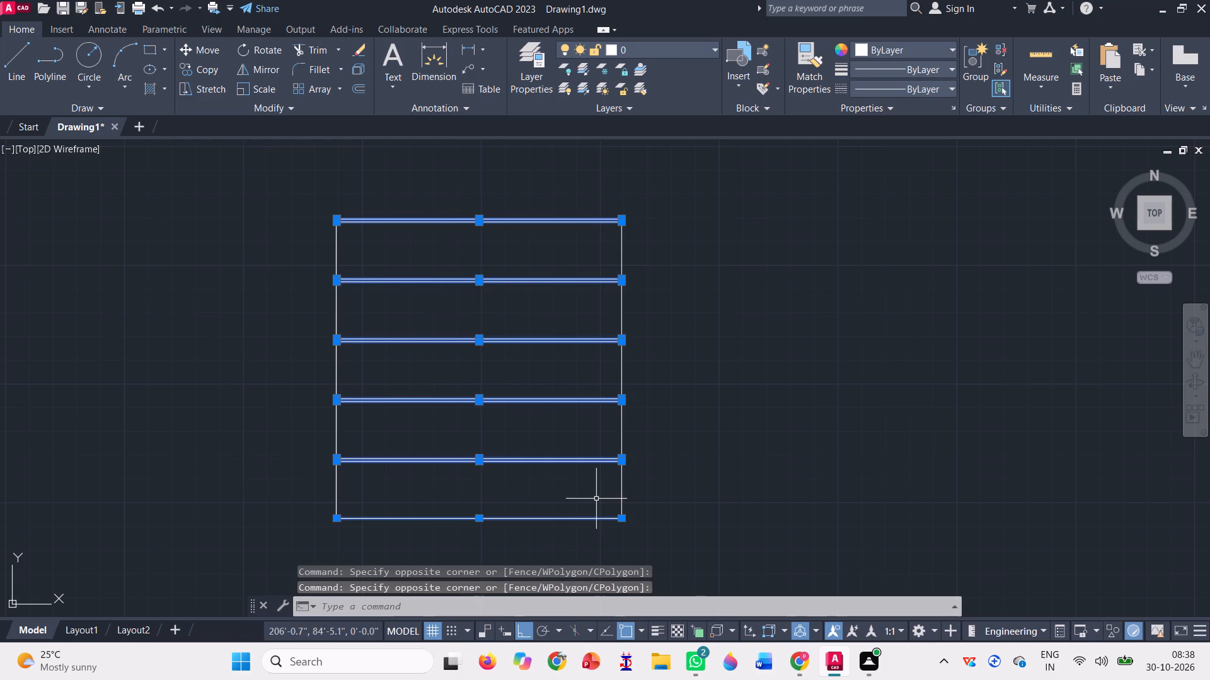
pyautogui.press('space')
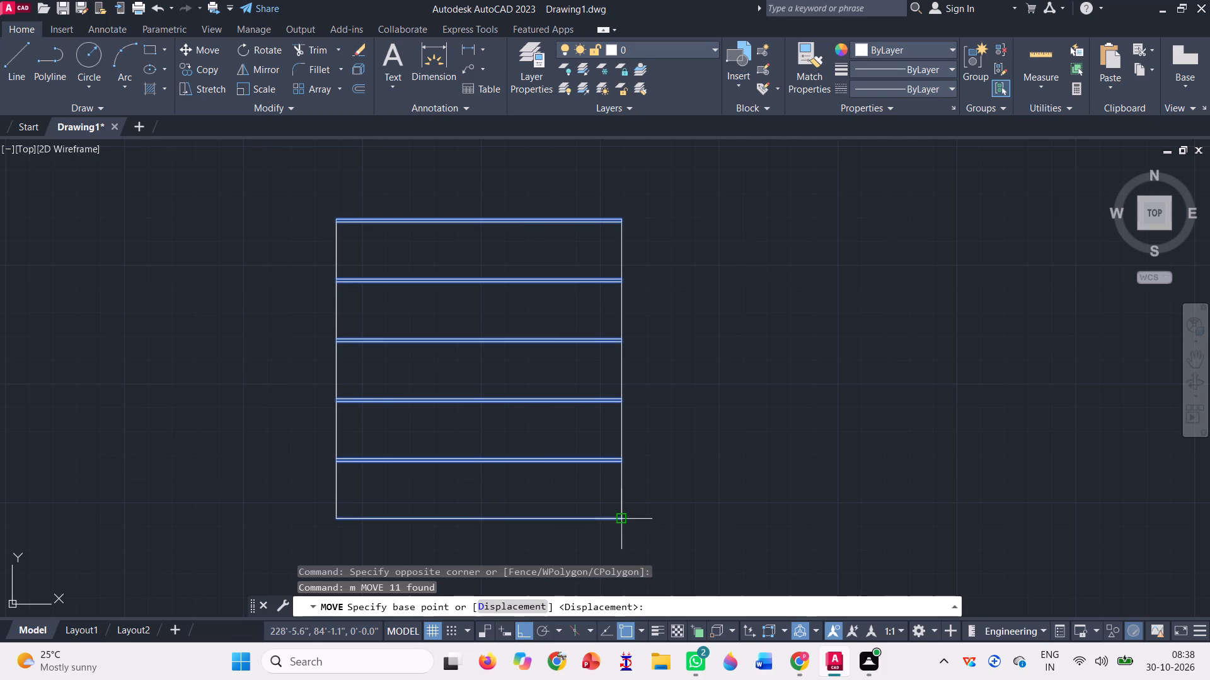
pyautogui.click(618, 521)
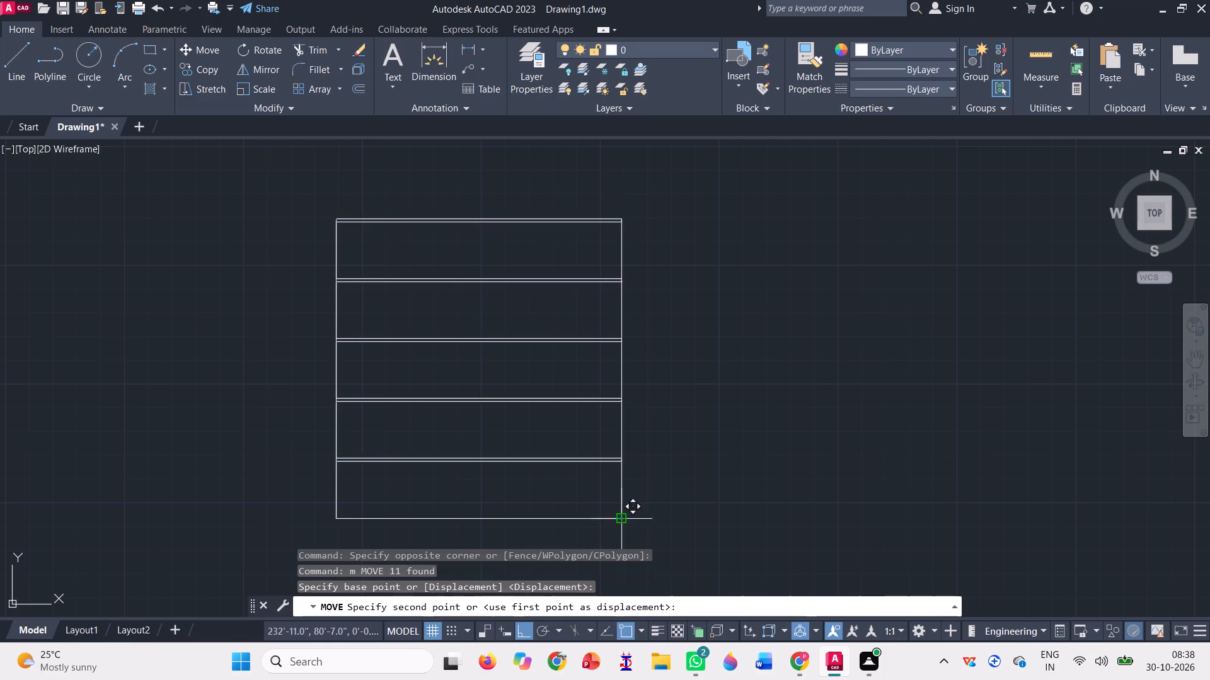
pyautogui.click(964, 466)
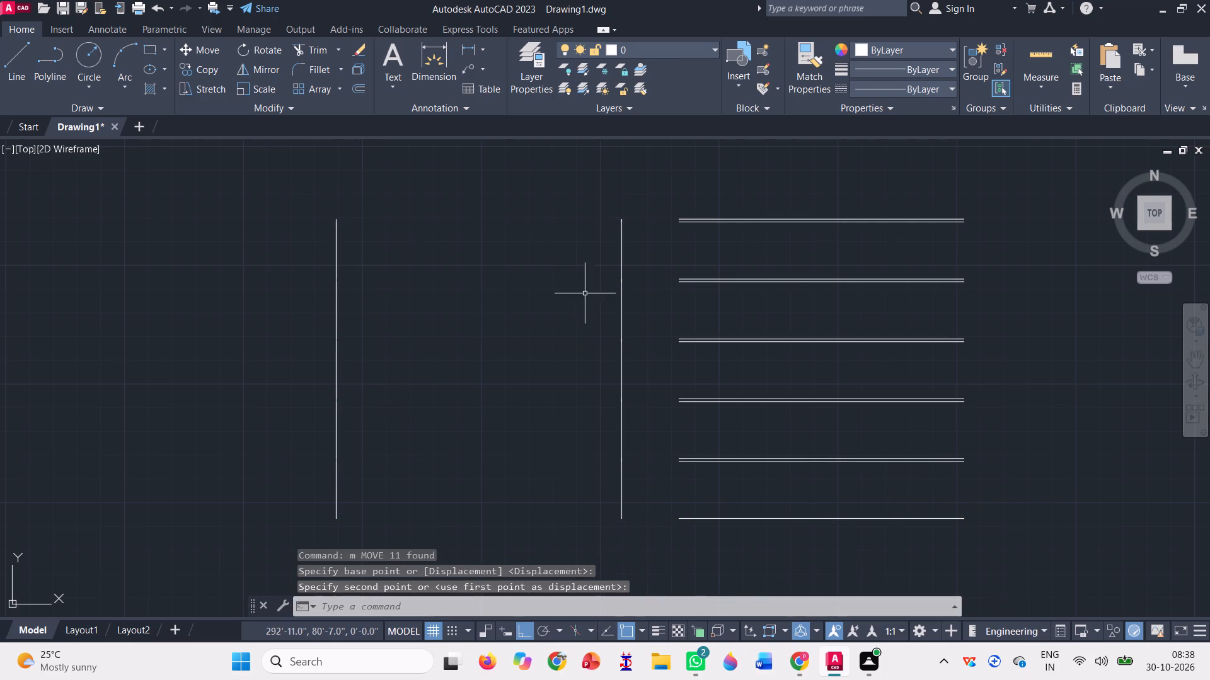
# Move the full-height right vertical onto the right end of the relocated base line.
pyautogui.click(621, 248)
pyautogui.write('m')
pyautogui.press('space')
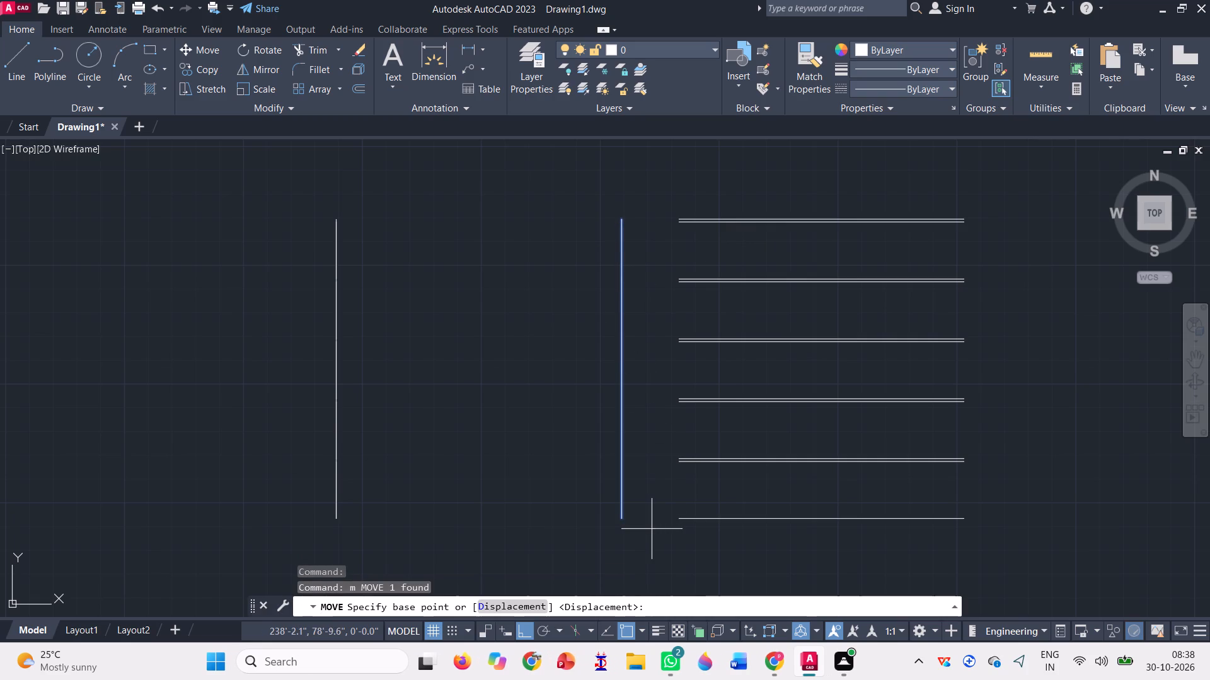
pyautogui.click(624, 515)
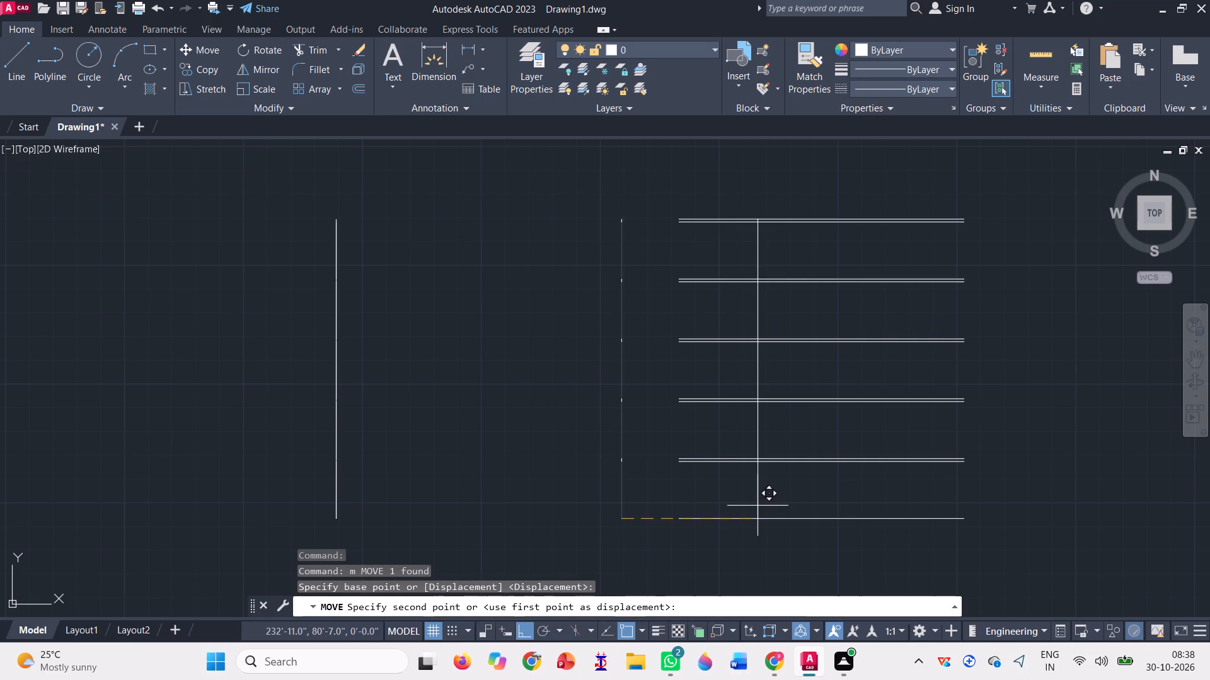
pyautogui.click(965, 521)
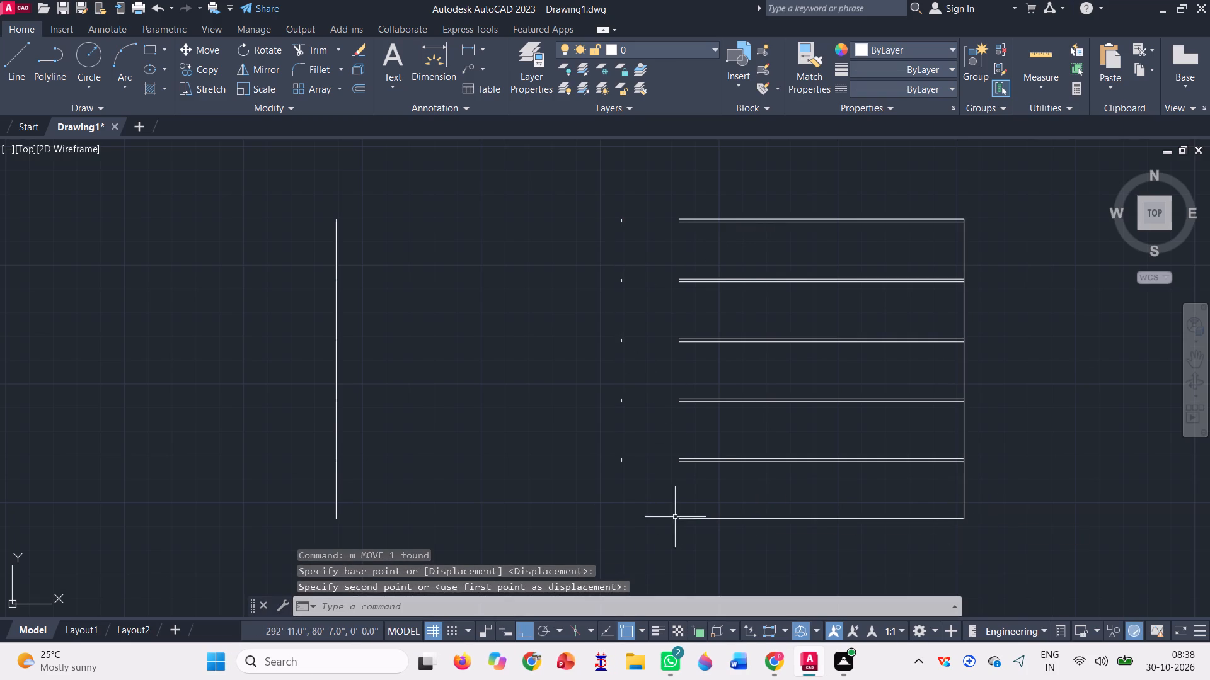
# Delete the short 0'6" segments left behind at the right vertical's old position.
pyautogui.click(636, 507)
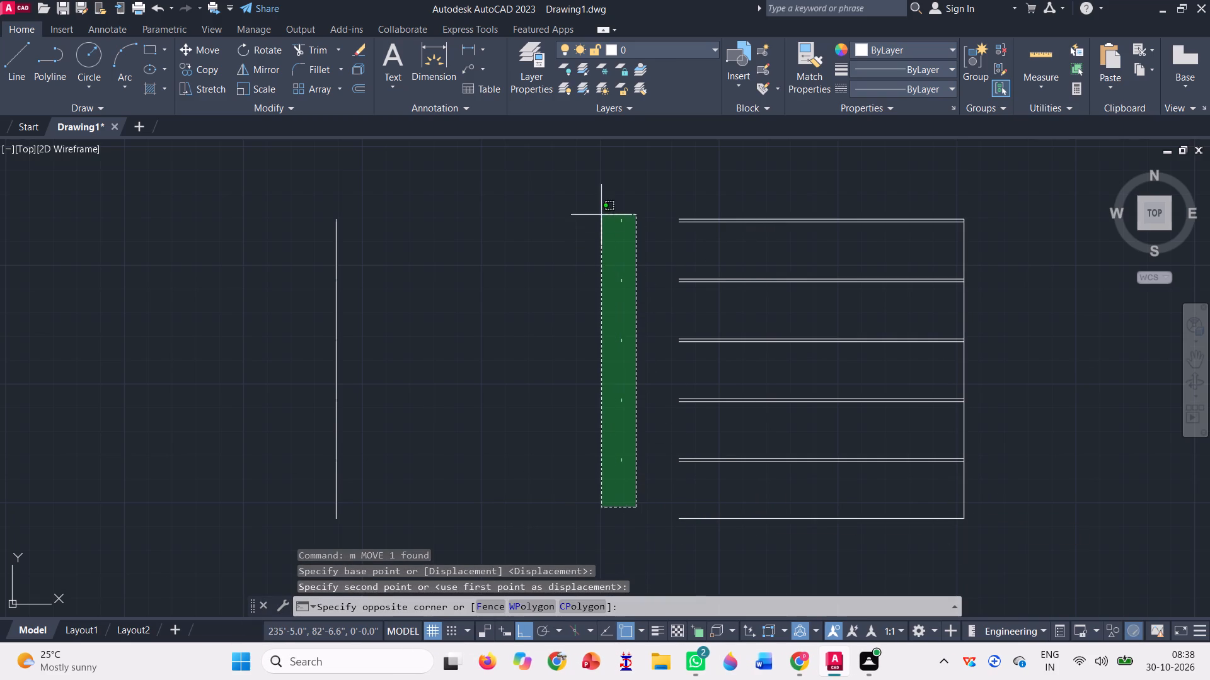
pyautogui.click(597, 200)
pyautogui.press('Delete')
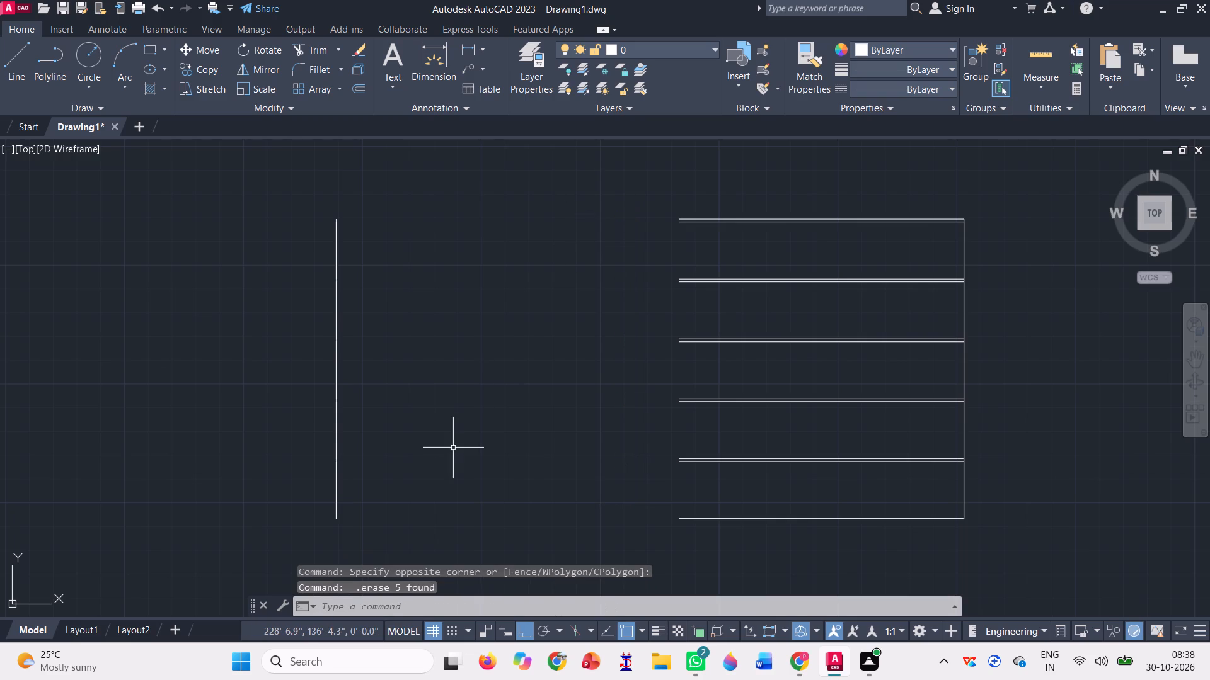
# Delete the short duplicate segment overlapping the left vertical, one bay above the lowest.
pyautogui.scroll(3, 329, 448)
pyautogui.click(354, 470)
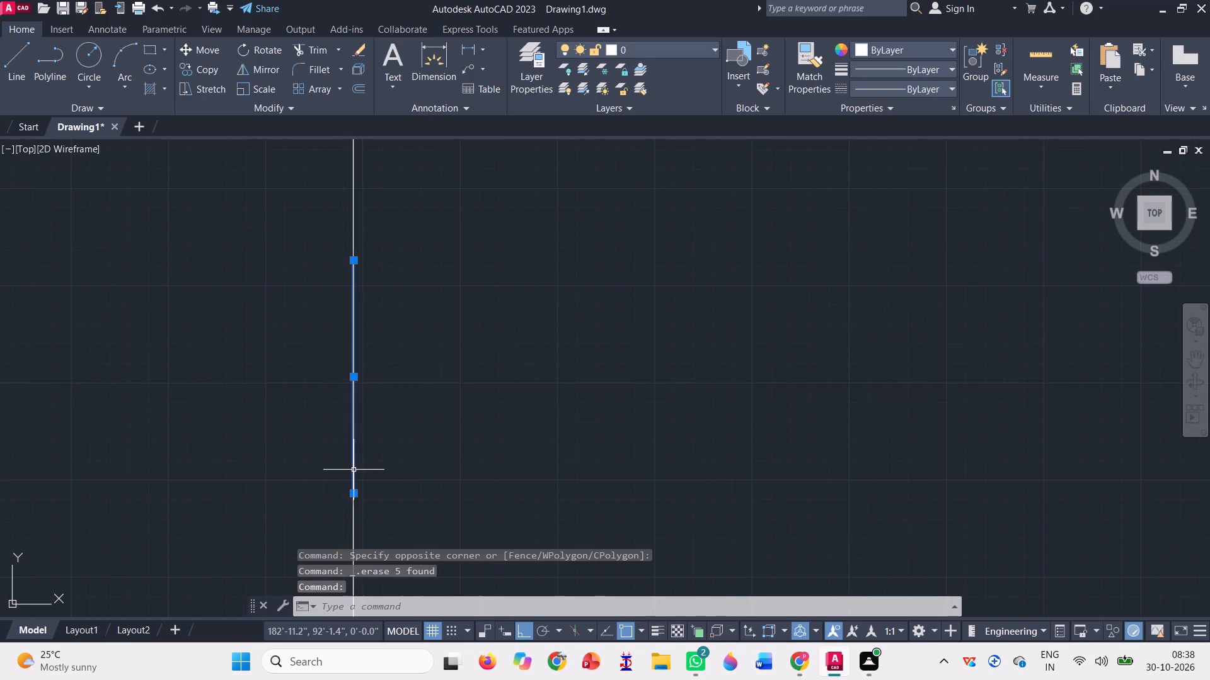
pyautogui.scroll(-3, 373, 477)
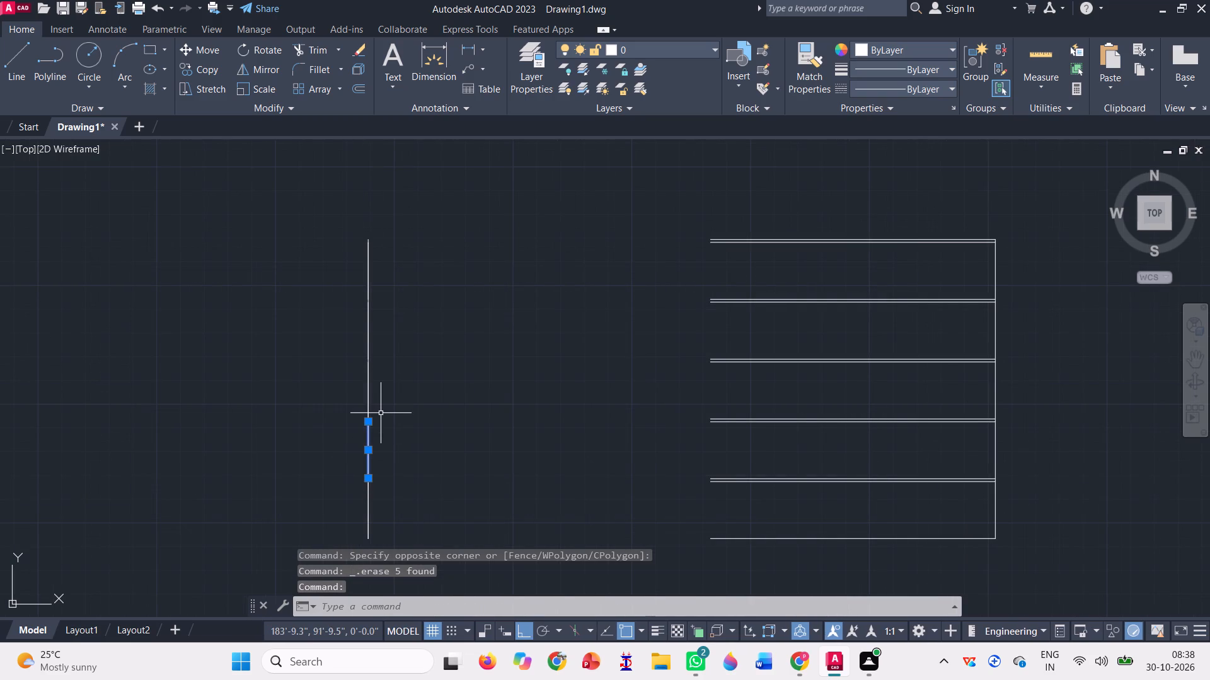
pyautogui.press('Delete')
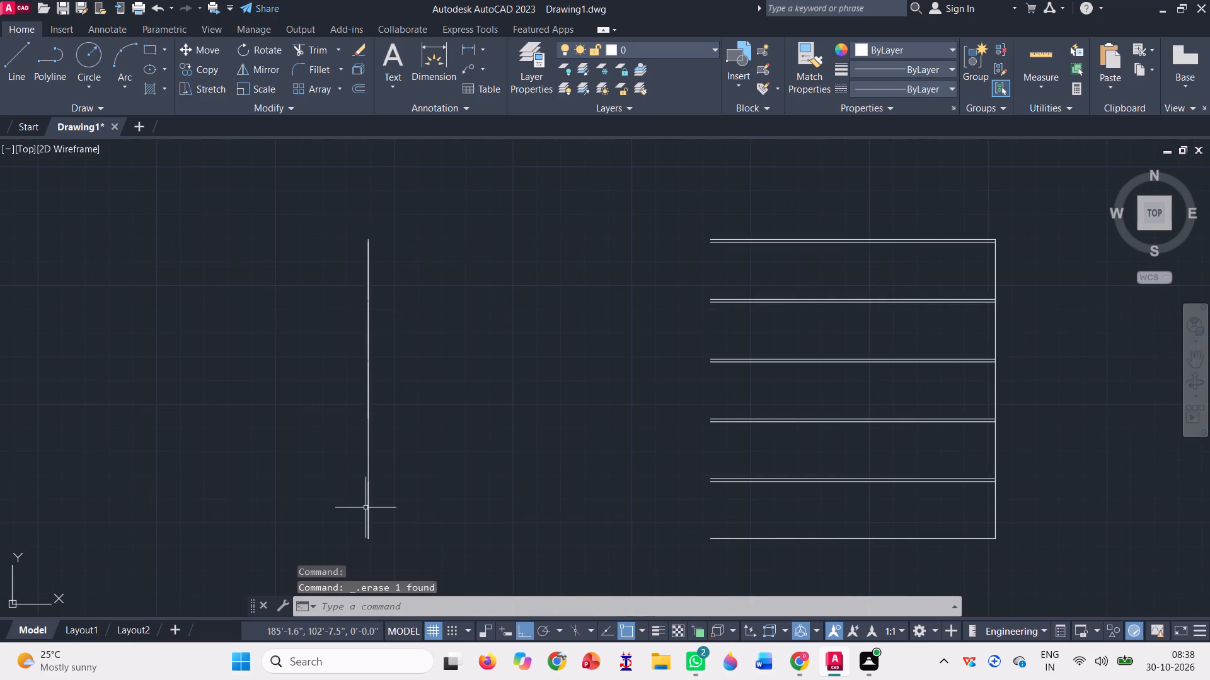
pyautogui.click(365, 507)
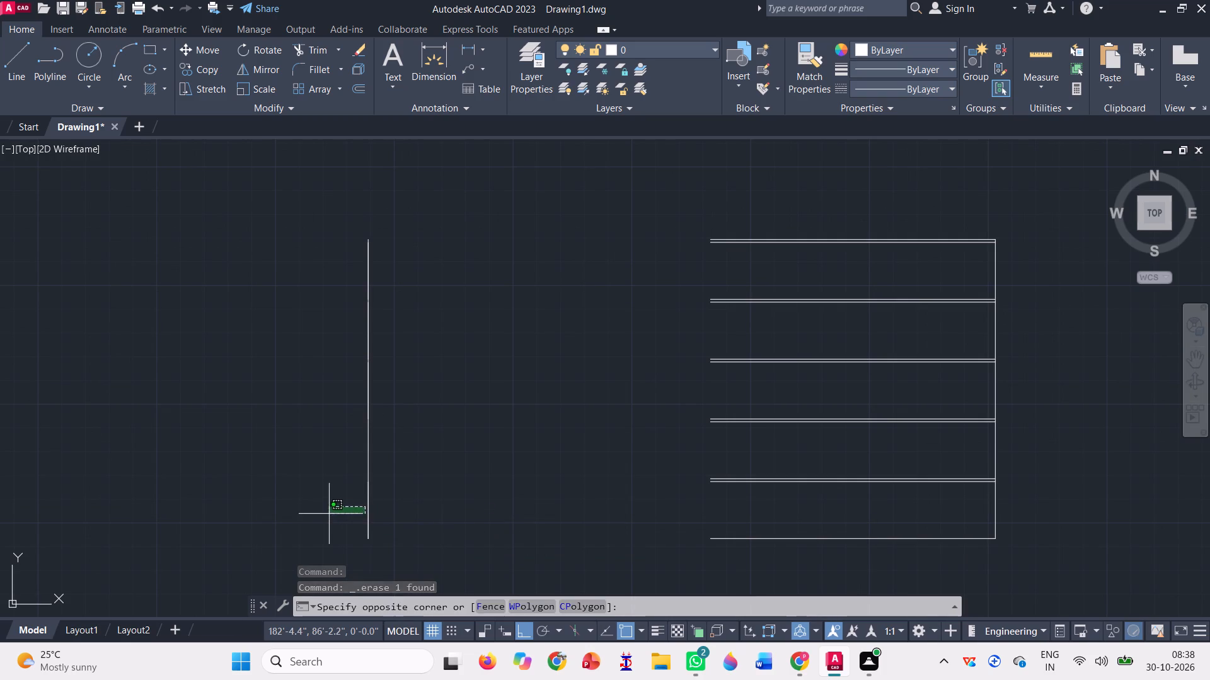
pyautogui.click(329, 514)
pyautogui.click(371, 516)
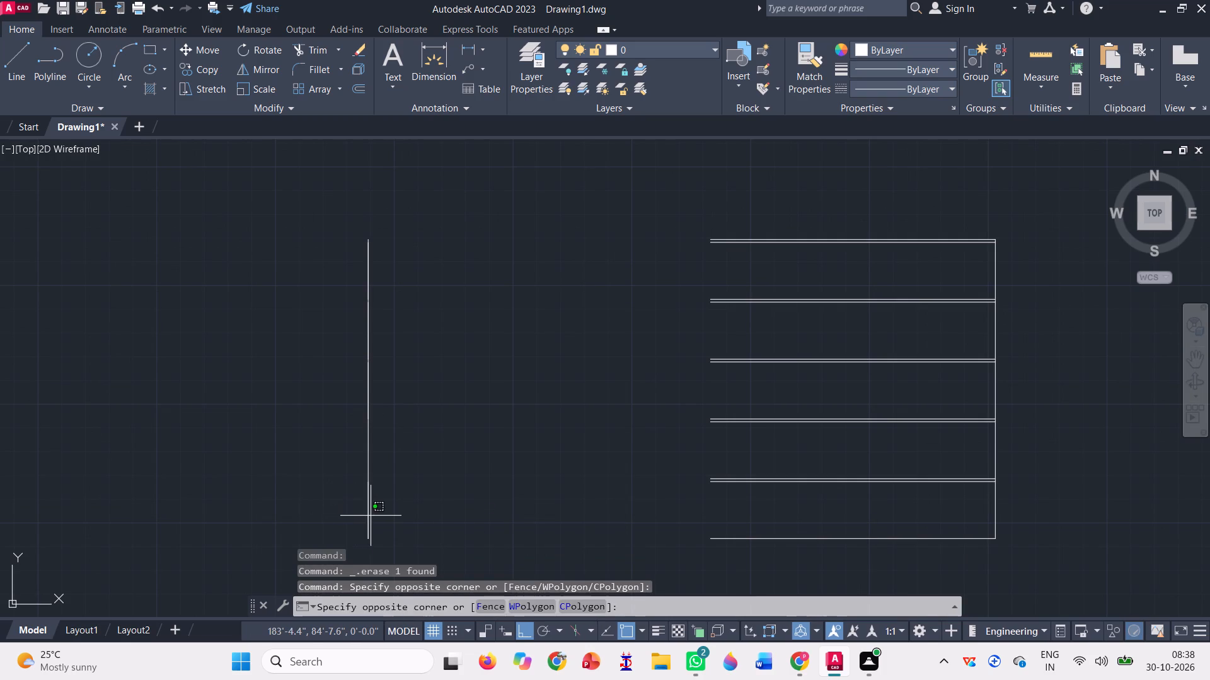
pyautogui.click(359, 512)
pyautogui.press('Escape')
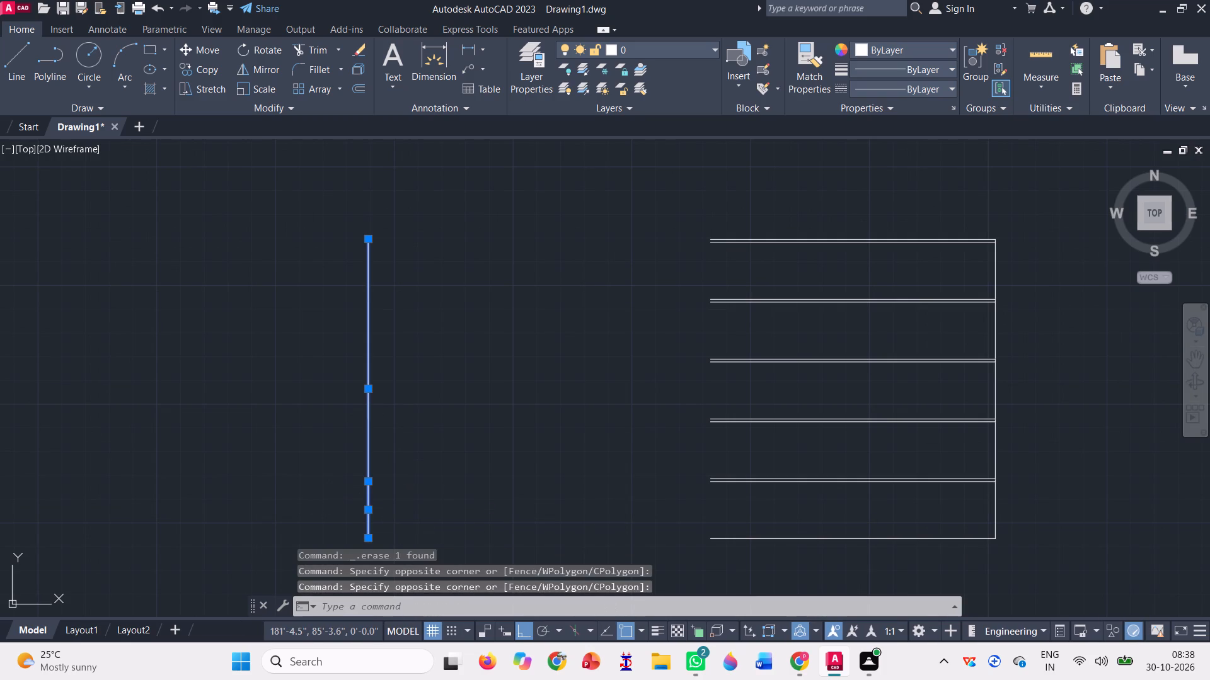
# Move the full-height left vertical onto the left end of the relocated base line.
pyautogui.click(368, 453)
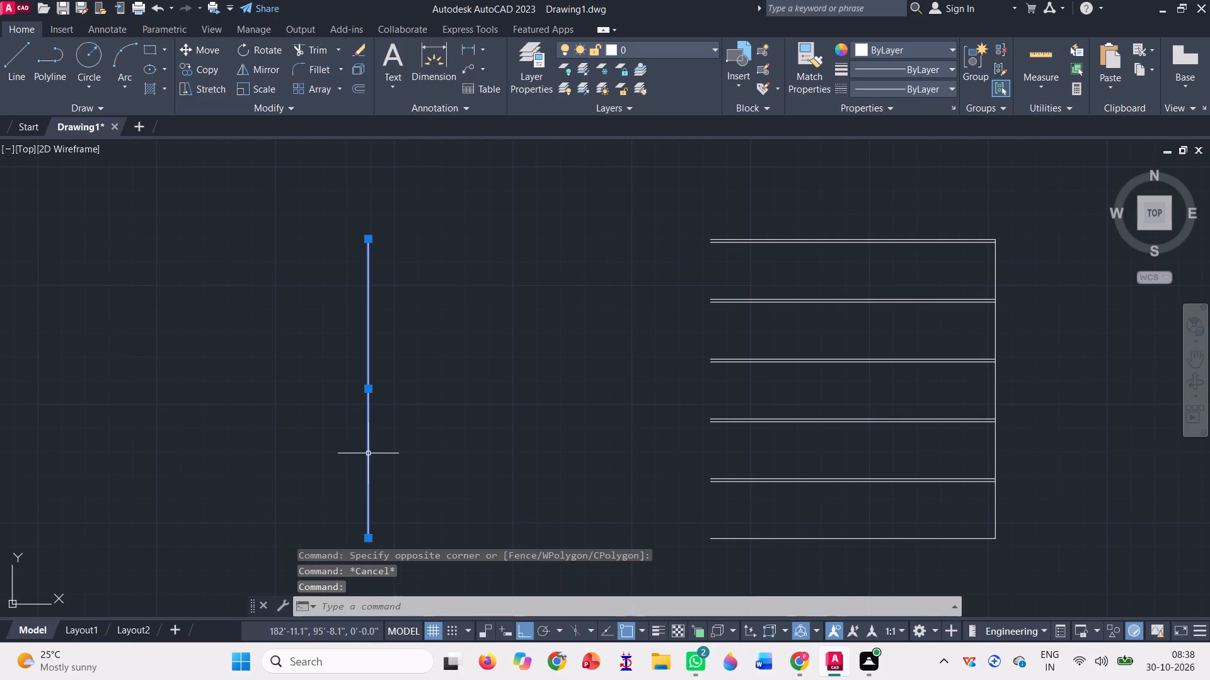
pyautogui.scroll(-1, 454, 402)
pyautogui.write('m')
pyautogui.press('space')
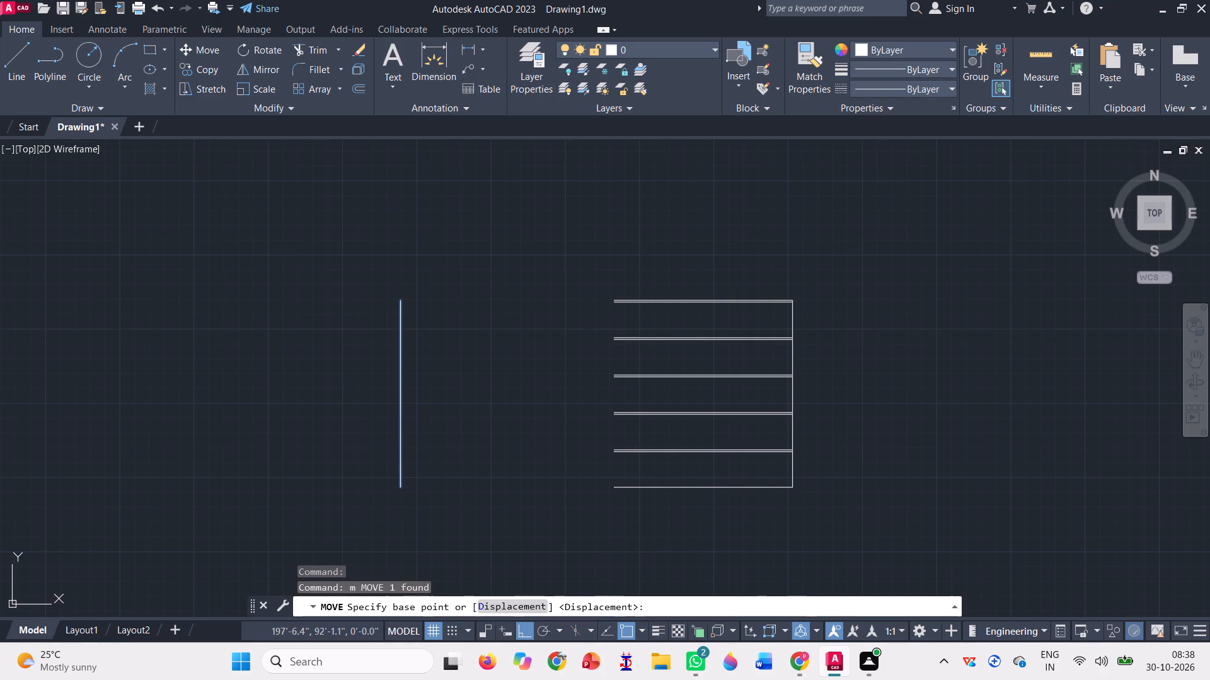
pyautogui.click(401, 489)
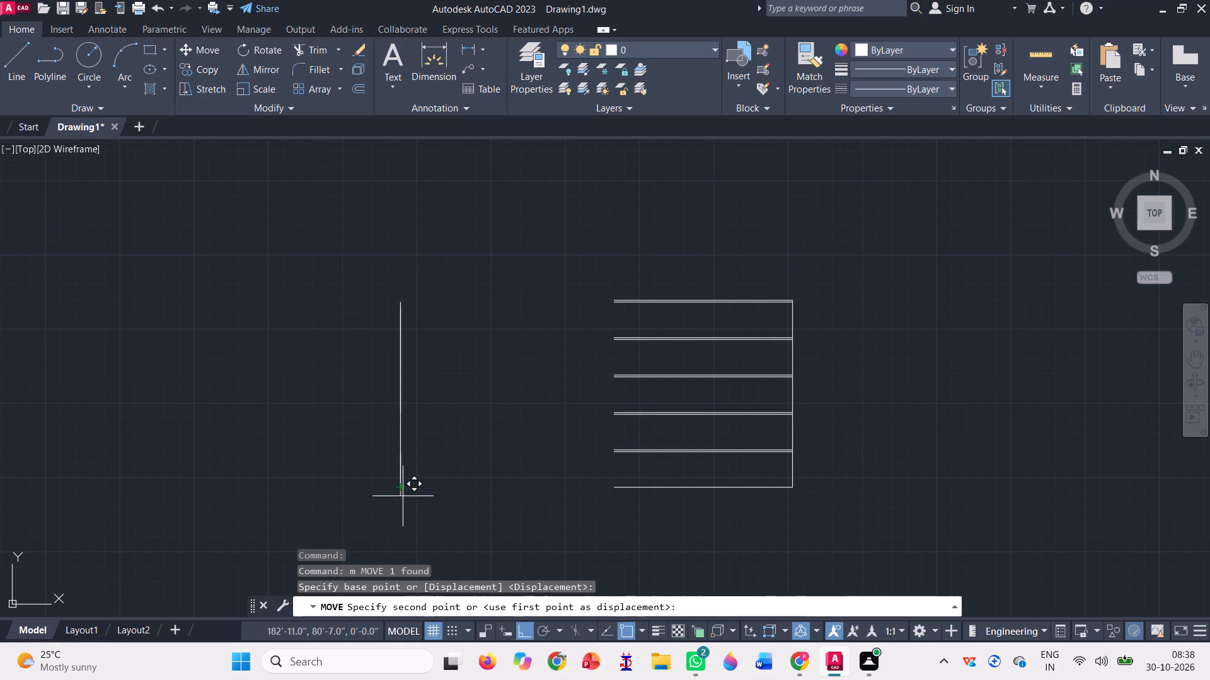
pyautogui.click(617, 487)
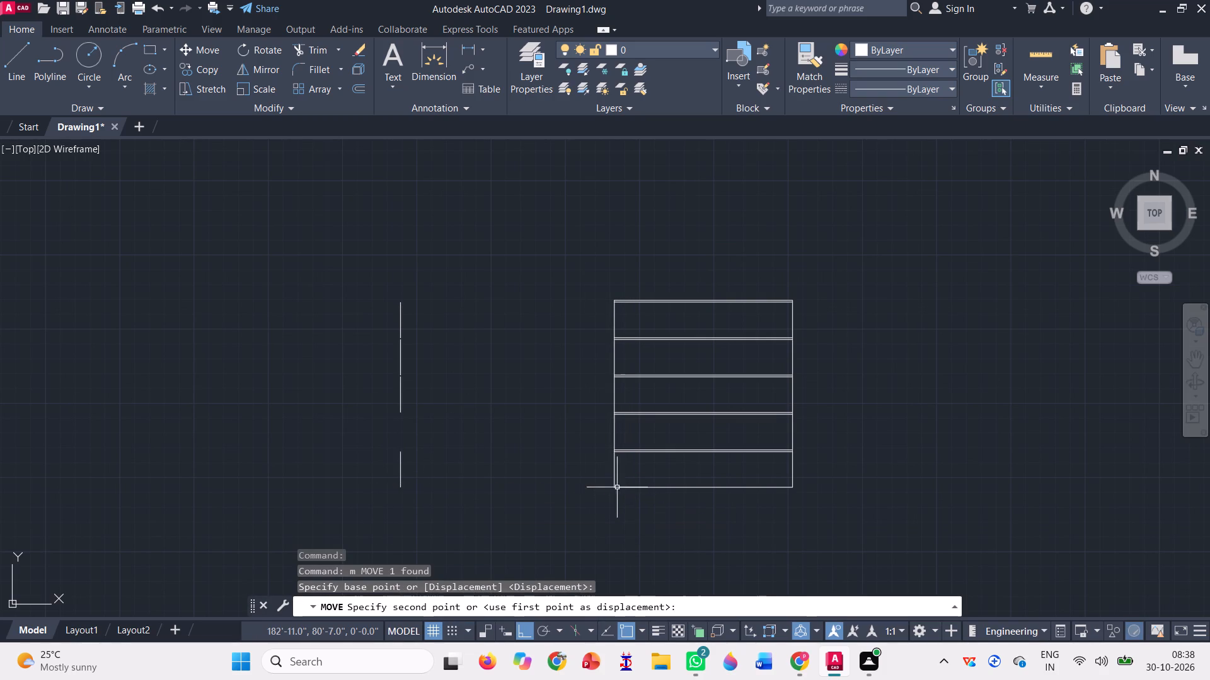
# Delete the remaining duplicate segments left behind at the left vertical's old position.
pyautogui.click(419, 512)
pyautogui.click(341, 265)
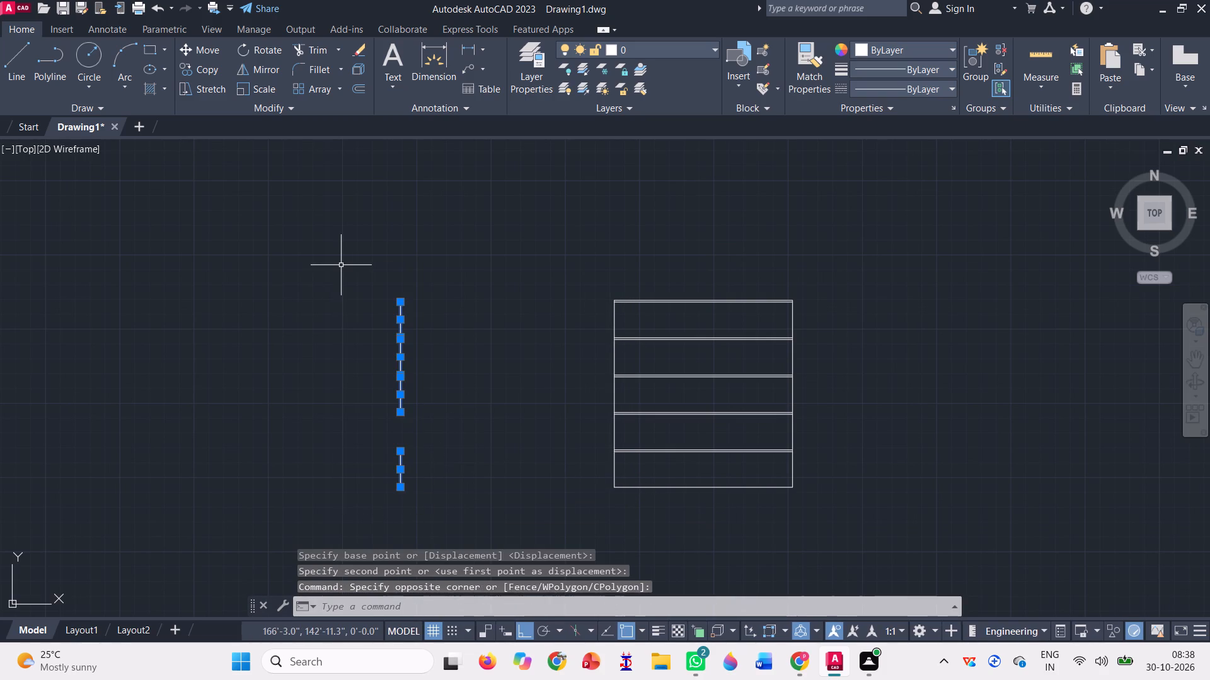
pyautogui.press('Delete')
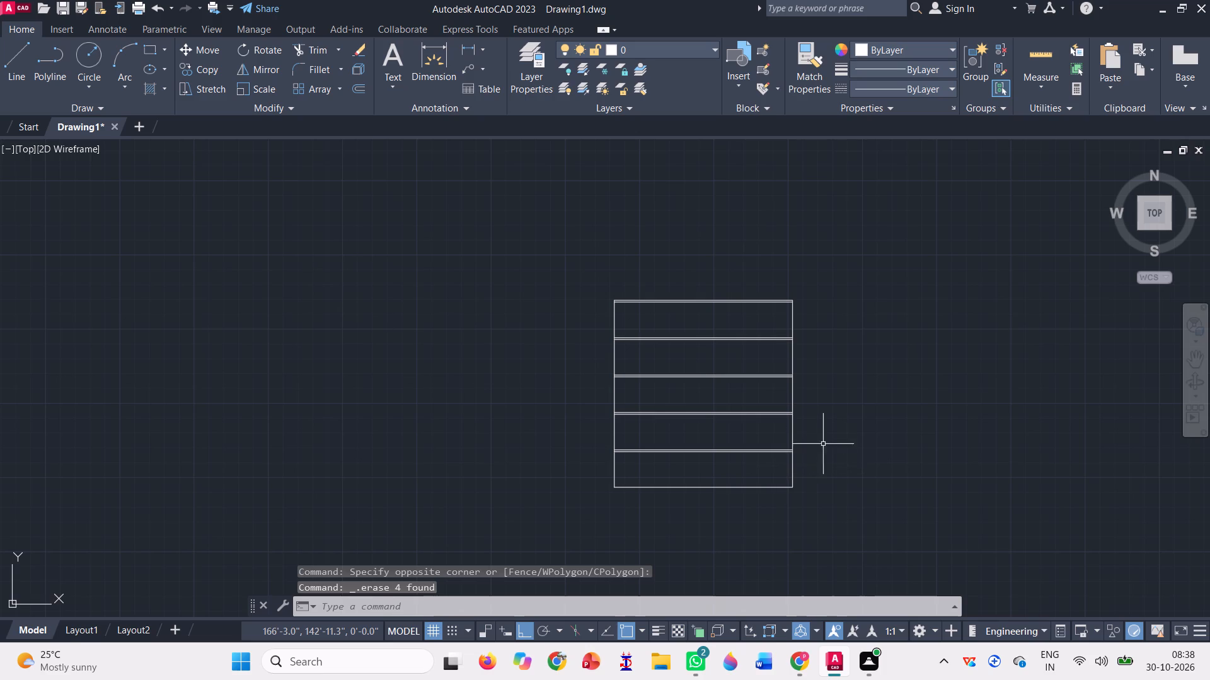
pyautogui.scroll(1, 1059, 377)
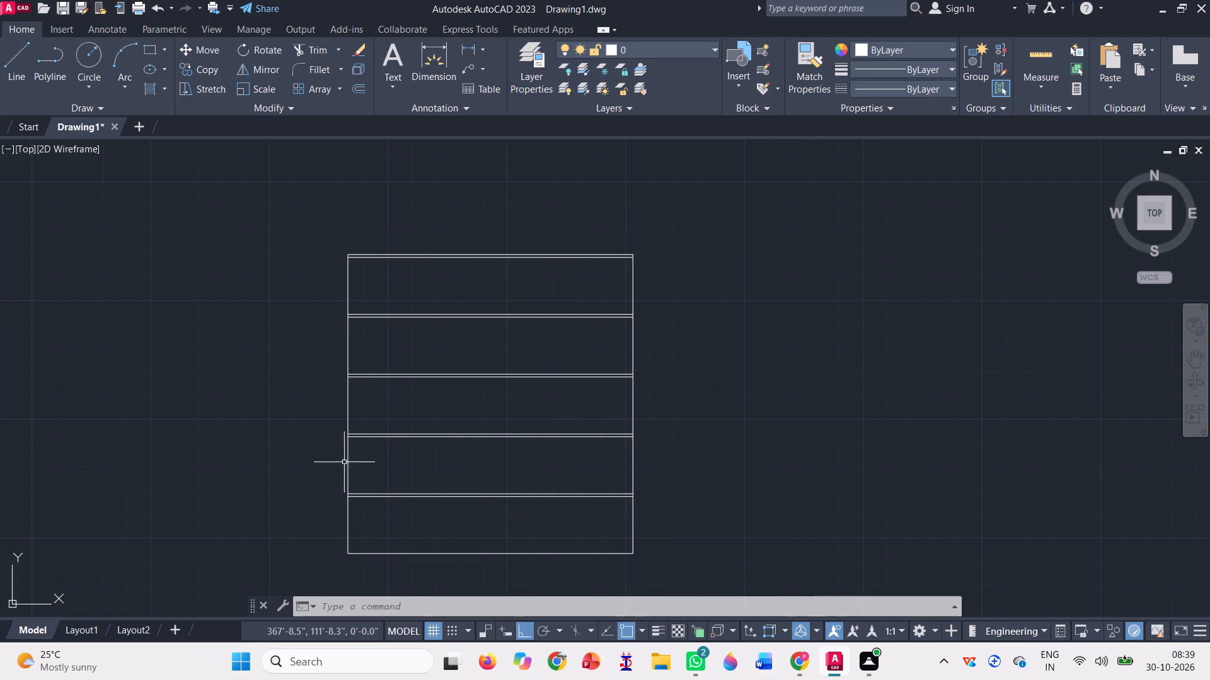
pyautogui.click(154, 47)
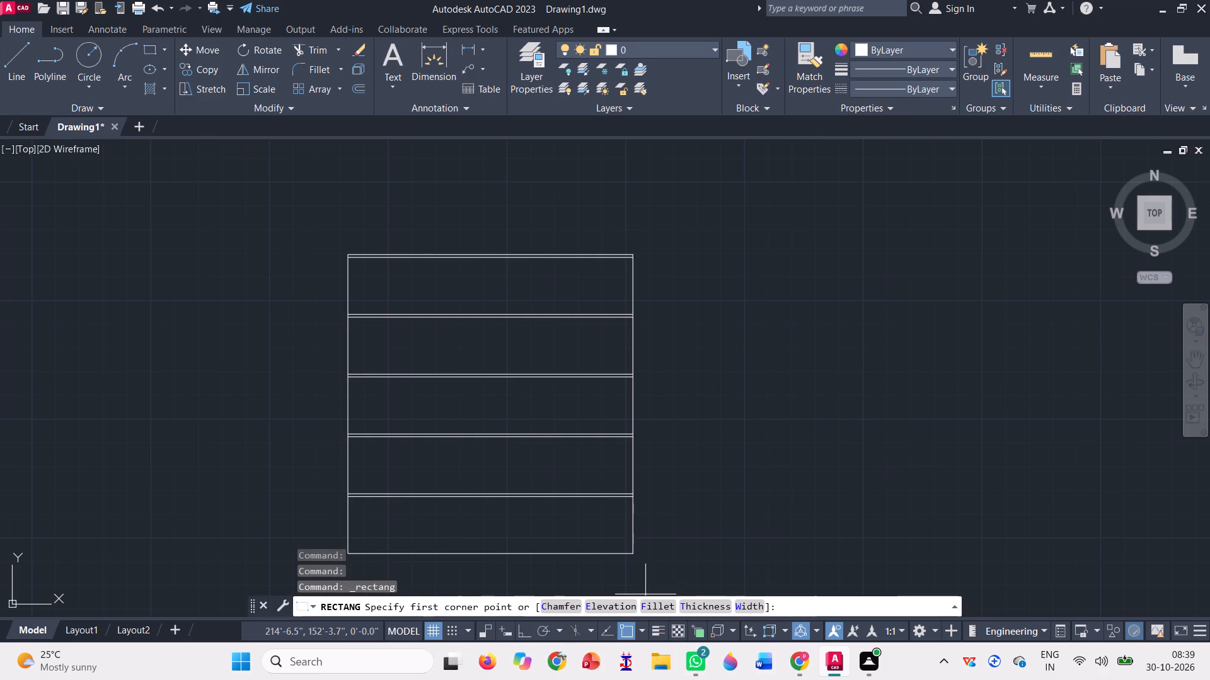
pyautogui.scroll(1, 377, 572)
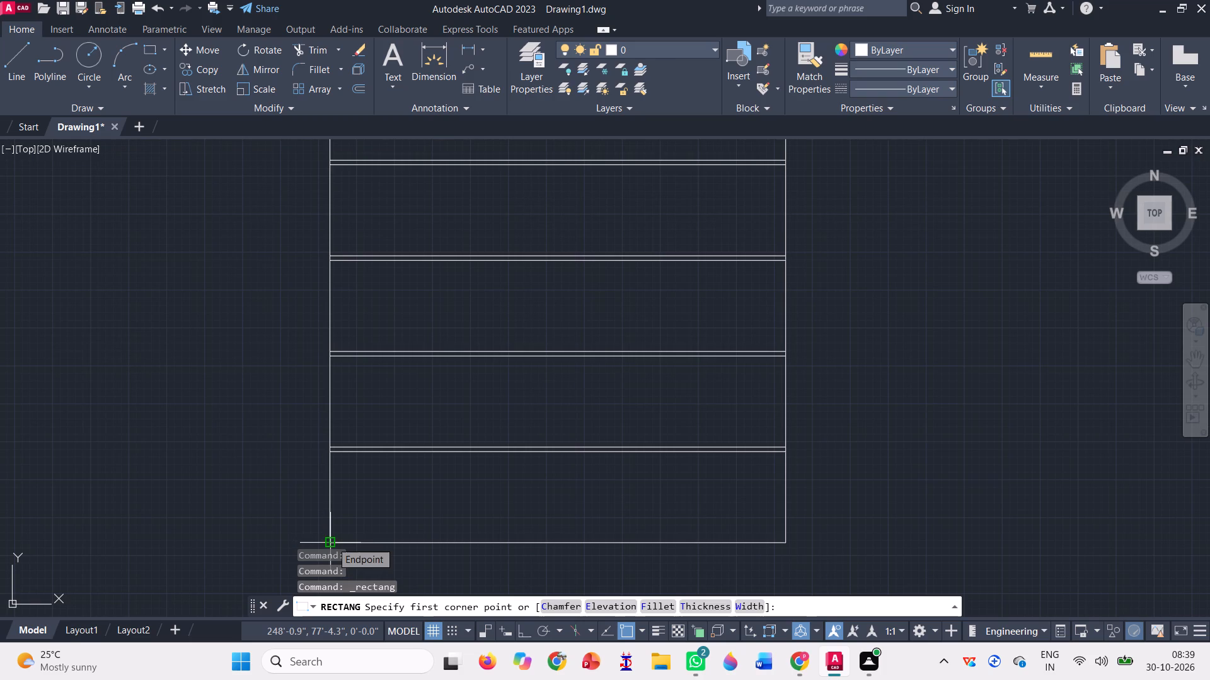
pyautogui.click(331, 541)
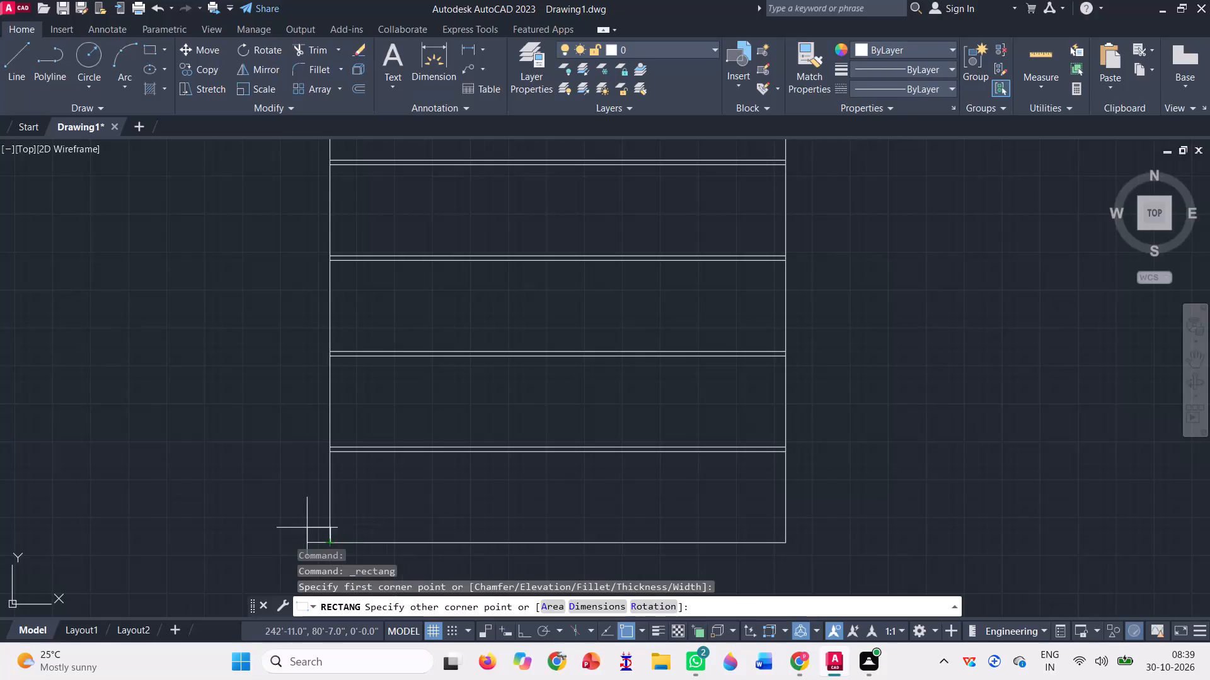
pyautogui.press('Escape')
# Draw a rectangle the full height of the lowest bay, starting slightly inside the outline's left vertical and ending before mid-width.
pyautogui.press('space')
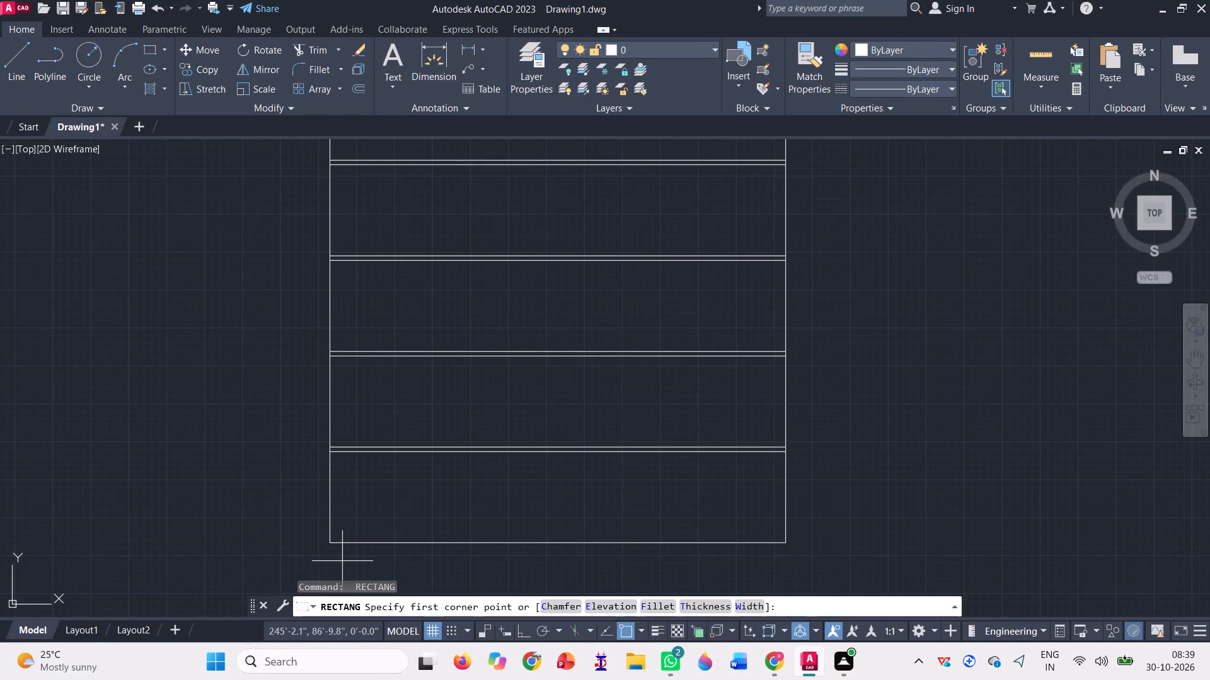
pyautogui.scroll(1, 342, 561)
pyautogui.click(350, 530)
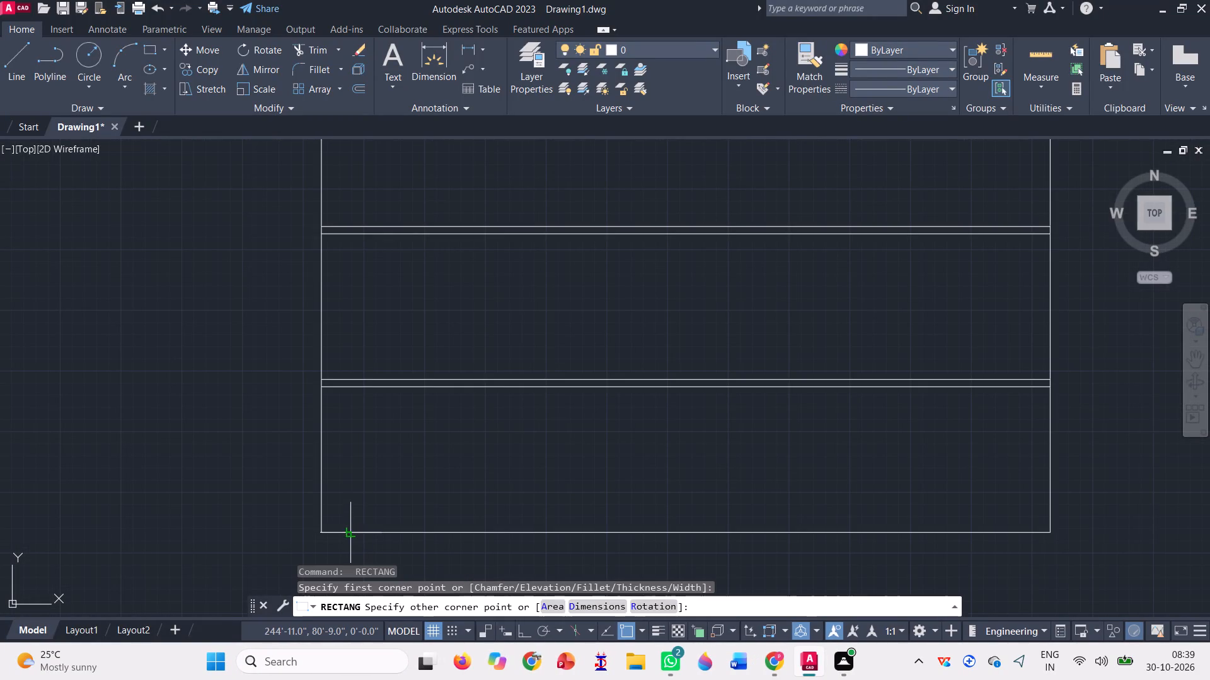
pyautogui.click(554, 387)
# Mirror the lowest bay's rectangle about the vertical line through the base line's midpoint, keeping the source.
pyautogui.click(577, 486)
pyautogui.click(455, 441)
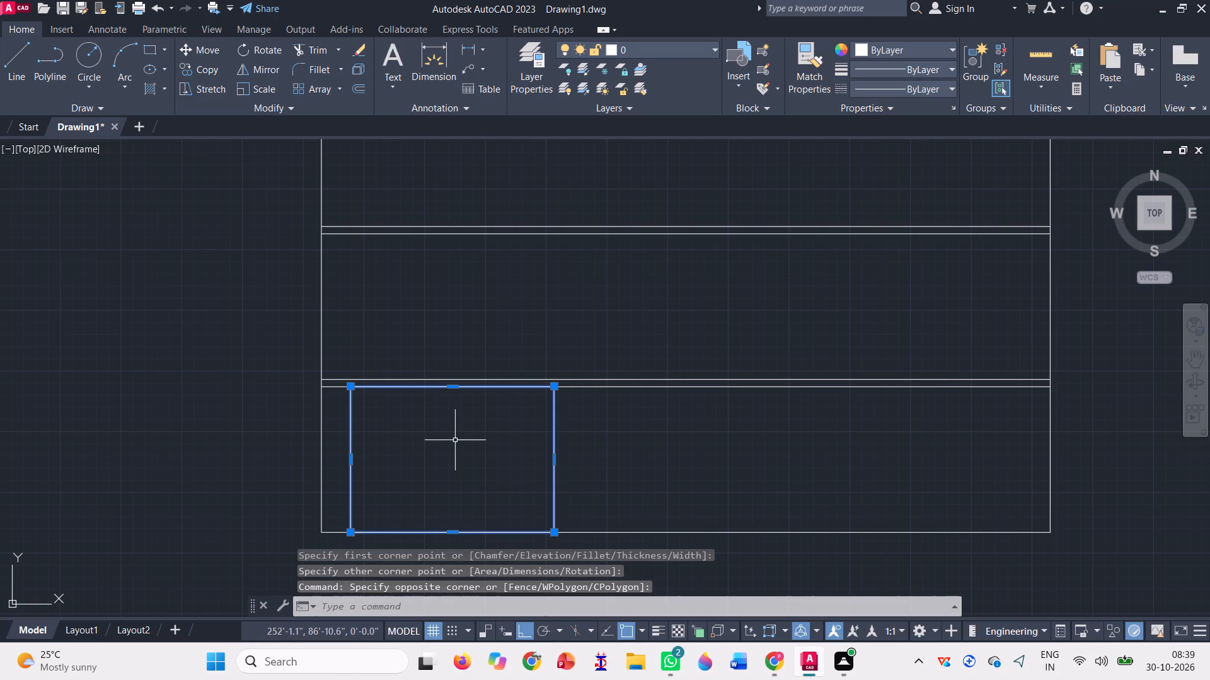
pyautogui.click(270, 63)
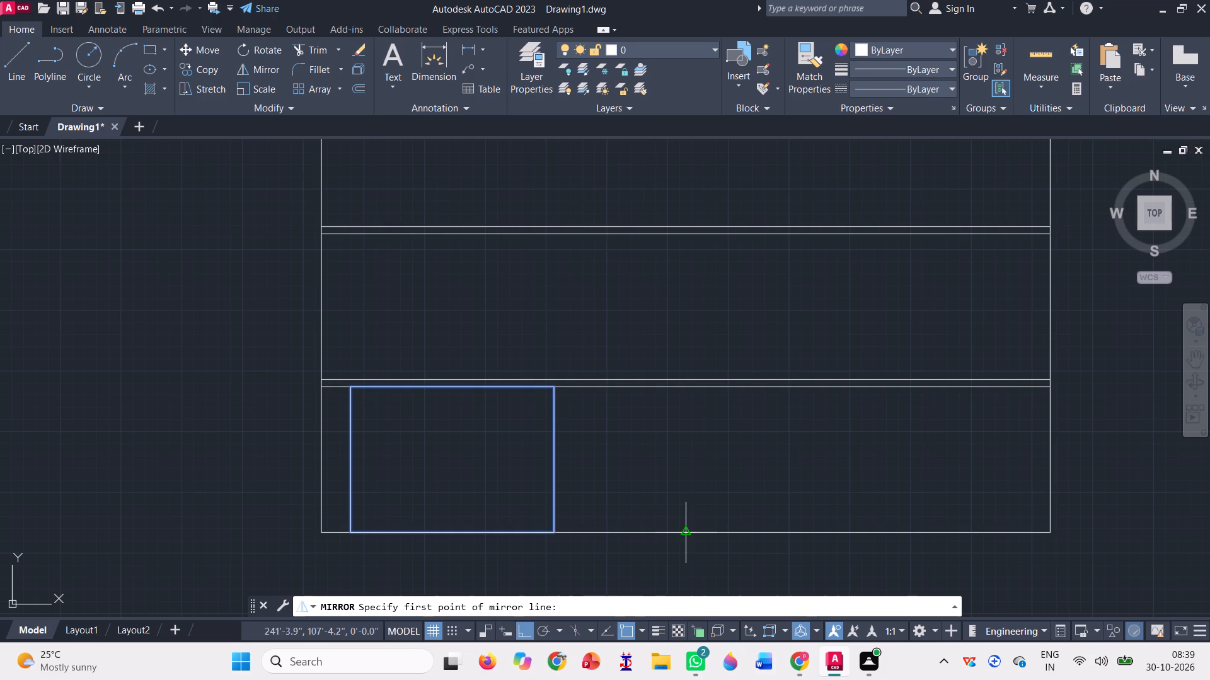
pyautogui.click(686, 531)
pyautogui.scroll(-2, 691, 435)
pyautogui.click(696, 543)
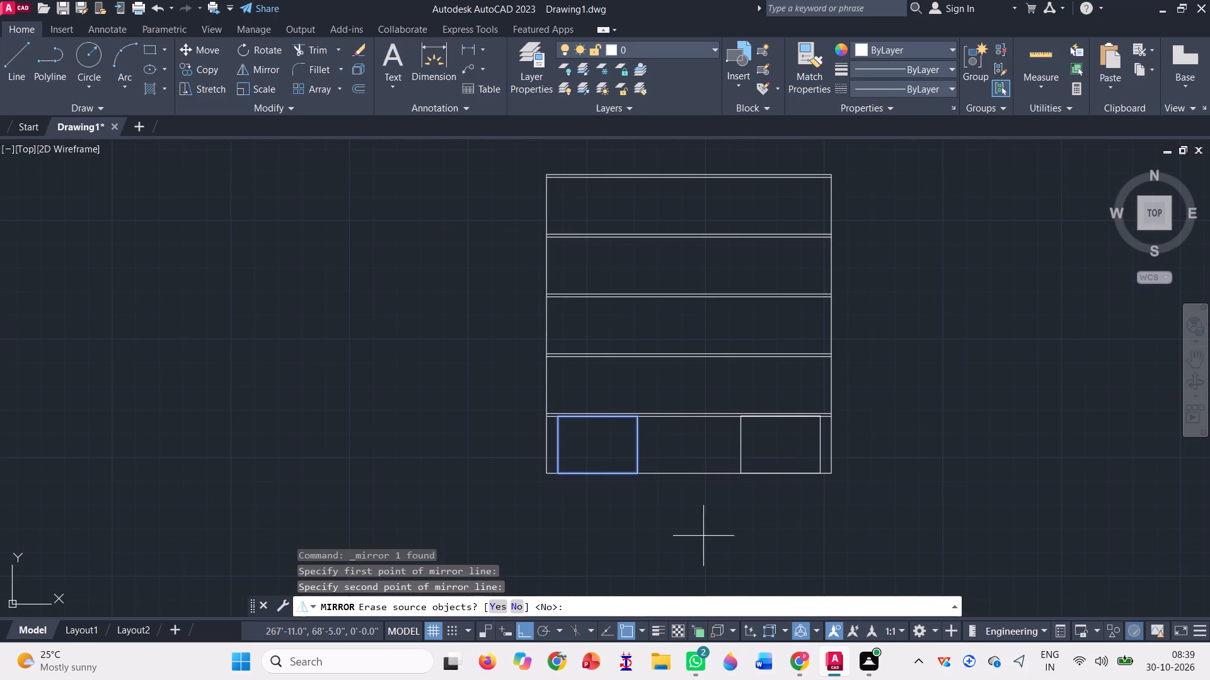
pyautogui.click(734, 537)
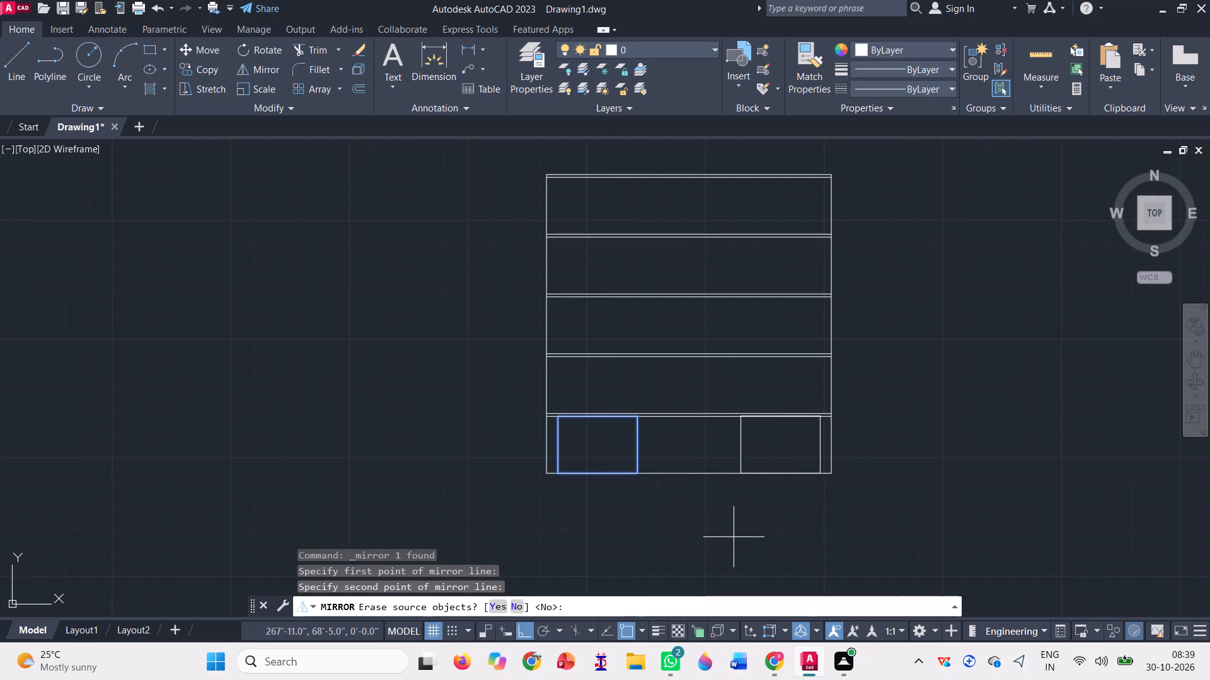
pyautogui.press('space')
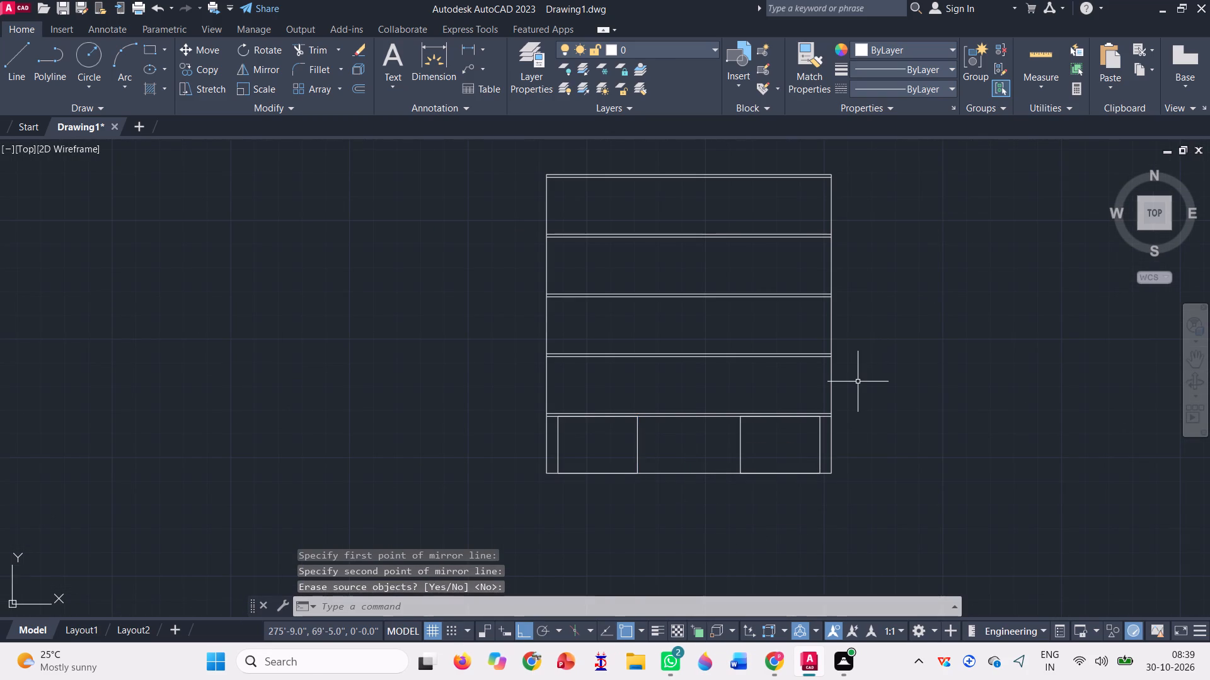
# Draw a narrower full-height rectangle in the lowest bay, a small gap to the right of the first rectangle.
pyautogui.scroll(1, 856, 383)
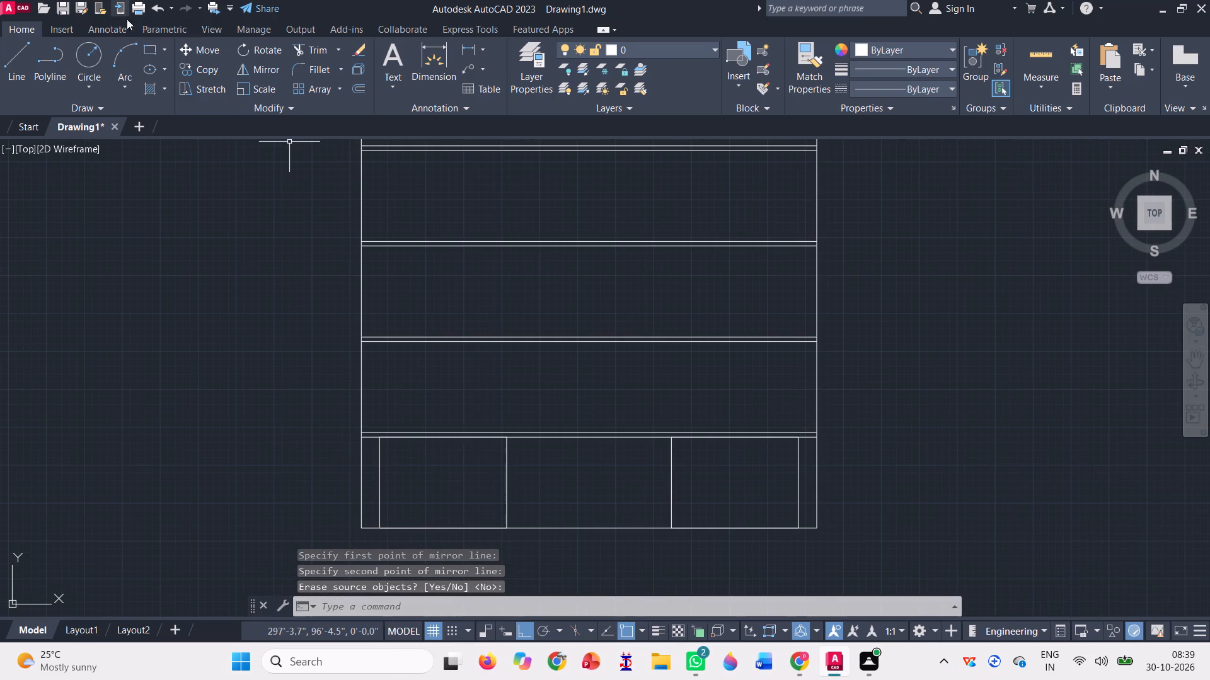
pyautogui.click(147, 52)
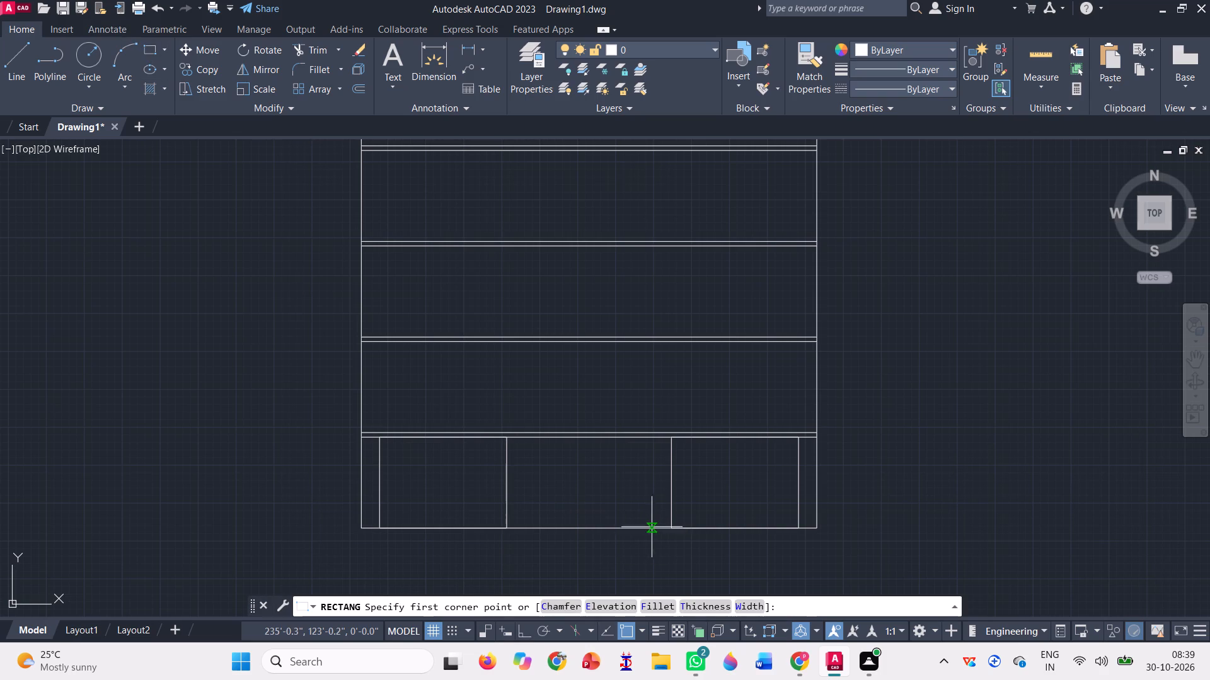
pyautogui.click(522, 438)
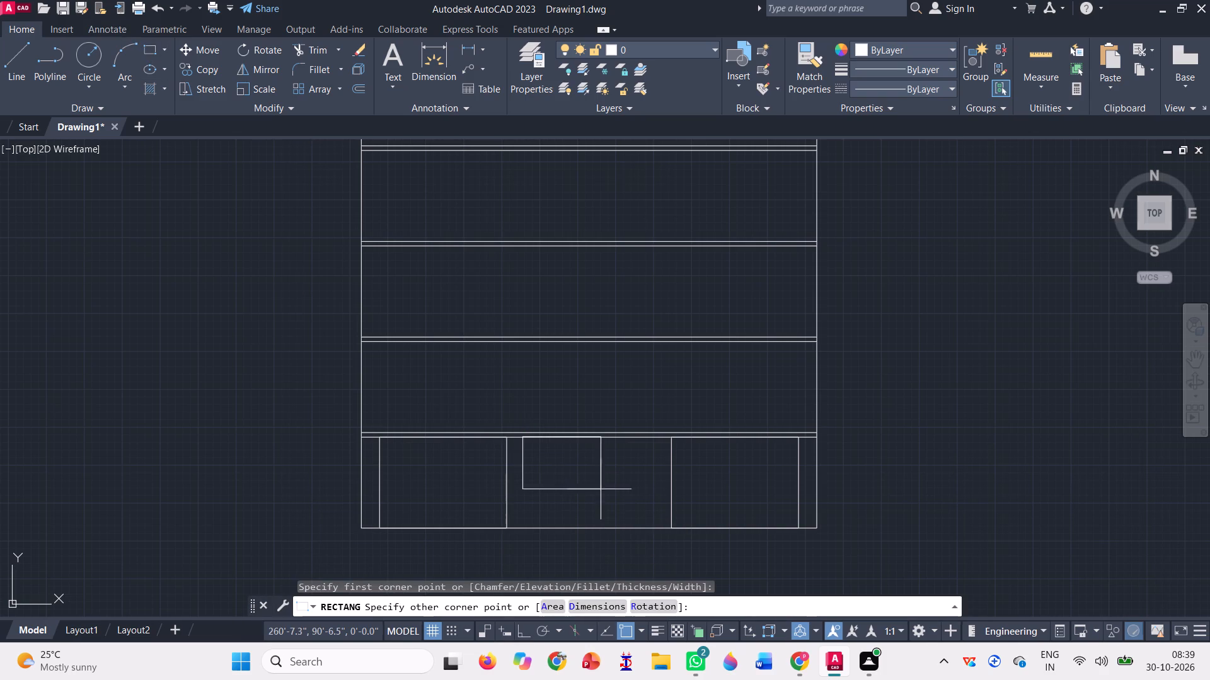
pyautogui.click(593, 532)
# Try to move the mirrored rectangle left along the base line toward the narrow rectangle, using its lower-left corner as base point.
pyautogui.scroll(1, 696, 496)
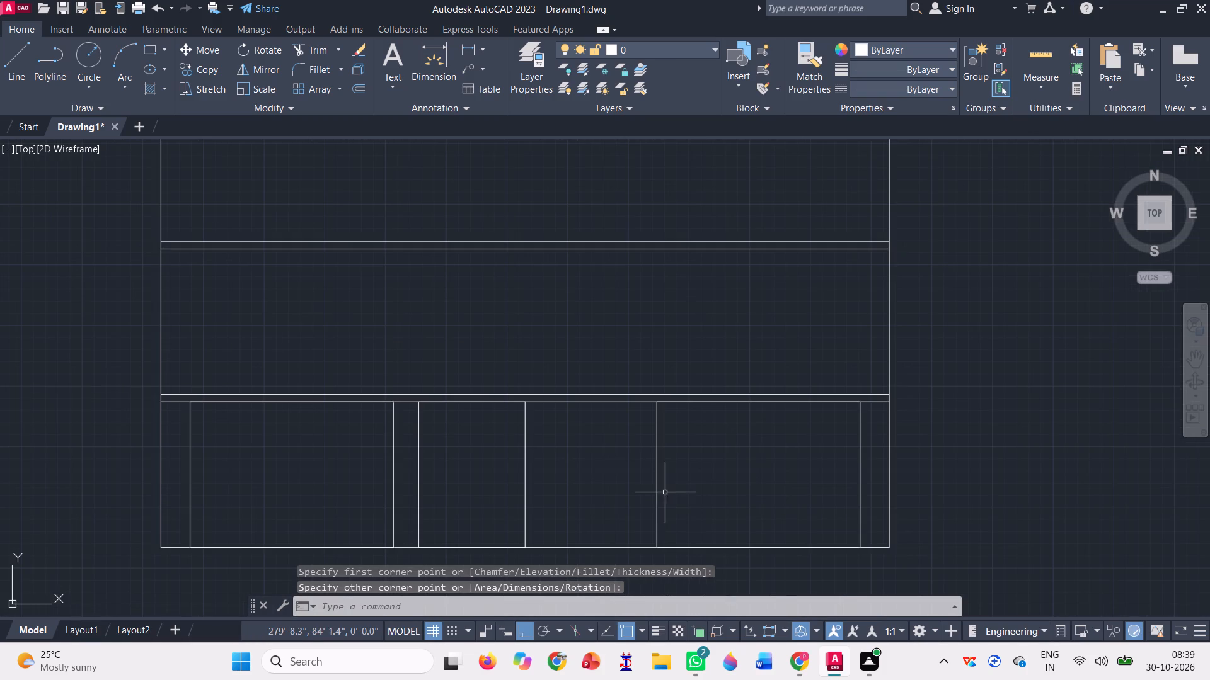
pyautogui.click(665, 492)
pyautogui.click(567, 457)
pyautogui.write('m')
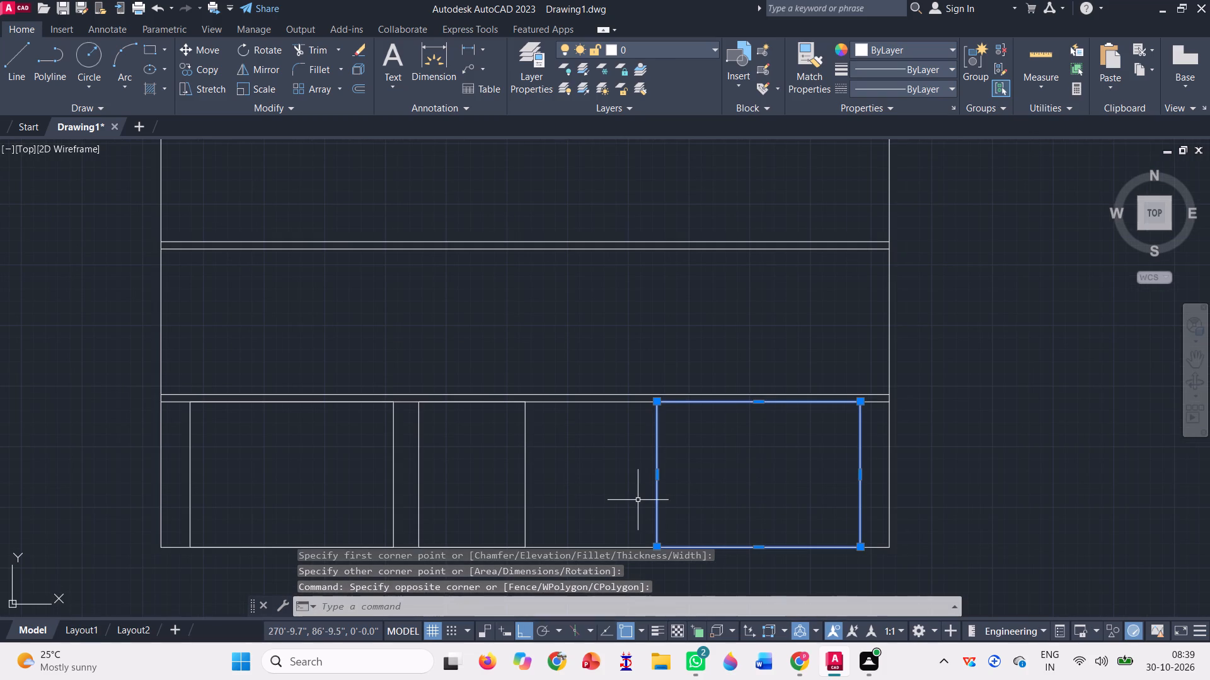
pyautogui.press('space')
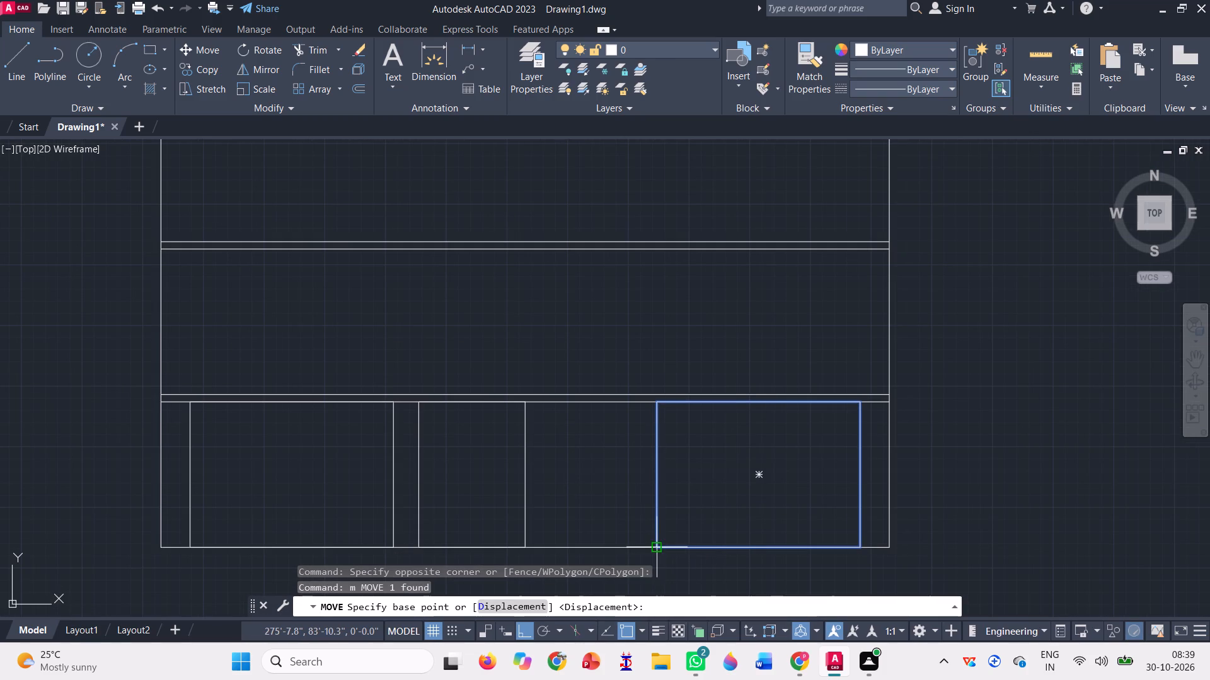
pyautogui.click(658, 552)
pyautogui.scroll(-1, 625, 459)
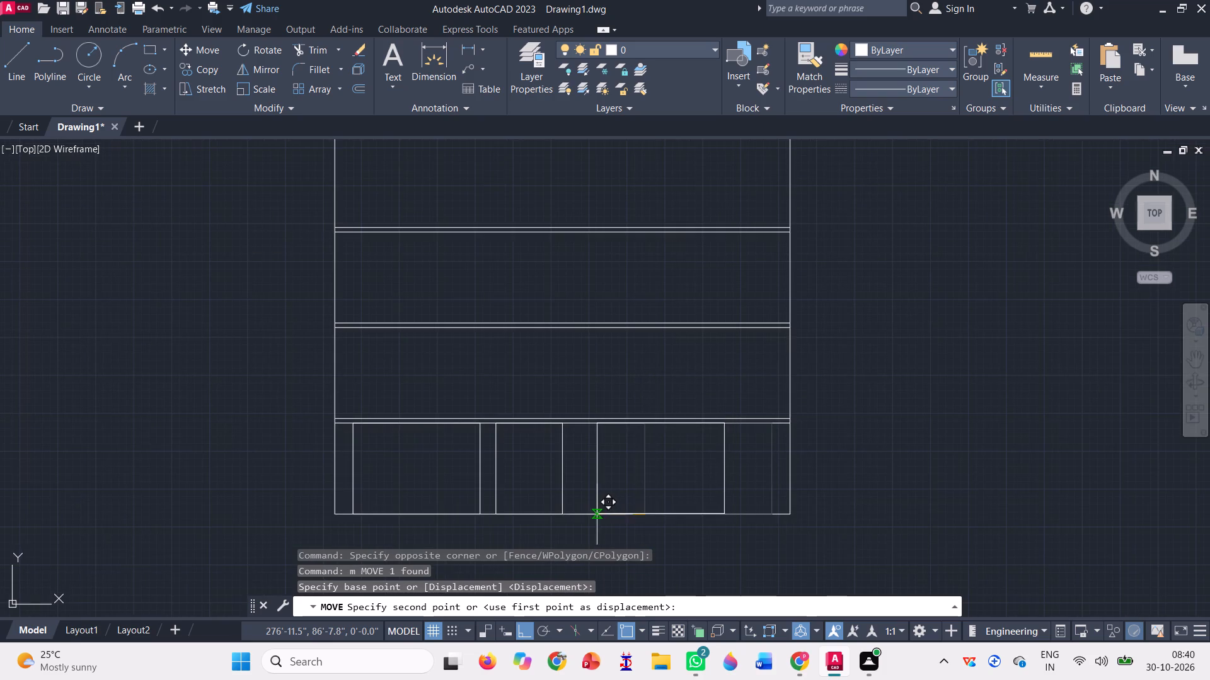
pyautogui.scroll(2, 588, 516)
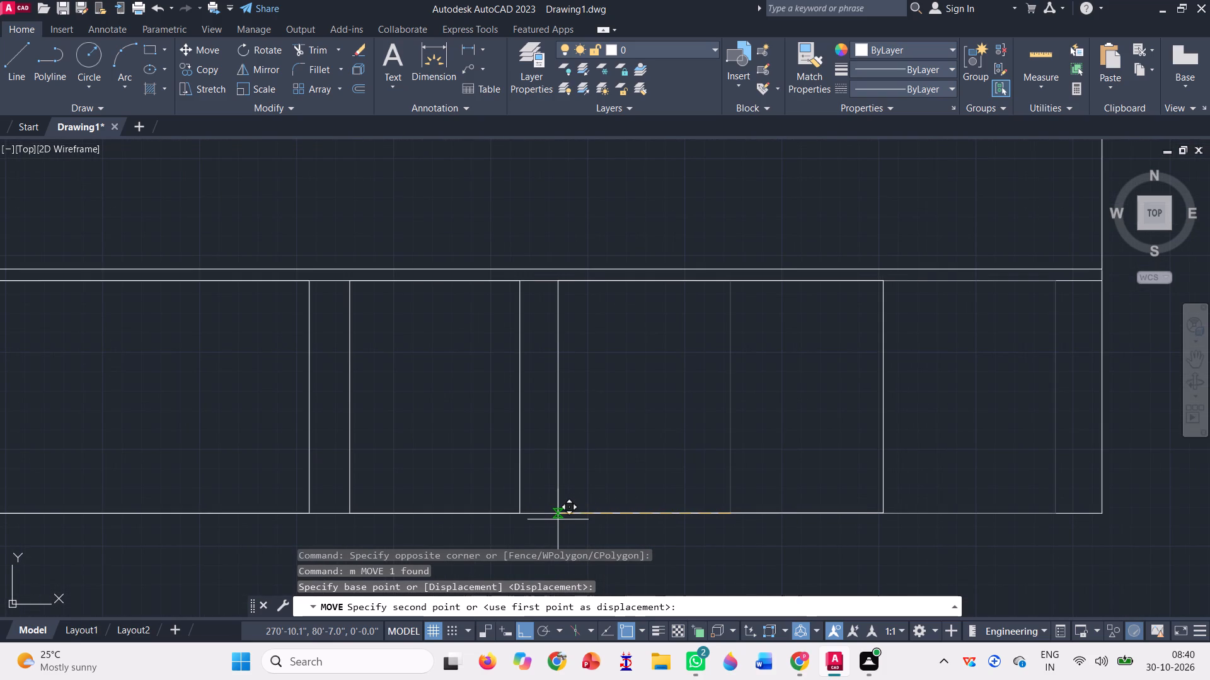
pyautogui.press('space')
# Mirror the wide left rectangle about the narrow rectangle's vertical centreline, keeping the source.
pyautogui.scroll(-1, 647, 461)
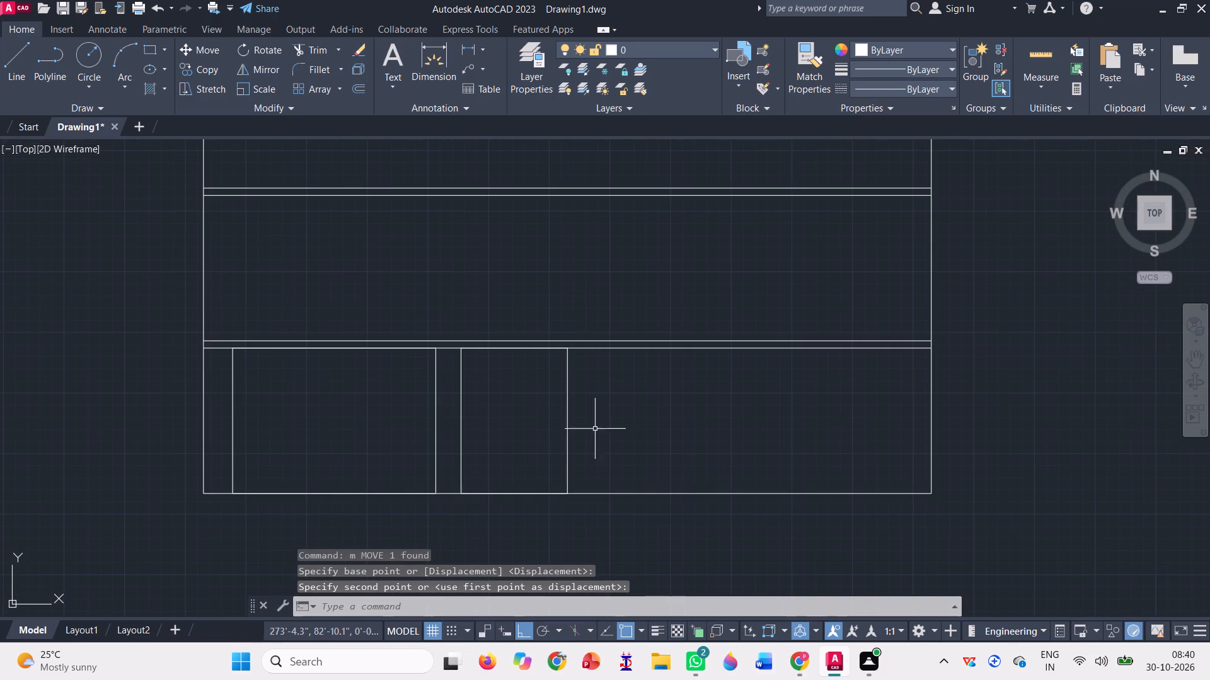
pyautogui.click(251, 66)
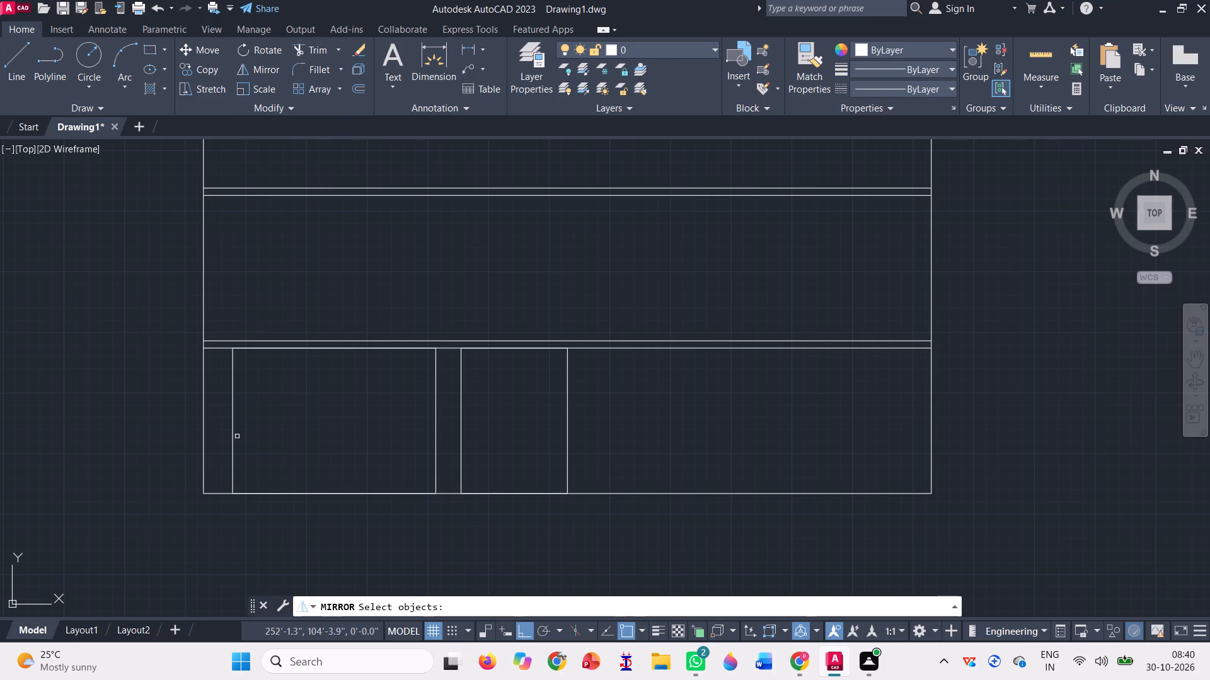
pyautogui.click(233, 434)
pyautogui.press('space')
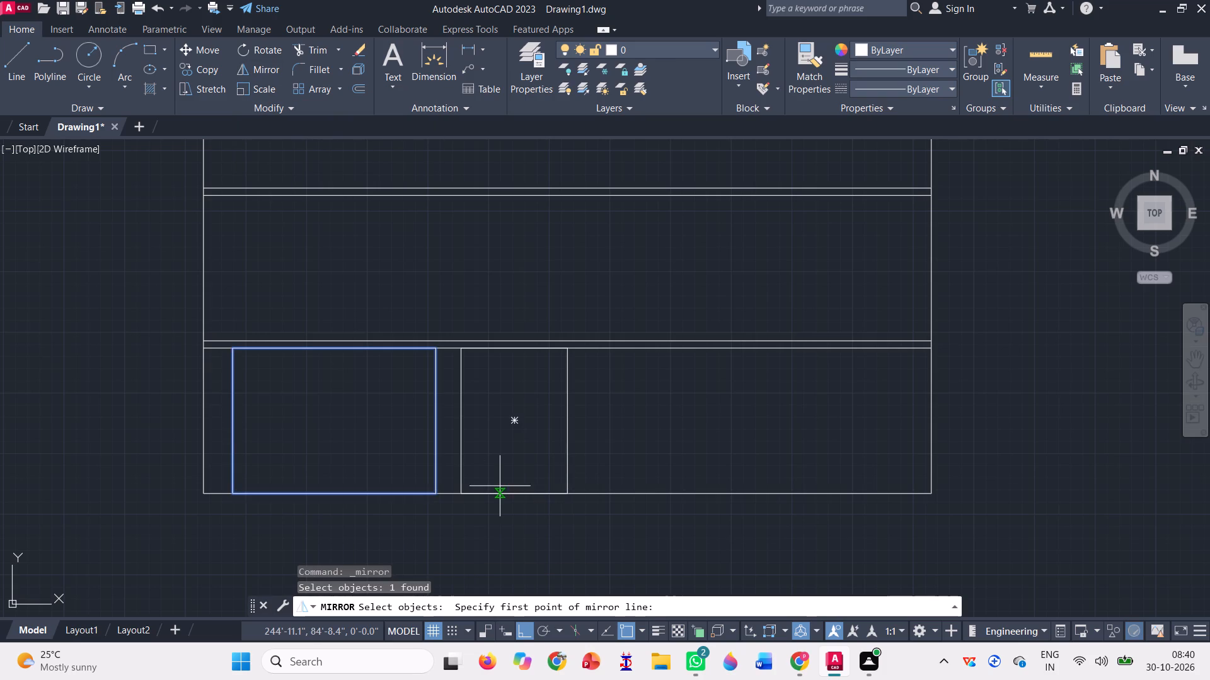
pyautogui.click(515, 493)
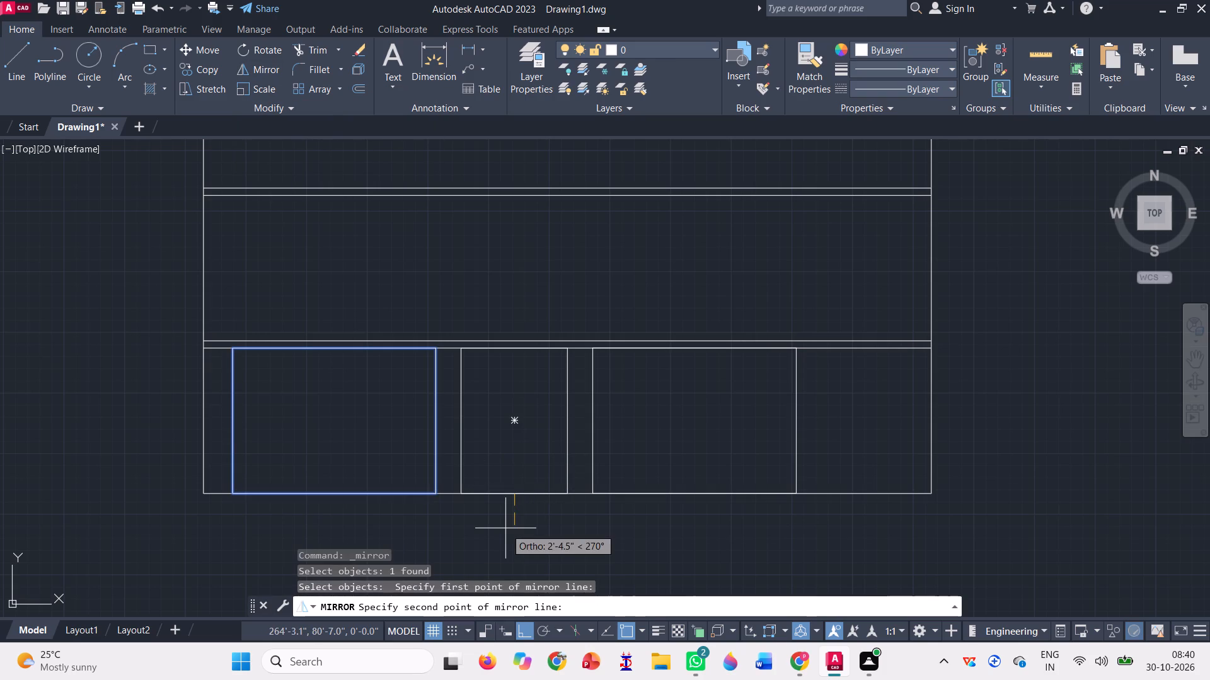
pyautogui.click(505, 527)
pyautogui.click(505, 527)
pyautogui.press('space')
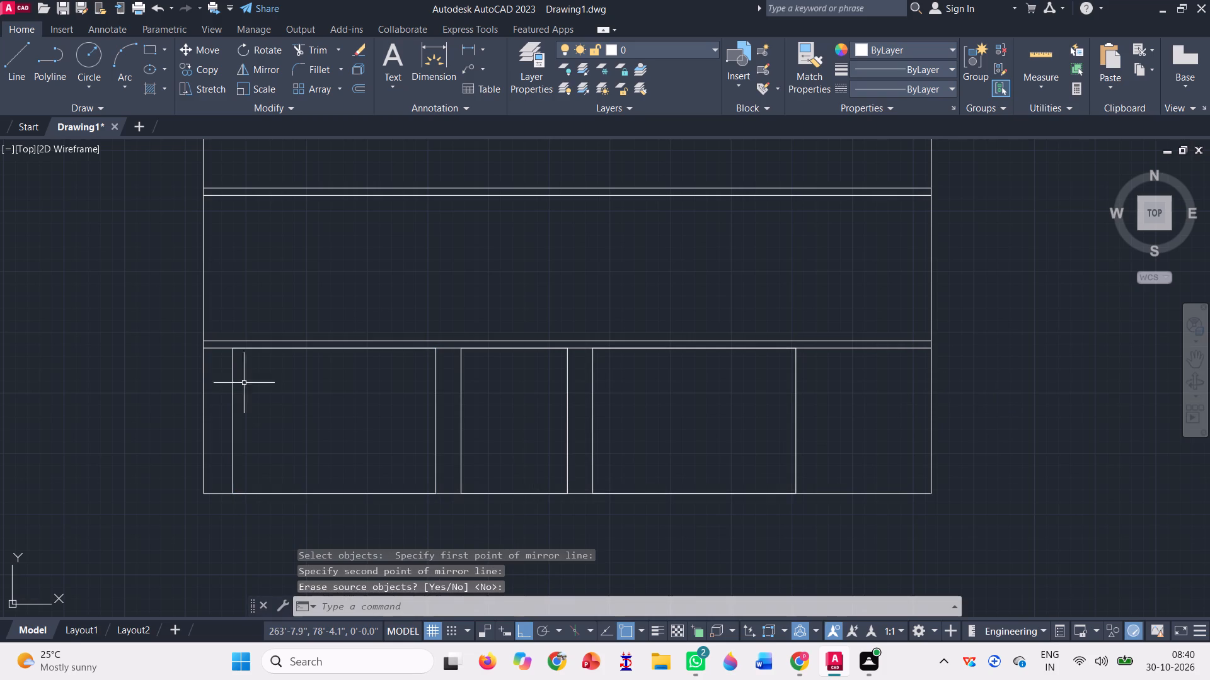
# Mirror the outline's full-height left vertical about the narrow rectangle's vertical centreline, keeping the source.
pyautogui.click(216, 389)
pyautogui.click(174, 385)
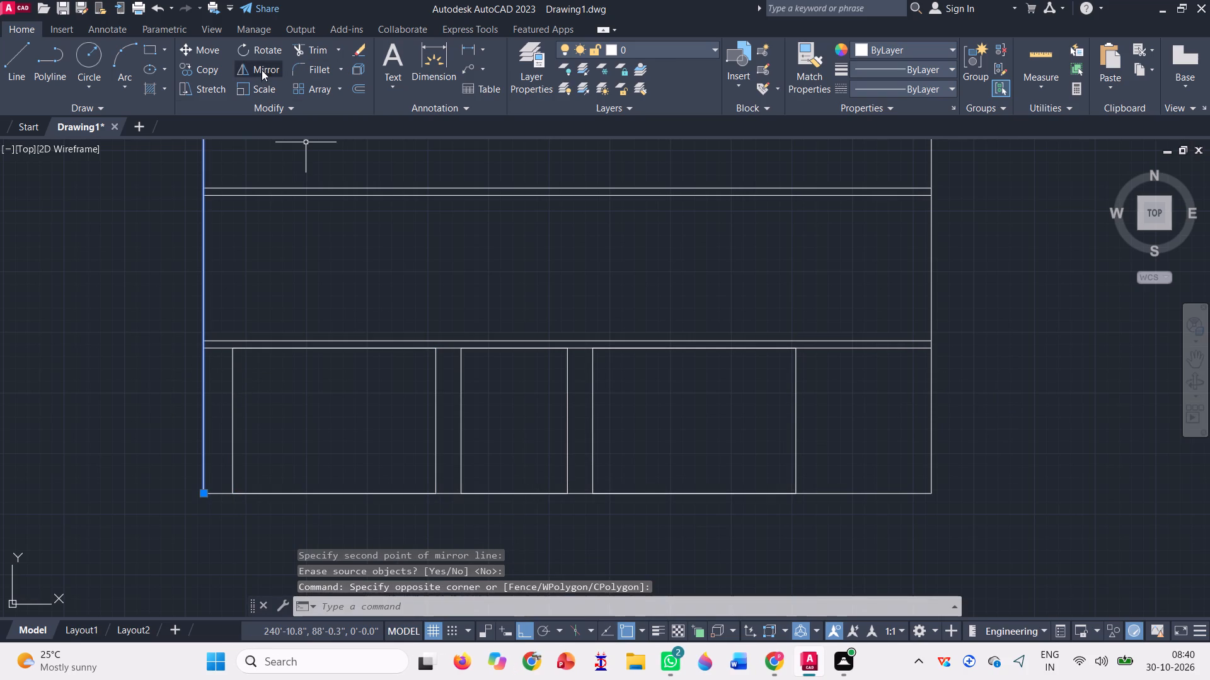
pyautogui.click(262, 70)
pyautogui.click(516, 491)
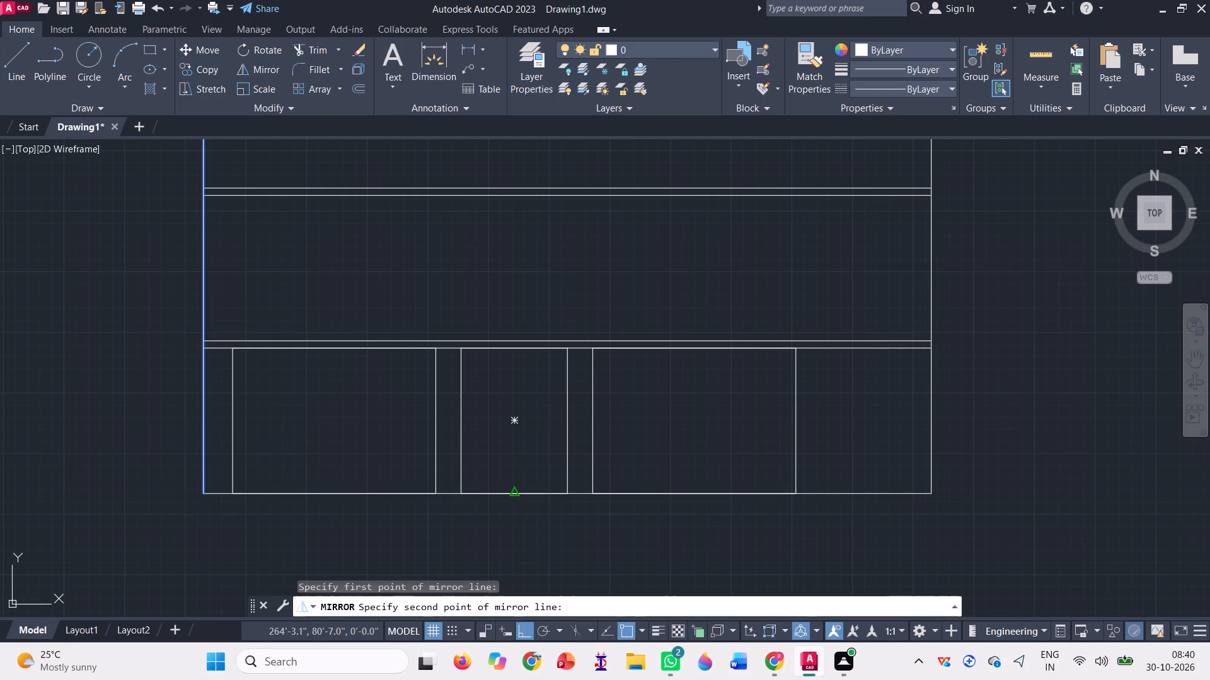
pyautogui.click(511, 530)
pyautogui.click(511, 530)
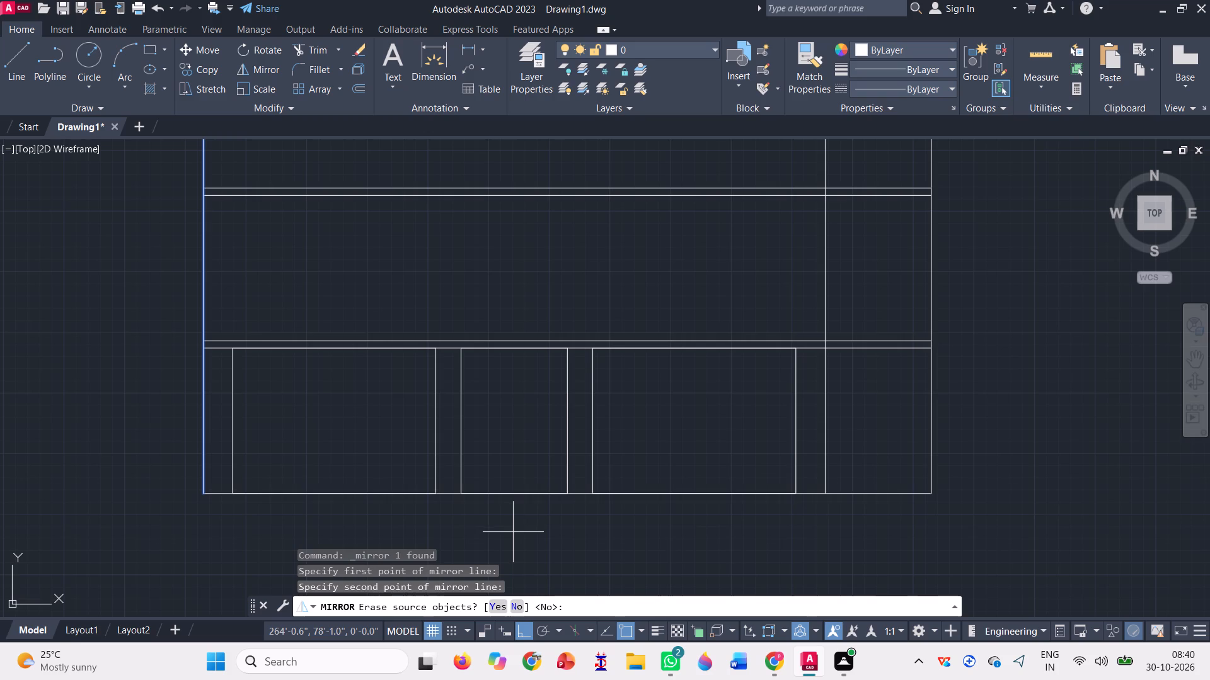
pyautogui.press('space')
# Trim all horizontal lines extending past the mirrored vertical and remove the old right vertical.
pyautogui.scroll(-2, 500, 538)
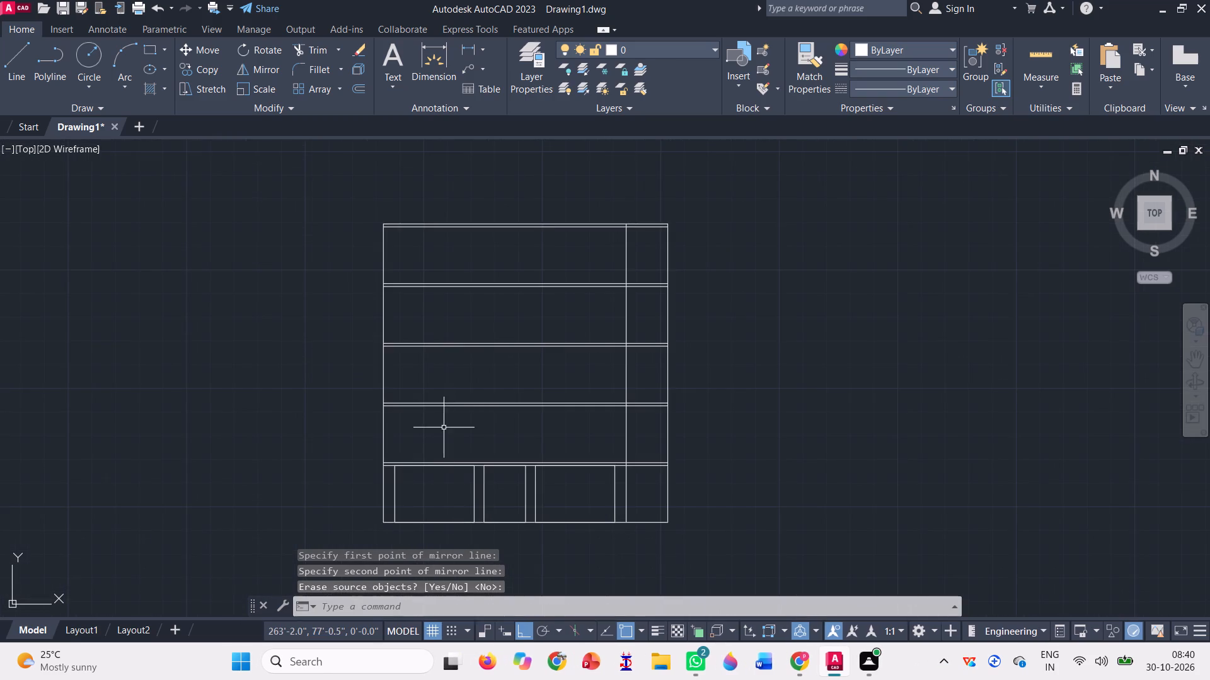
pyautogui.click(297, 43)
pyautogui.click(643, 205)
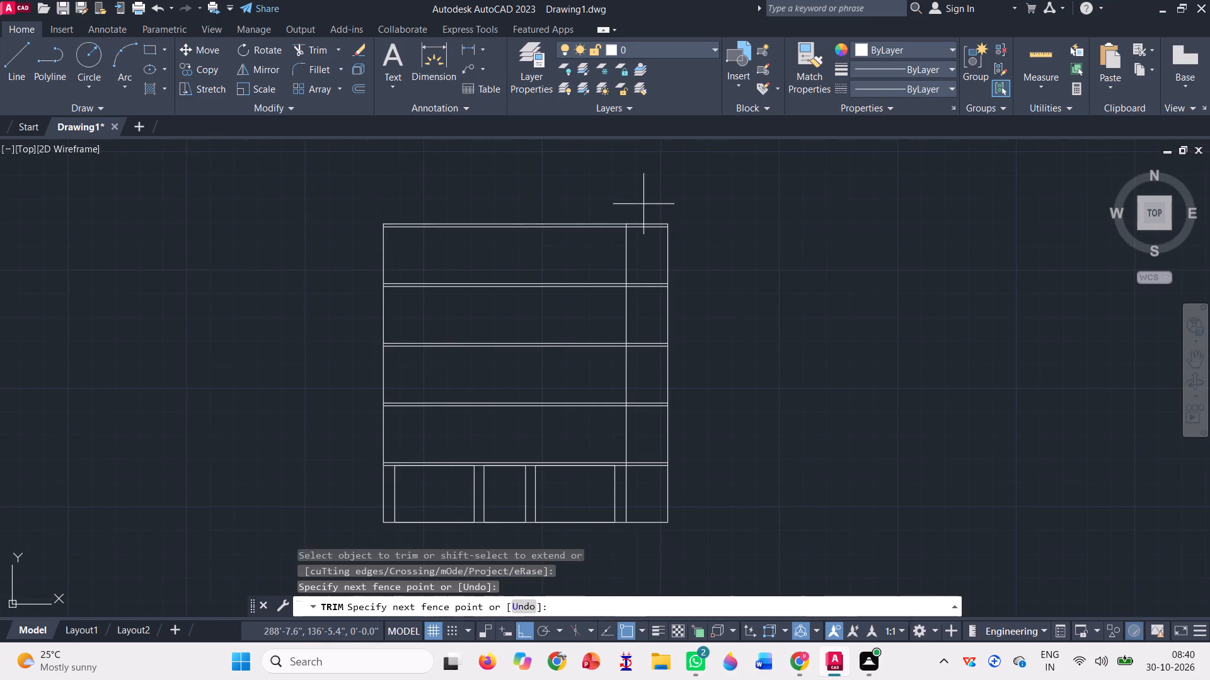
pyautogui.click(648, 548)
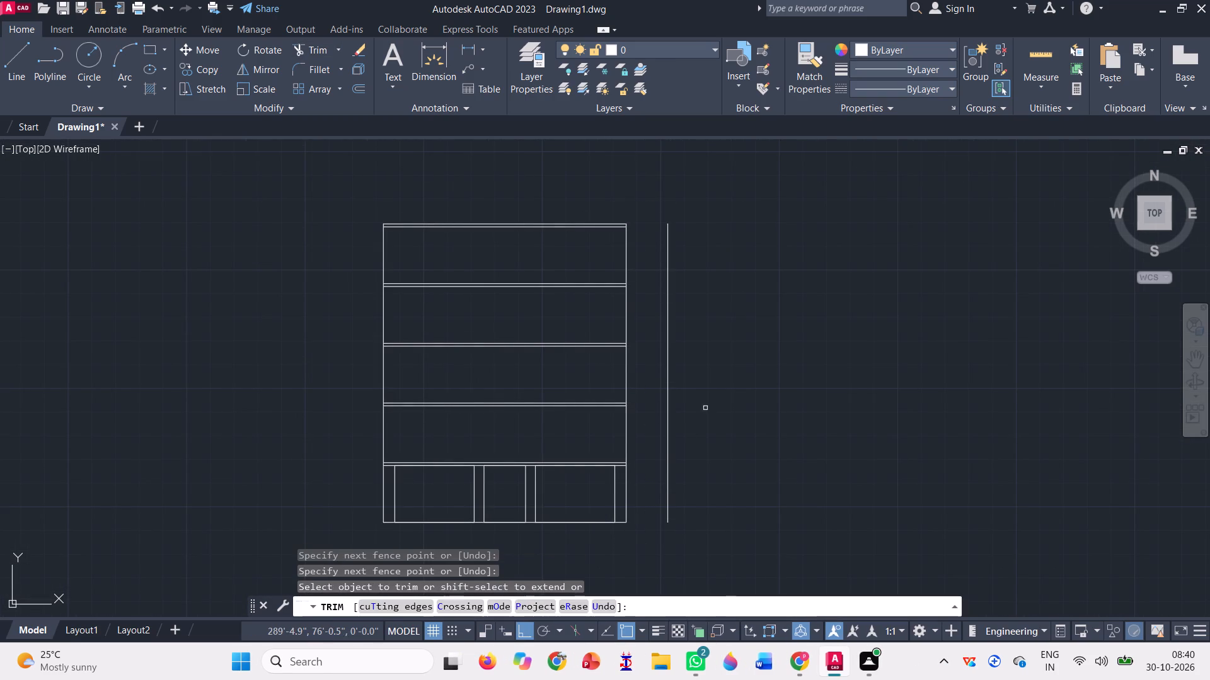
pyautogui.click(669, 395)
pyautogui.press('Escape')
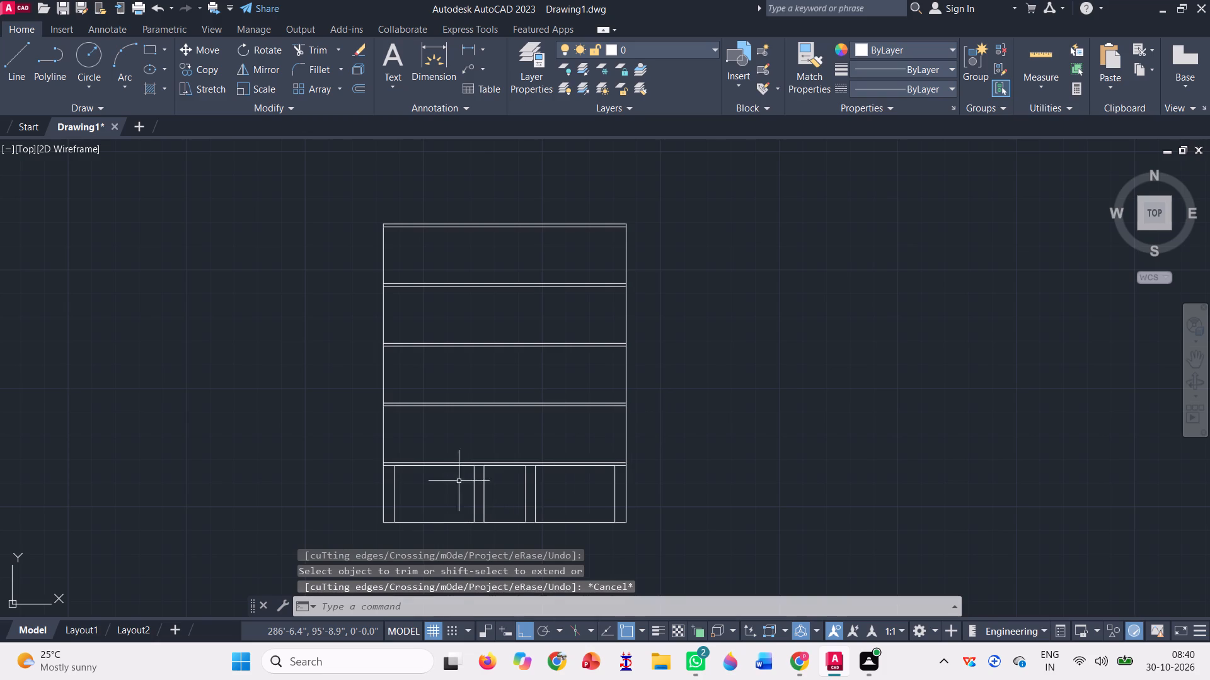
# Draw a vertical line from the base line between the left wide and narrow rectangles to just above the outline's top edge.
pyautogui.scroll(-1, 481, 407)
pyautogui.scroll(1, 455, 509)
pyautogui.scroll(1, 487, 441)
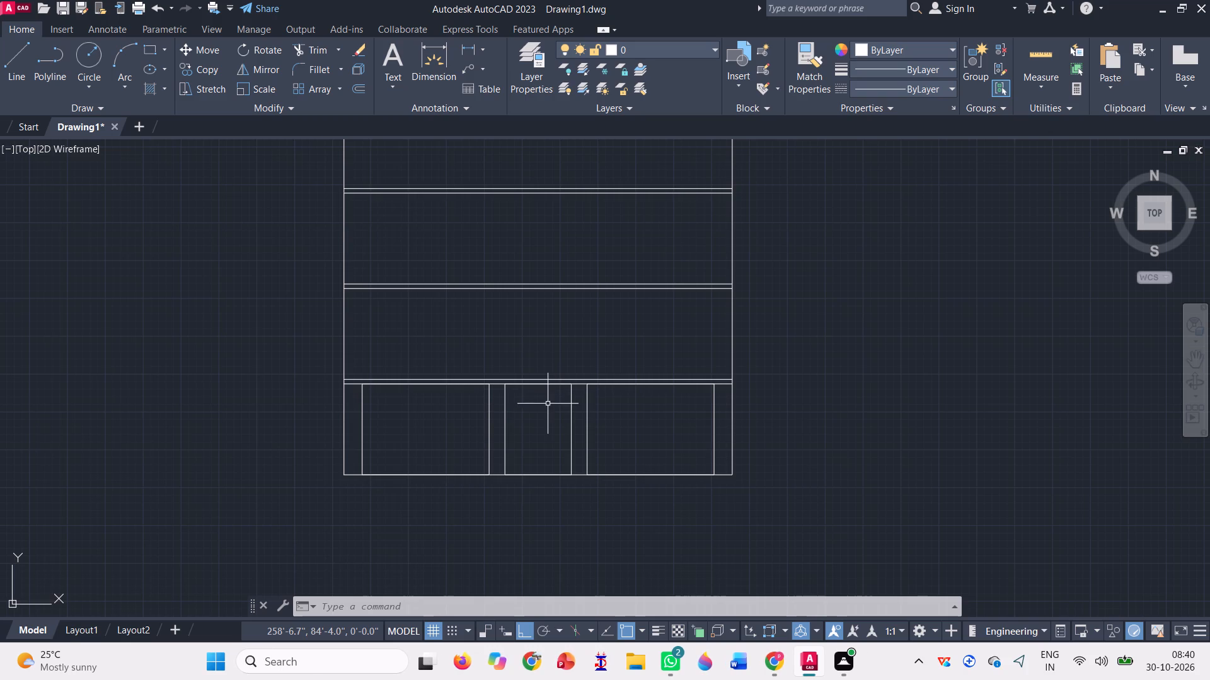
pyautogui.click(11, 72)
pyautogui.scroll(3, 498, 466)
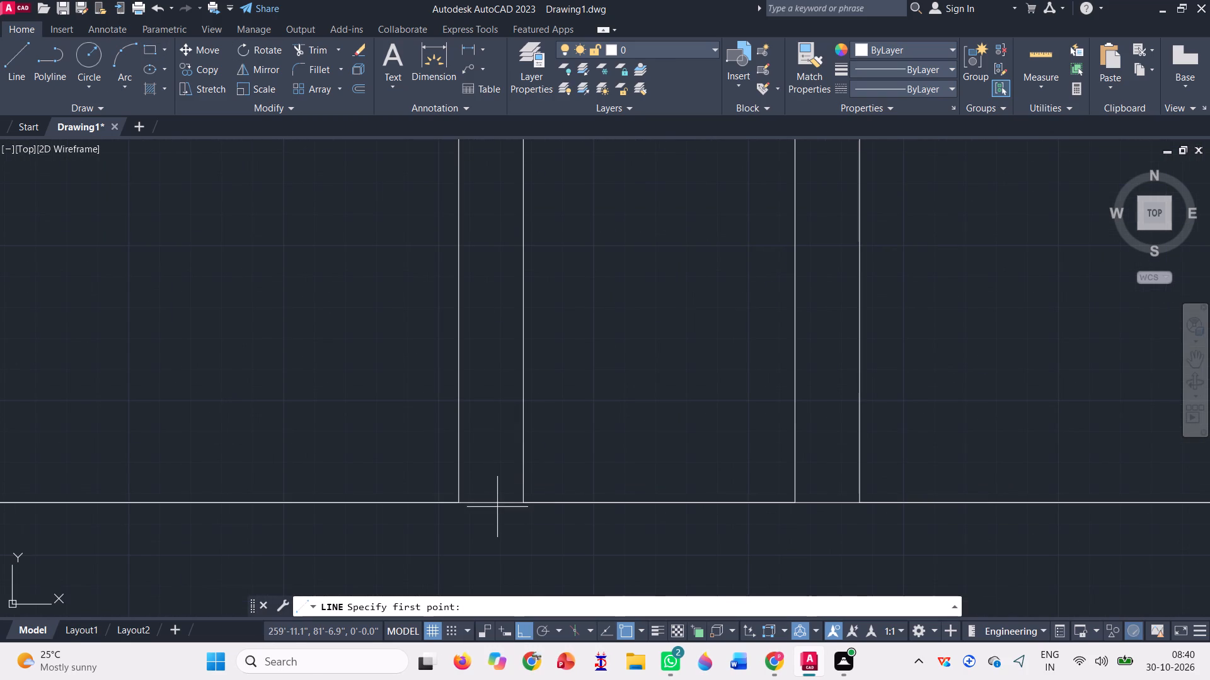
pyautogui.click(498, 502)
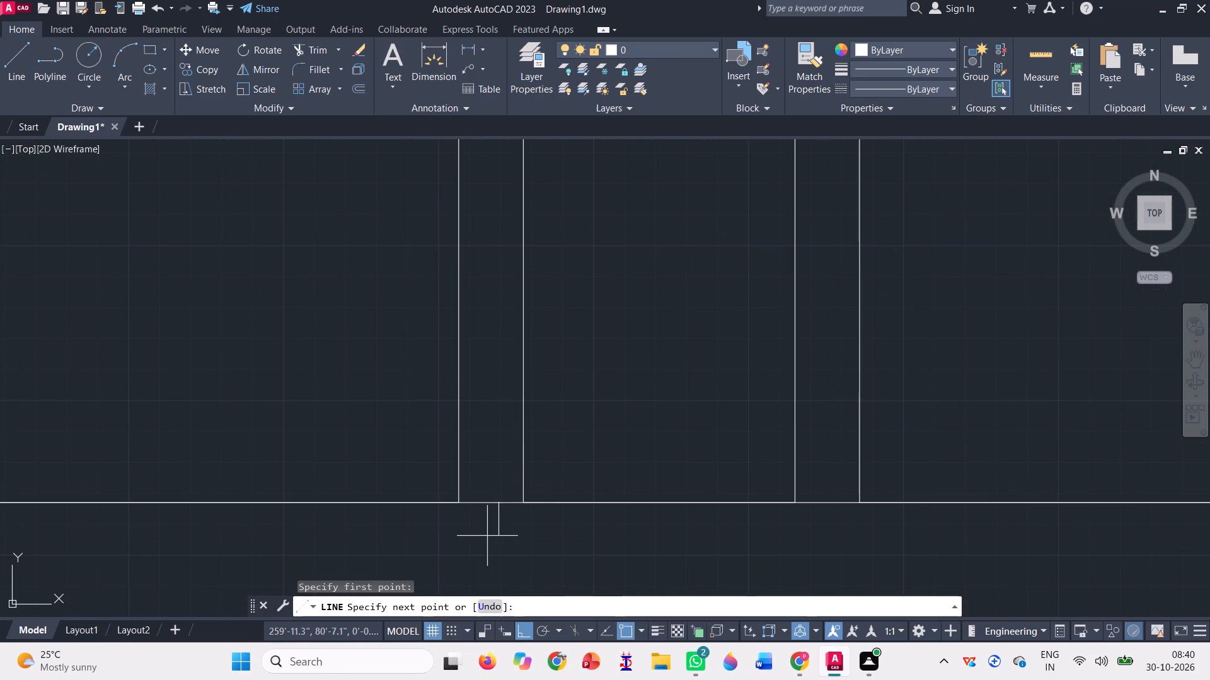
pyautogui.scroll(-4, 476, 532)
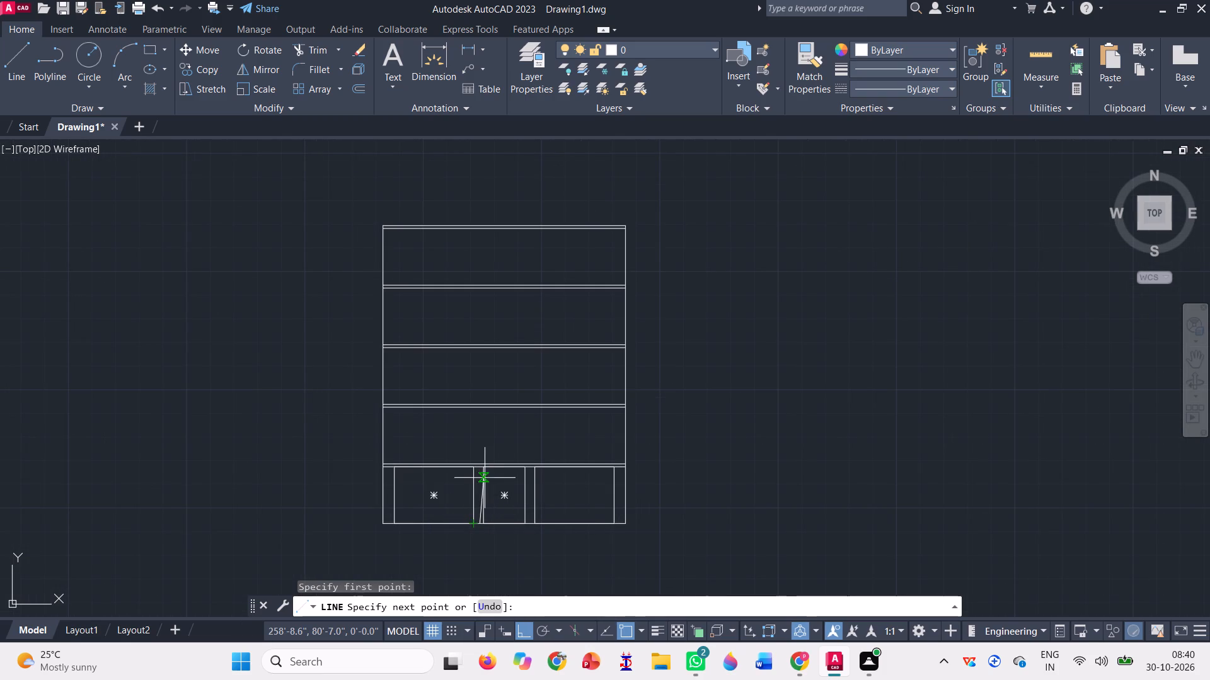
pyautogui.scroll(3, 479, 220)
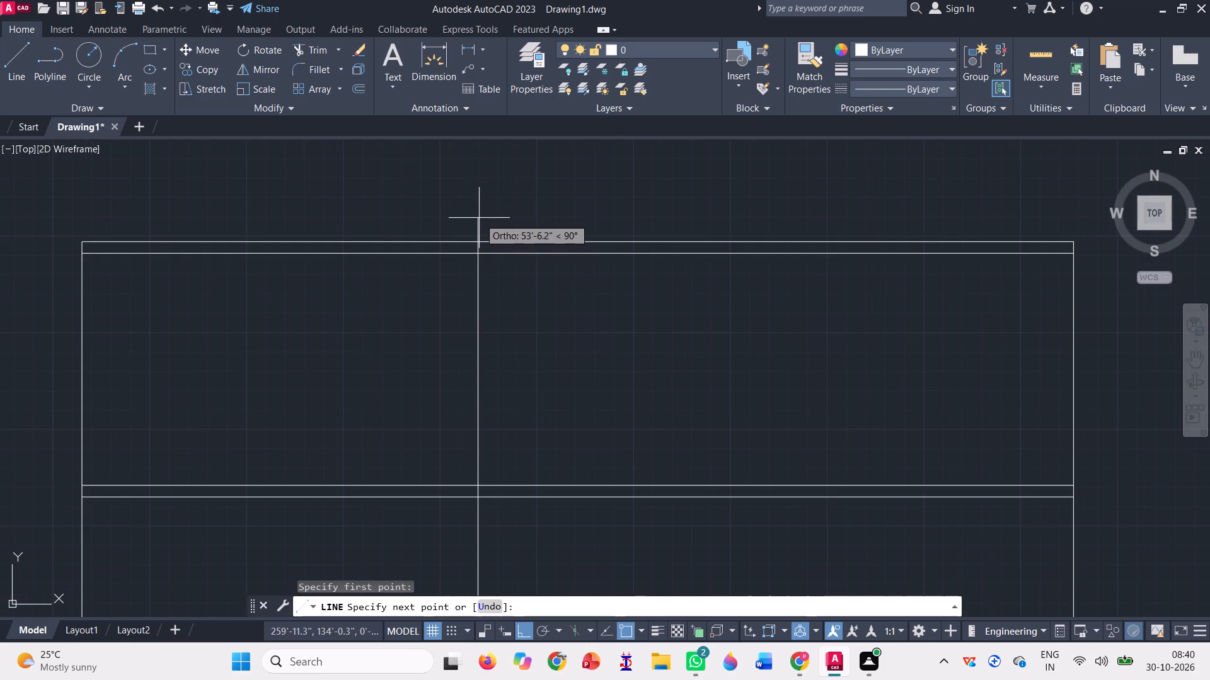
pyautogui.click(480, 191)
pyautogui.scroll(-2, 480, 250)
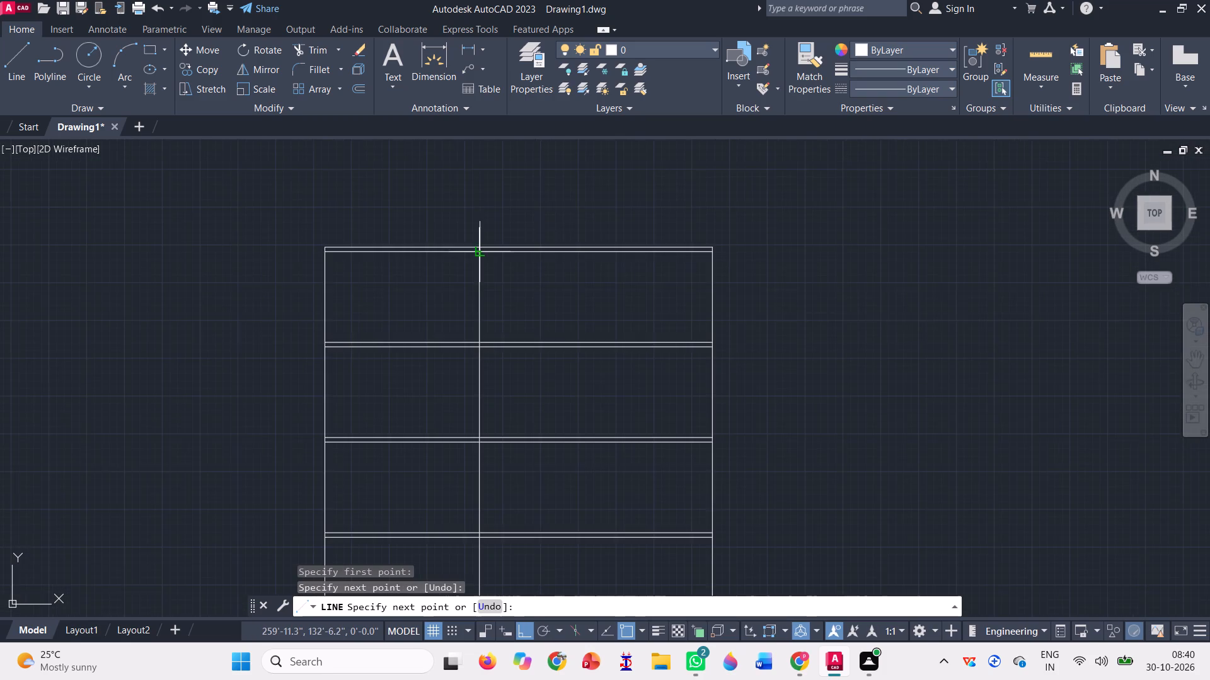
pyautogui.scroll(-2, 450, 191)
pyautogui.press('space')
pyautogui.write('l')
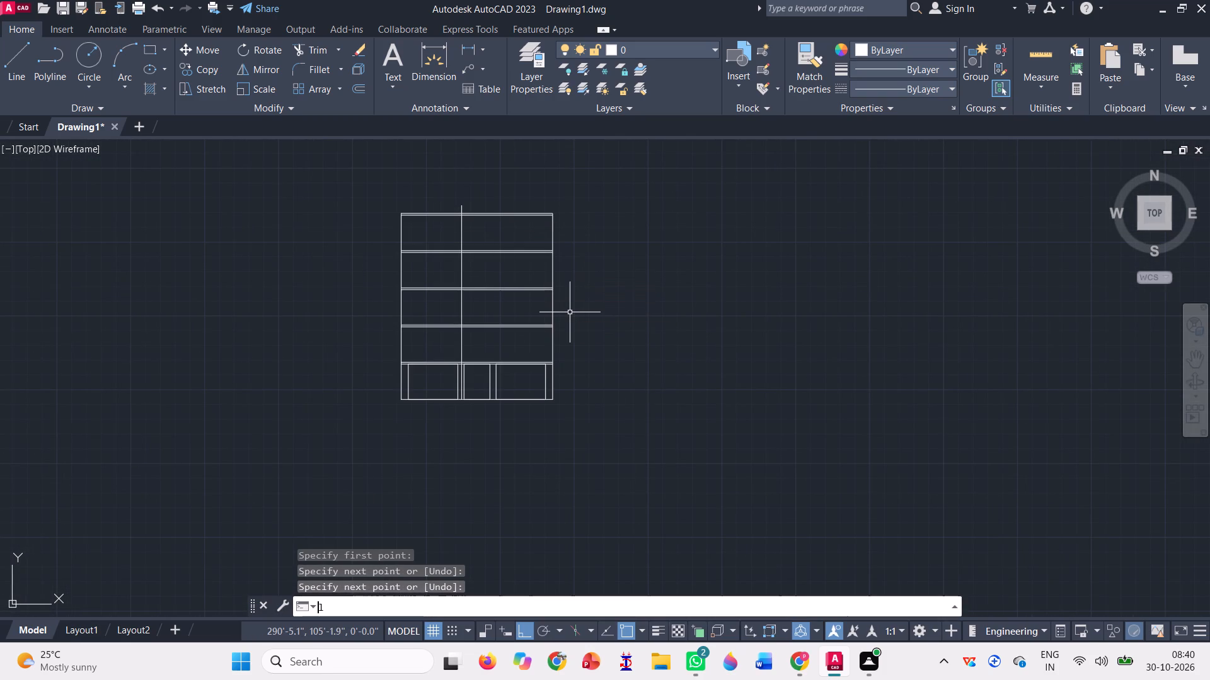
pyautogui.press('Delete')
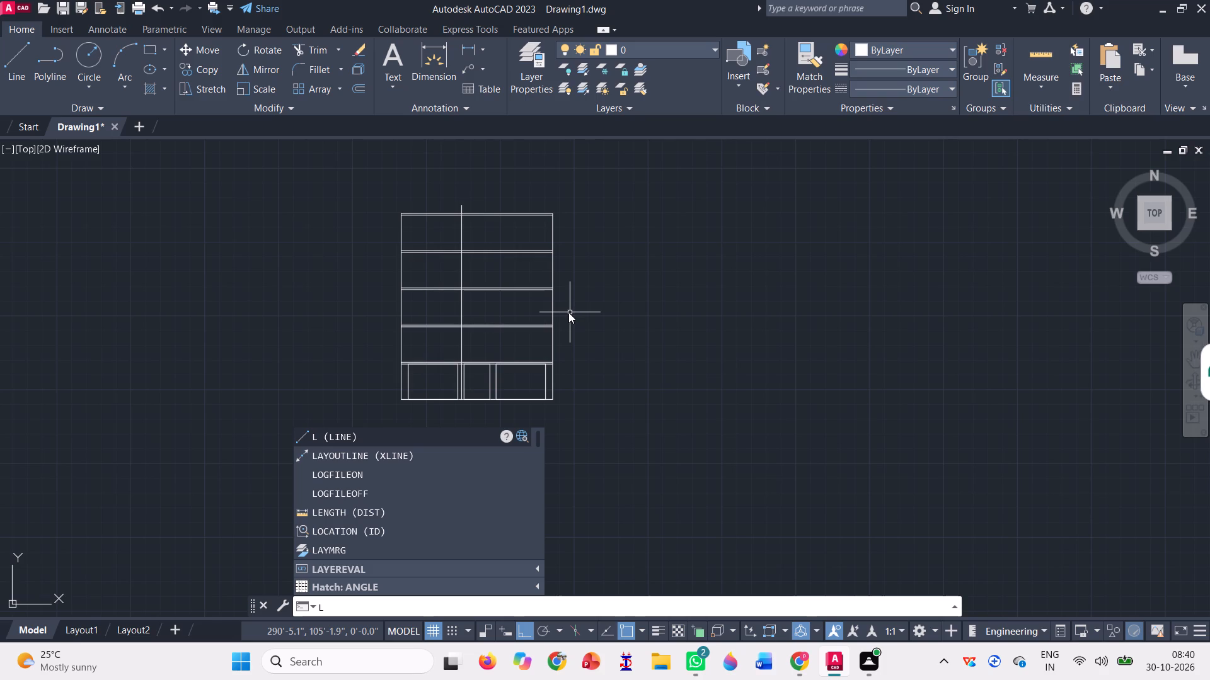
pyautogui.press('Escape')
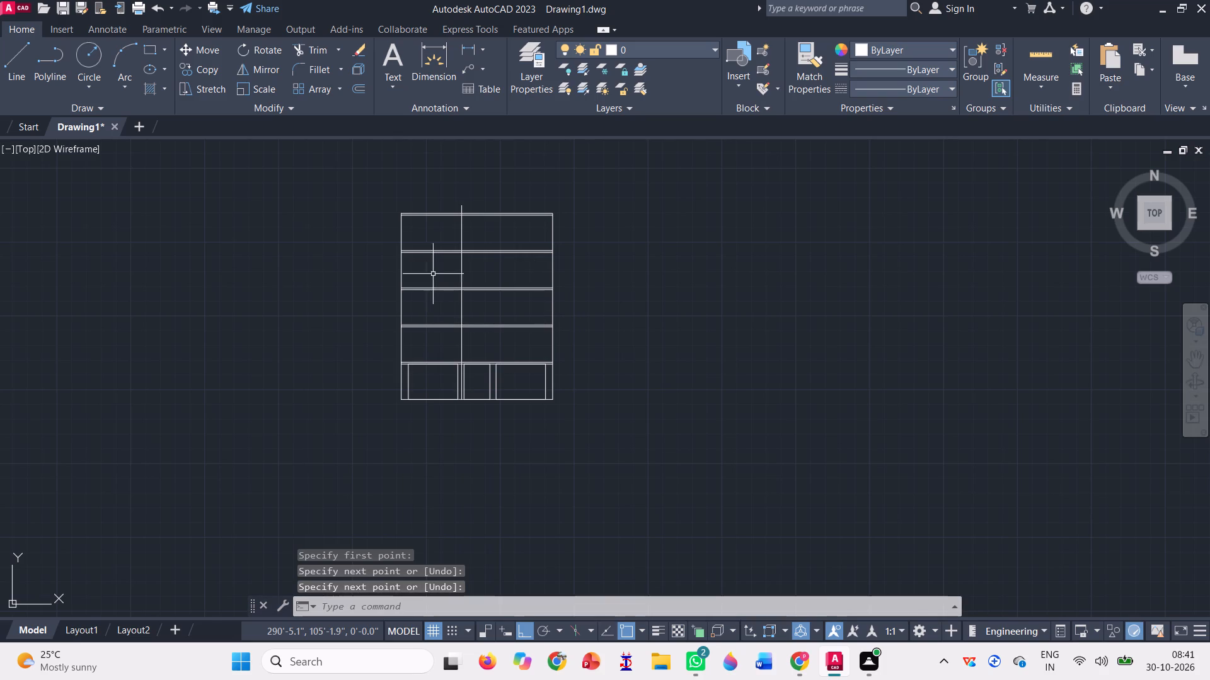
# Mirror the new full-height vertical line about the narrow rectangle's vertical centreline, keeping the source.
pyautogui.scroll(3, 468, 383)
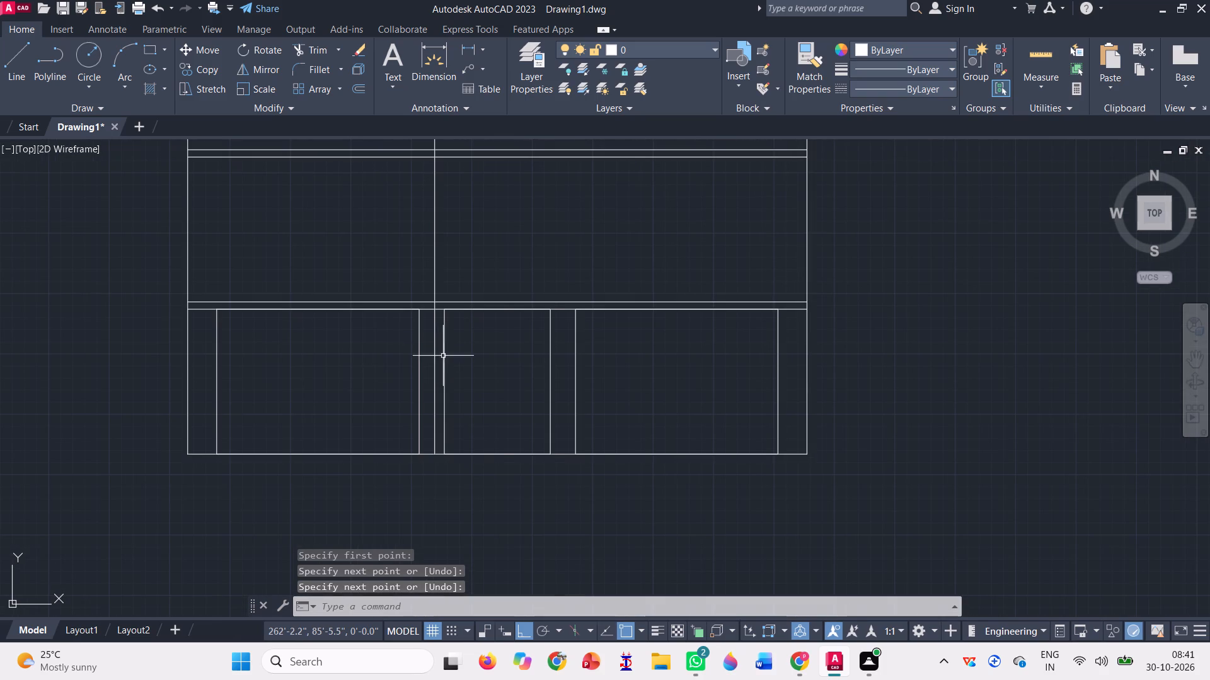
pyautogui.click(443, 355)
pyautogui.press('Escape')
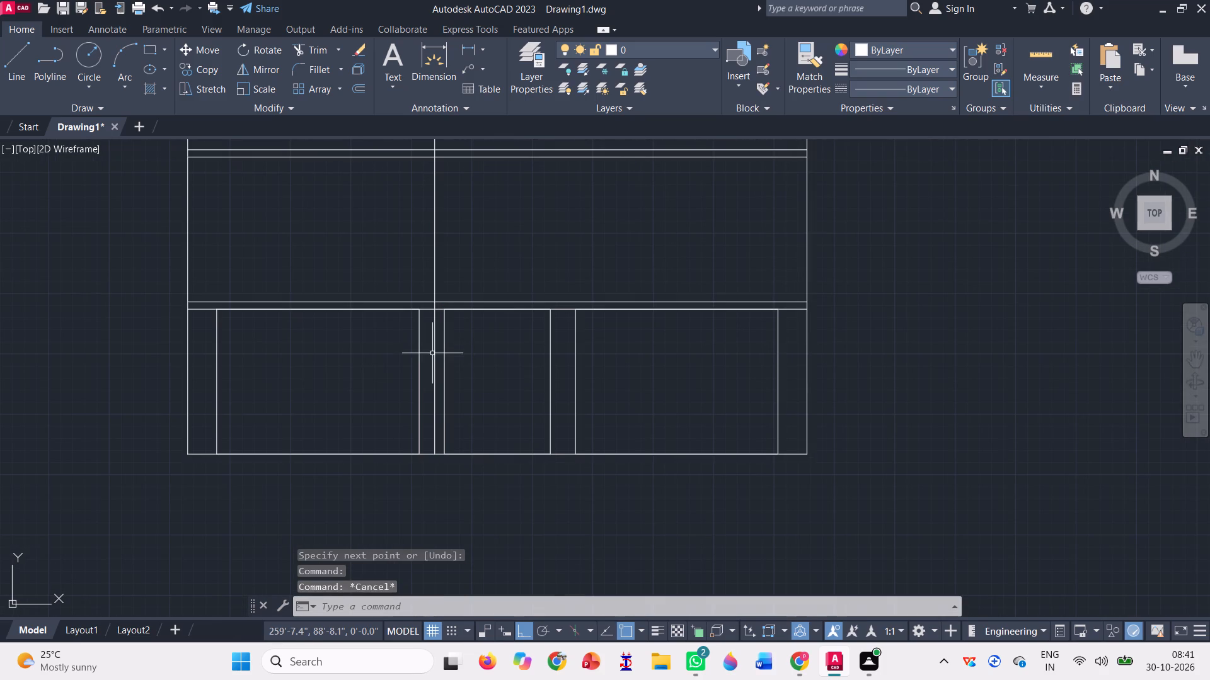
pyautogui.click(434, 357)
pyautogui.click(262, 69)
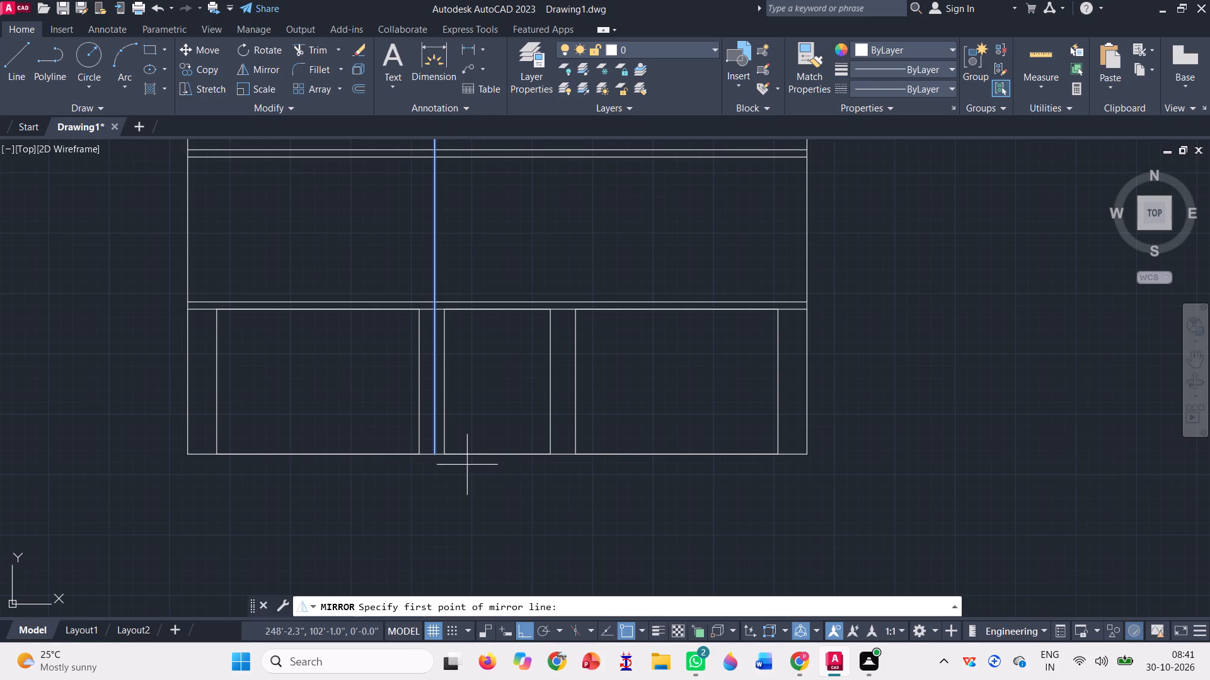
pyautogui.click(495, 453)
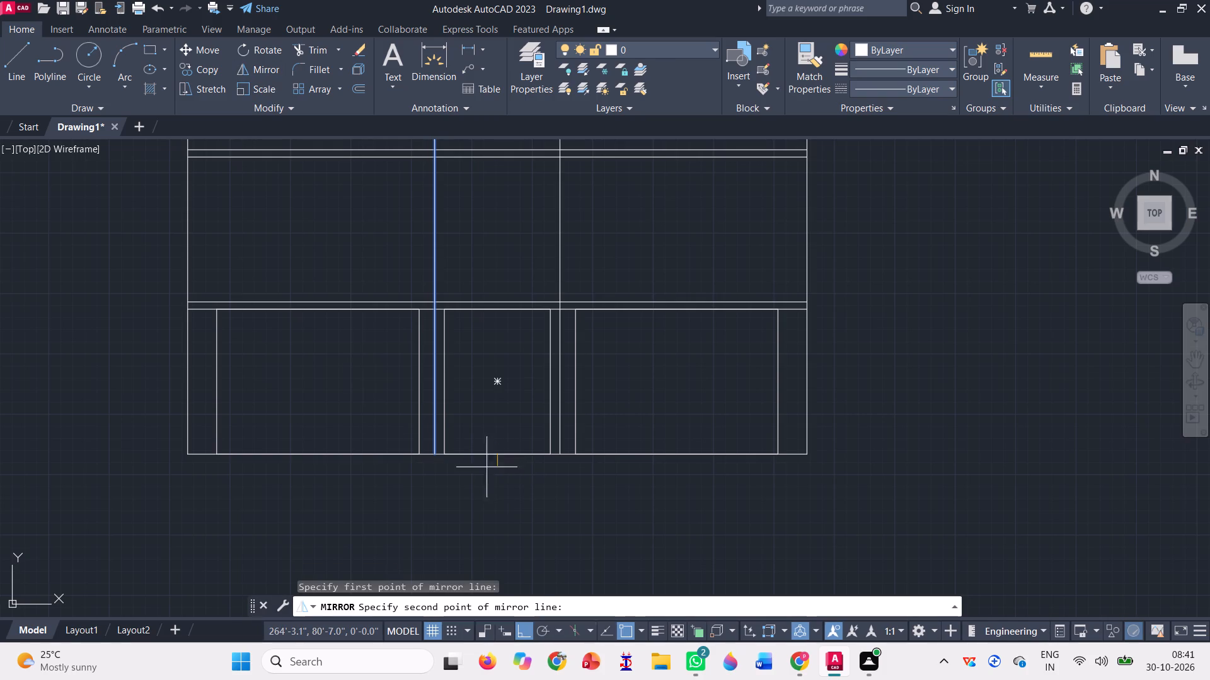
pyautogui.click(478, 518)
pyautogui.doubleClick(478, 518)
pyautogui.press('space')
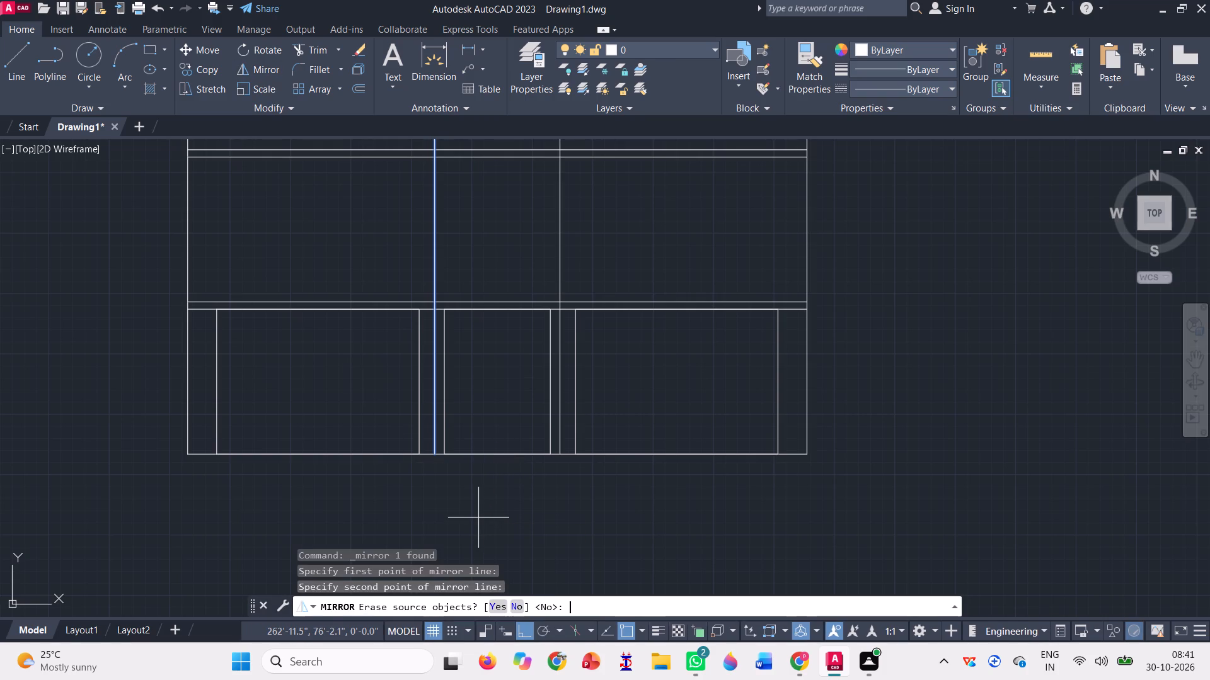
# Move the right wide rectangle by its lower-left corner onto the foot of the mirrored vertical line.
pyautogui.scroll(-1, 478, 518)
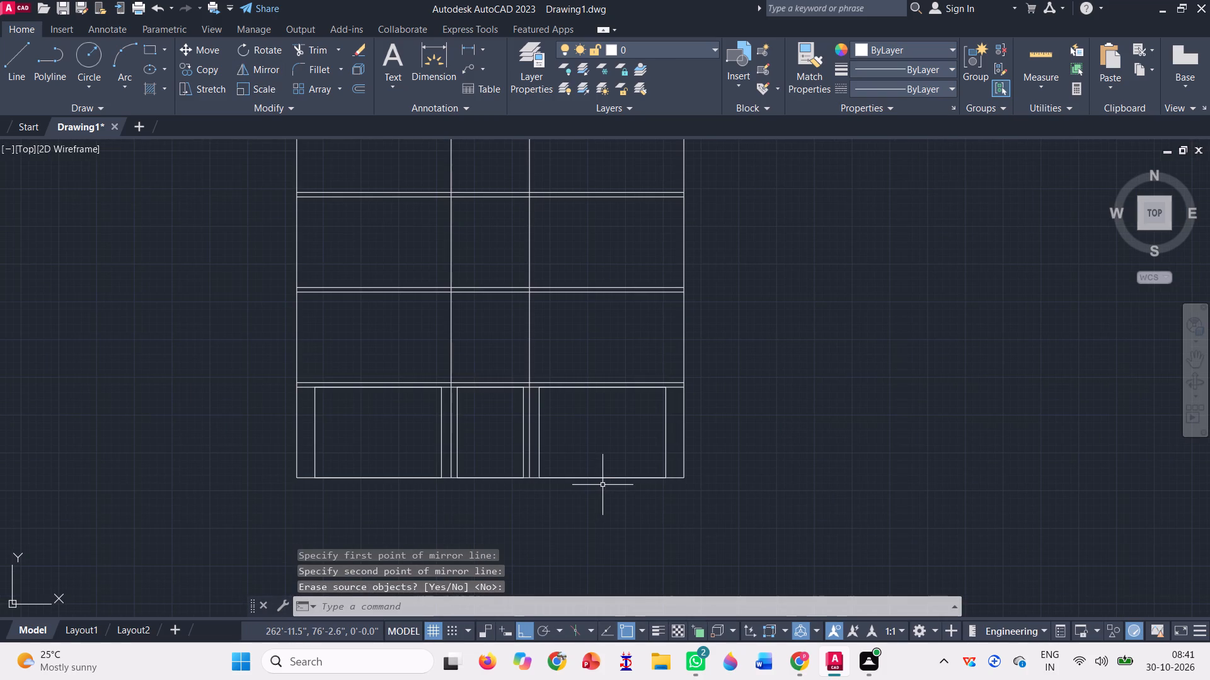
pyautogui.scroll(1, 591, 470)
pyautogui.click(532, 403)
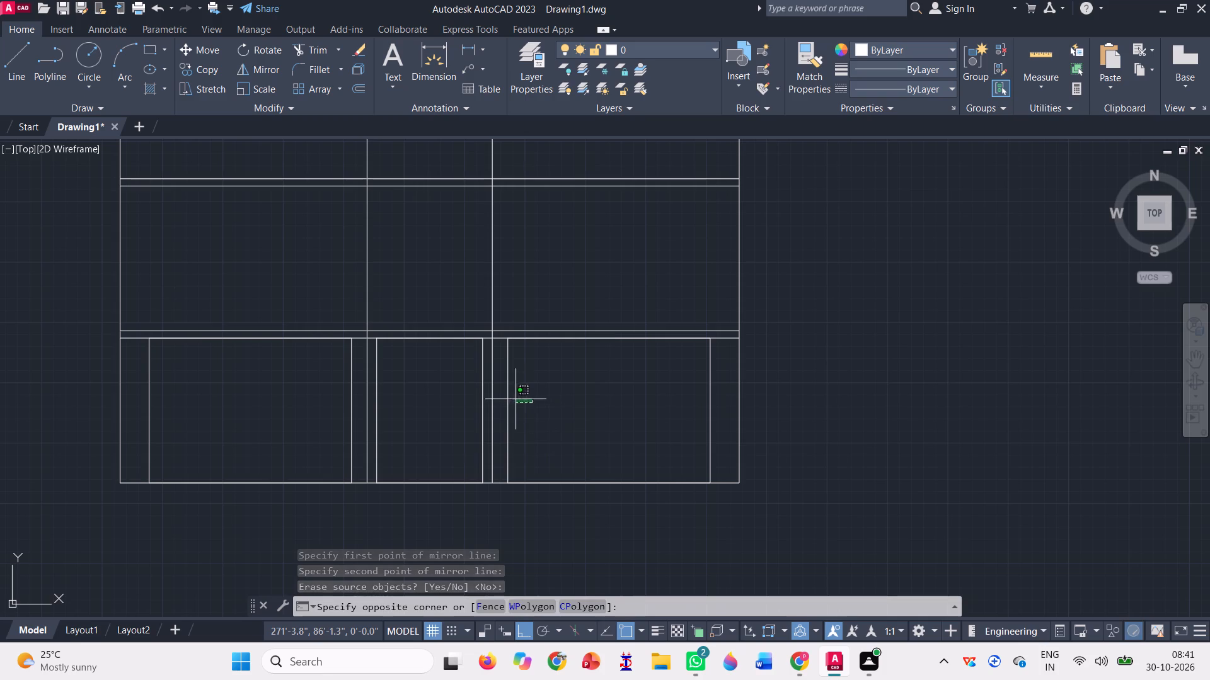
pyautogui.click(498, 395)
pyautogui.write('m')
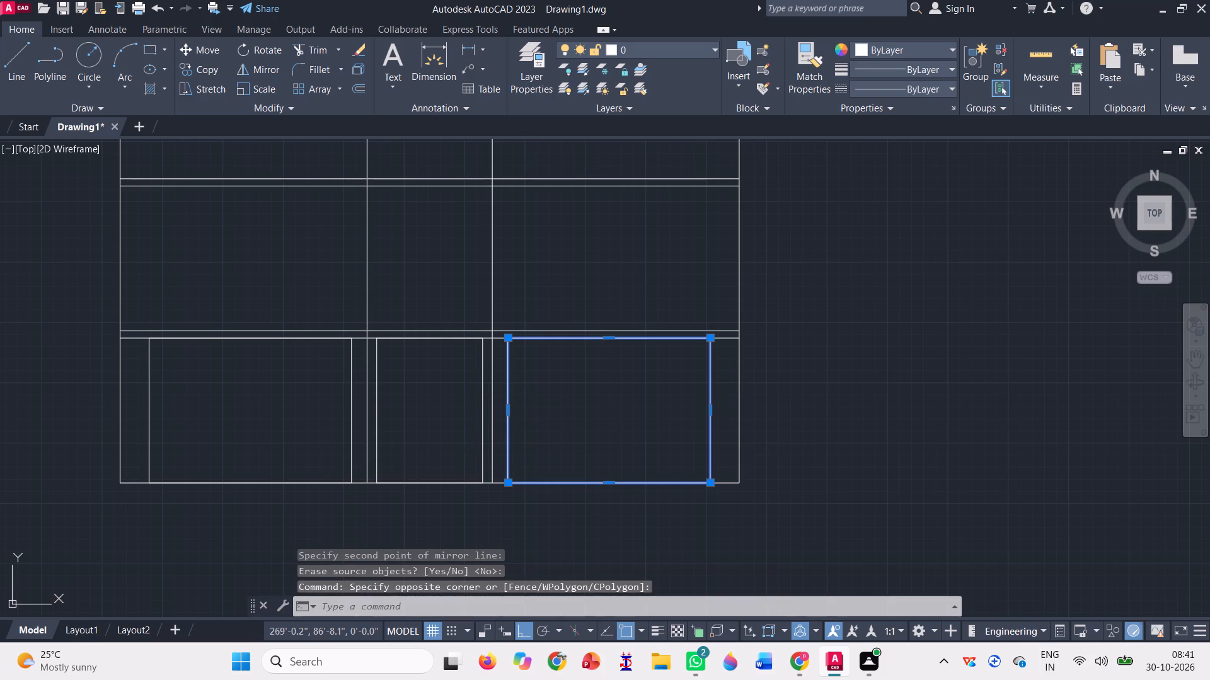
pyautogui.press('space')
pyautogui.click(507, 482)
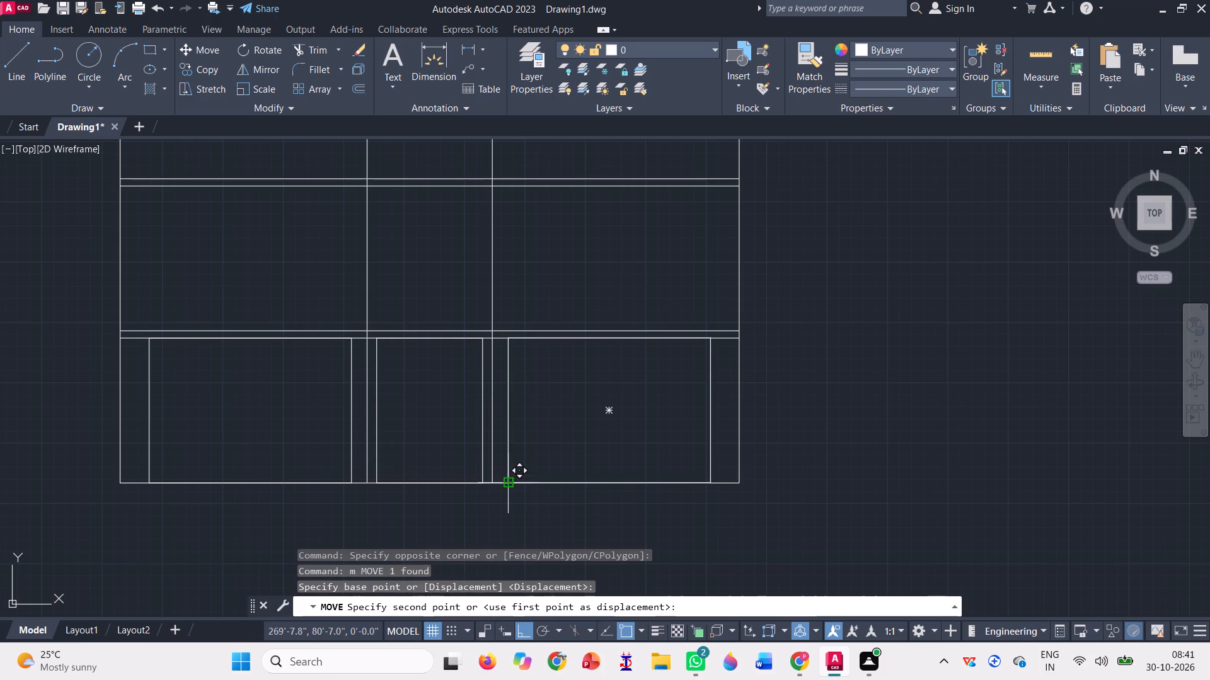
pyautogui.click(493, 477)
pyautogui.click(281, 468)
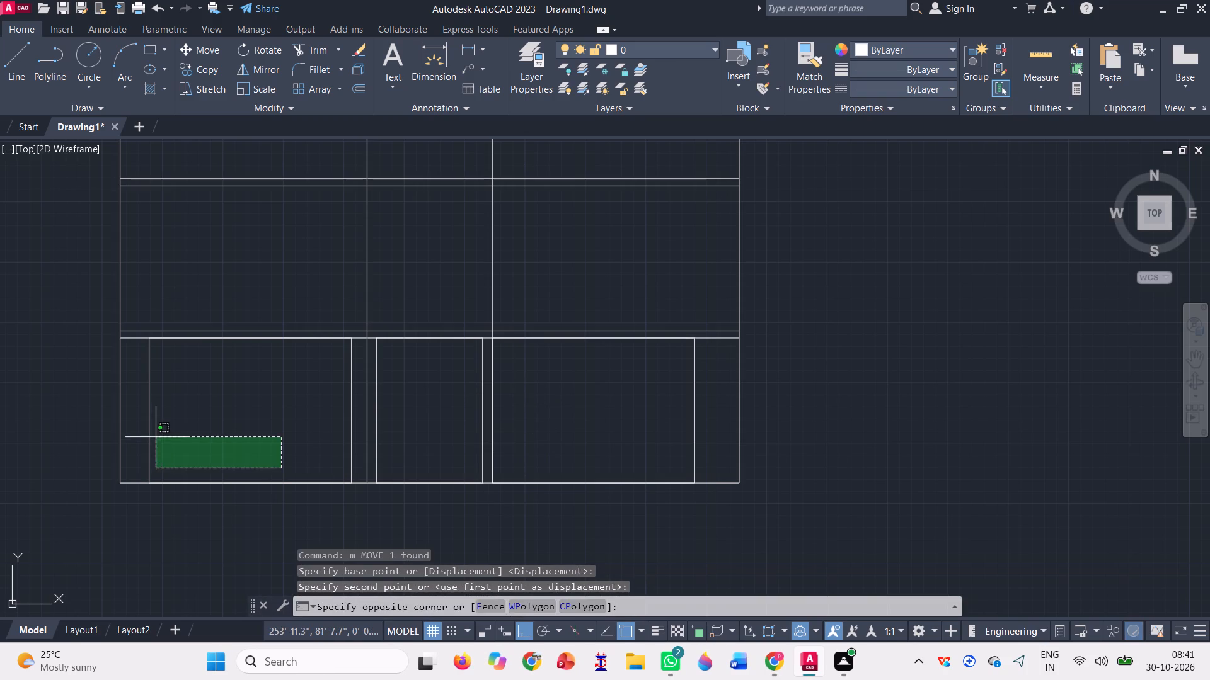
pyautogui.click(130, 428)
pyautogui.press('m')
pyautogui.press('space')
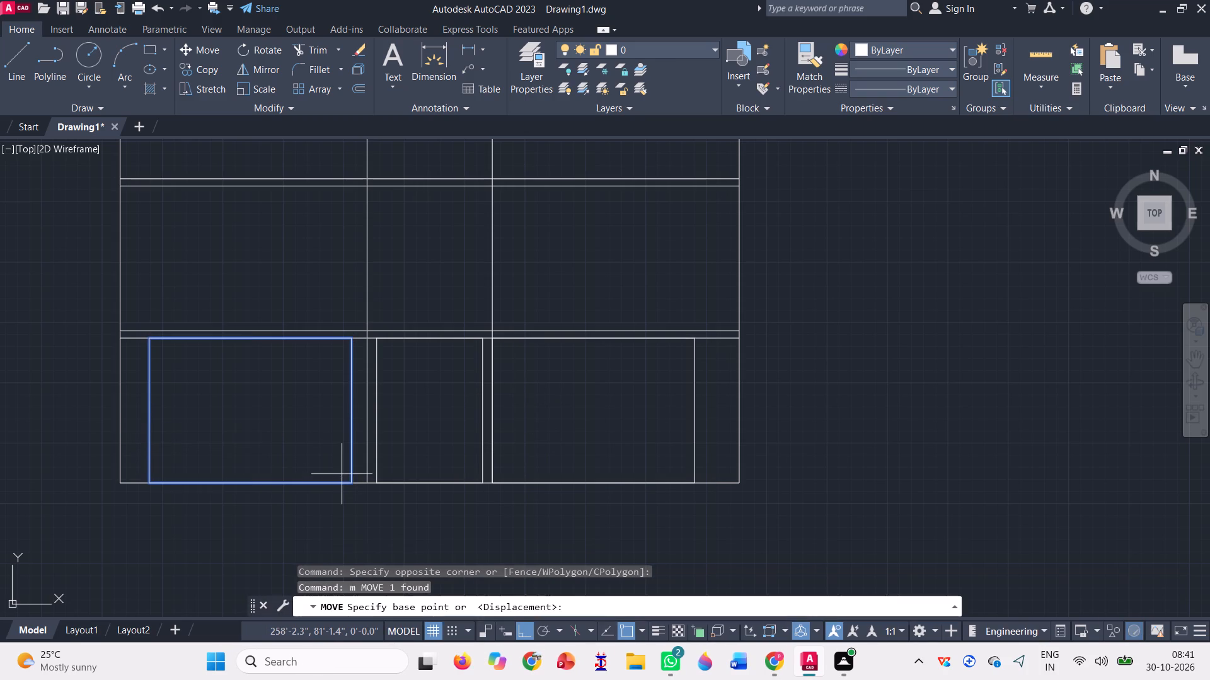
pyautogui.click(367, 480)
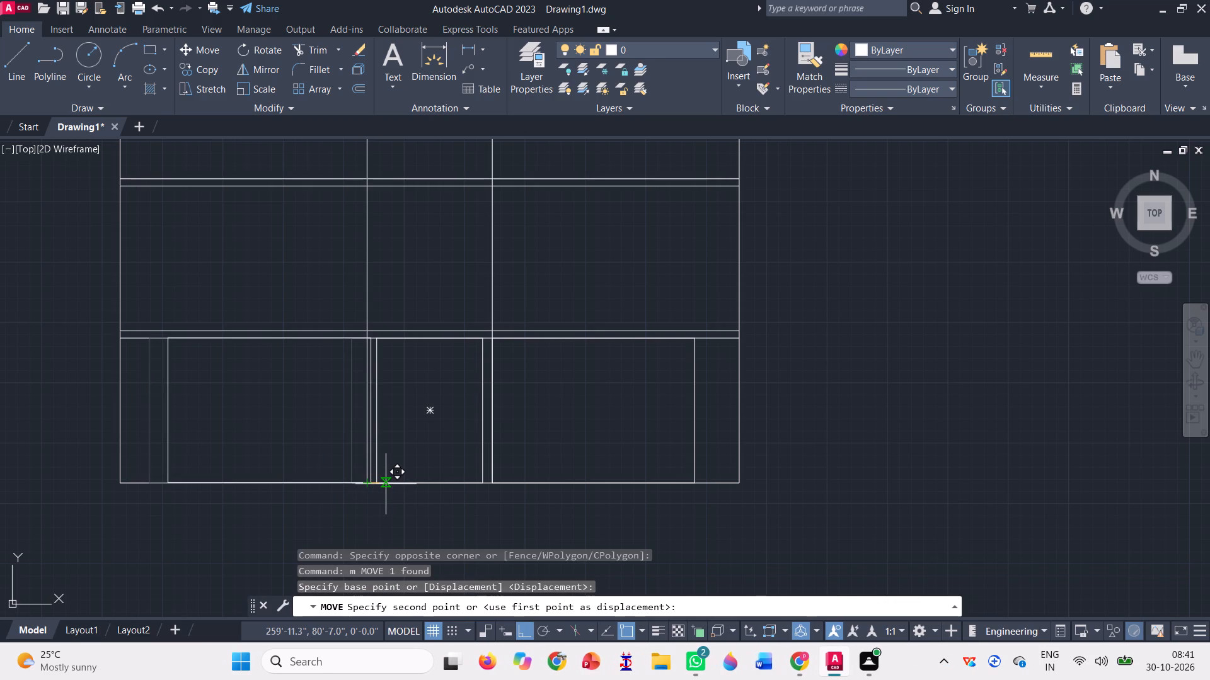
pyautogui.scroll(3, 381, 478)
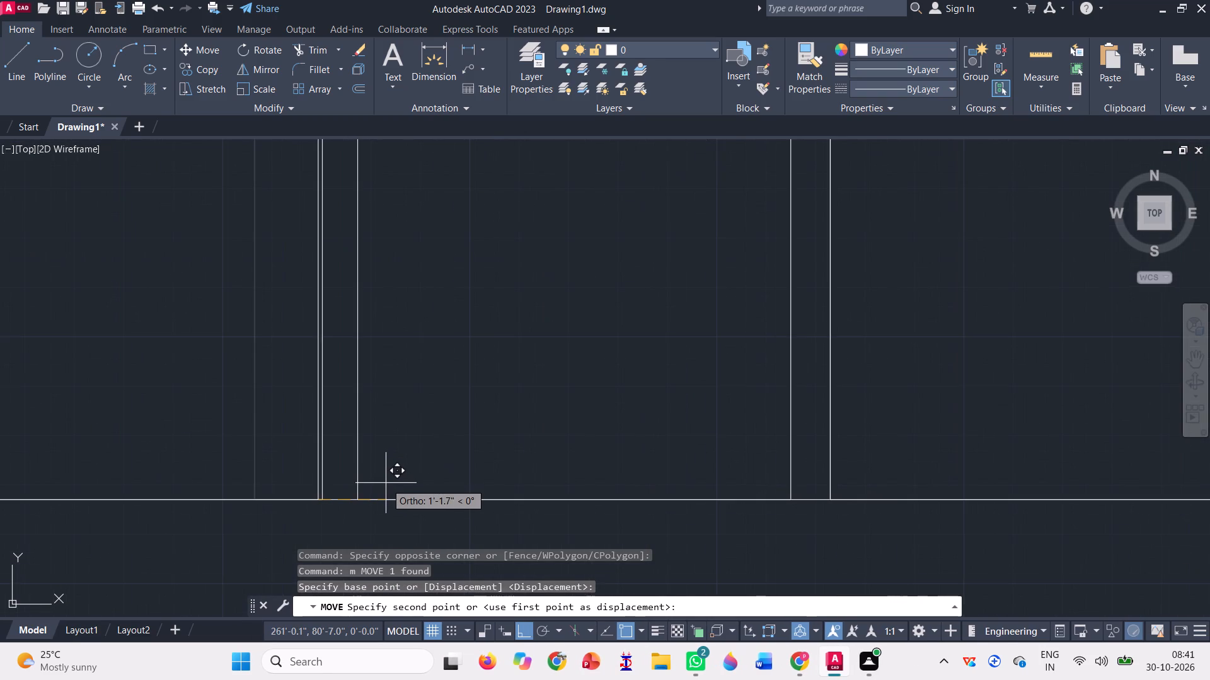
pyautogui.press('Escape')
# Move the left wide rectangle by its lower-right corner onto the foot of the left inner vertical line.
pyautogui.scroll(-1, 477, 467)
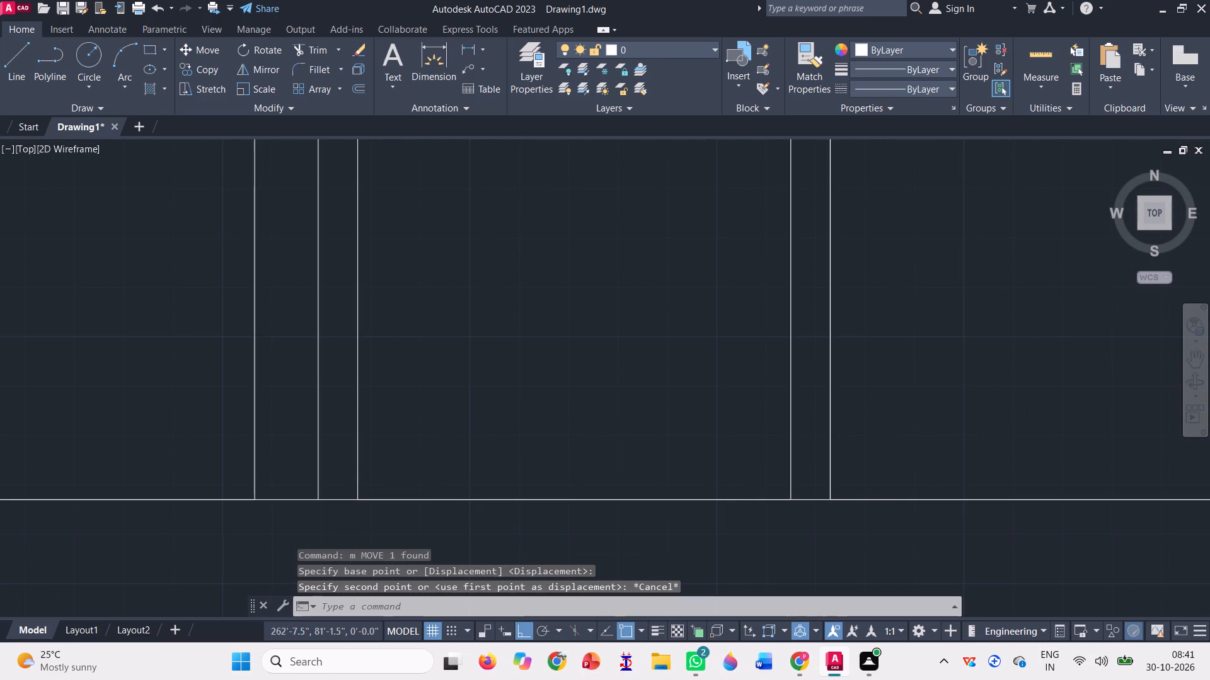
pyautogui.click(341, 421)
pyautogui.click(323, 407)
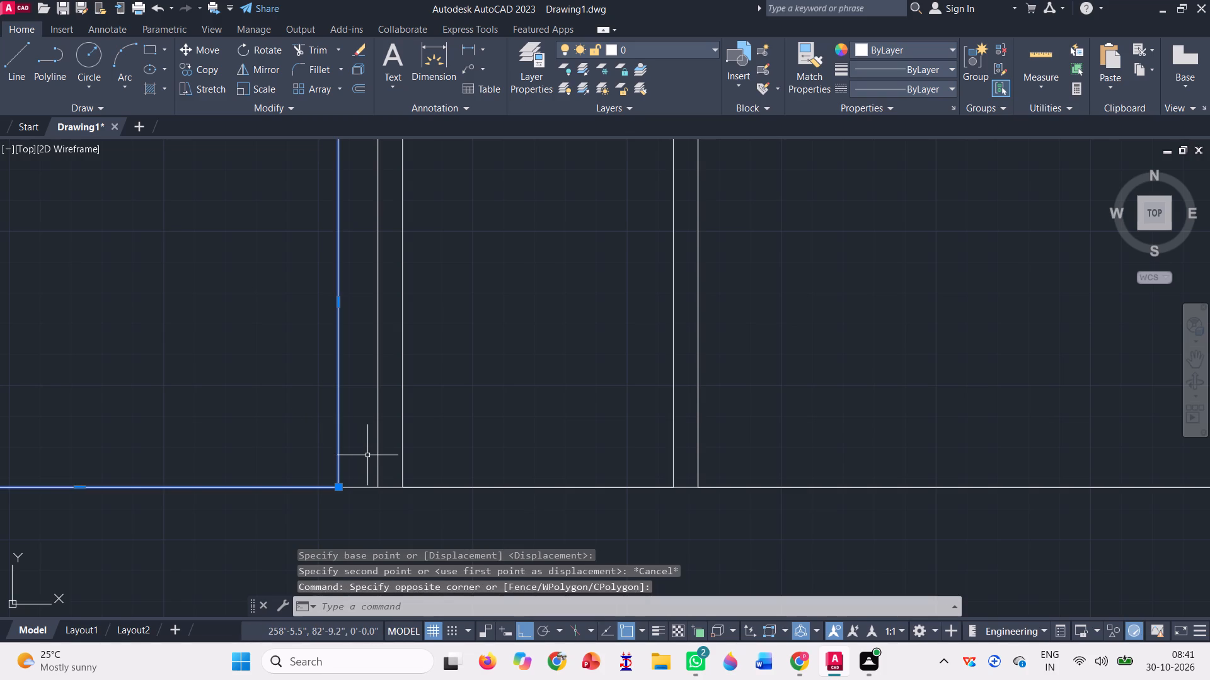
pyautogui.write('m')
pyautogui.press('space')
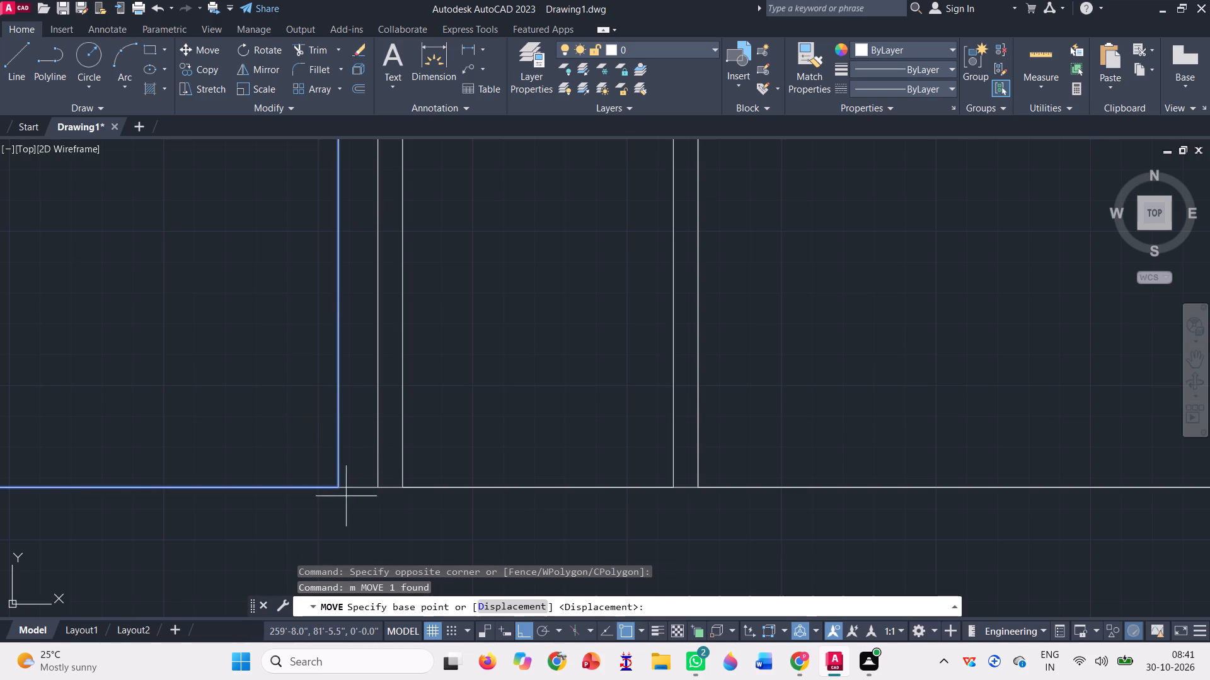
pyautogui.click(336, 488)
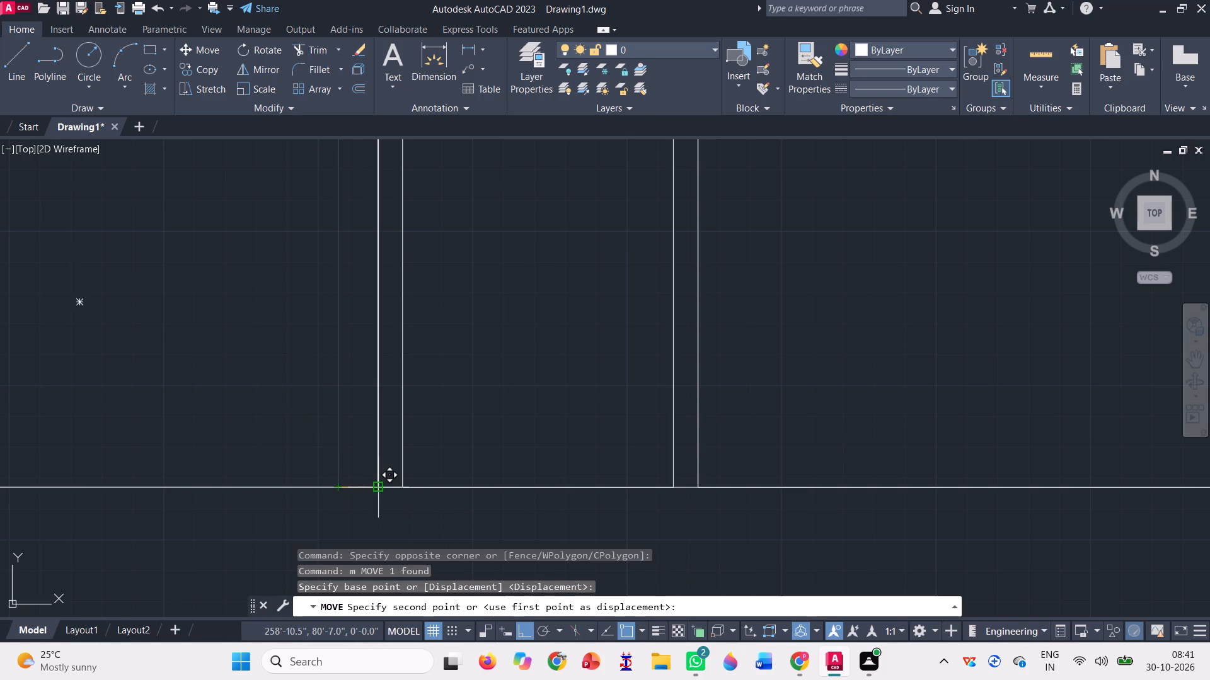
pyautogui.click(373, 486)
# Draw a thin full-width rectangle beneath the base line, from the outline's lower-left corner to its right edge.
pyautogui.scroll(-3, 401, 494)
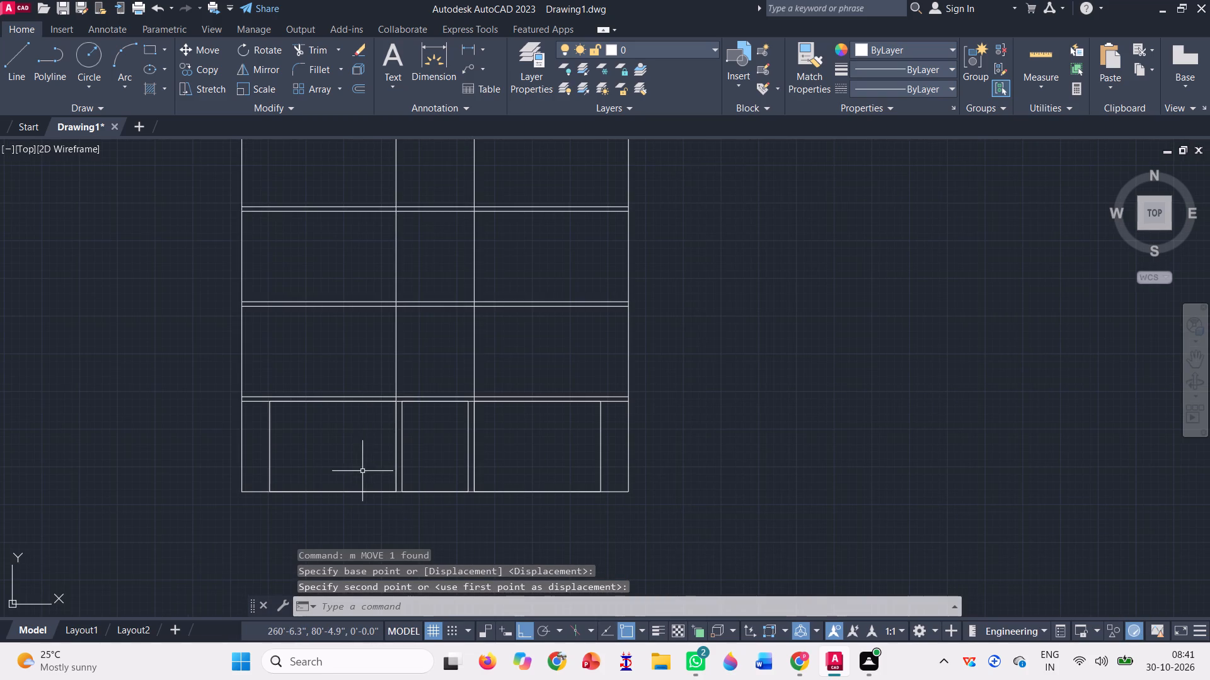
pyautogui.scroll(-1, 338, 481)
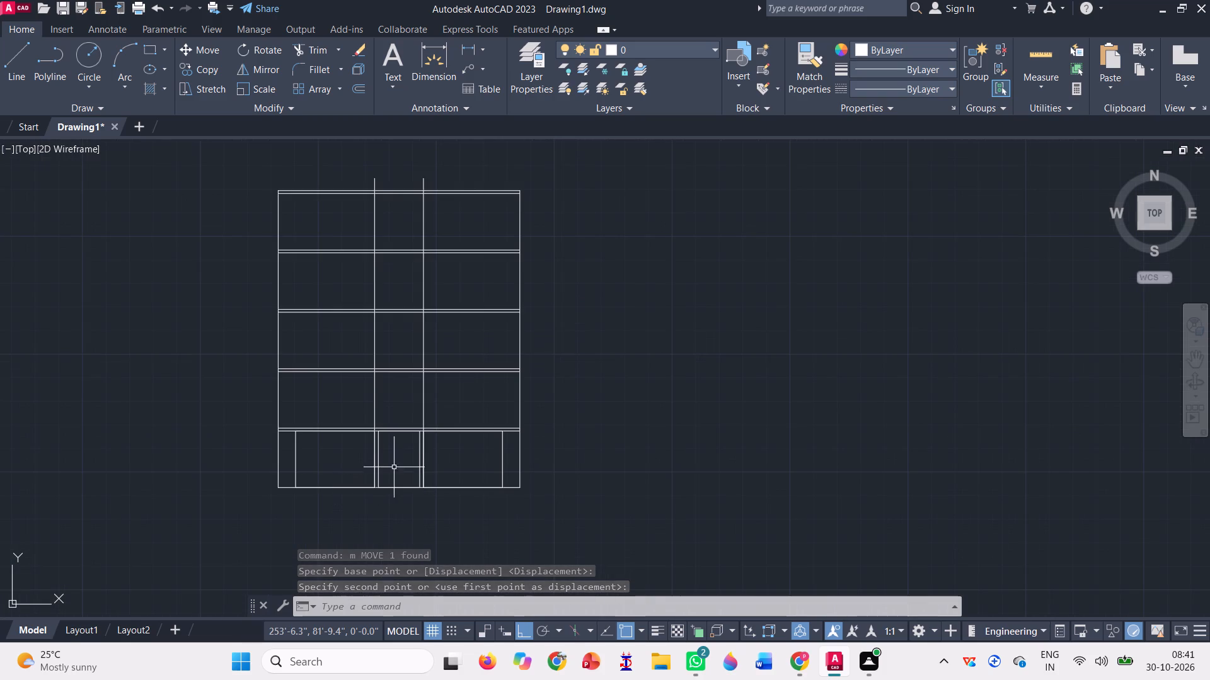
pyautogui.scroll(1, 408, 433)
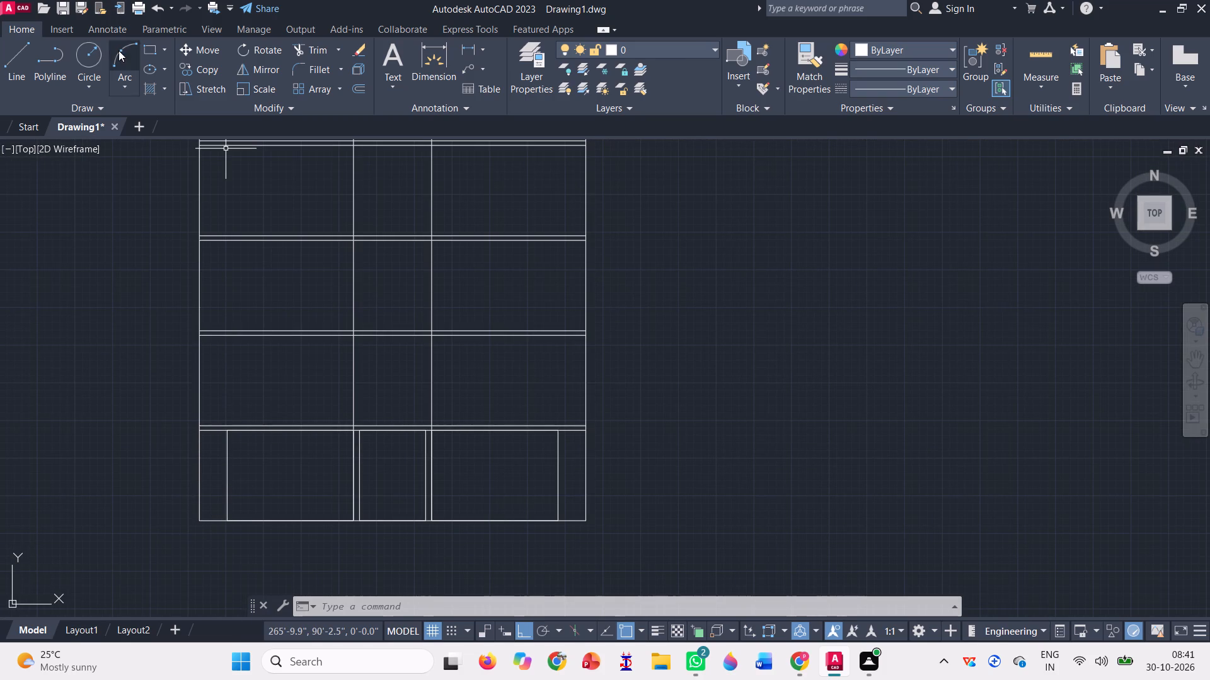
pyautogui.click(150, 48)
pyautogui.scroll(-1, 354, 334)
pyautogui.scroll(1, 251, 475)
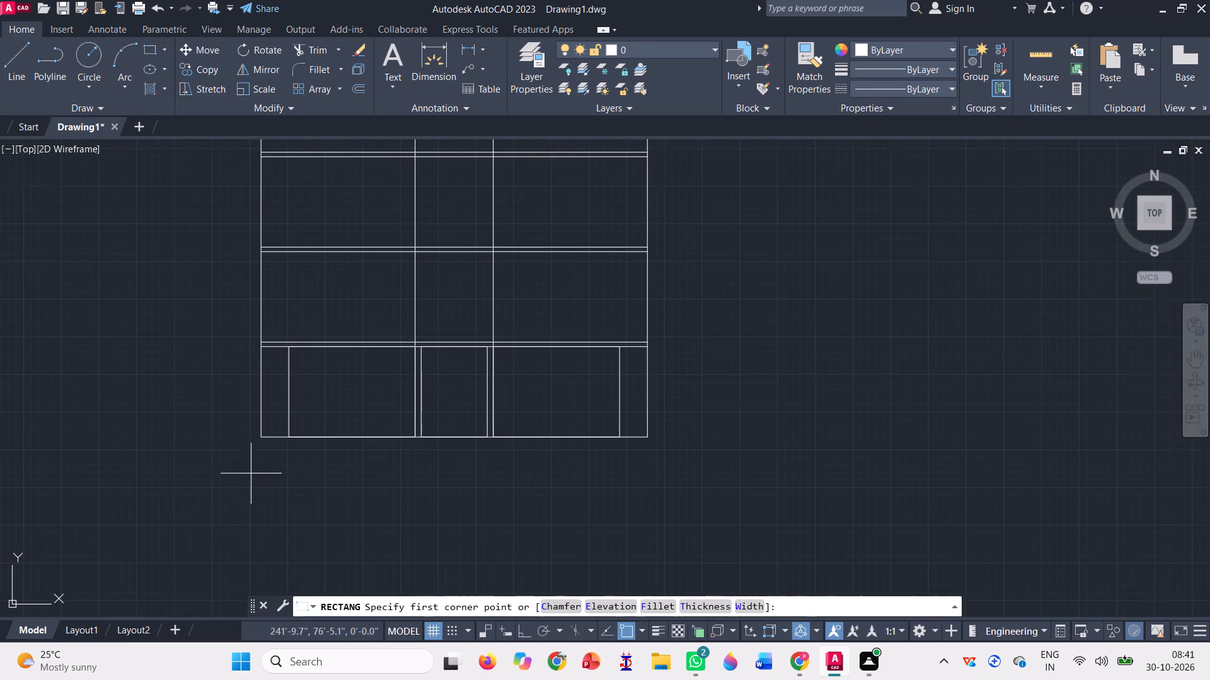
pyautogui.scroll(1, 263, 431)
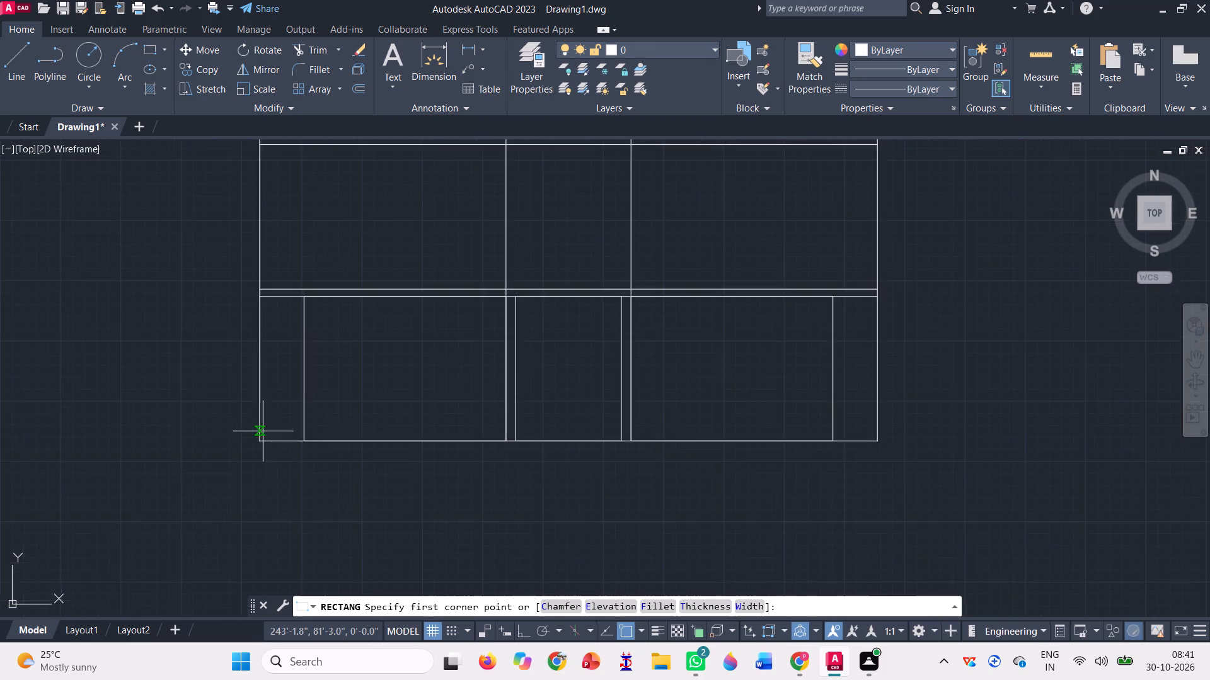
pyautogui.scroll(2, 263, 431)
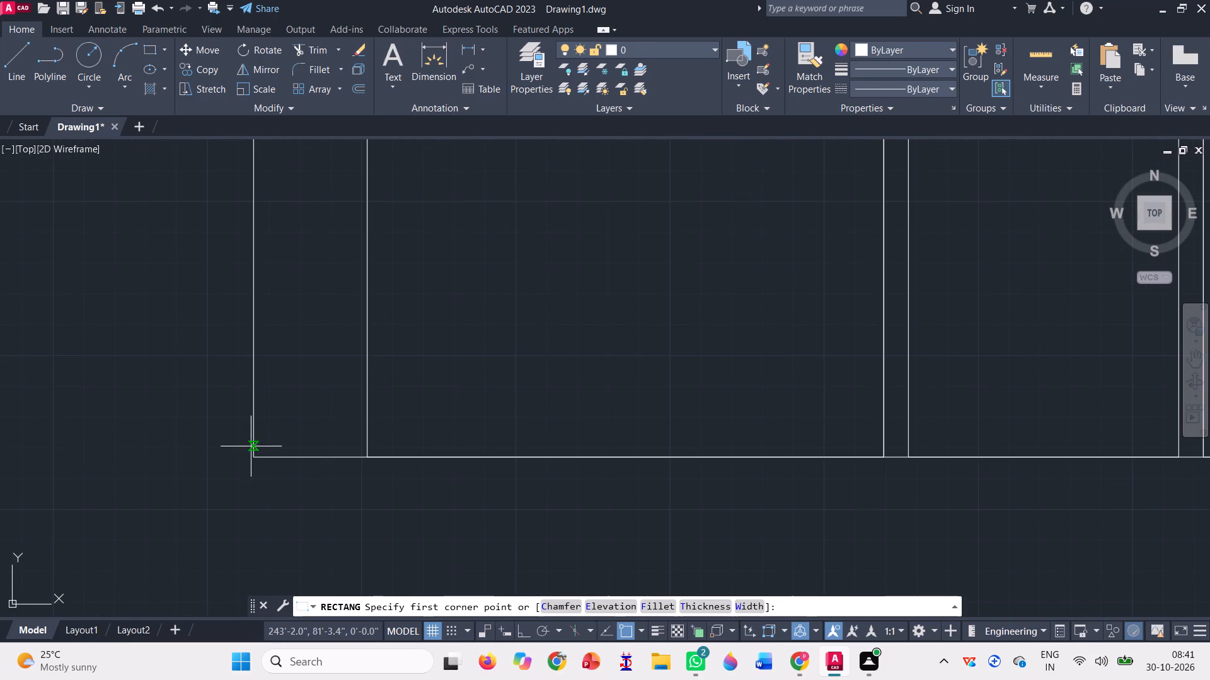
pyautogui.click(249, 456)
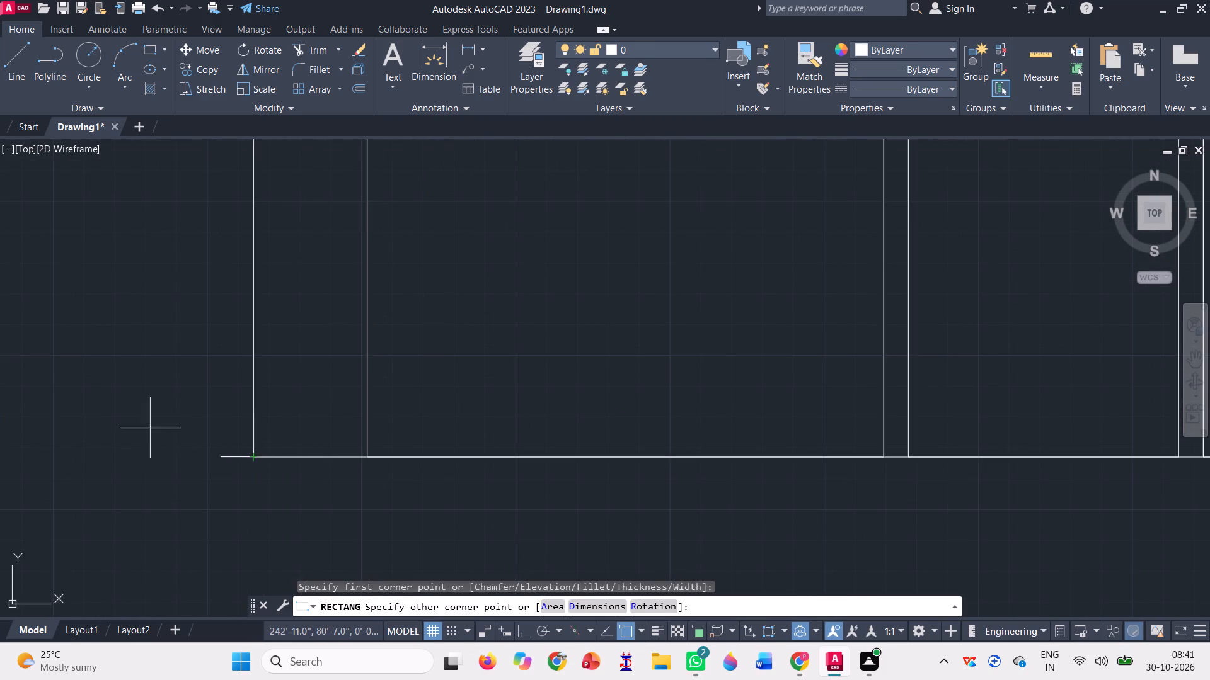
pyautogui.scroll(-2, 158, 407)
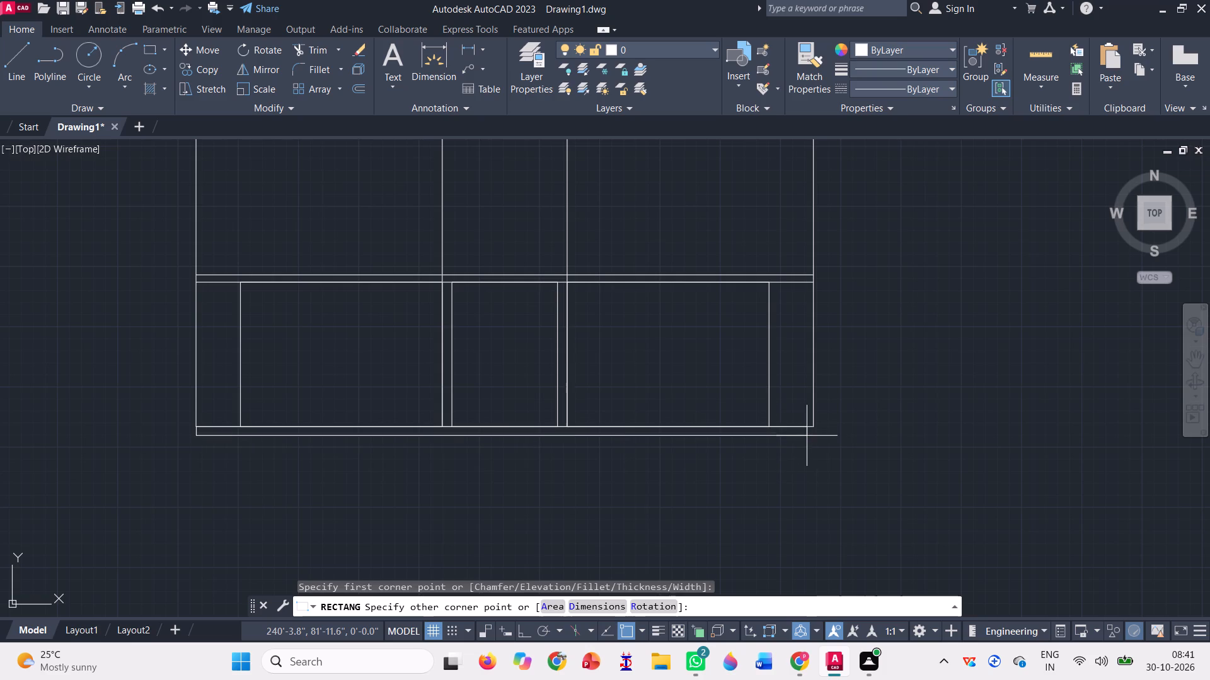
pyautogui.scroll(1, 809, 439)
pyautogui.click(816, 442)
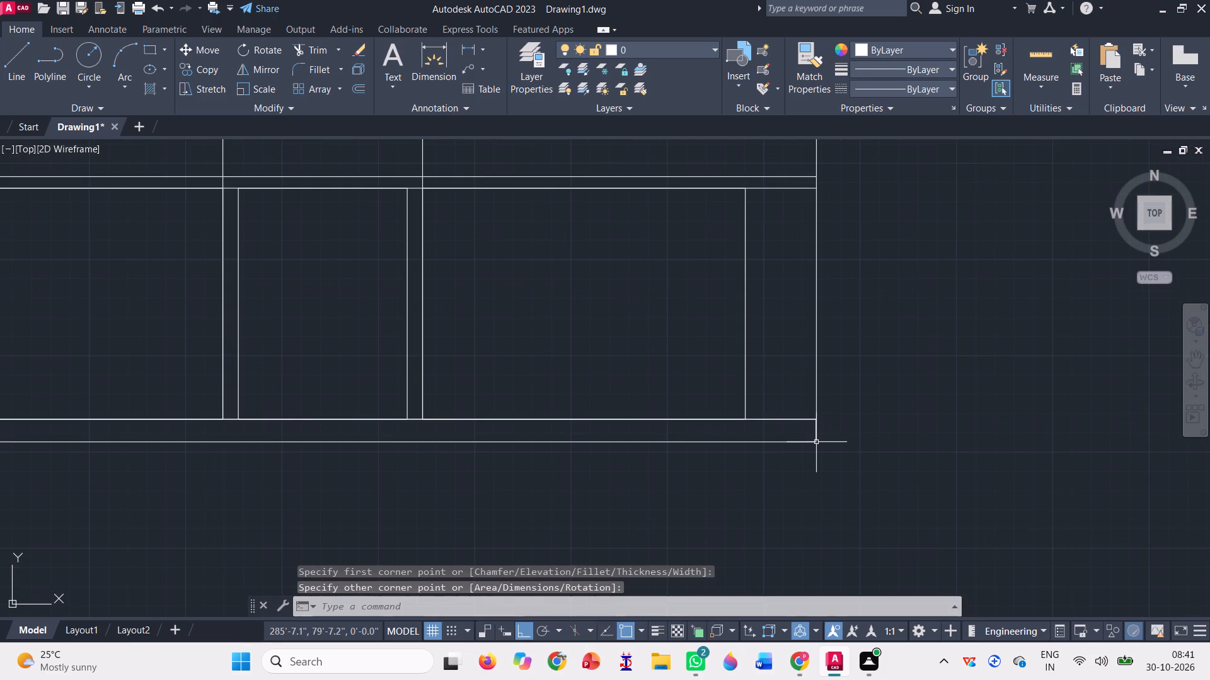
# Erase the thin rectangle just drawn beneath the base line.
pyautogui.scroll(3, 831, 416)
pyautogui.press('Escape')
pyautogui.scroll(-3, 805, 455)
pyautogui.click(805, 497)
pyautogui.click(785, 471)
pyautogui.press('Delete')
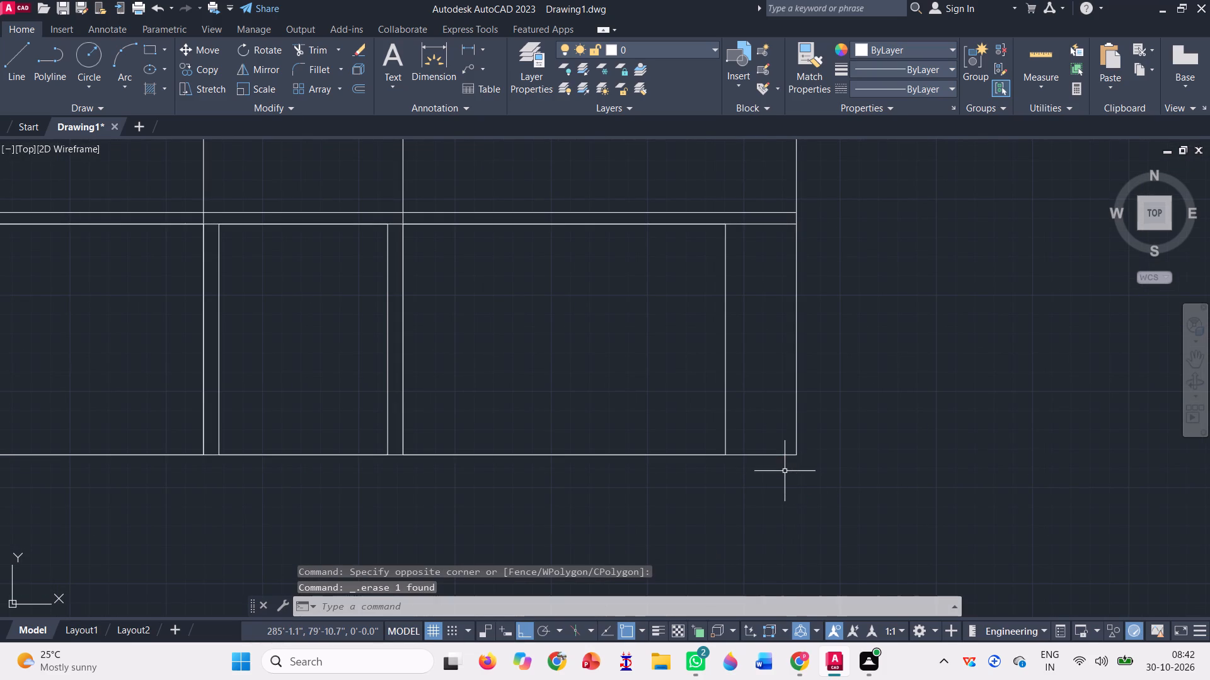
# Draw a vertical construction line (XLINE) through the outline's lower-right corner.
pyautogui.write('xl')
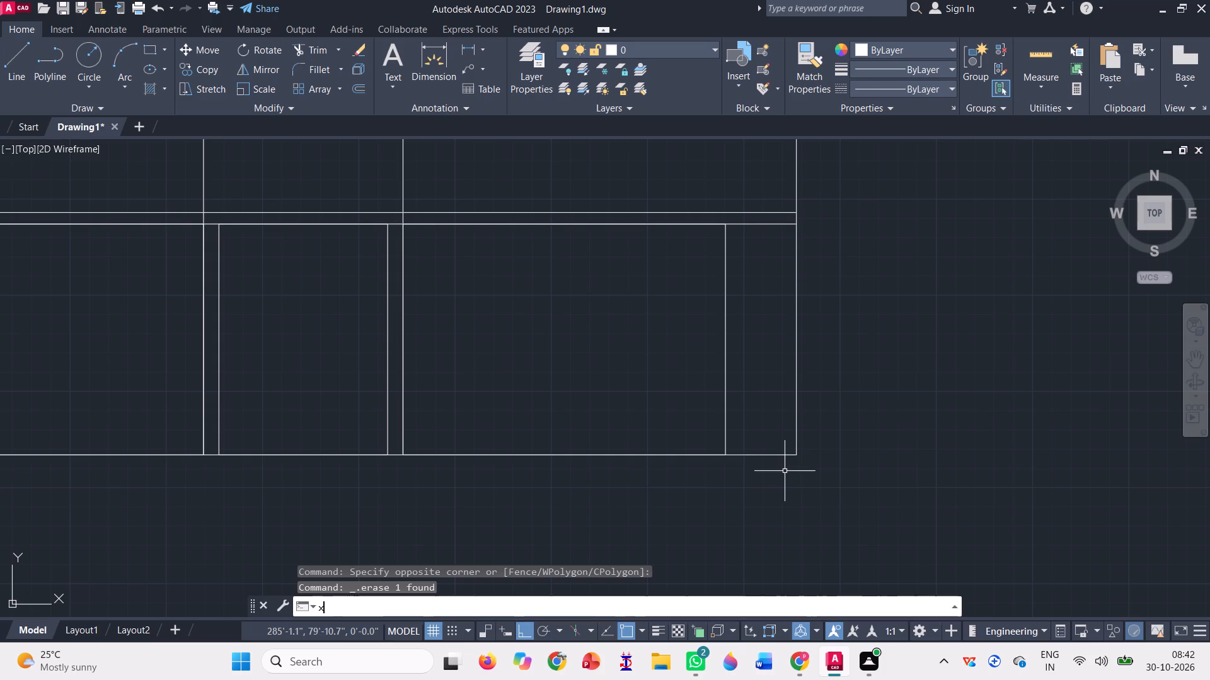
pyautogui.press('Return')
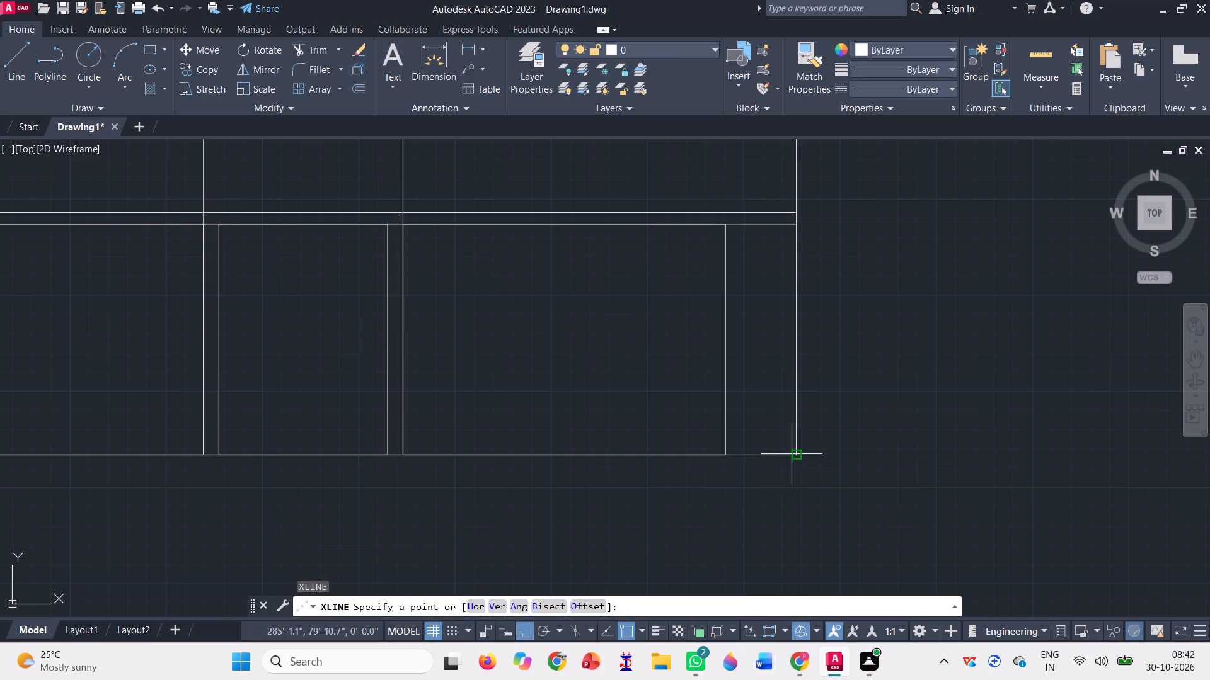
pyautogui.click(793, 454)
pyautogui.click(809, 540)
pyautogui.scroll(-2, 841, 464)
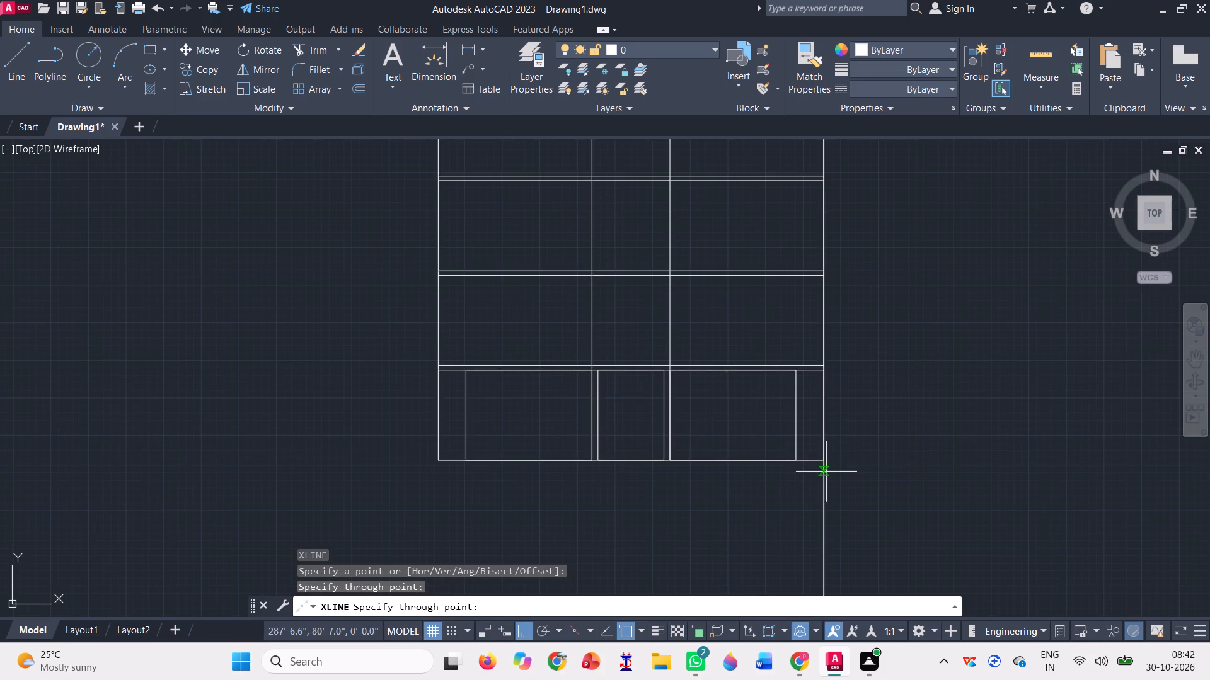
pyautogui.scroll(-1, 852, 505)
pyautogui.press('space')
# Draw a base rectangle about 1' high below the outline, from its lower-left corner to the vertical construction line.
pyautogui.scroll(2, 802, 517)
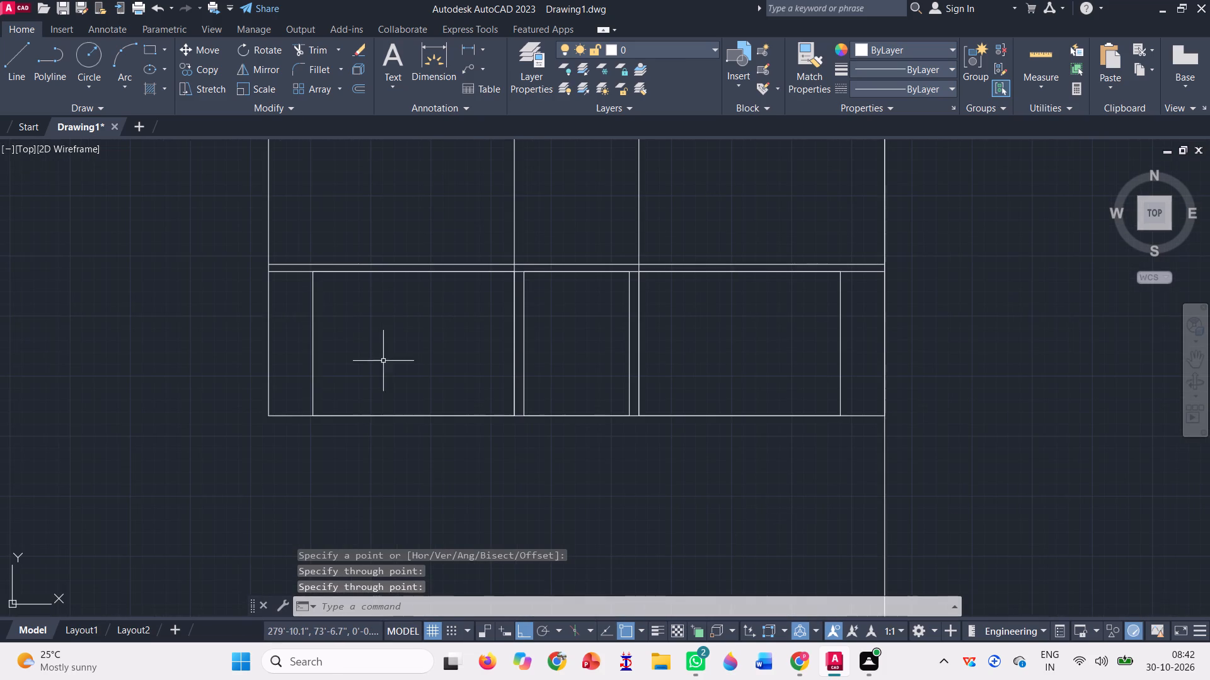
pyautogui.click(154, 52)
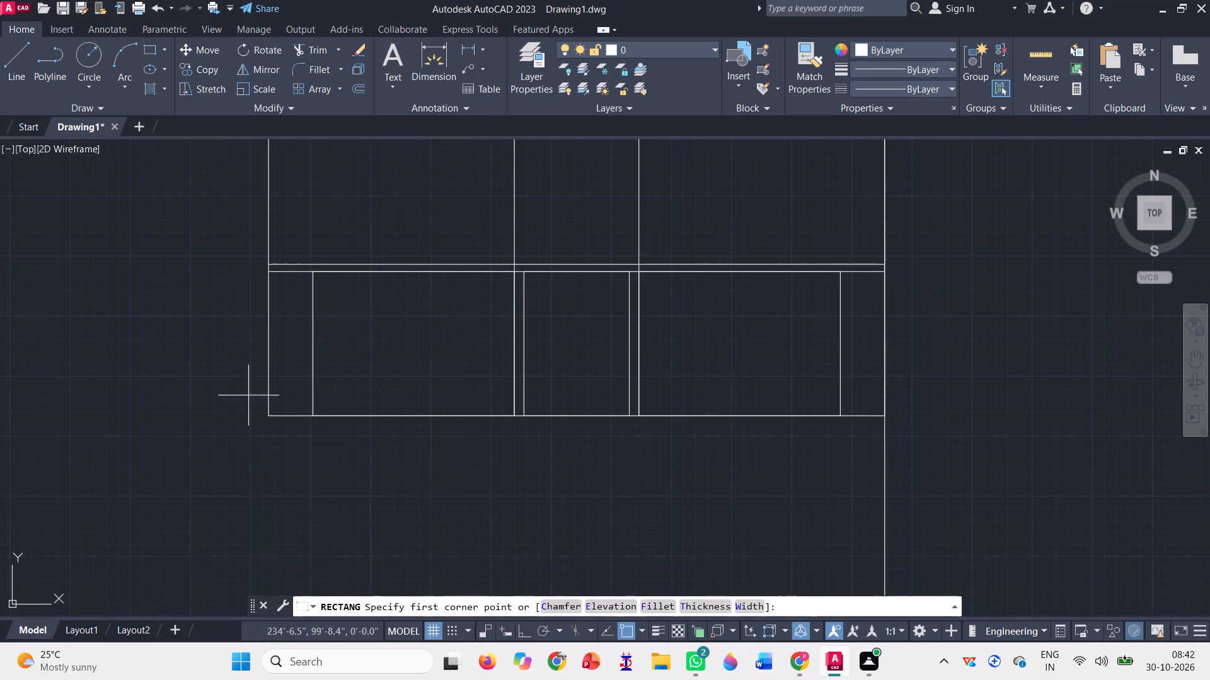
pyautogui.click(265, 417)
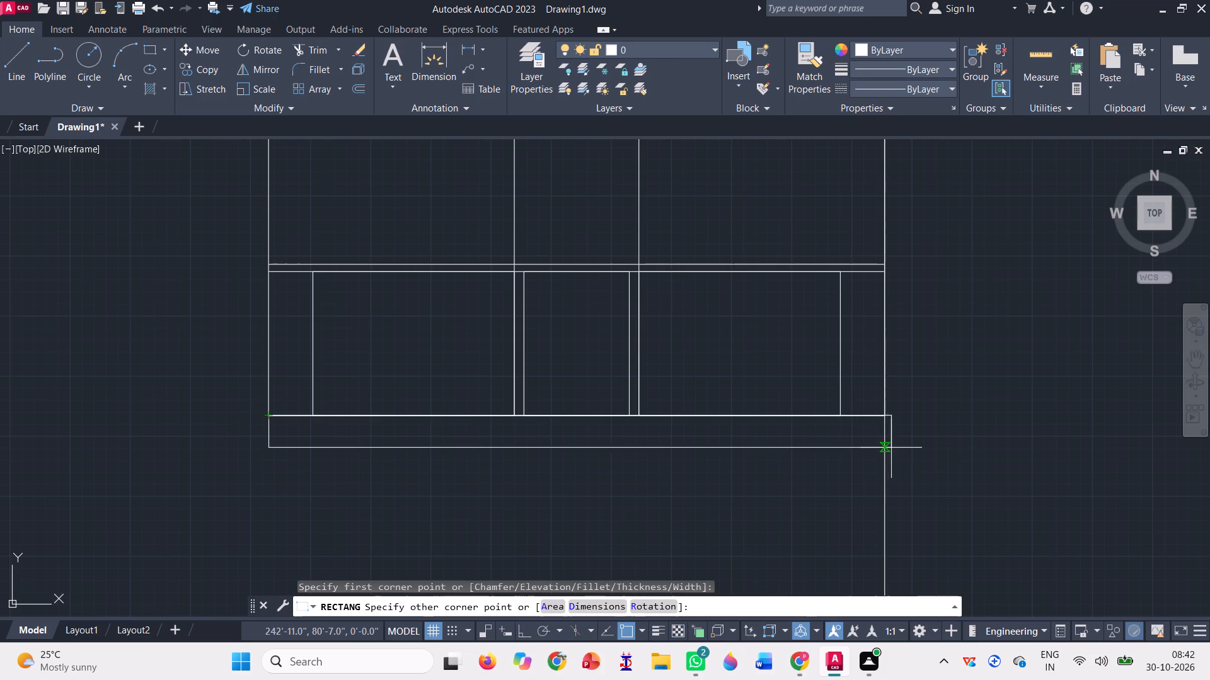
pyautogui.scroll(1, 885, 431)
pyautogui.click(885, 431)
# Move the vertical construction line inward to midway between the outline's right edge and the right wide rectangle's outer side.
pyautogui.scroll(-3, 814, 470)
pyautogui.click(834, 514)
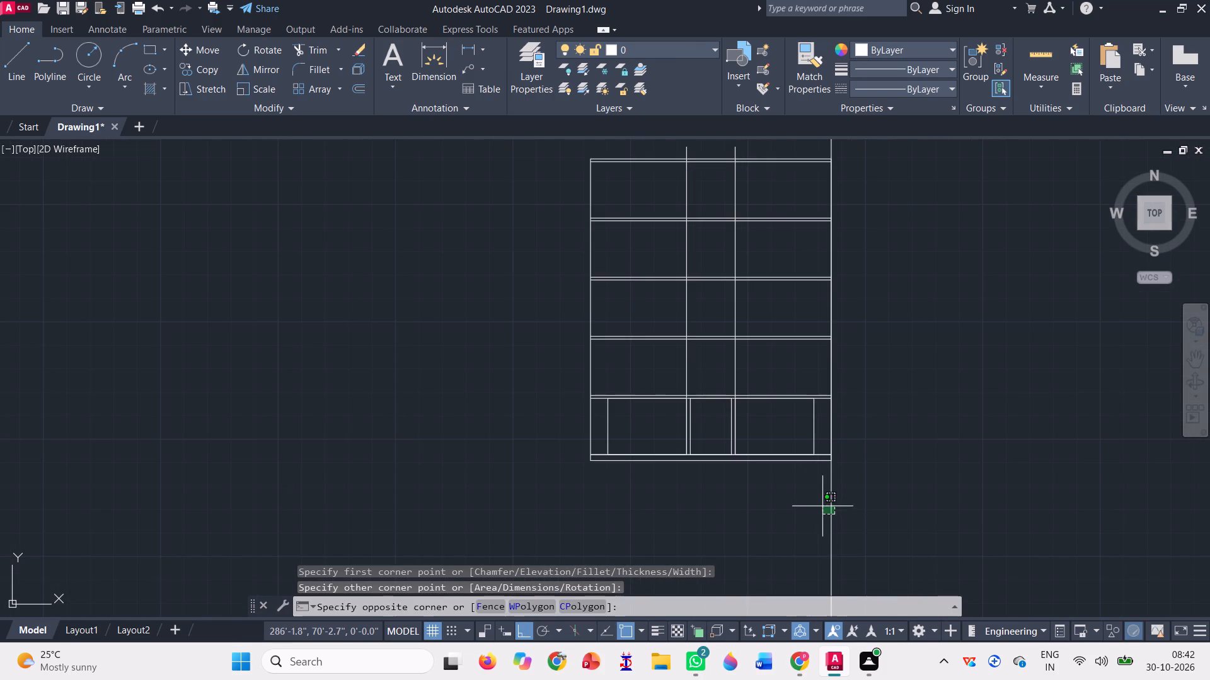
pyautogui.click(817, 502)
pyautogui.write('m')
pyautogui.press('space')
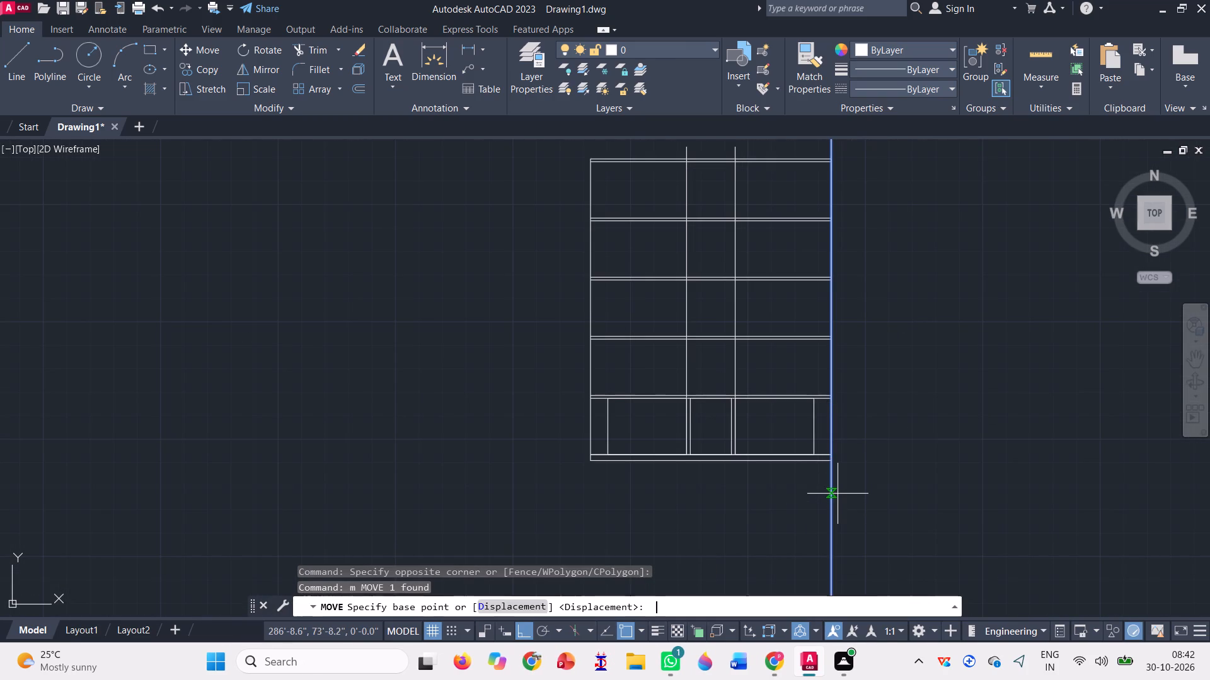
pyautogui.scroll(4, 853, 462)
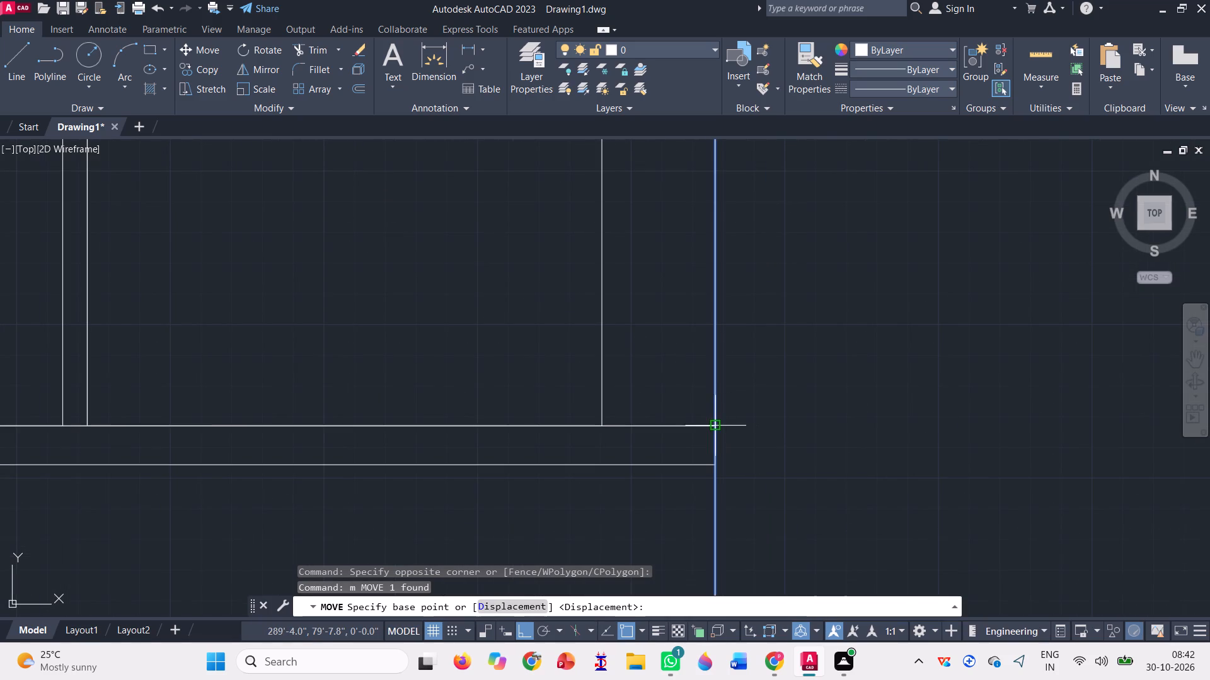
pyautogui.click(717, 425)
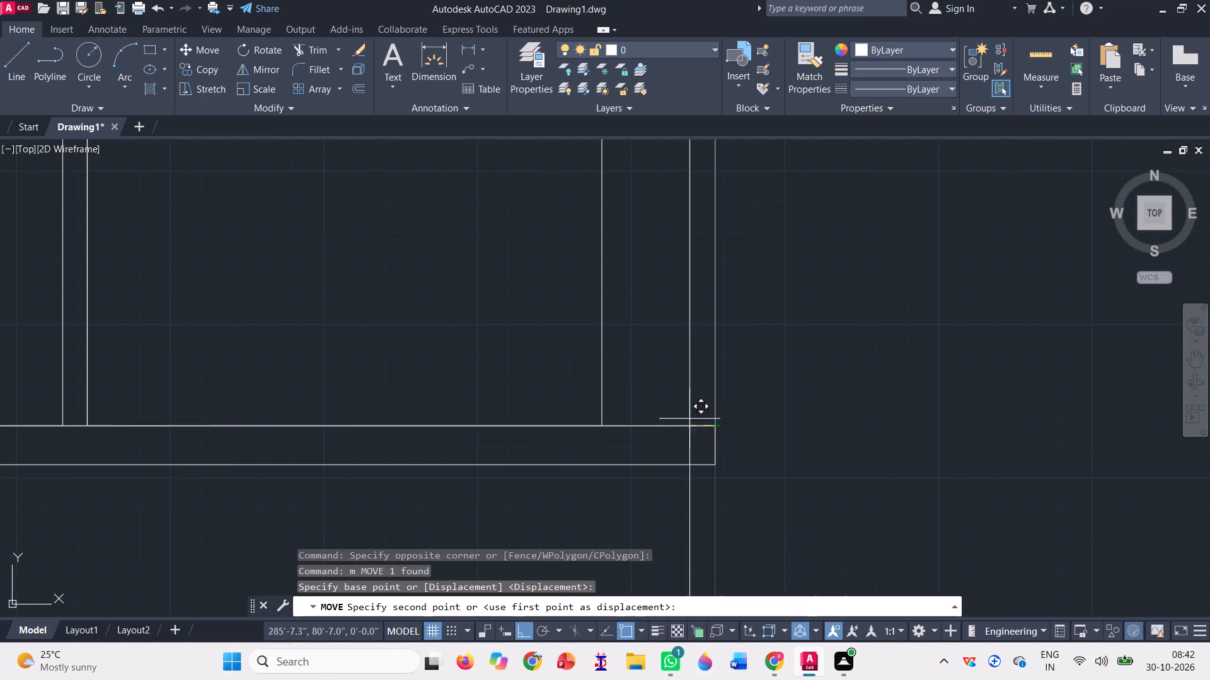
pyautogui.click(660, 426)
# Mirror the construction line about the base rectangle's vertical centreline, keeping the source.
pyautogui.scroll(-3, 700, 443)
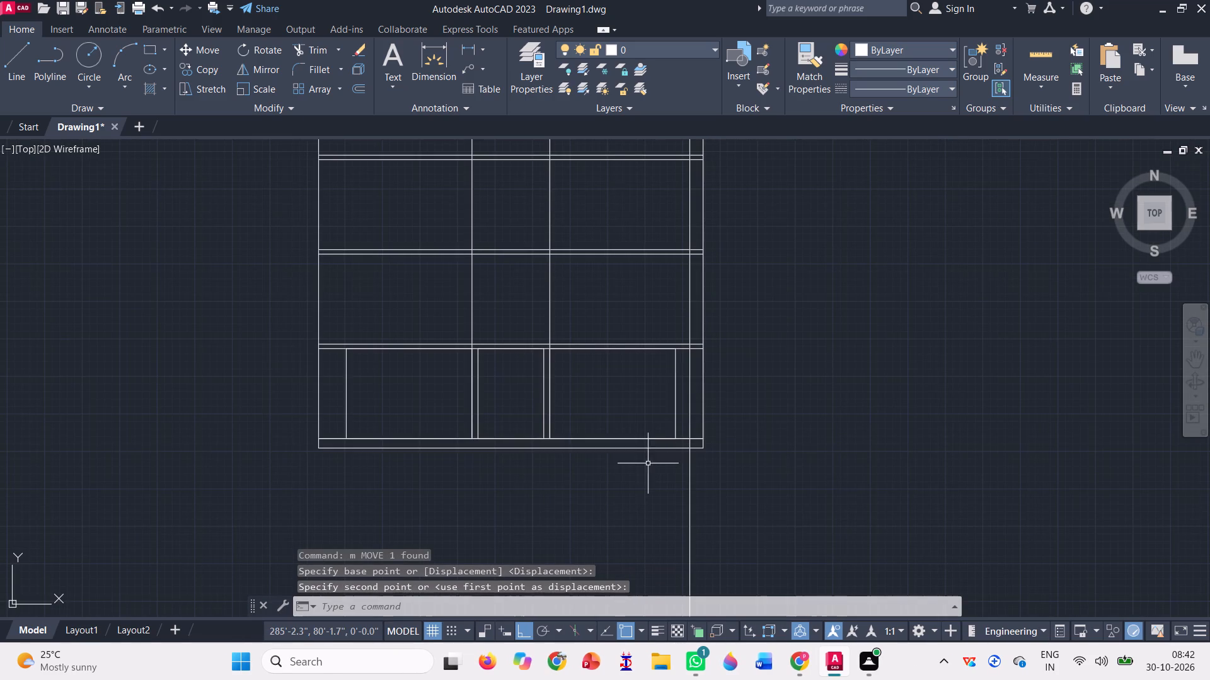
pyautogui.scroll(1, 677, 461)
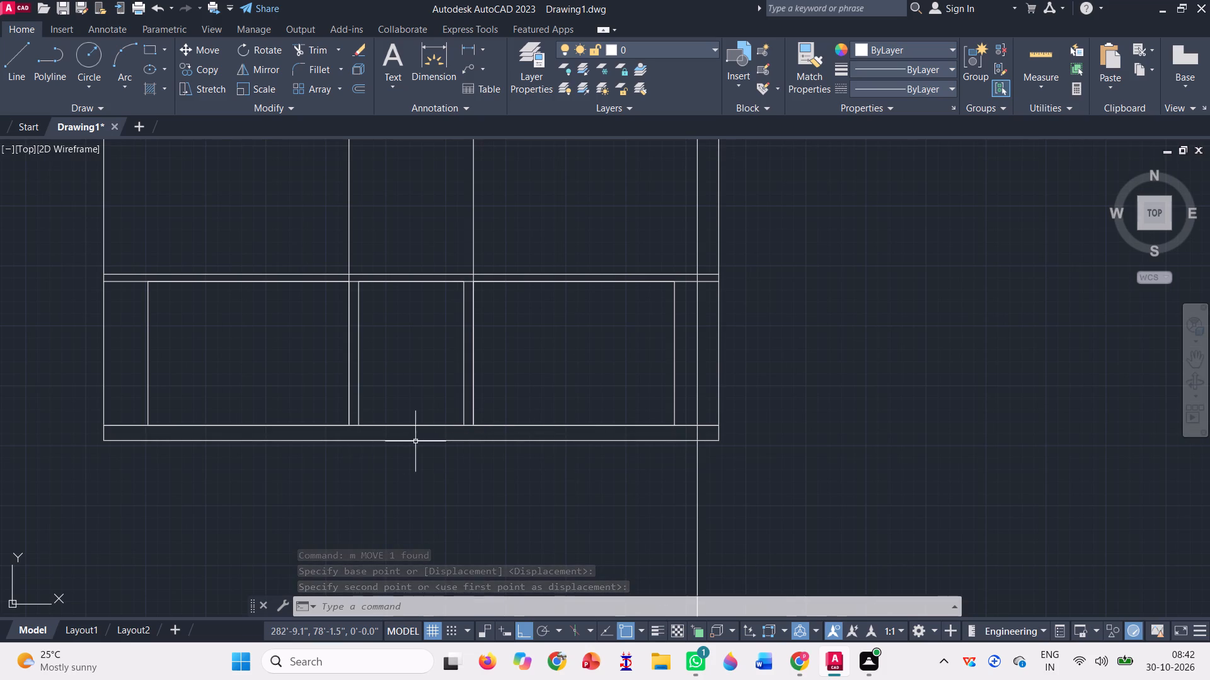
pyautogui.click(705, 507)
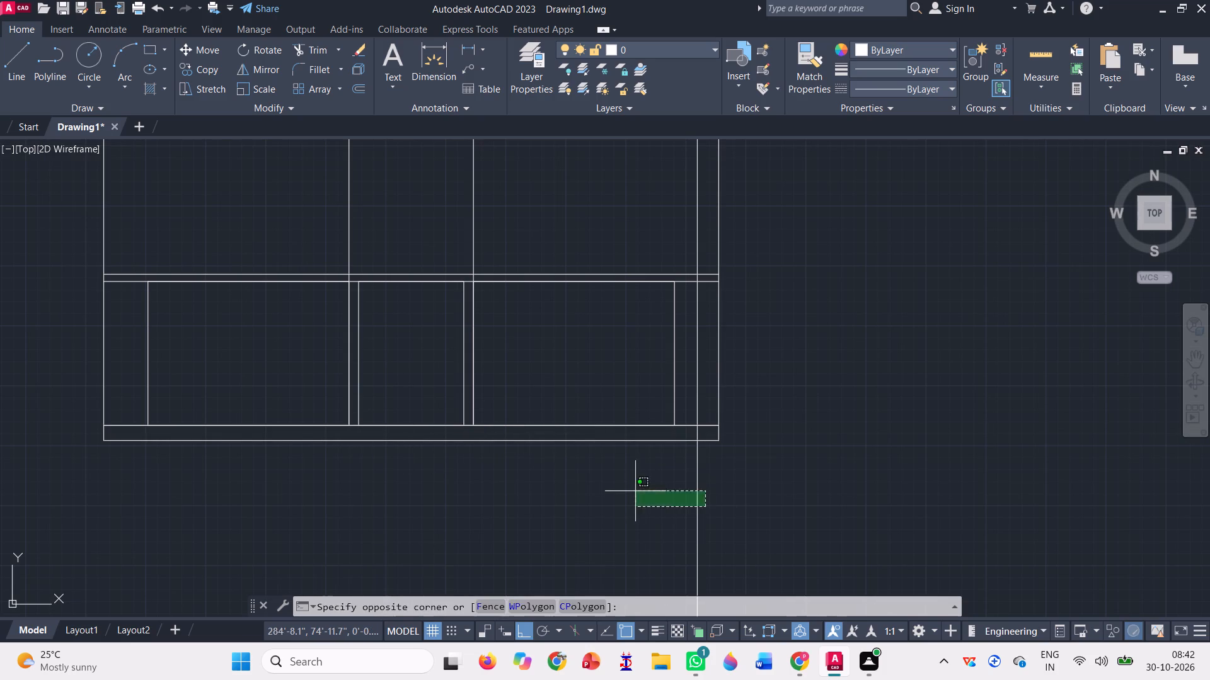
pyautogui.click(633, 489)
pyautogui.click(233, 63)
pyautogui.click(245, 74)
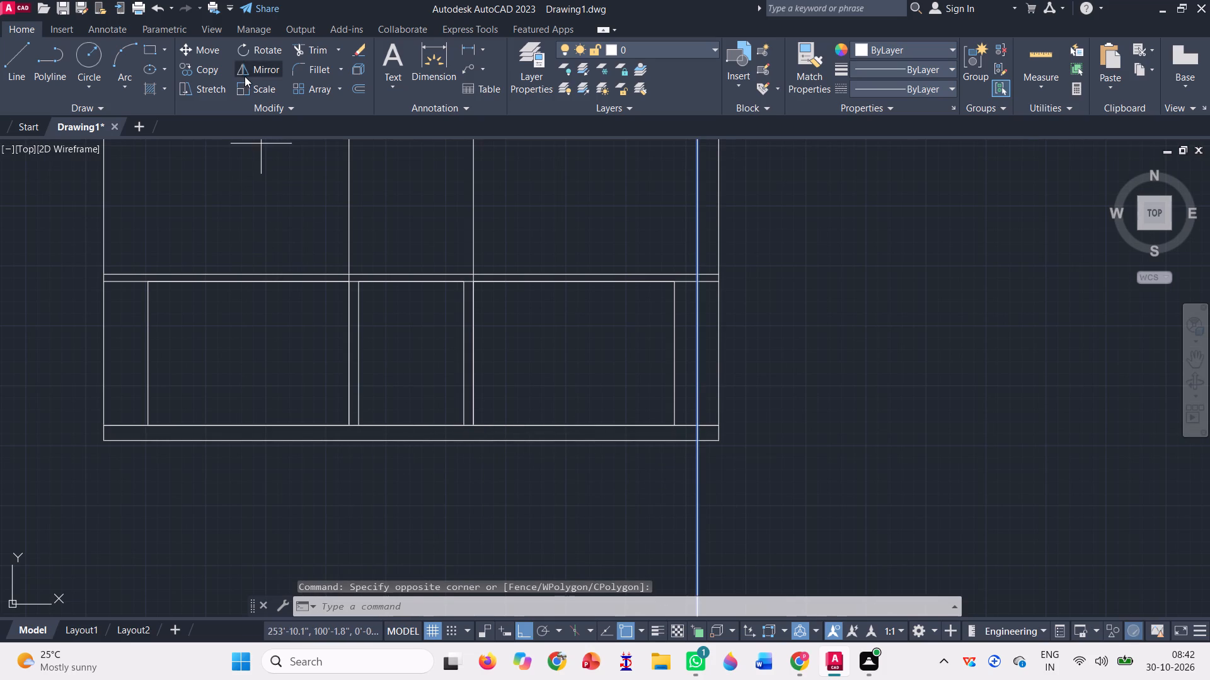
pyautogui.click(413, 441)
pyautogui.click(438, 528)
pyautogui.press('space')
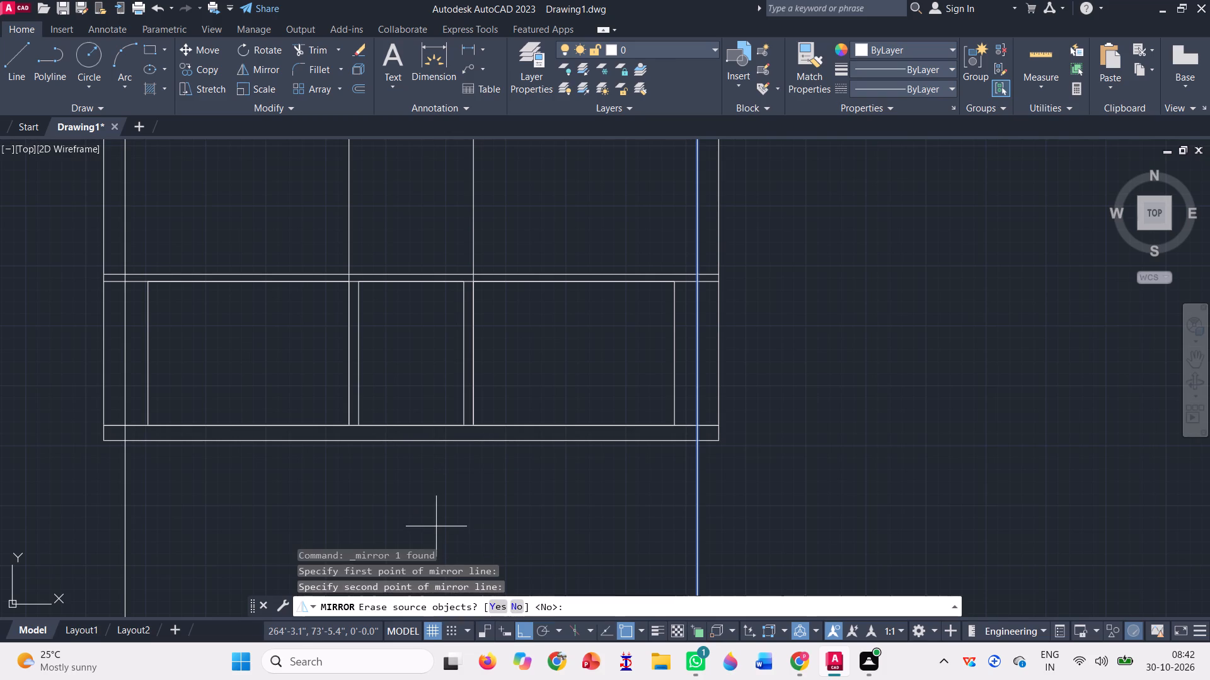
# Draw an inset rectangle within the base rectangle, spanning its full height between the two construction lines.
pyautogui.click(144, 51)
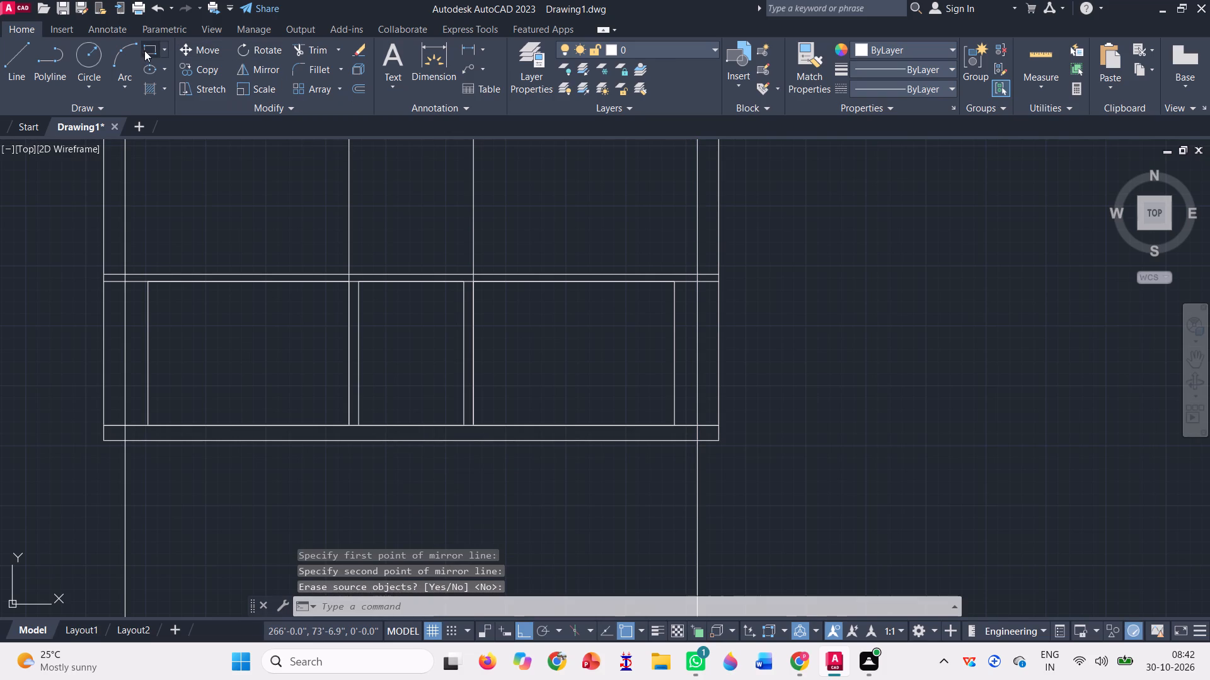
pyautogui.scroll(3, 138, 435)
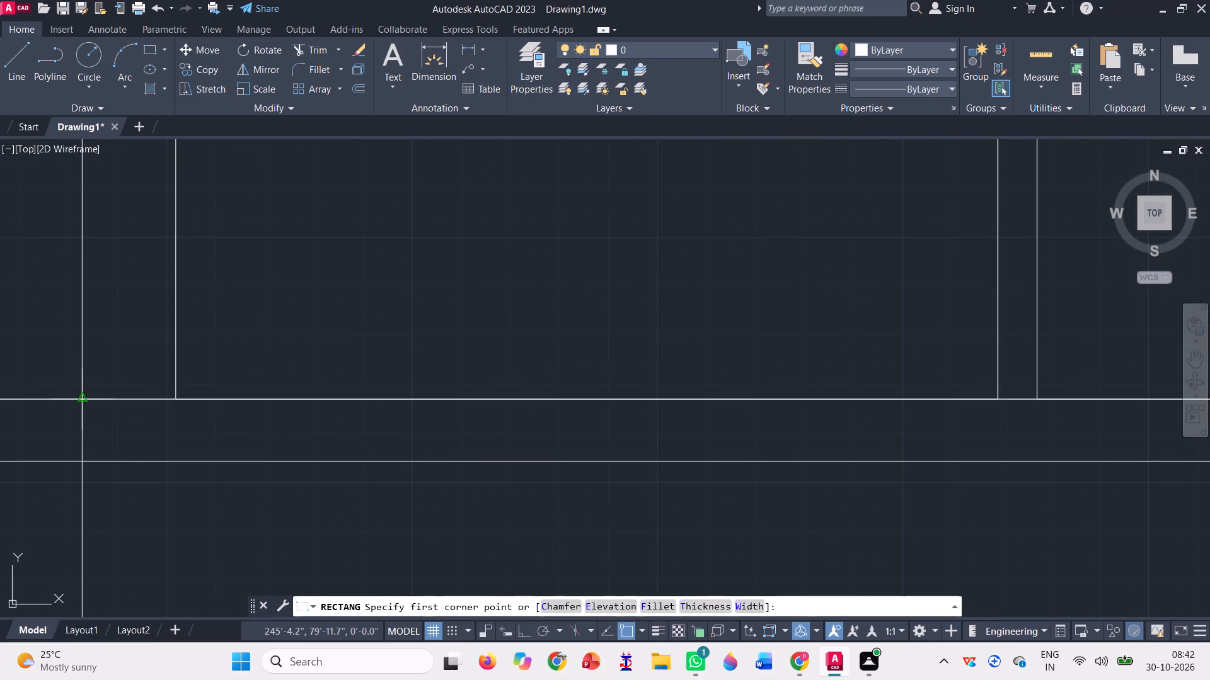
pyautogui.click(84, 395)
pyautogui.scroll(-2, 189, 419)
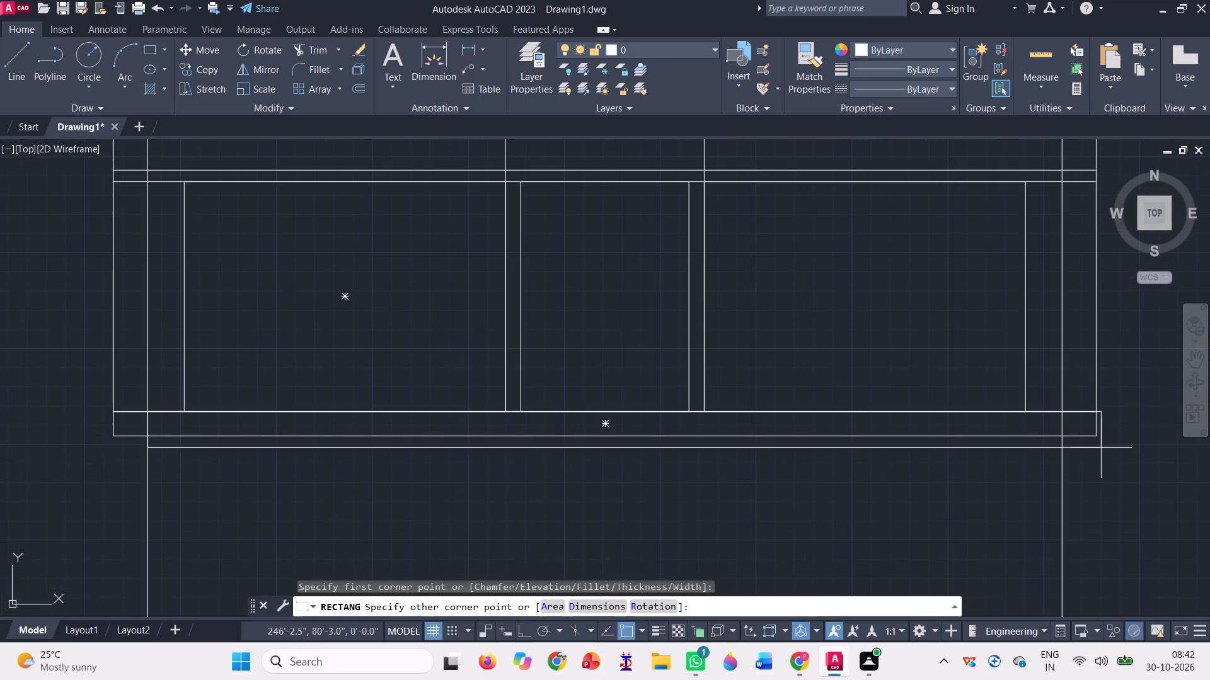
pyautogui.scroll(1, 1059, 434)
pyautogui.click(1059, 433)
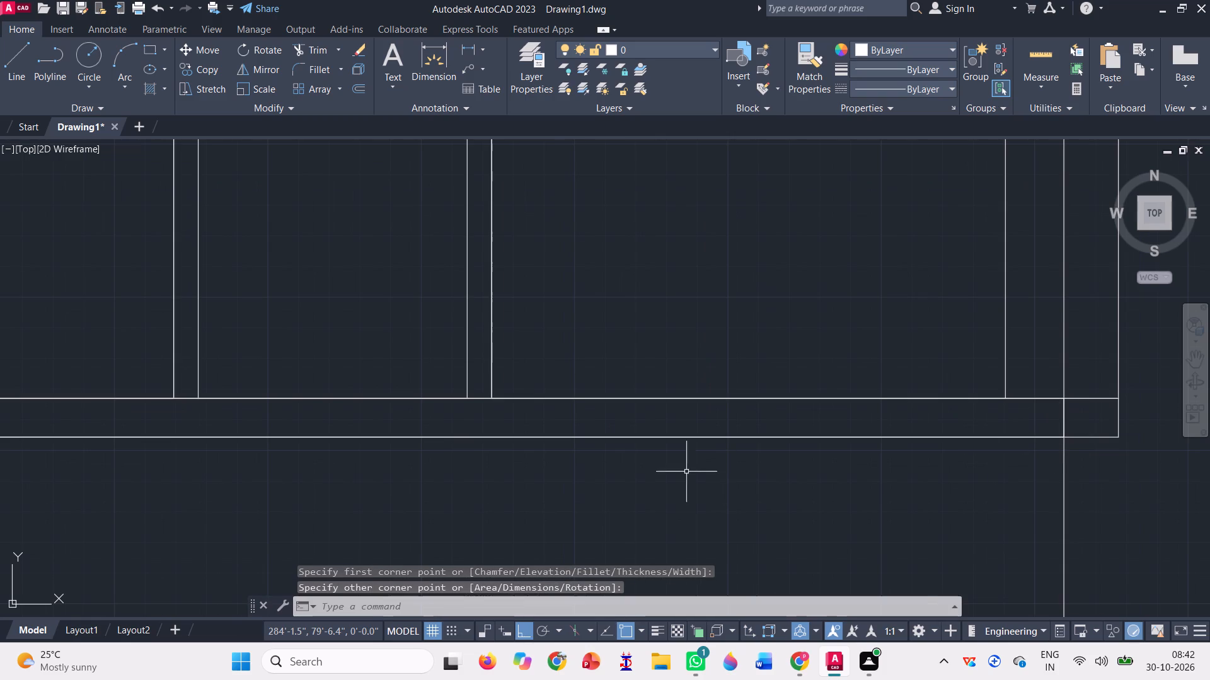
# Move the full-width base rectangle straight down by its own height so its top meets the inset rectangle's bottom edge.
pyautogui.scroll(-1, 683, 472)
pyautogui.click(974, 460)
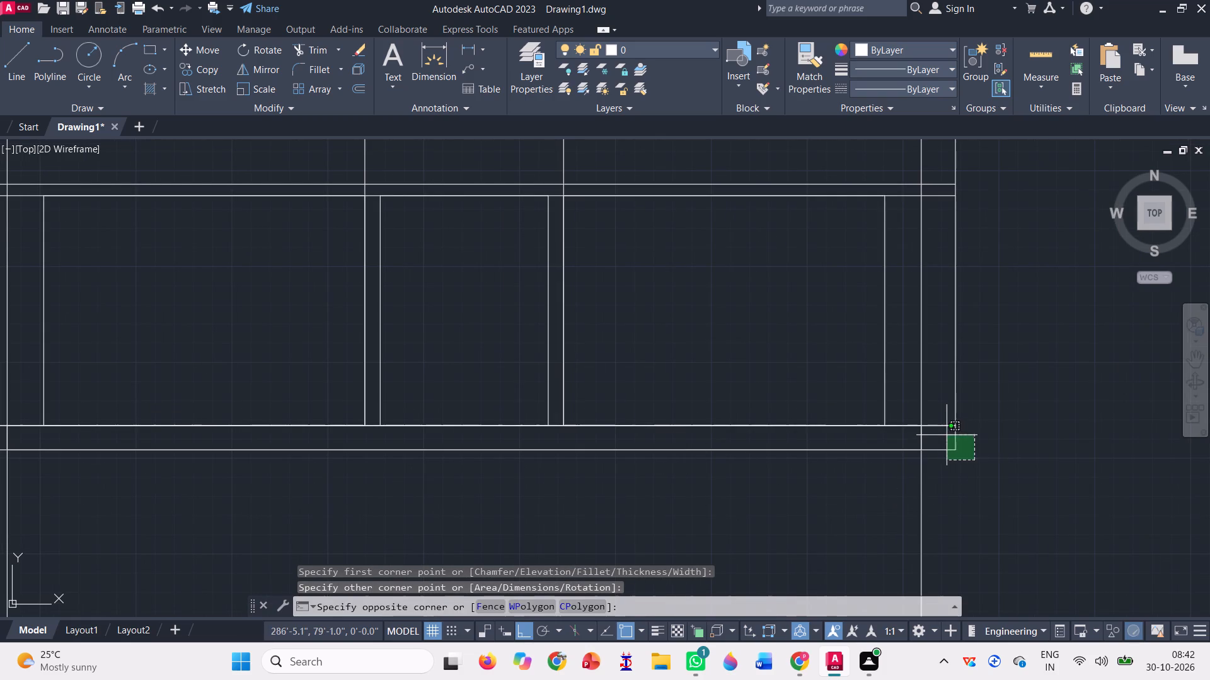
pyautogui.click(947, 434)
pyautogui.write('m')
pyautogui.press('space')
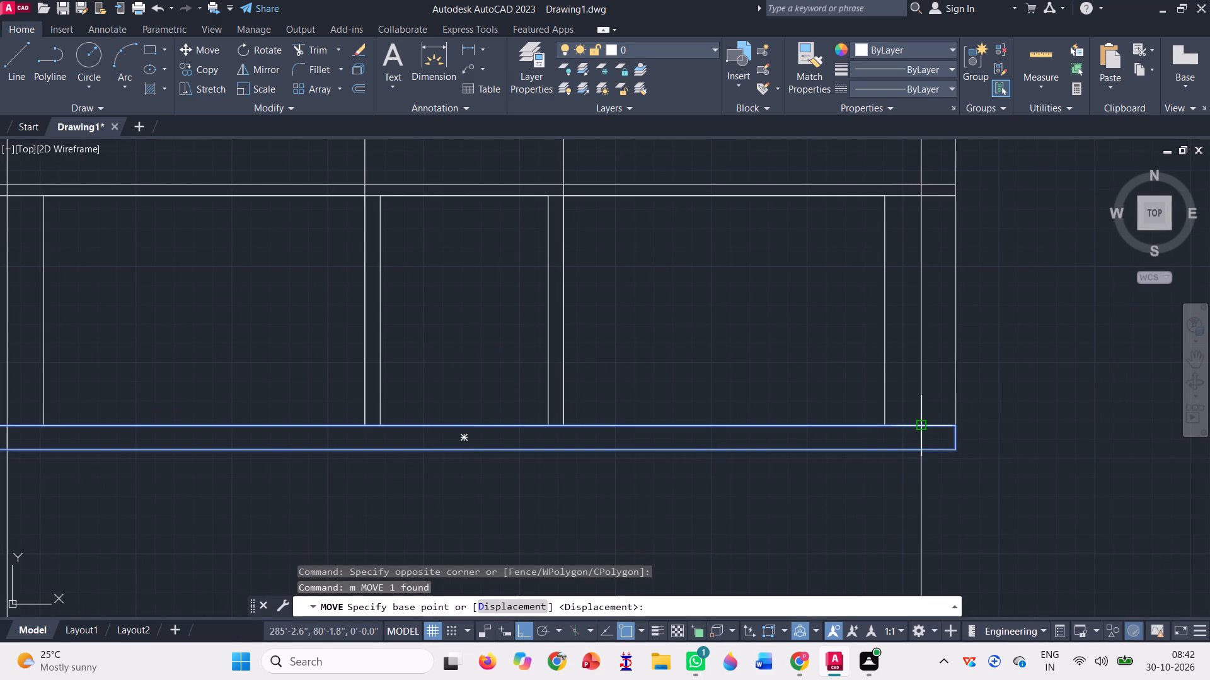
pyautogui.click(923, 423)
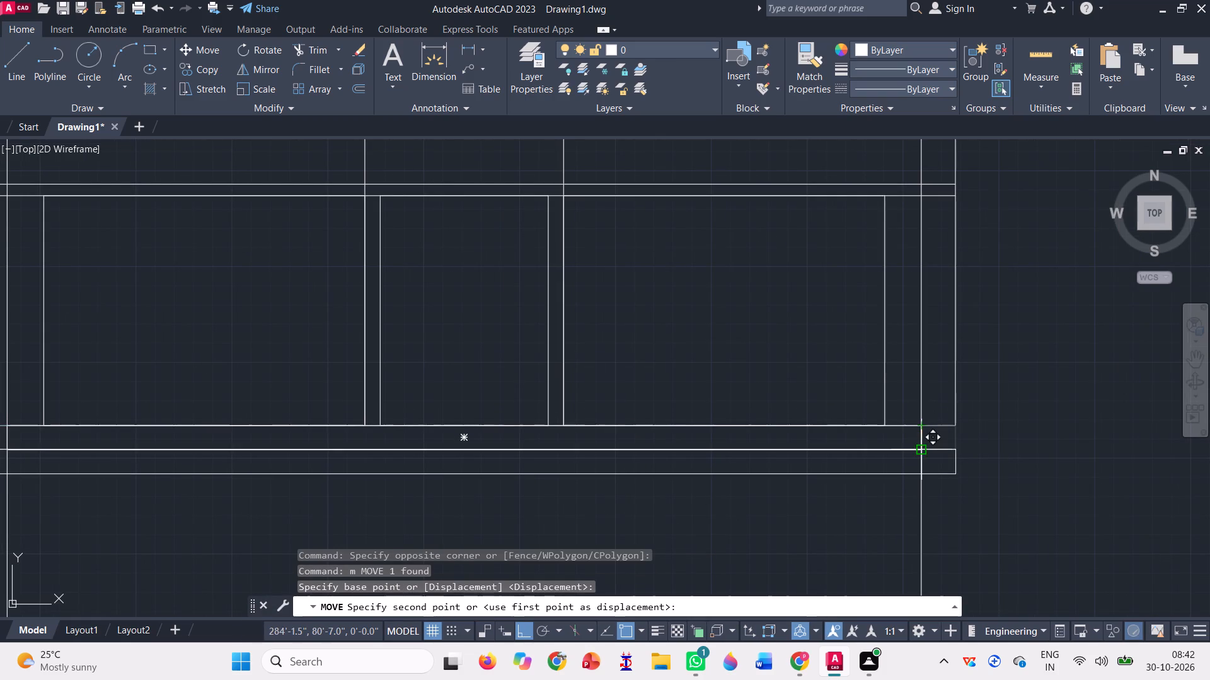
pyautogui.click(925, 447)
# Erase the two vertical construction lines.
pyautogui.scroll(-3, 821, 456)
pyautogui.click(914, 541)
pyautogui.click(509, 502)
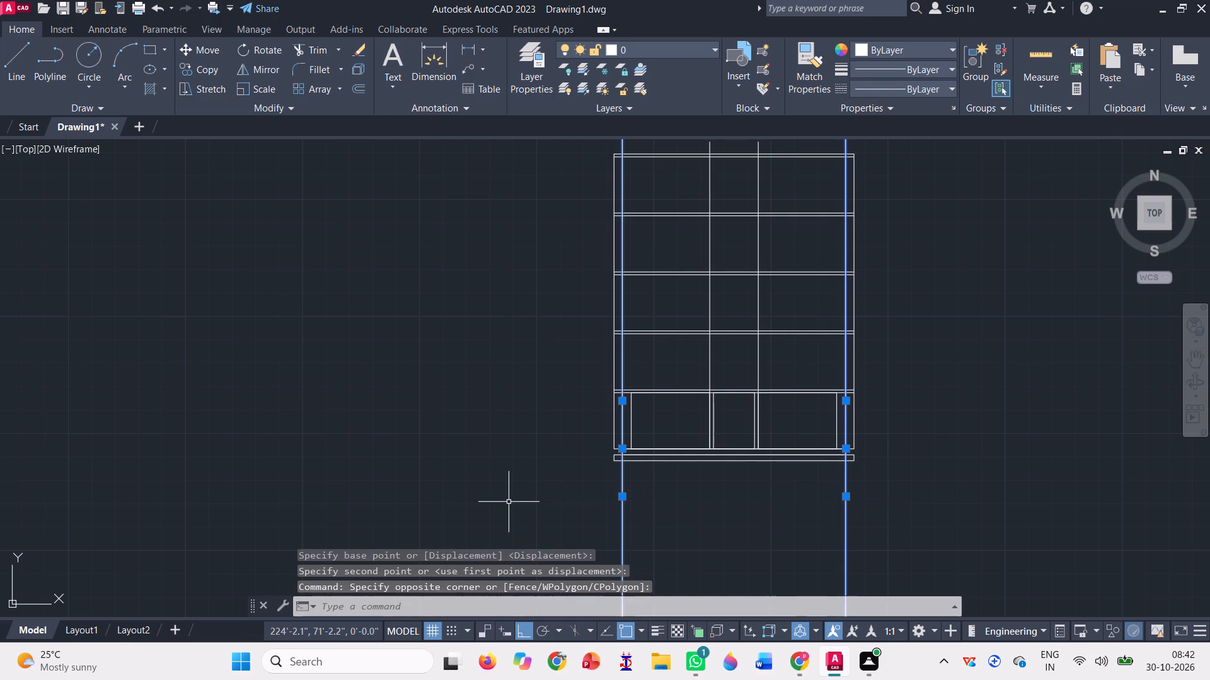
pyautogui.press('Delete')
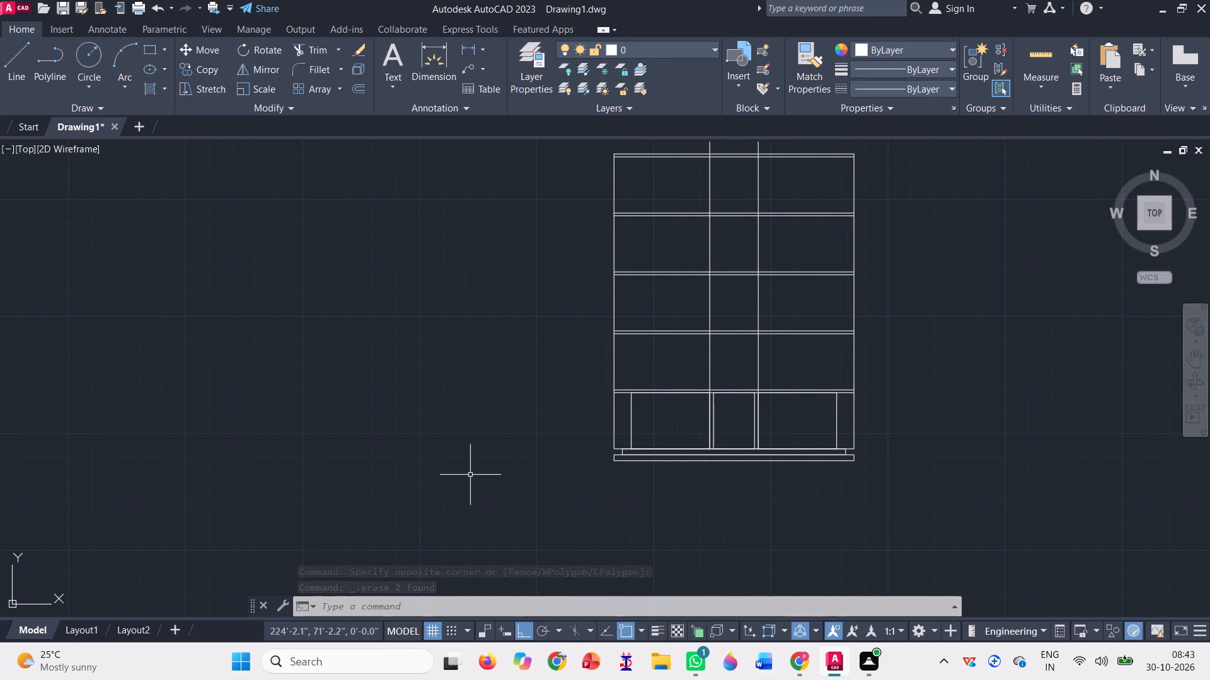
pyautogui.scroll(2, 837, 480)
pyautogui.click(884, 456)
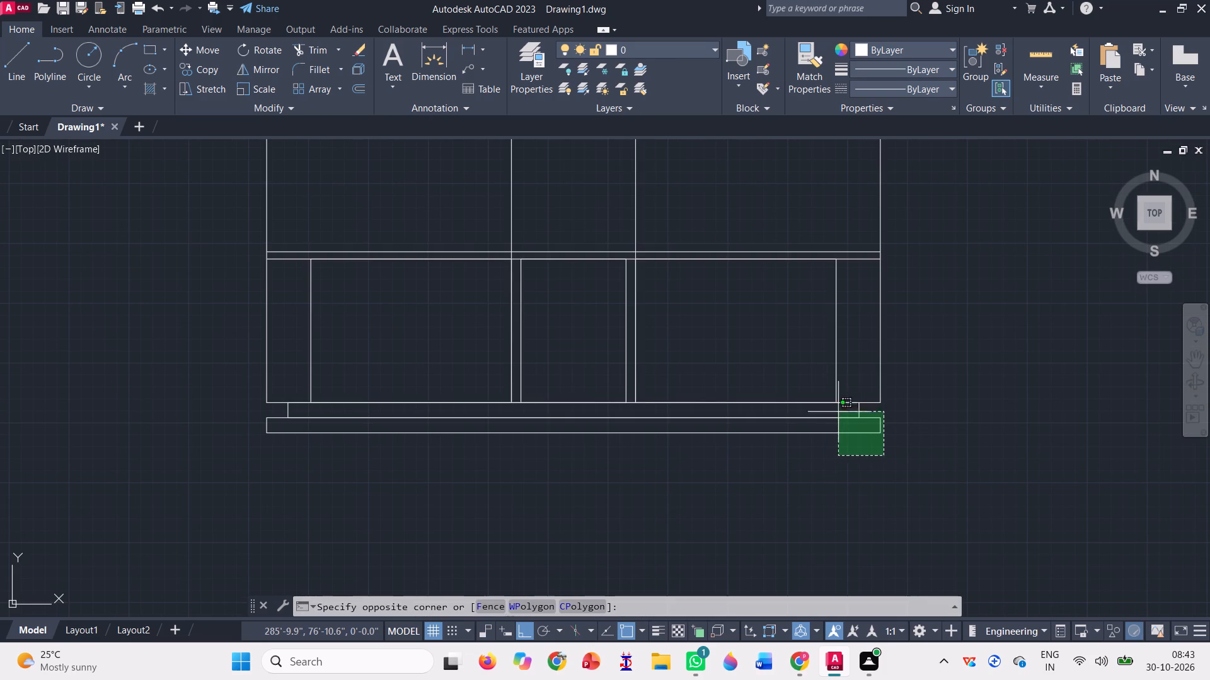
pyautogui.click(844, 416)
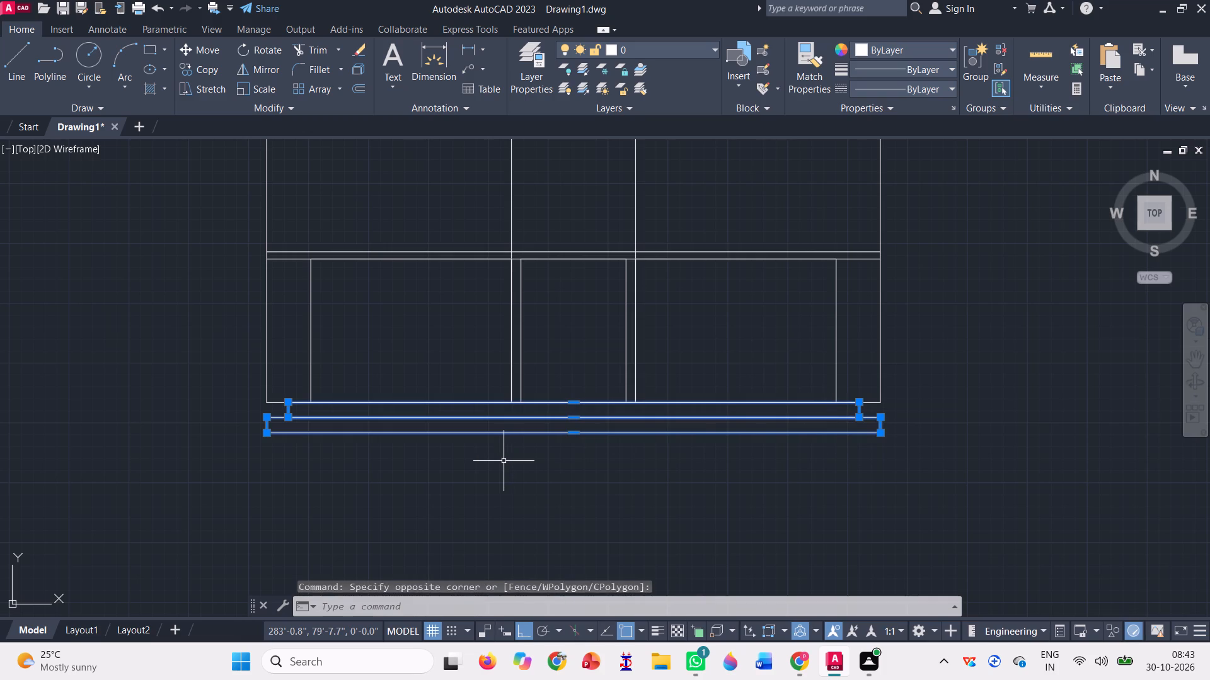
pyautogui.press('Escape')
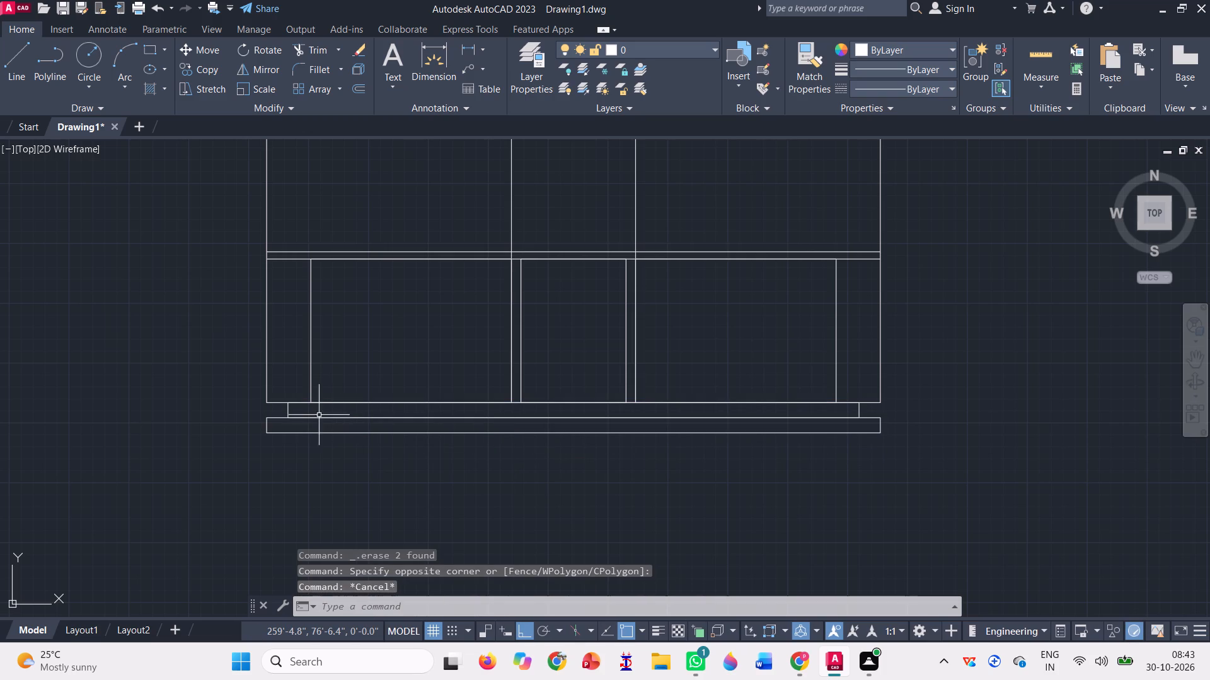
# Move both base rectangles straight down by one rectangle height, leaving a gap beneath the bottom bay.
pyautogui.scroll(1, 298, 417)
pyautogui.click(299, 475)
pyautogui.click(270, 408)
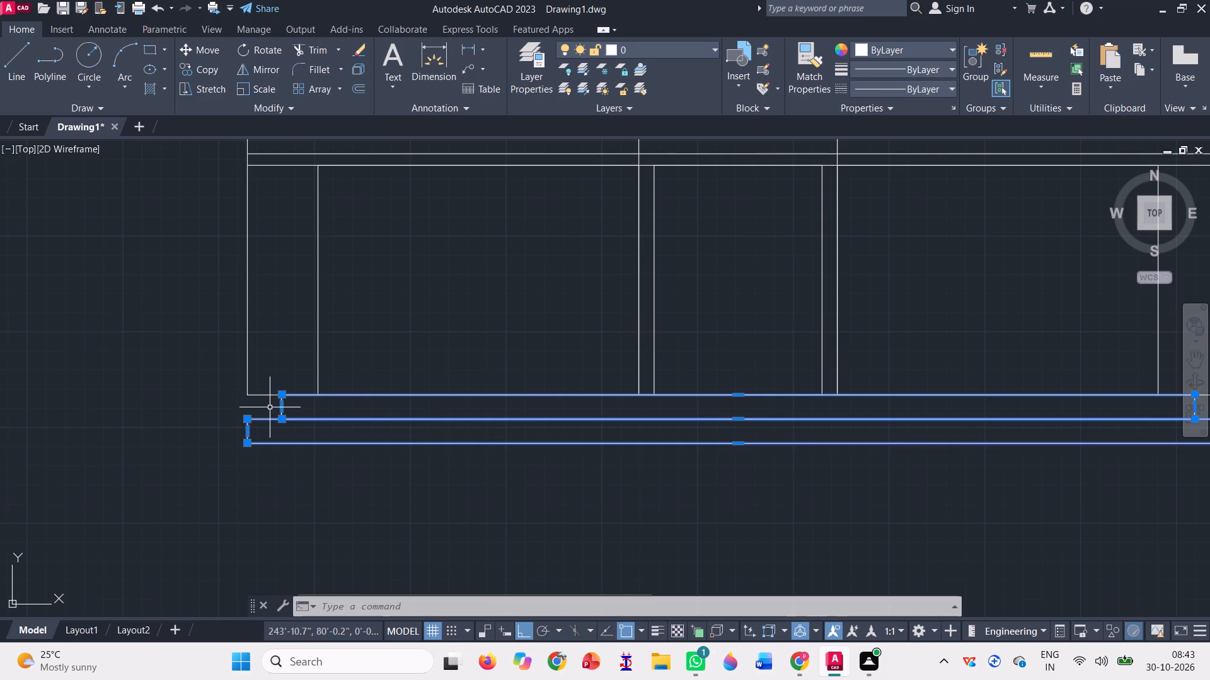
pyautogui.write('m')
pyautogui.press('space')
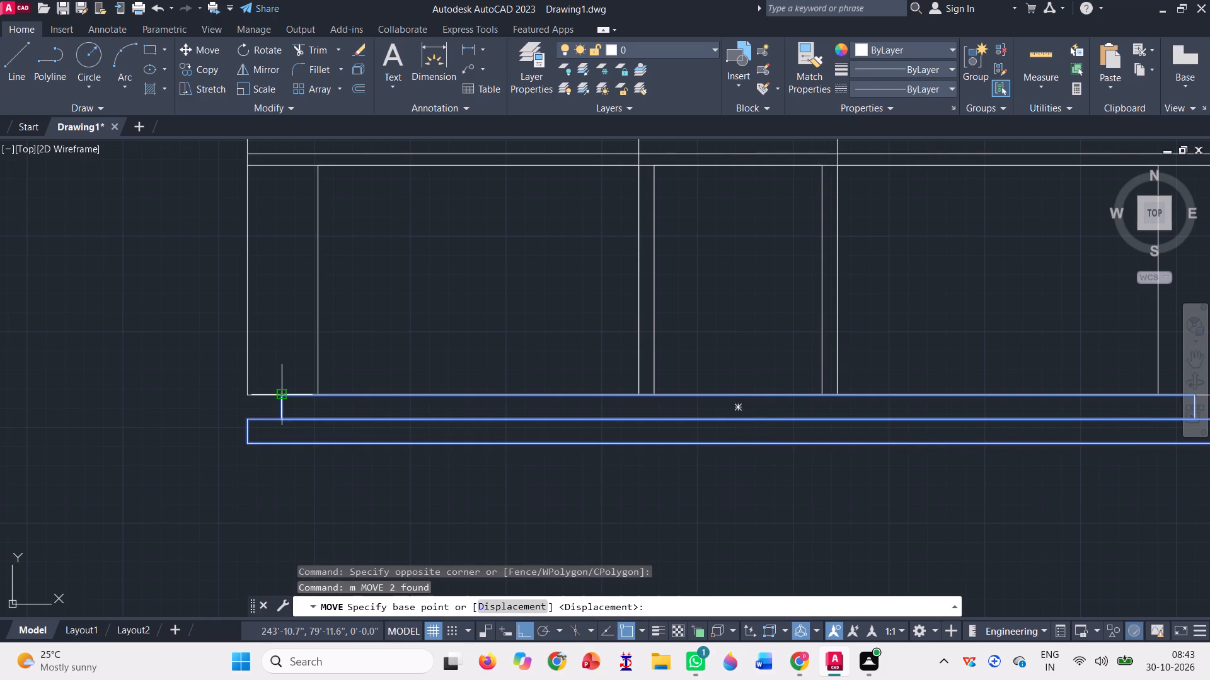
pyautogui.click(284, 395)
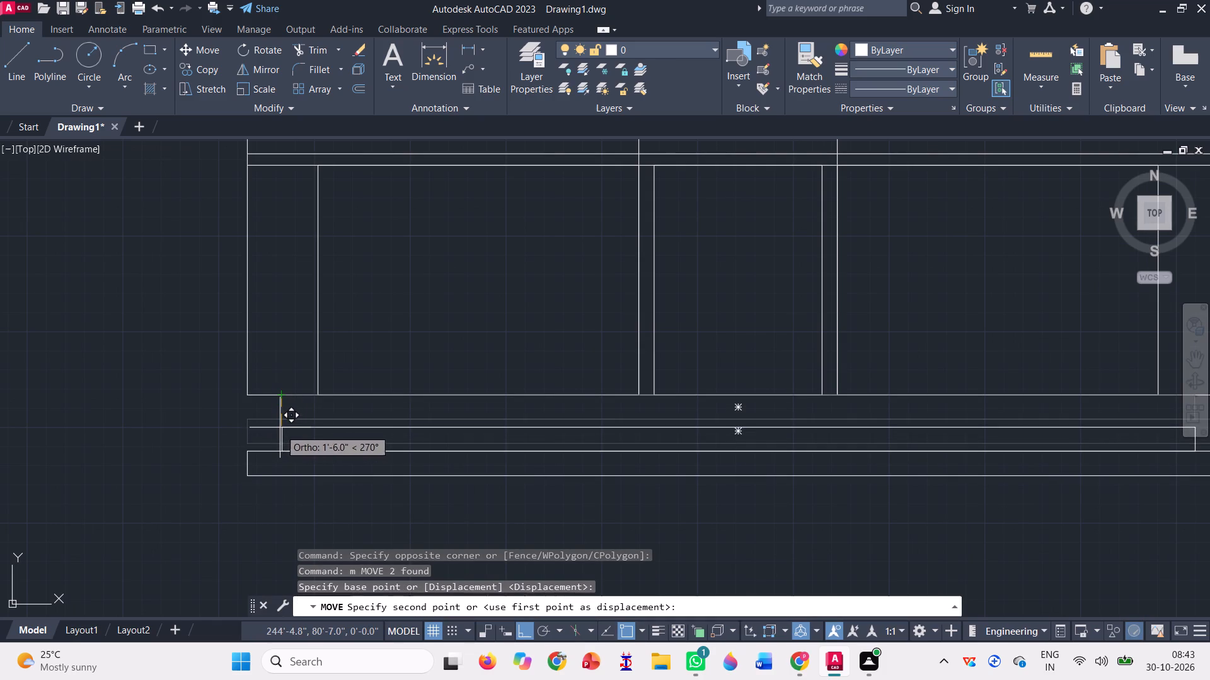
pyautogui.click(280, 425)
pyautogui.scroll(-2, 142, 377)
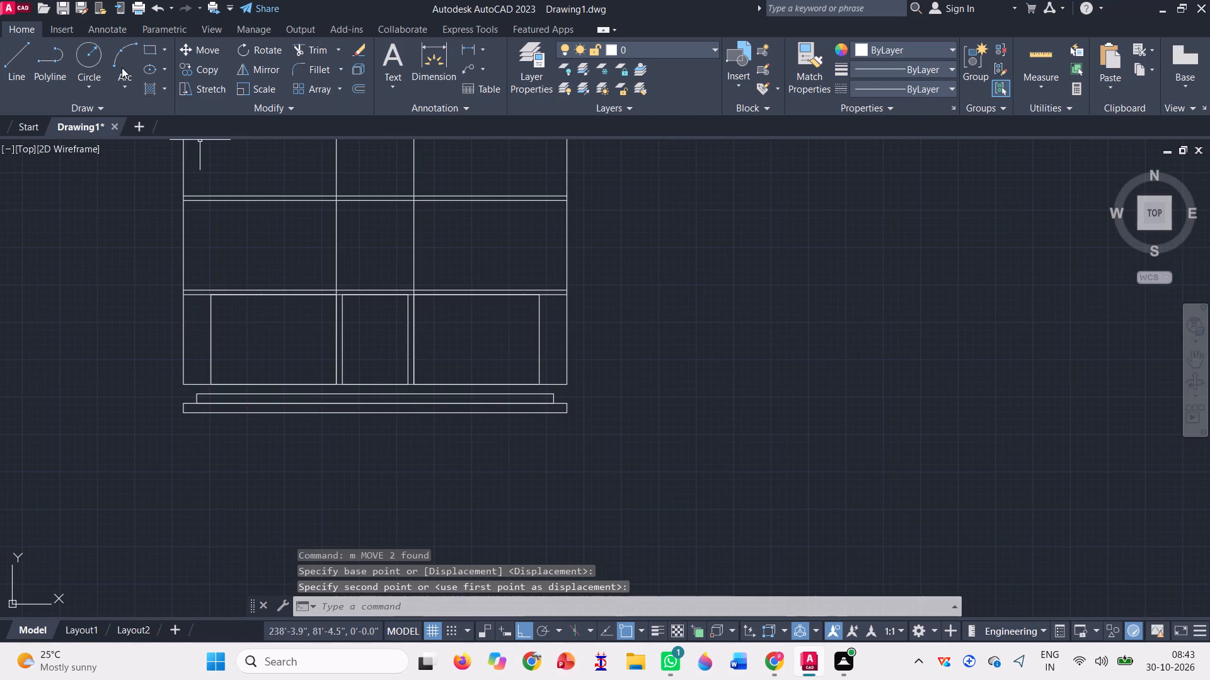
# Draw a diagonal line from the inset base rectangle's upper-left corner to the lower-left corner of the leftmost bottom-bay rectangle.
pyautogui.click(4, 67)
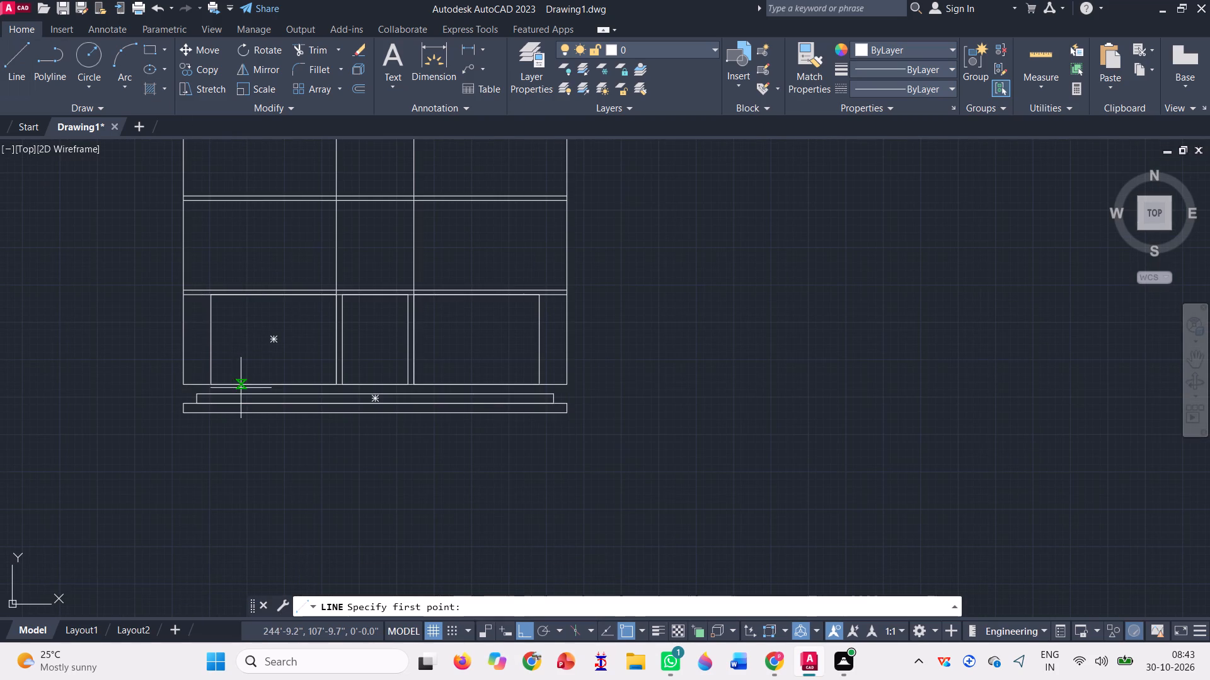
pyautogui.scroll(3, 241, 393)
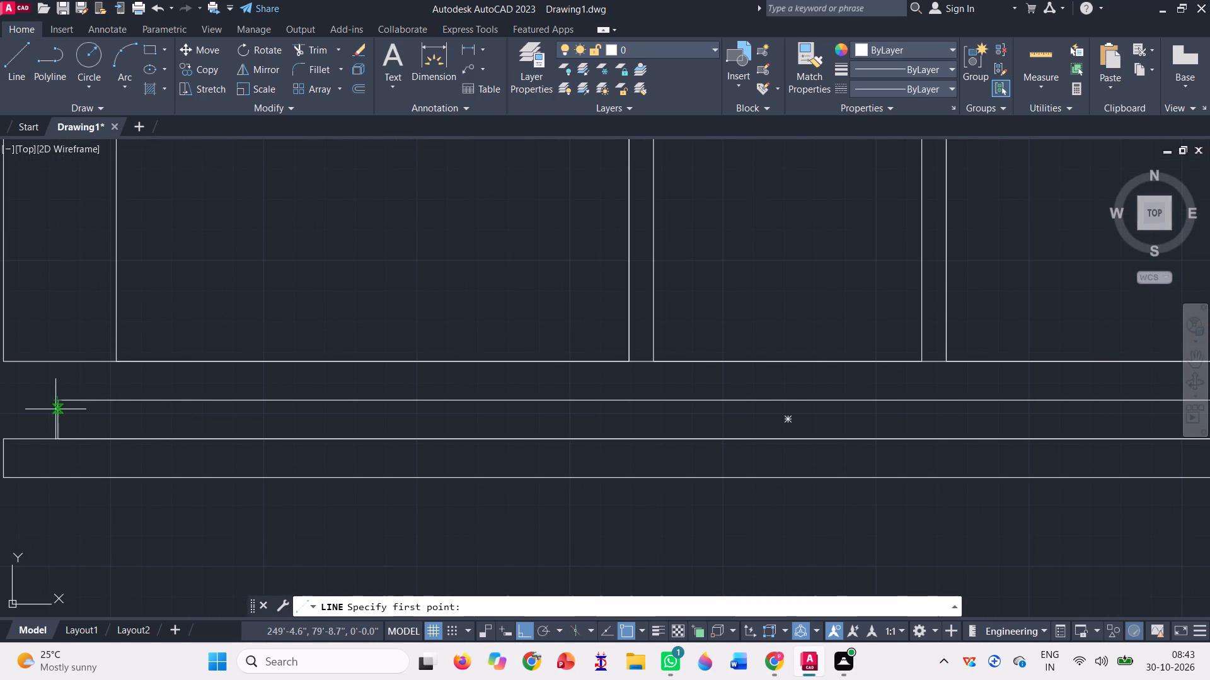
pyautogui.click(59, 399)
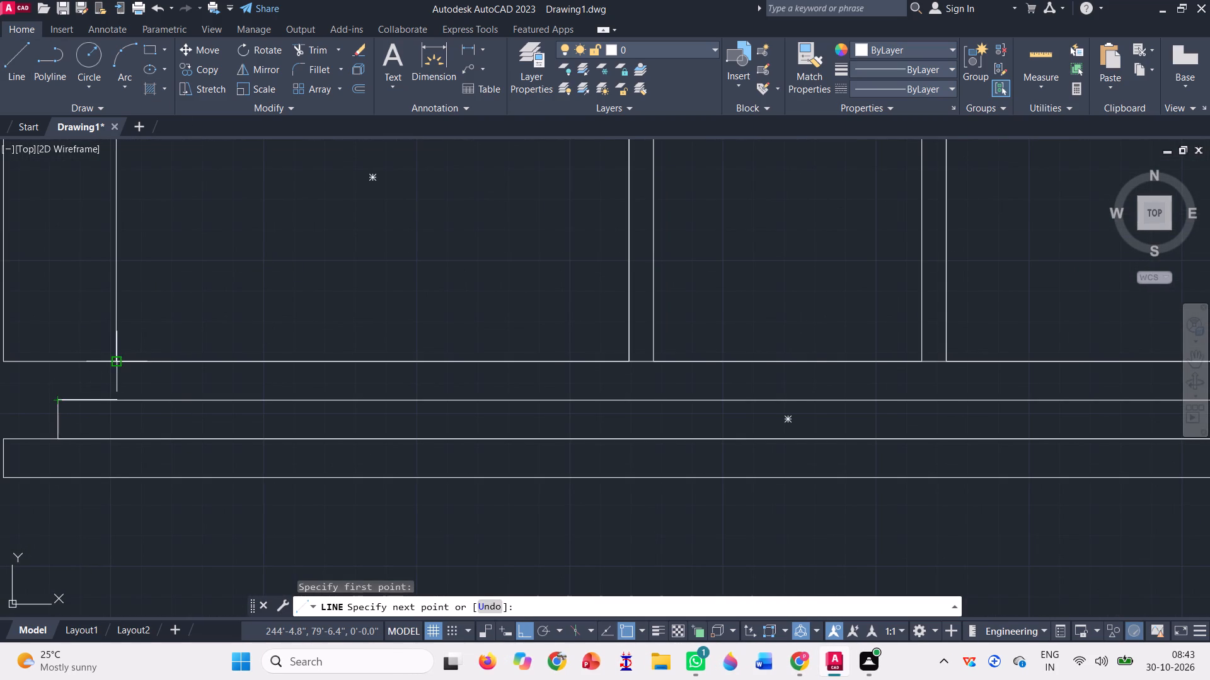
pyautogui.click(113, 356)
pyautogui.scroll(-3, 127, 371)
pyautogui.press('space')
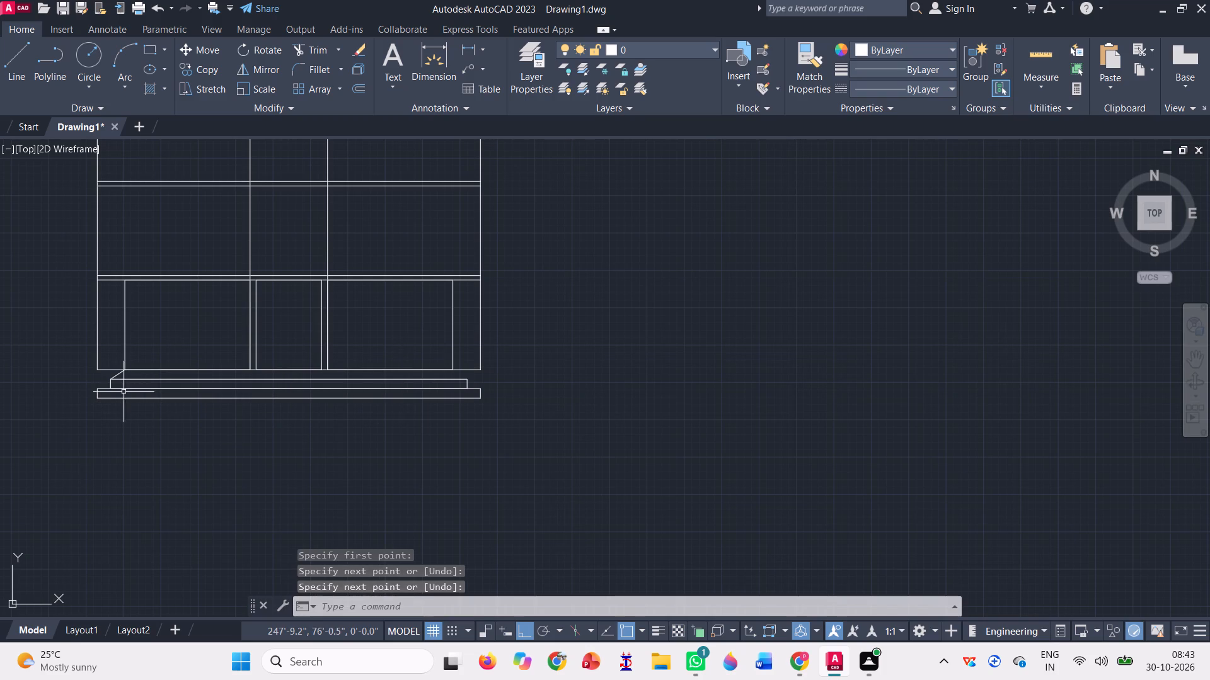
# Draw a short vertical line across the full height of the lower base rectangle, between its left end and the inset rectangle.
pyautogui.scroll(2, 78, 390)
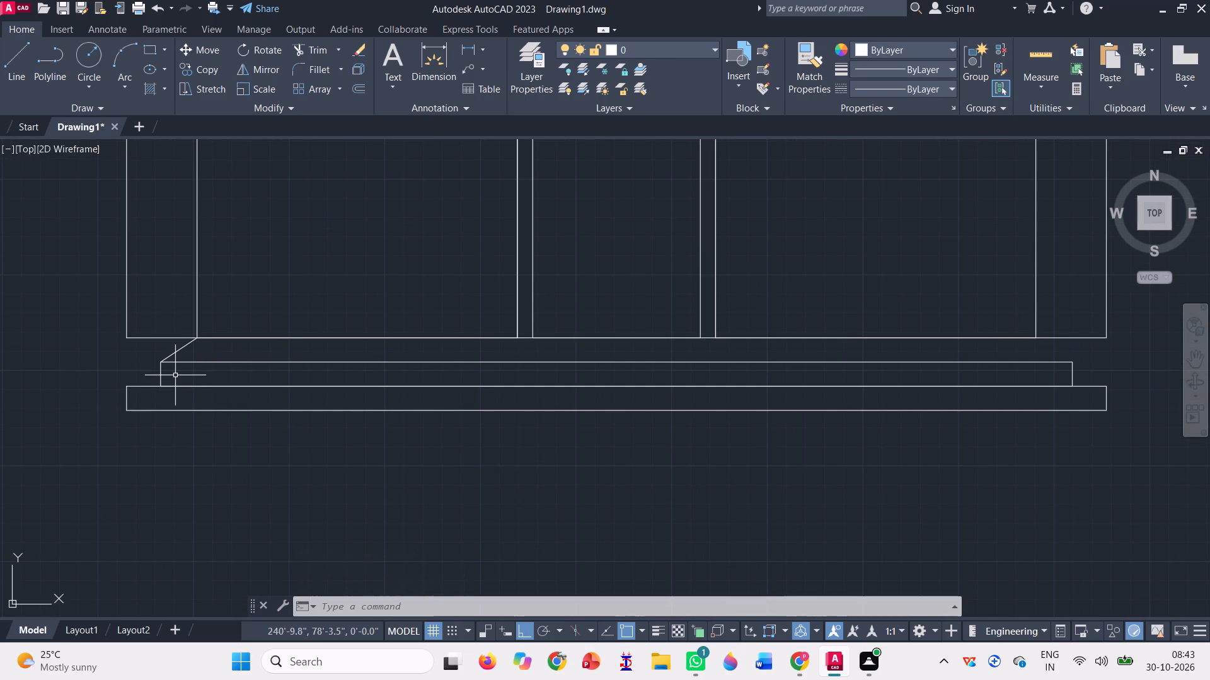
pyautogui.press('l')
pyautogui.press('Return')
pyautogui.scroll(2, 173, 379)
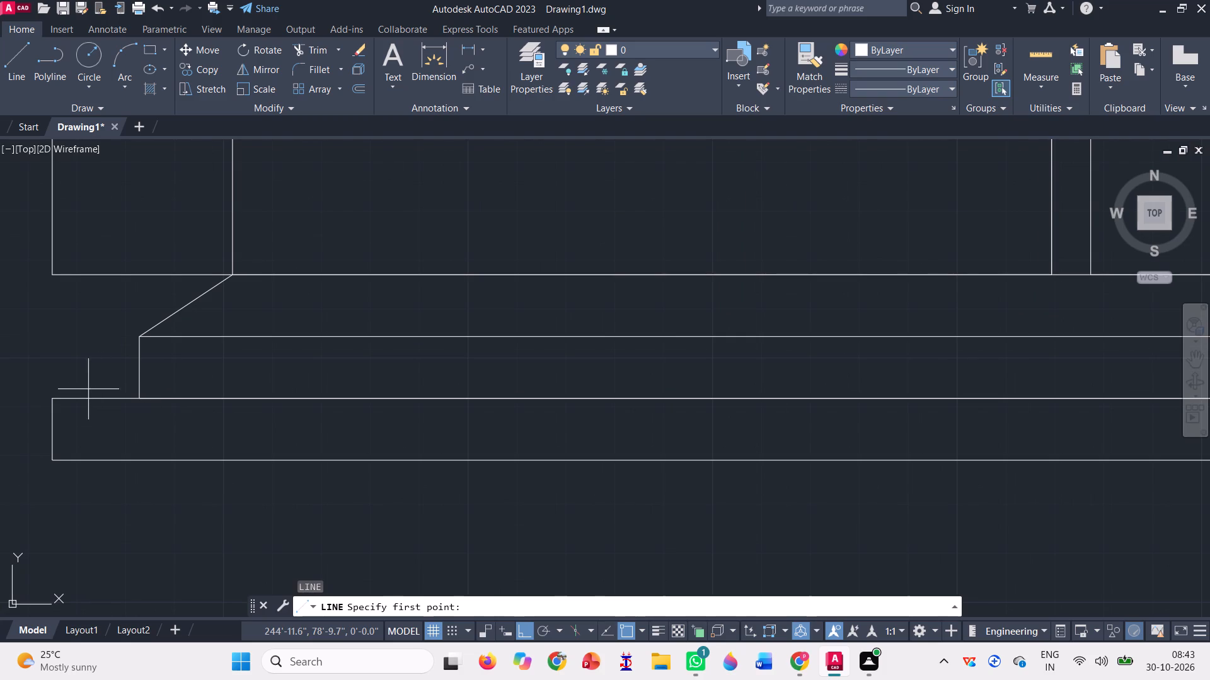
pyautogui.click(108, 395)
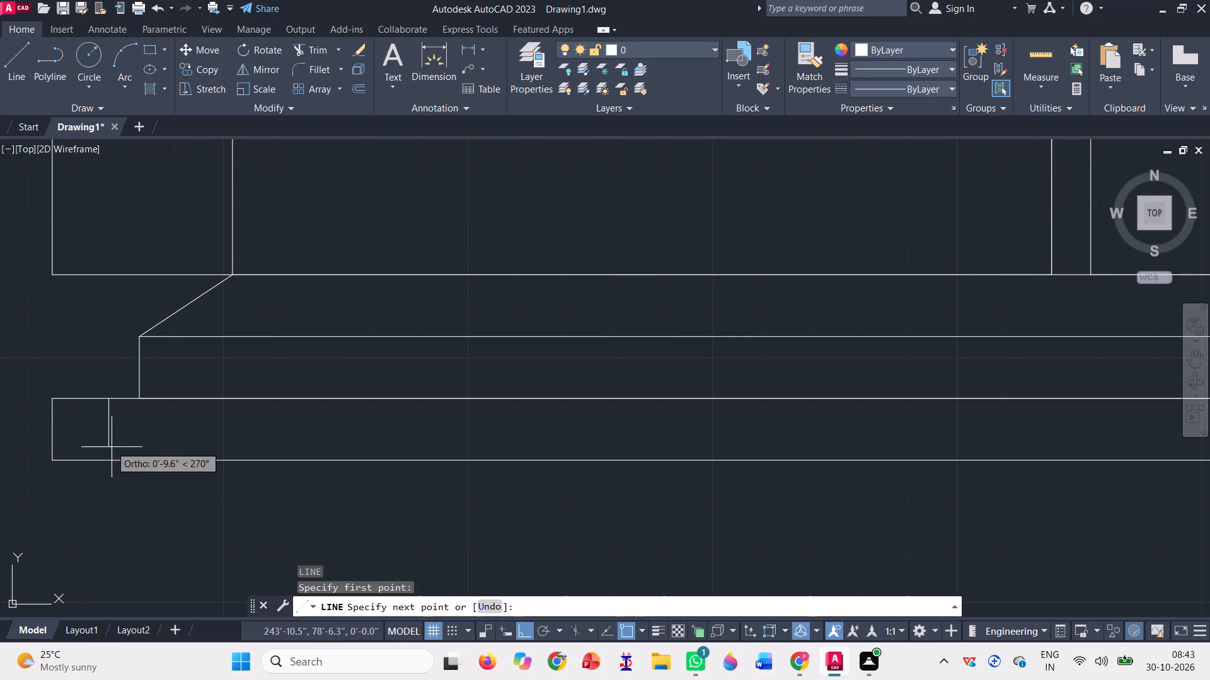
pyautogui.click(105, 461)
pyautogui.scroll(-1, 153, 375)
pyautogui.press('space')
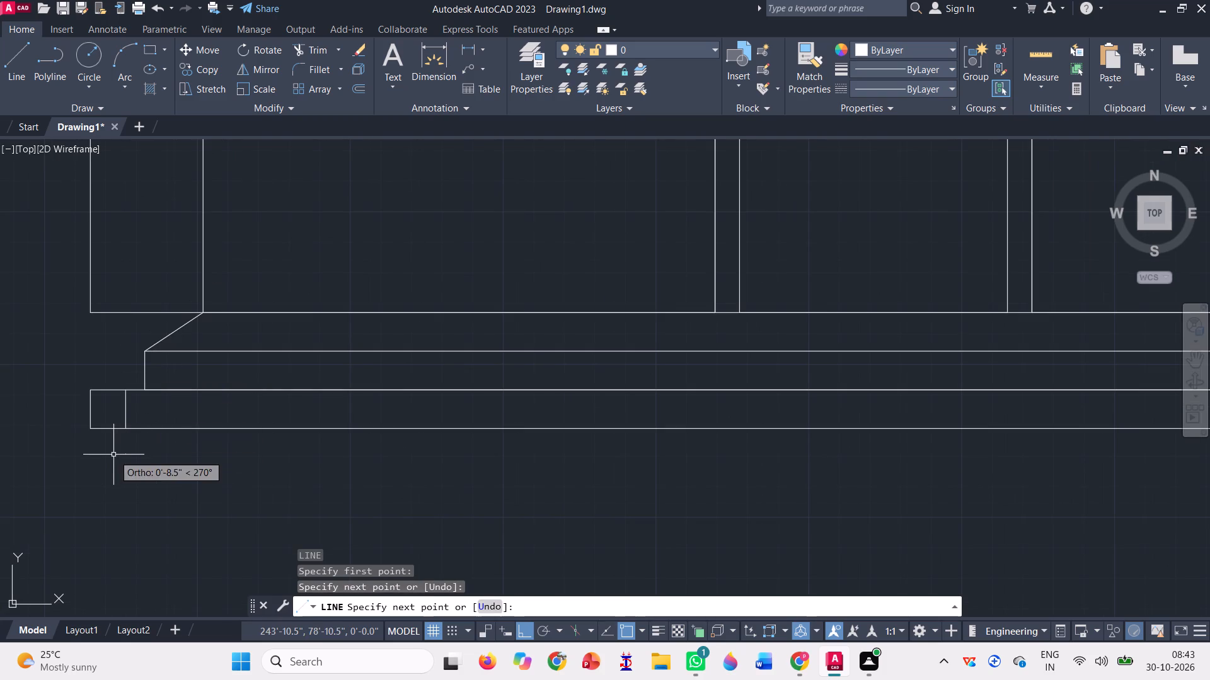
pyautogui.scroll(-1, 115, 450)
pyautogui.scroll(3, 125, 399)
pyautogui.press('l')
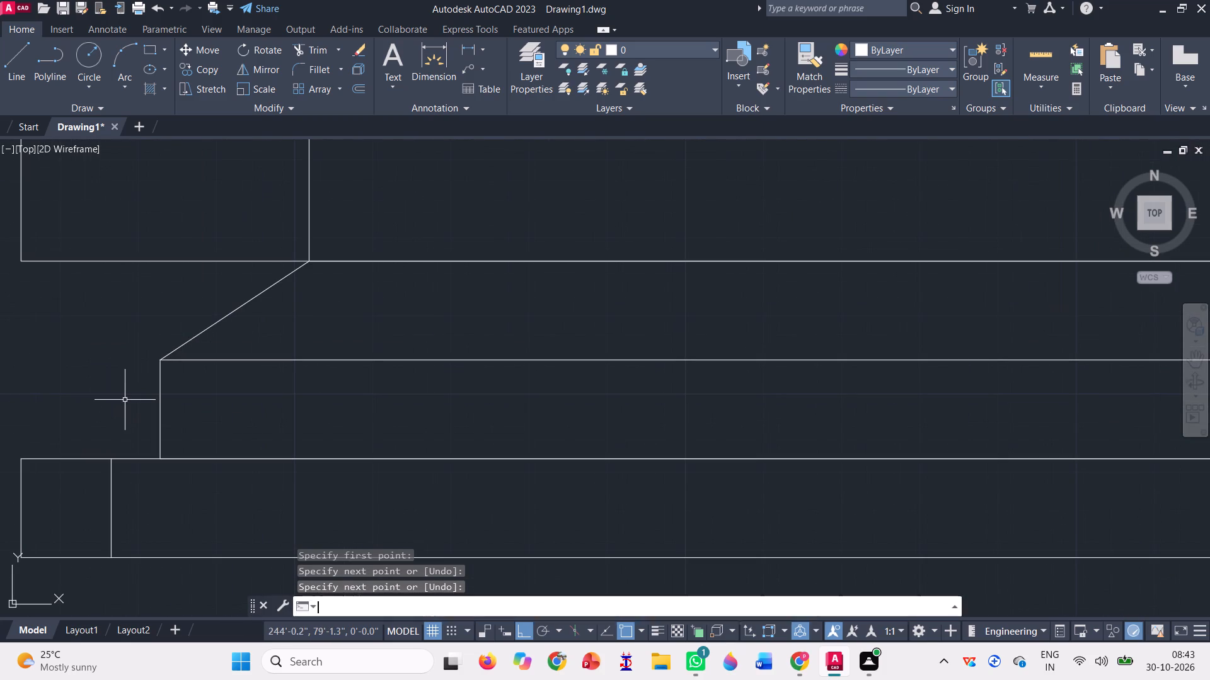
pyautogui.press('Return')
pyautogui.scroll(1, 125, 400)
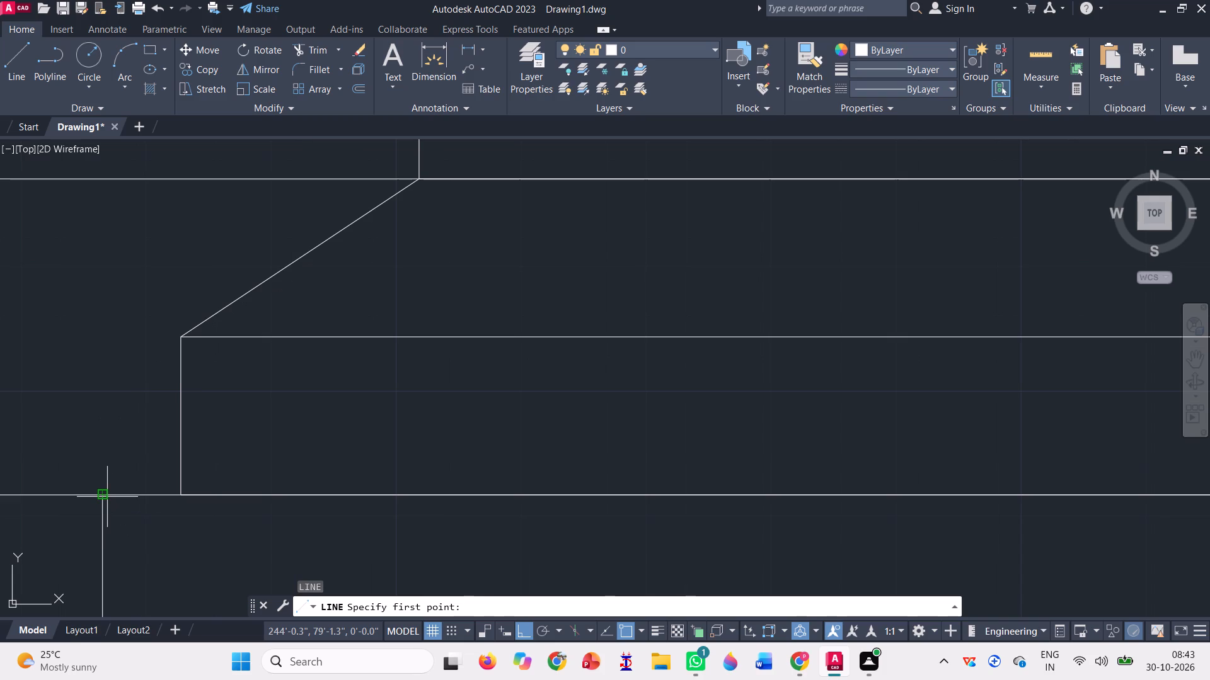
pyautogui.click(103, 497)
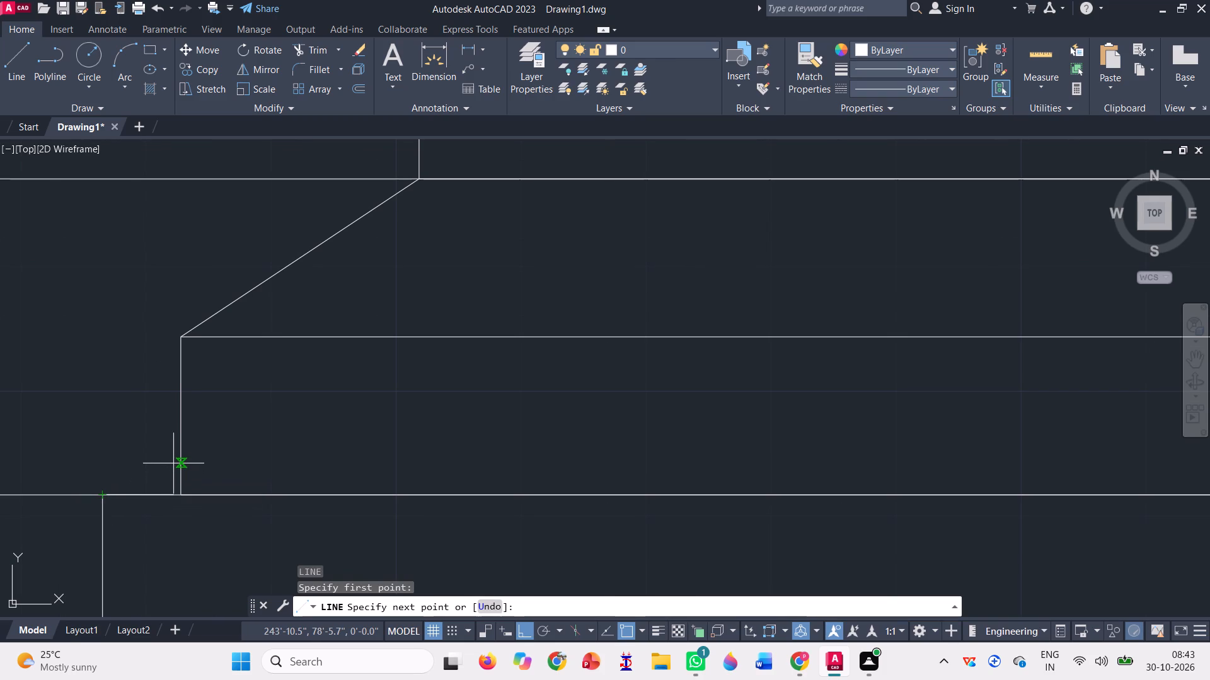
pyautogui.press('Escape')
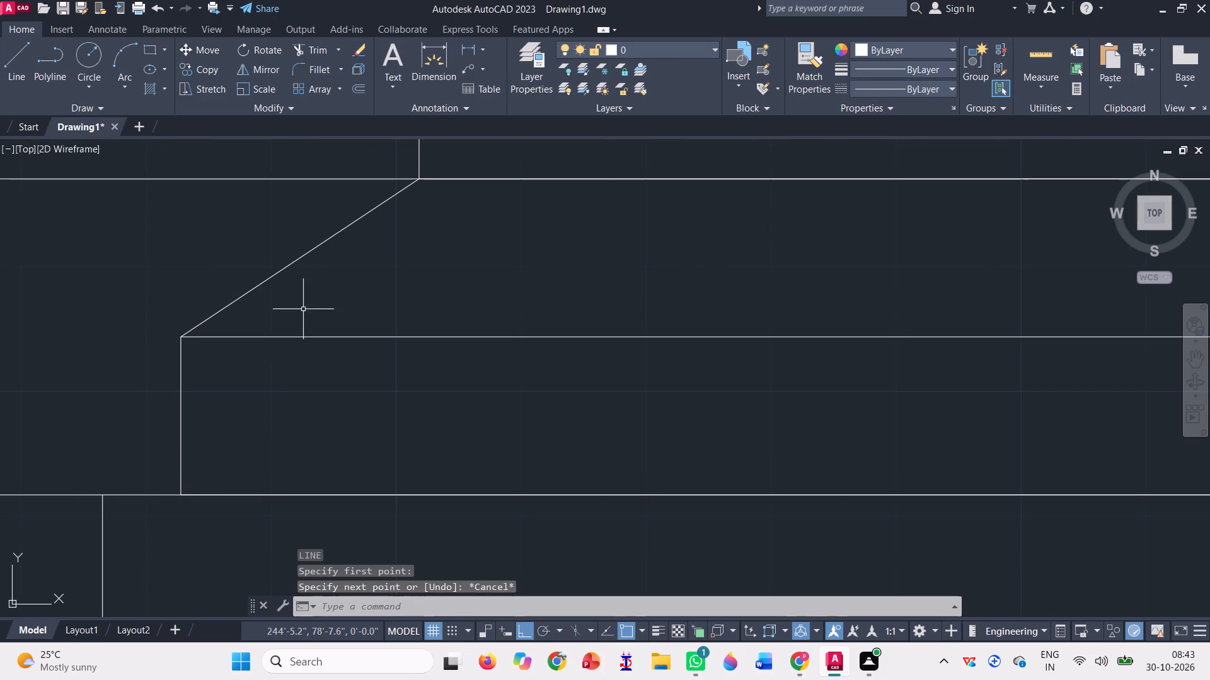
# Copy the diagonal line by its lower end onto the top of the short vertical line in the lower base rectangle.
pyautogui.click(306, 302)
pyautogui.click(261, 251)
pyautogui.write('co')
pyautogui.press('space')
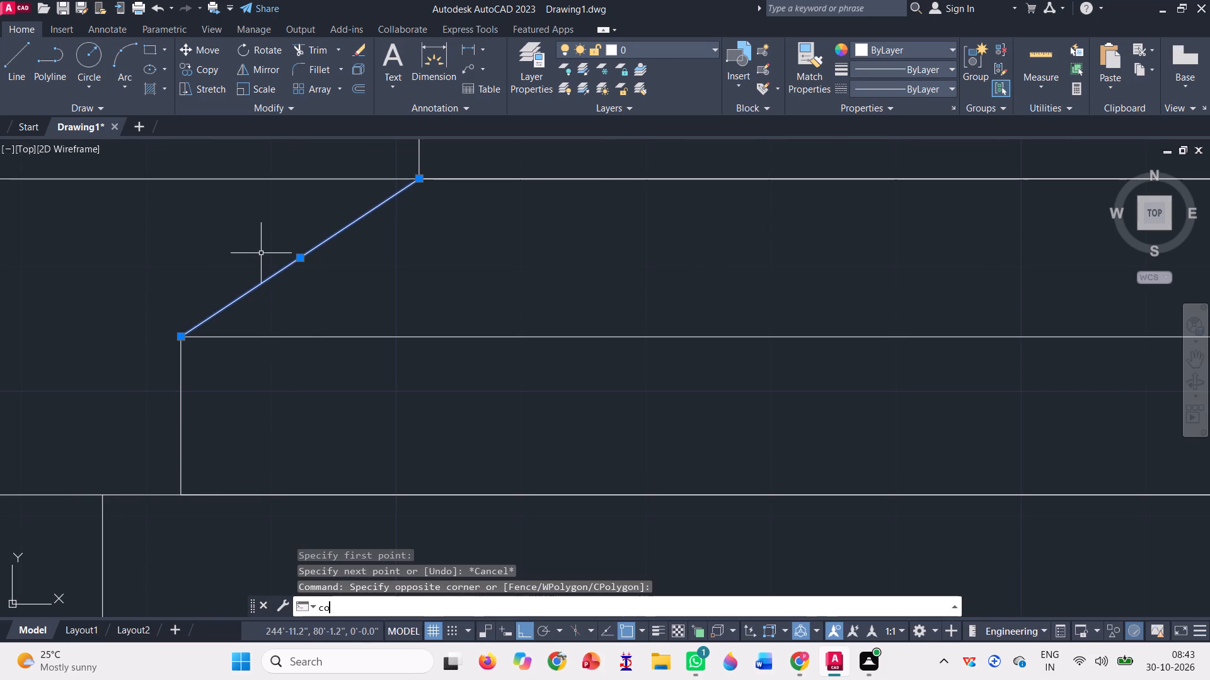
pyautogui.click(181, 336)
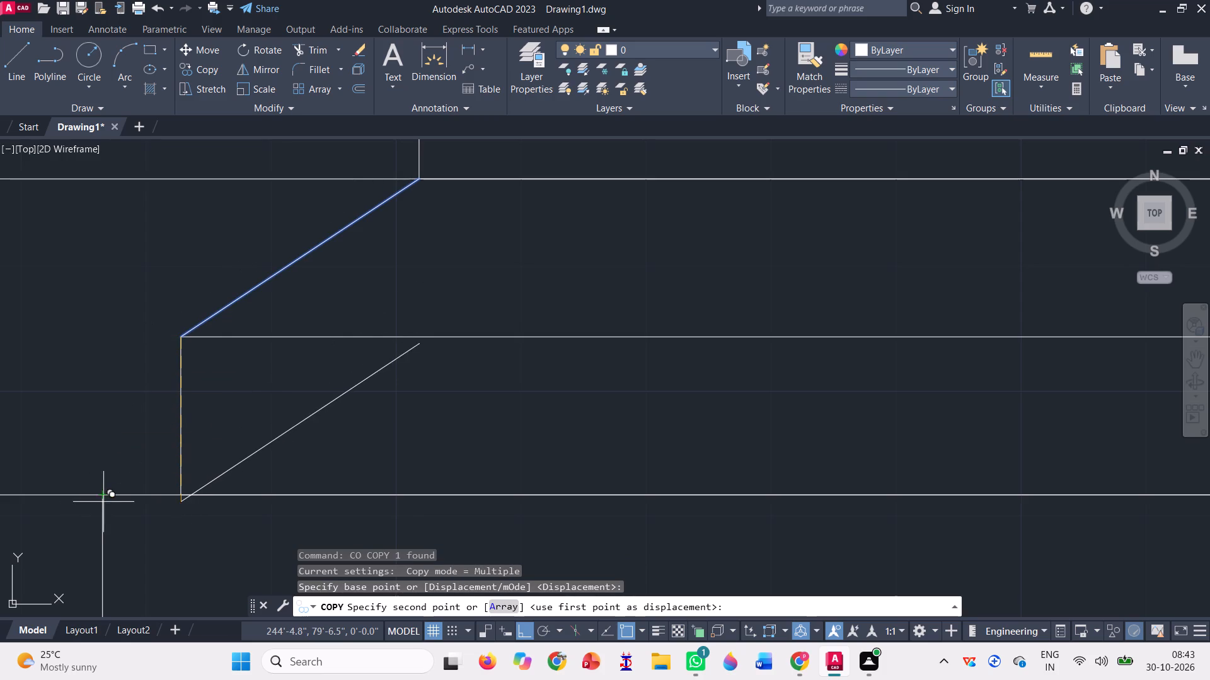
pyautogui.click(104, 496)
pyautogui.scroll(-3, 147, 472)
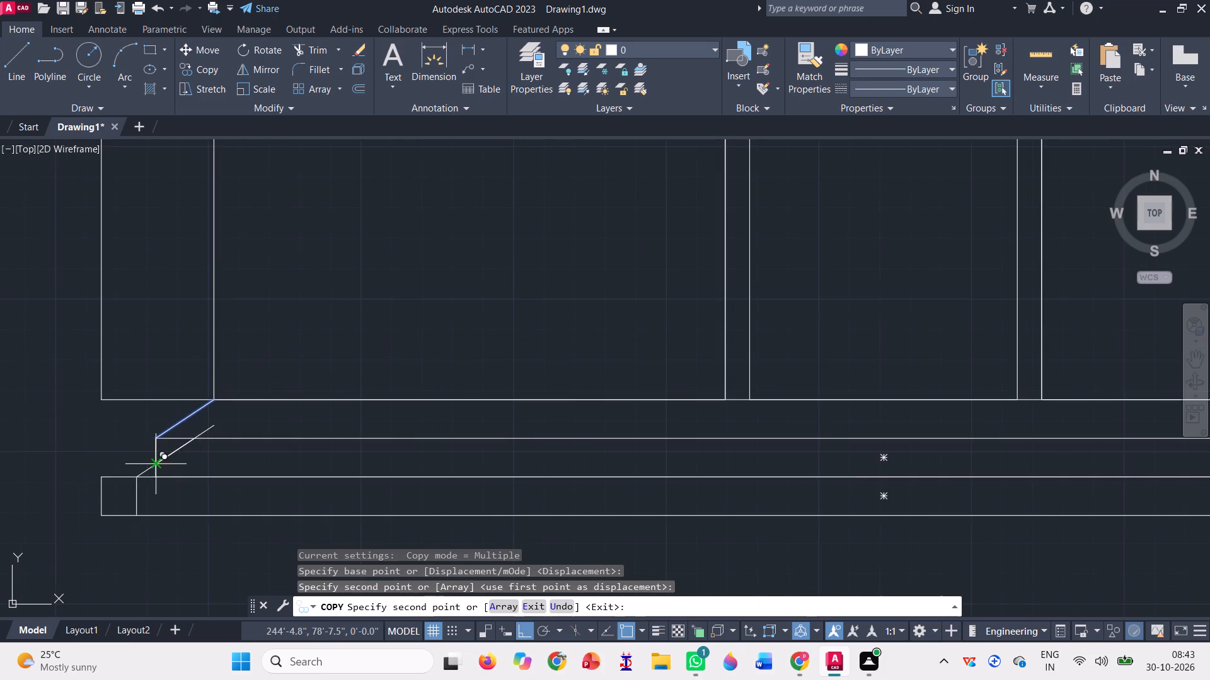
pyautogui.scroll(-1, 155, 465)
pyautogui.scroll(-1, 101, 481)
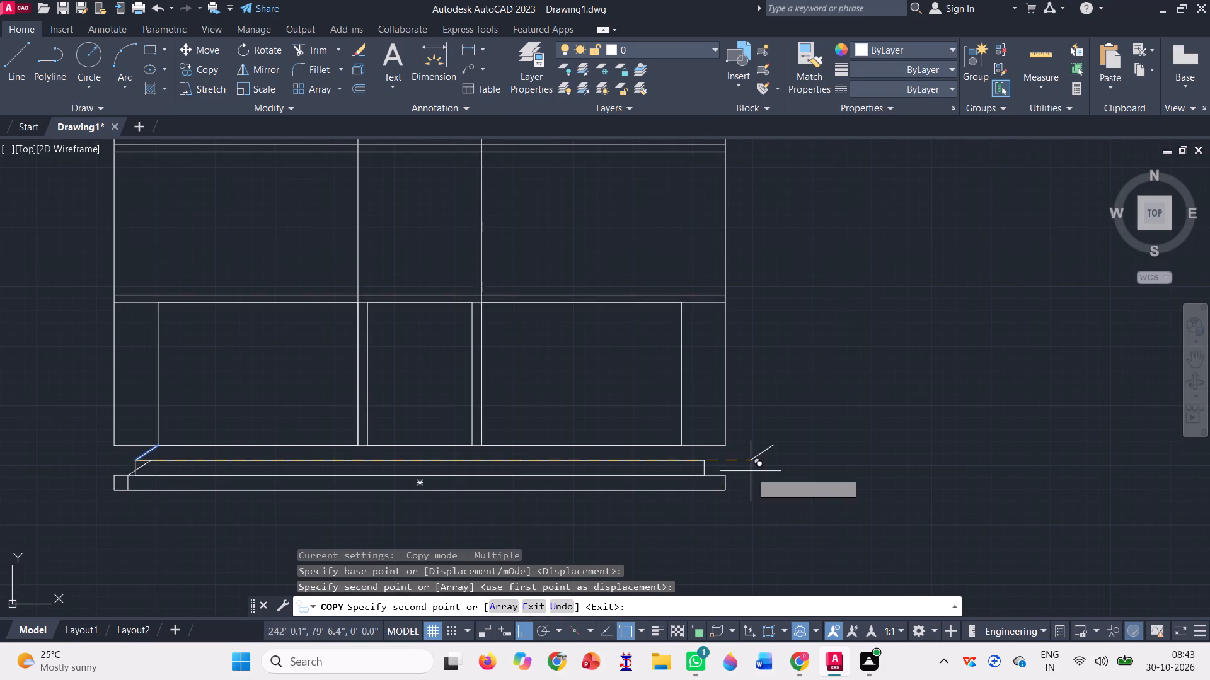
pyautogui.scroll(2, 751, 470)
pyautogui.scroll(-1, 788, 485)
pyautogui.press('Escape')
pyautogui.scroll(-2, 790, 473)
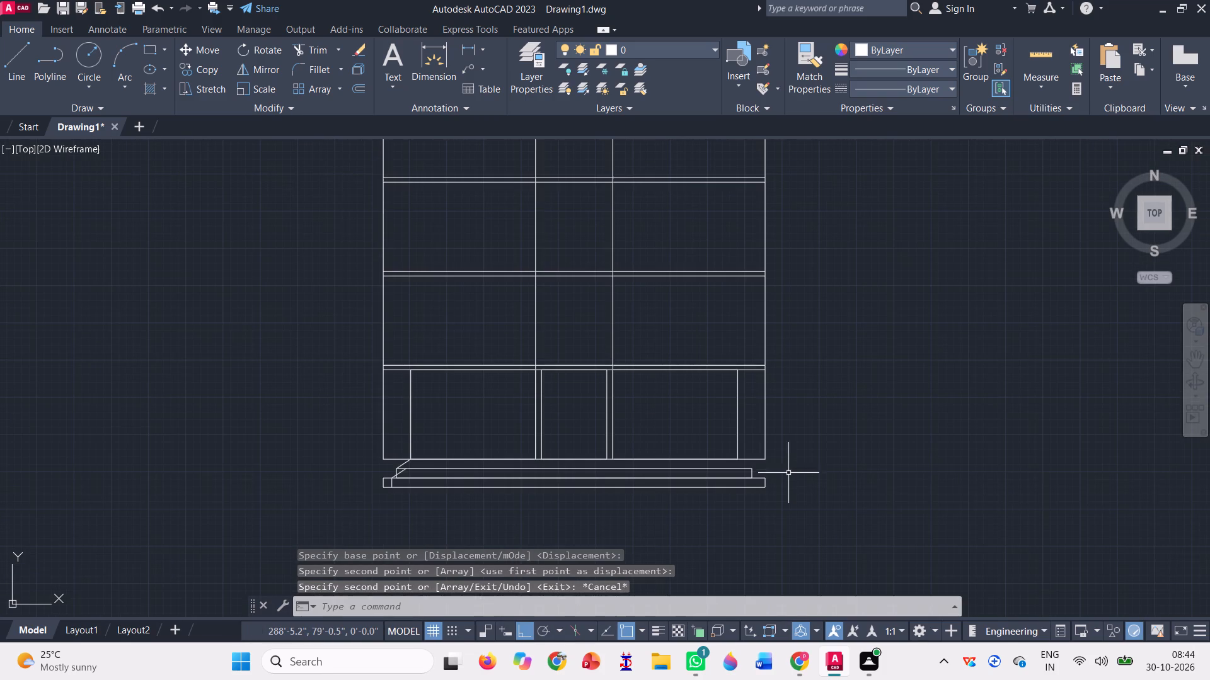
# Trim the copied diagonal inside the inset base rectangle, and the inset rectangle's left edge below the diagonal.
pyautogui.click(315, 52)
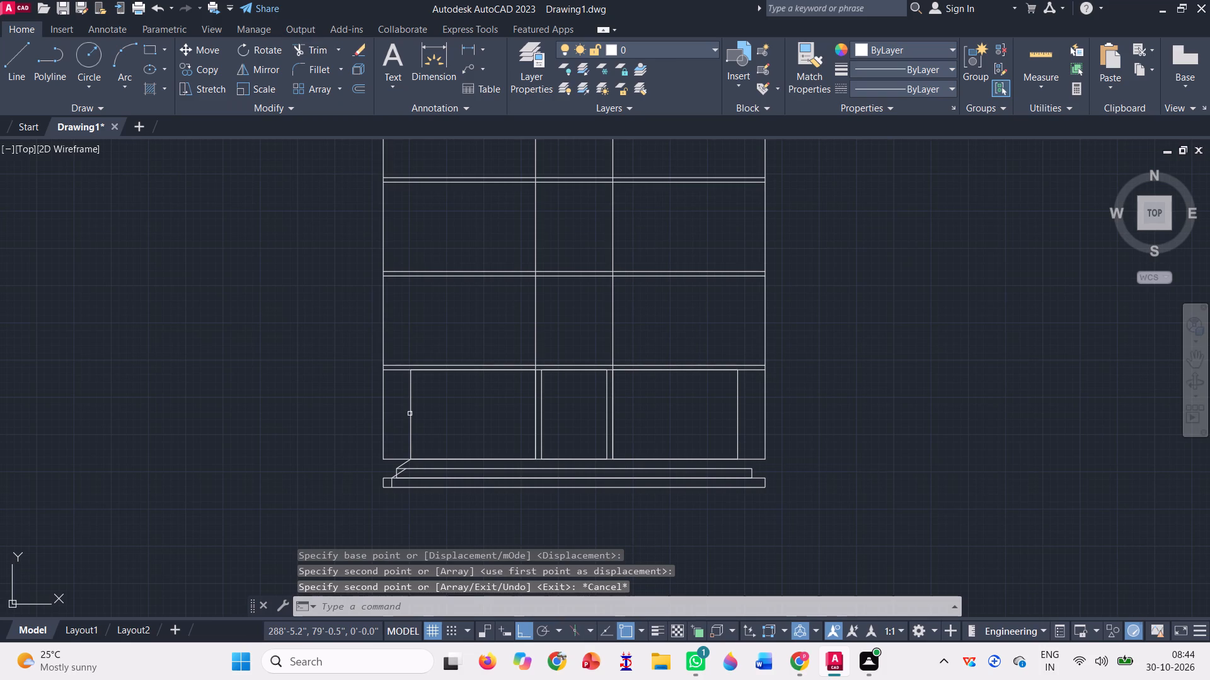
pyautogui.scroll(3, 402, 521)
pyautogui.scroll(2, 410, 324)
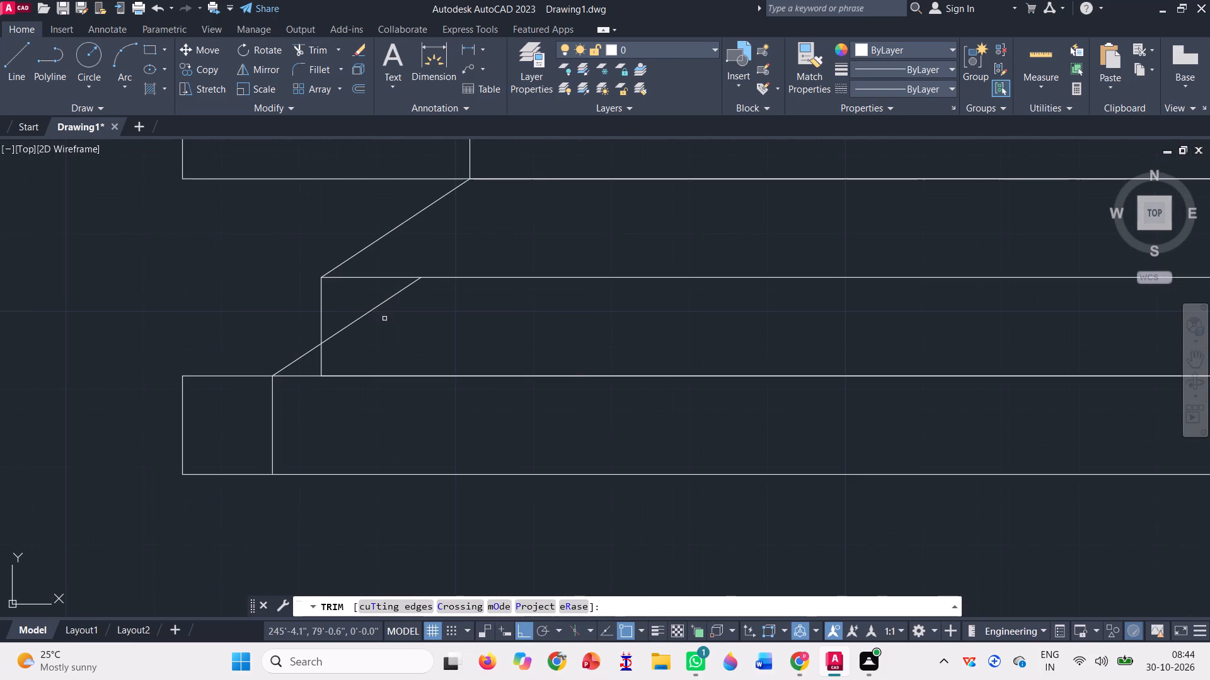
pyautogui.click(372, 315)
pyautogui.click(366, 310)
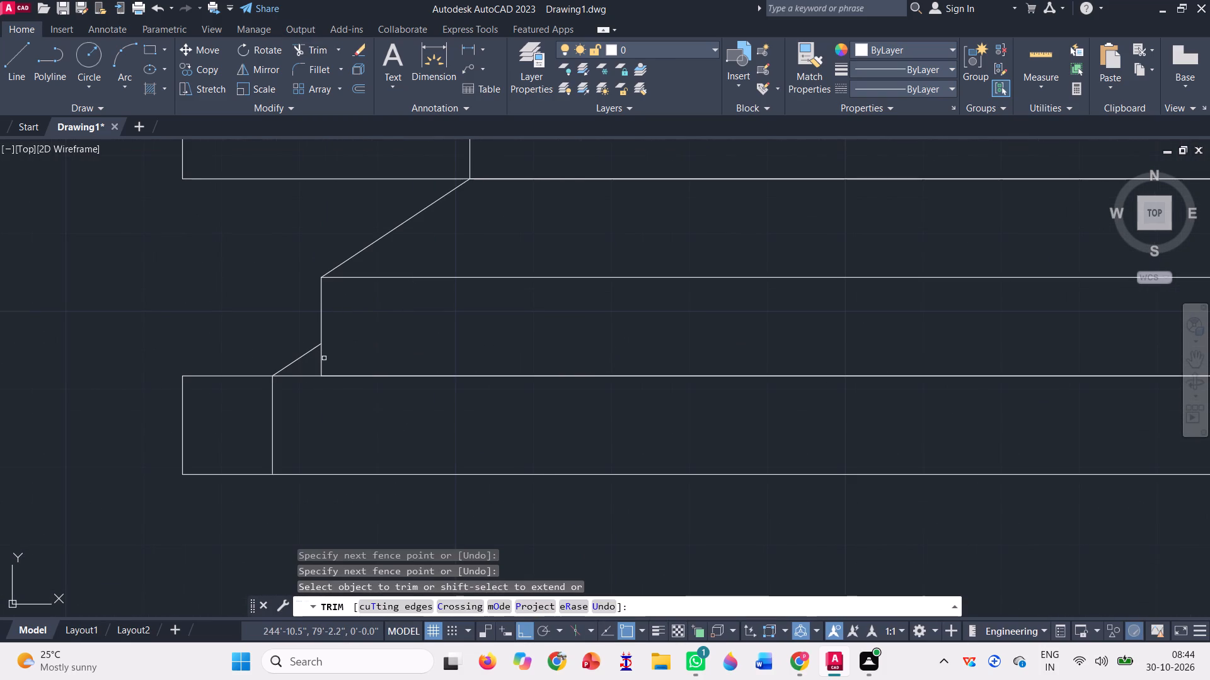
pyautogui.click(319, 357)
# Trim away the lower base rectangle's left end beyond the short vertical line.
pyautogui.click(236, 394)
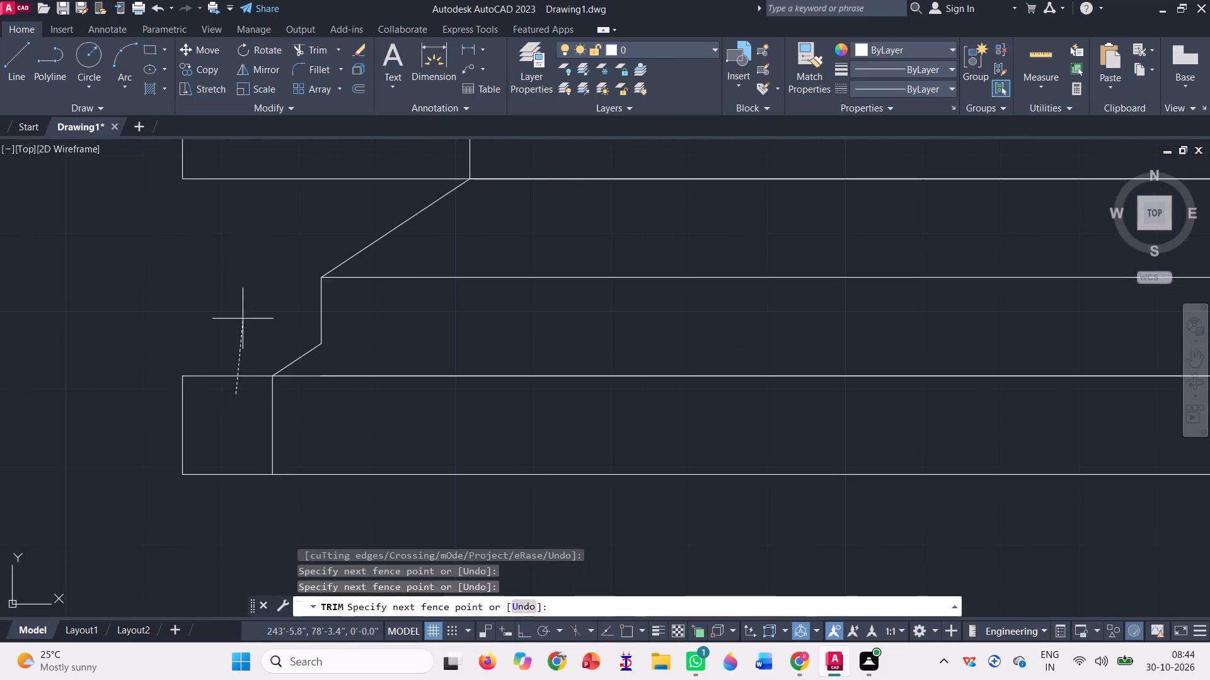
pyautogui.click(243, 317)
pyautogui.click(232, 491)
pyautogui.click(146, 402)
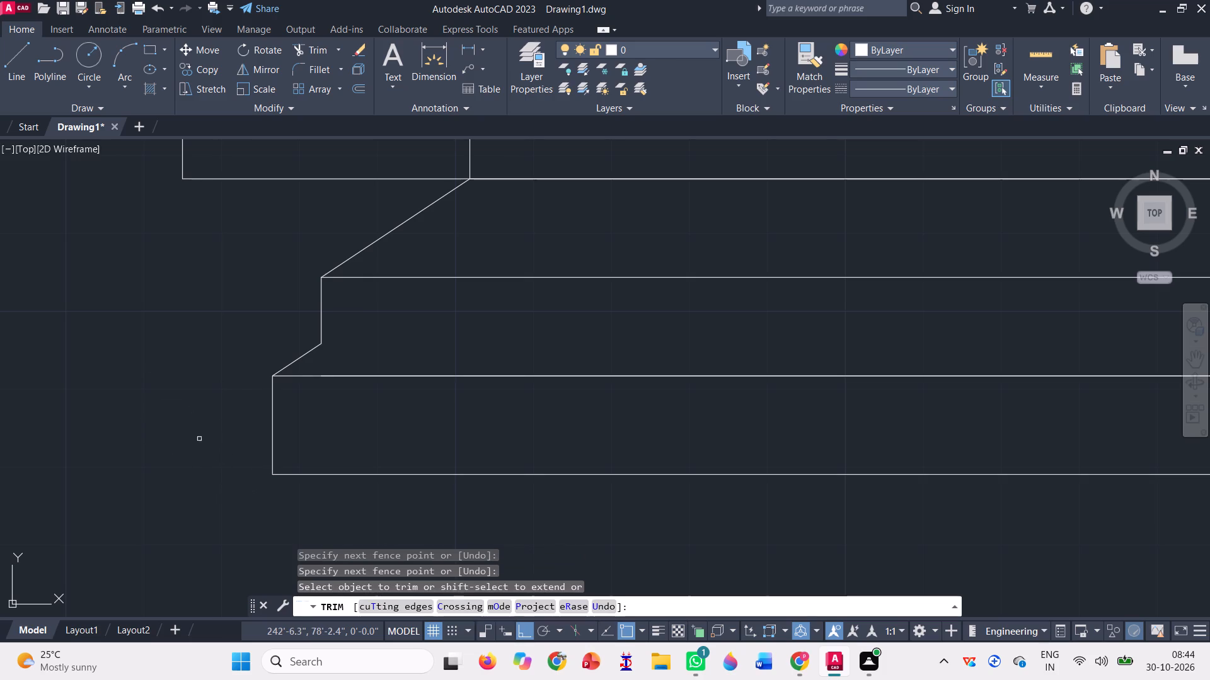
pyautogui.scroll(-3, 229, 458)
pyautogui.press('Escape')
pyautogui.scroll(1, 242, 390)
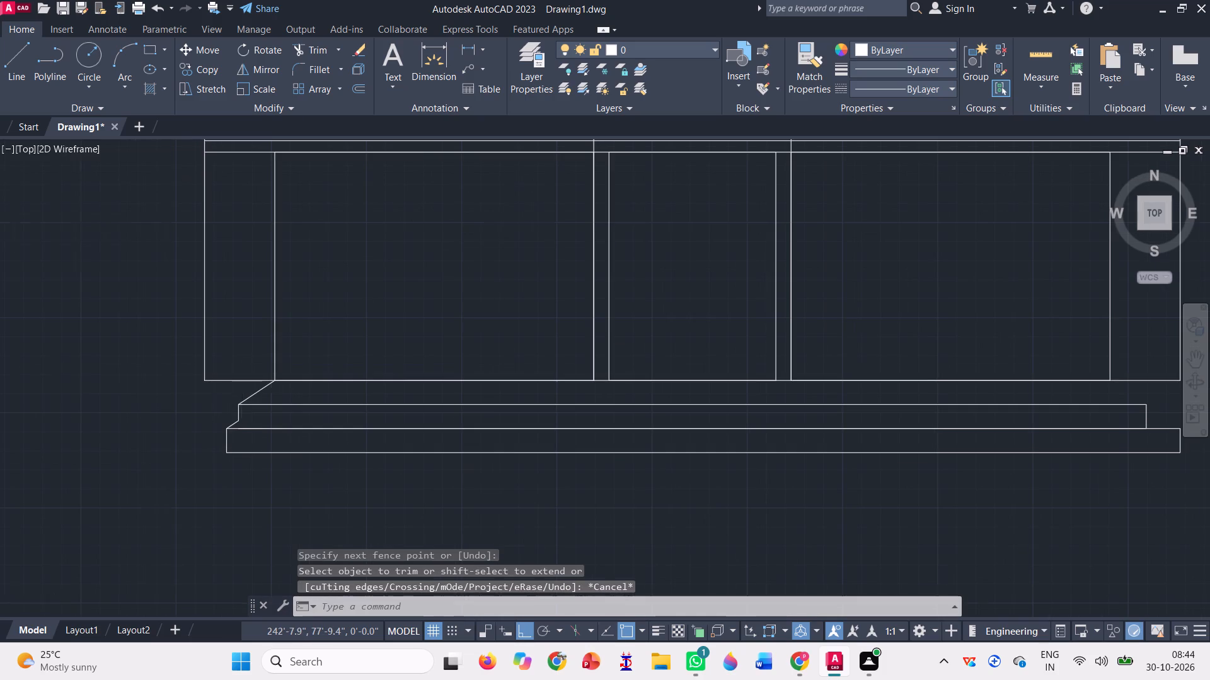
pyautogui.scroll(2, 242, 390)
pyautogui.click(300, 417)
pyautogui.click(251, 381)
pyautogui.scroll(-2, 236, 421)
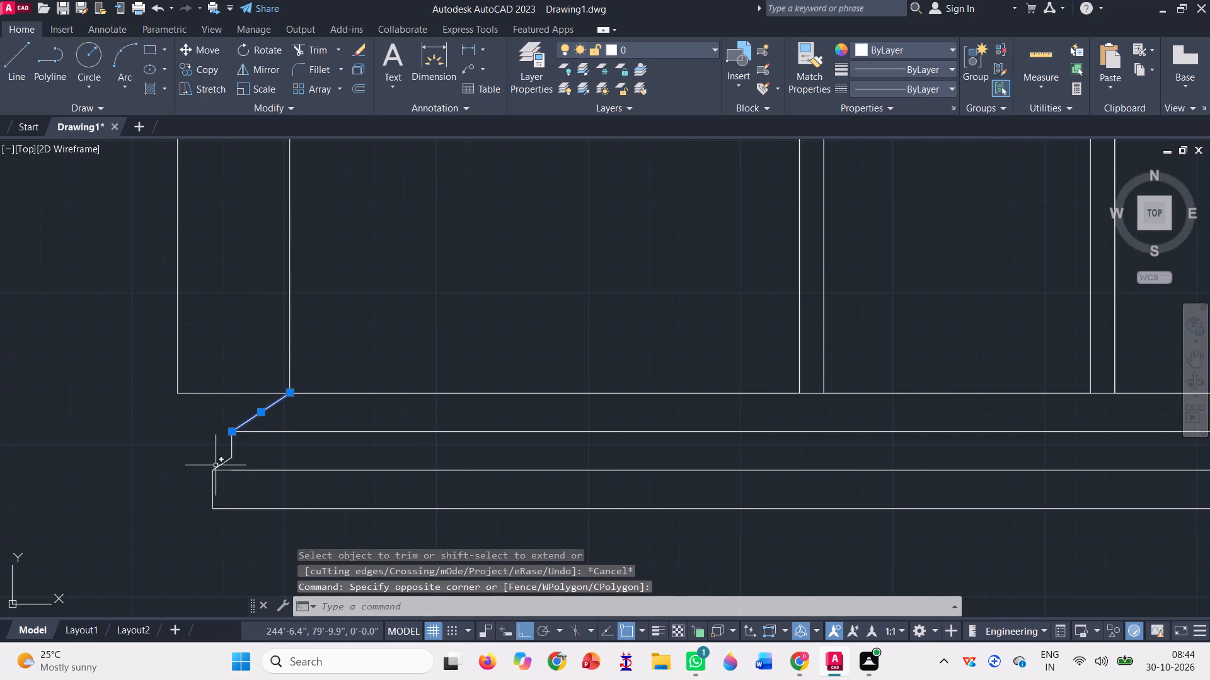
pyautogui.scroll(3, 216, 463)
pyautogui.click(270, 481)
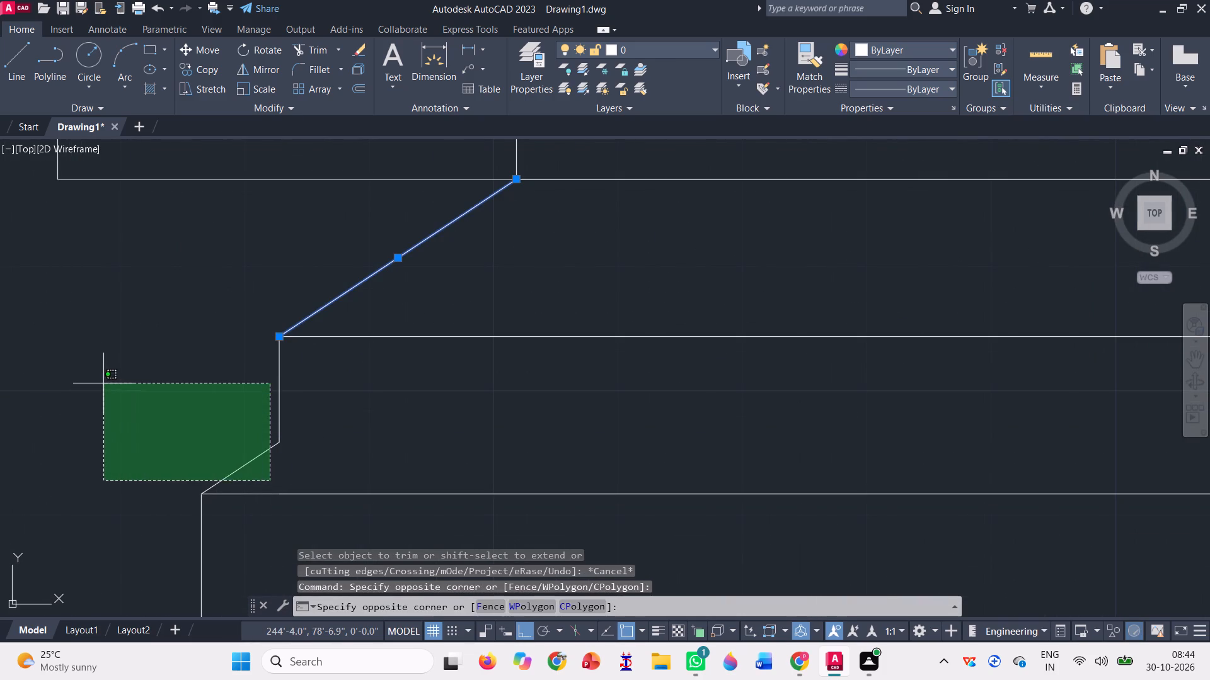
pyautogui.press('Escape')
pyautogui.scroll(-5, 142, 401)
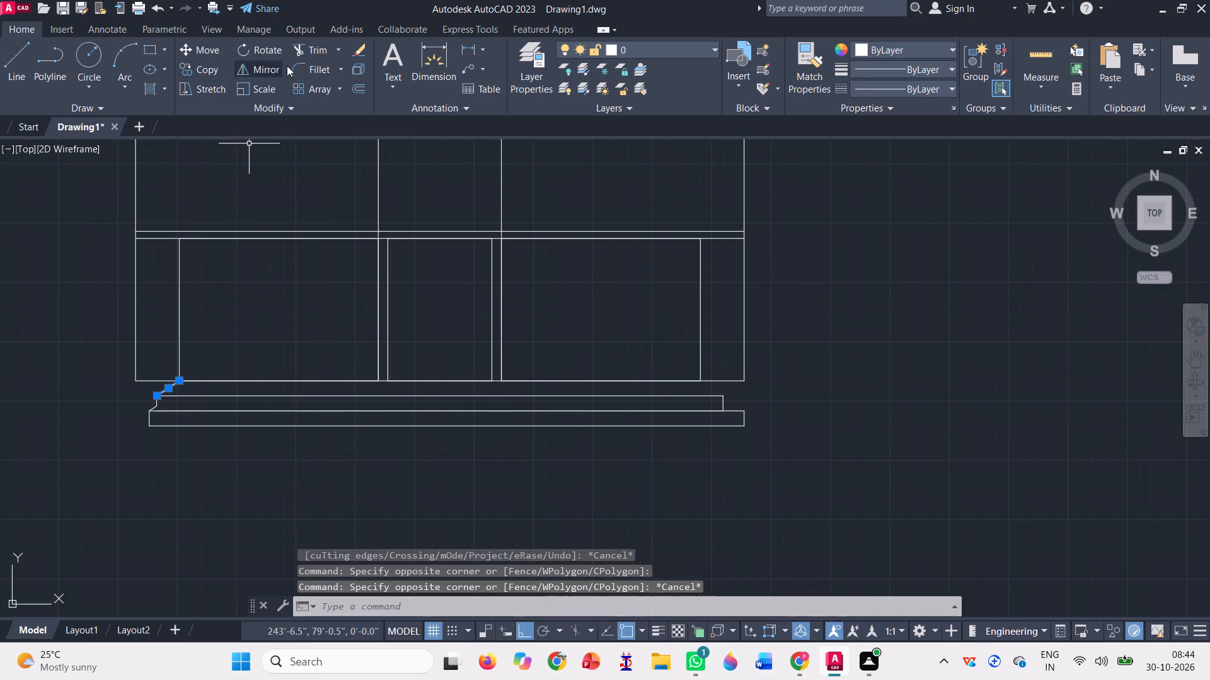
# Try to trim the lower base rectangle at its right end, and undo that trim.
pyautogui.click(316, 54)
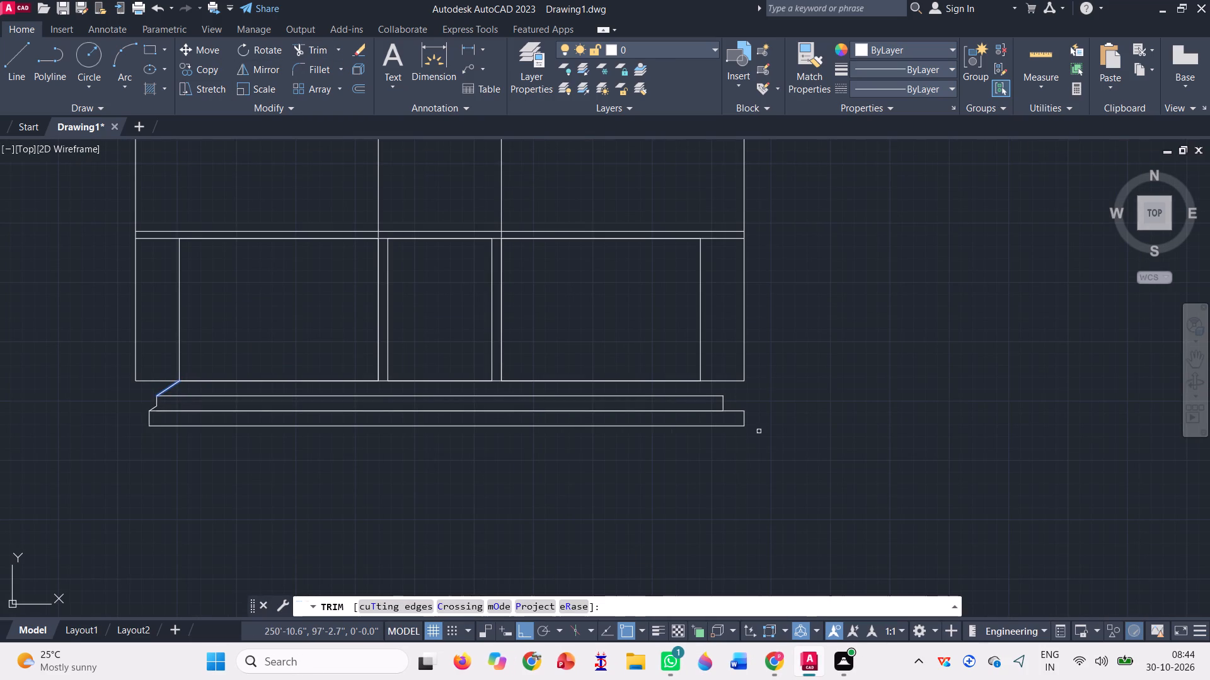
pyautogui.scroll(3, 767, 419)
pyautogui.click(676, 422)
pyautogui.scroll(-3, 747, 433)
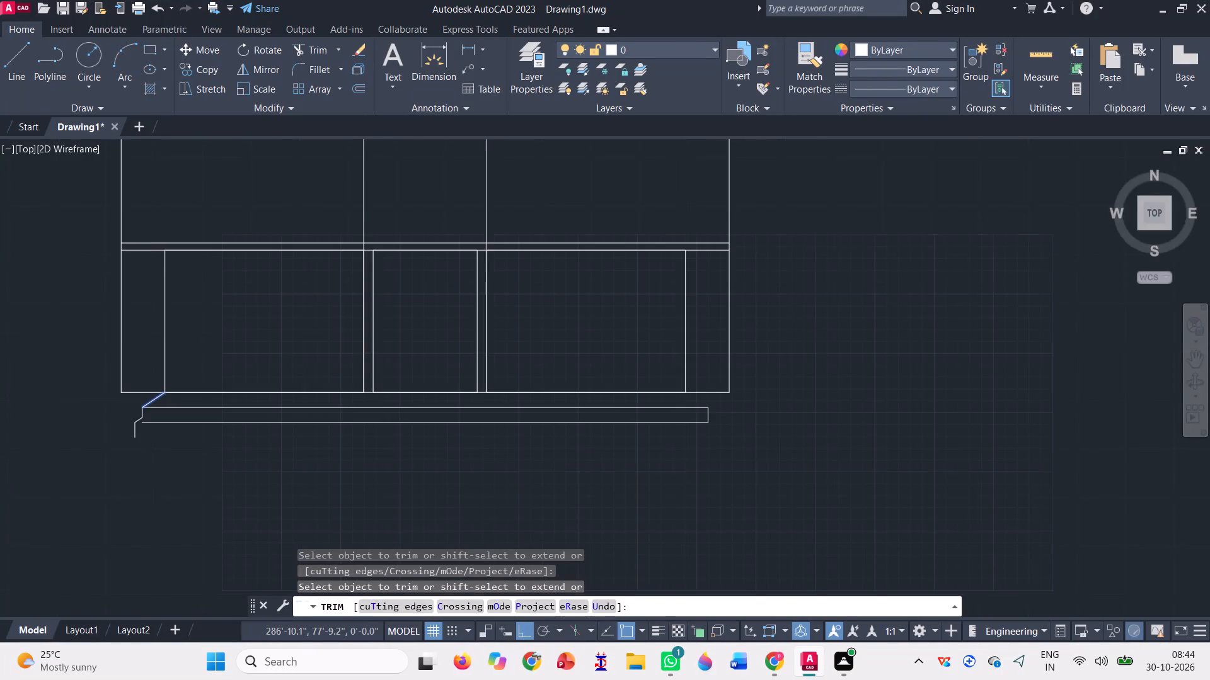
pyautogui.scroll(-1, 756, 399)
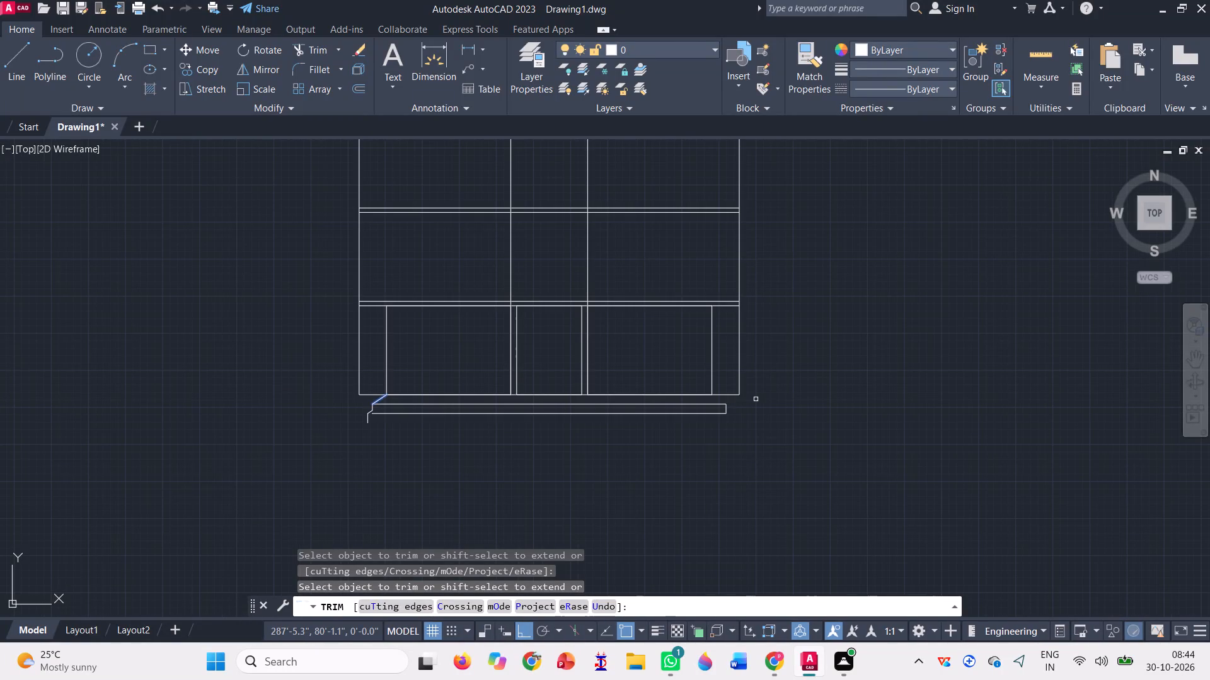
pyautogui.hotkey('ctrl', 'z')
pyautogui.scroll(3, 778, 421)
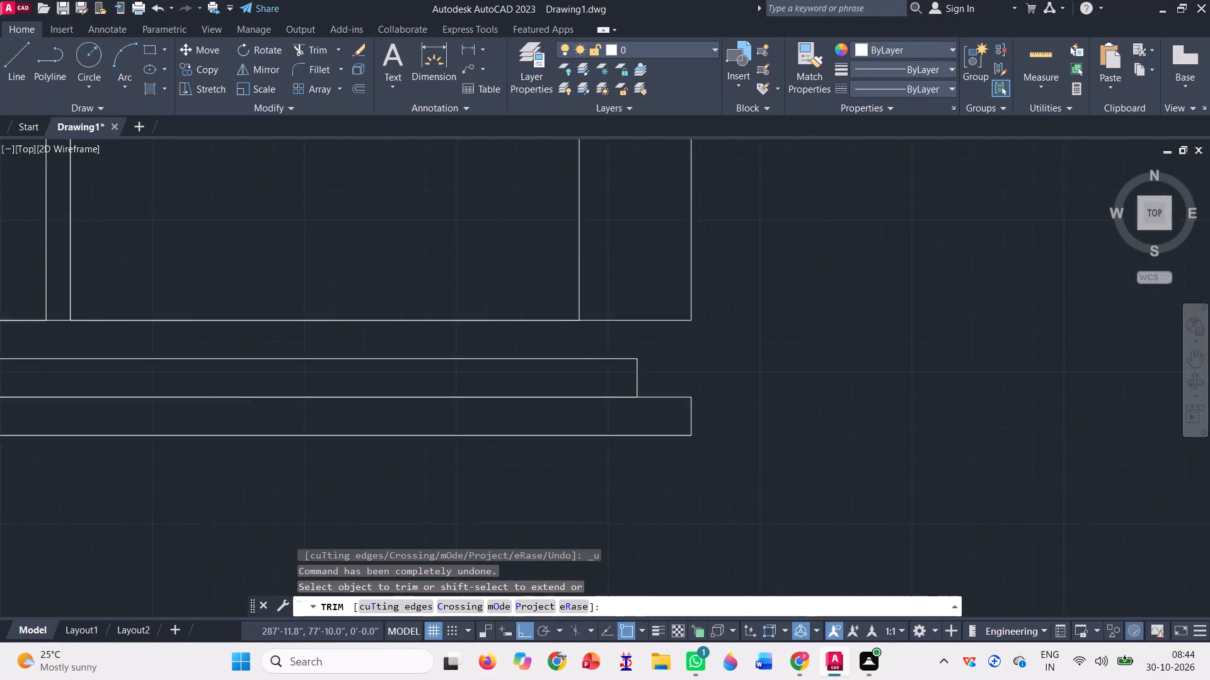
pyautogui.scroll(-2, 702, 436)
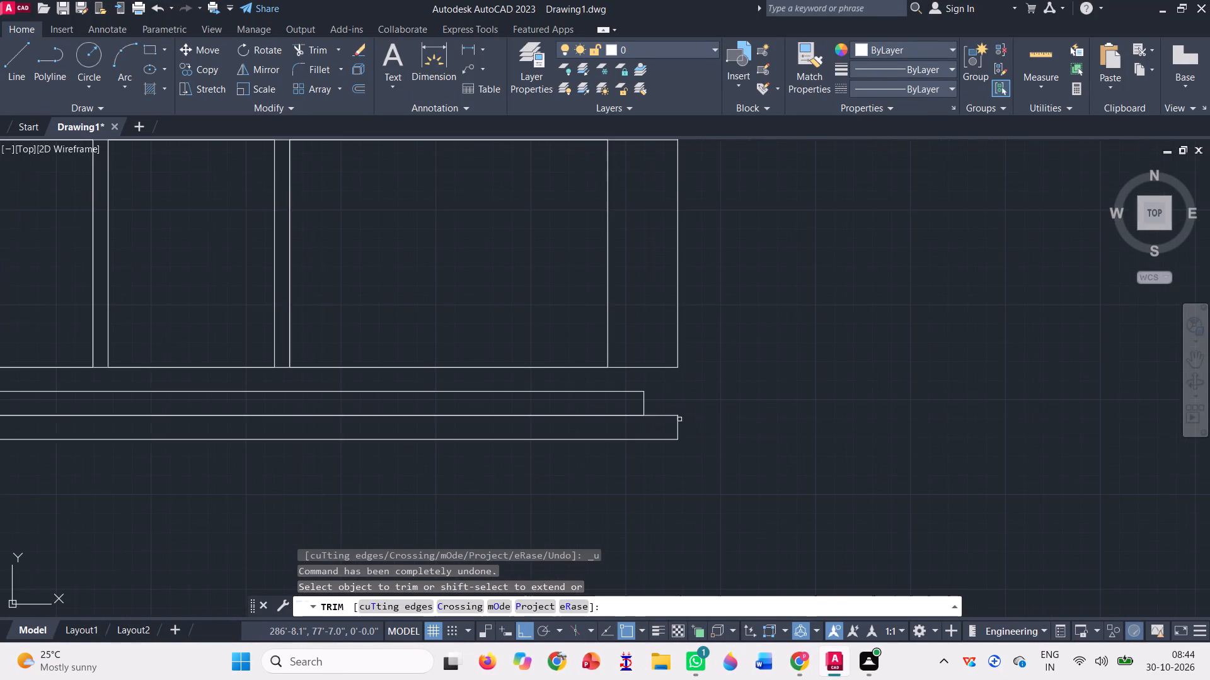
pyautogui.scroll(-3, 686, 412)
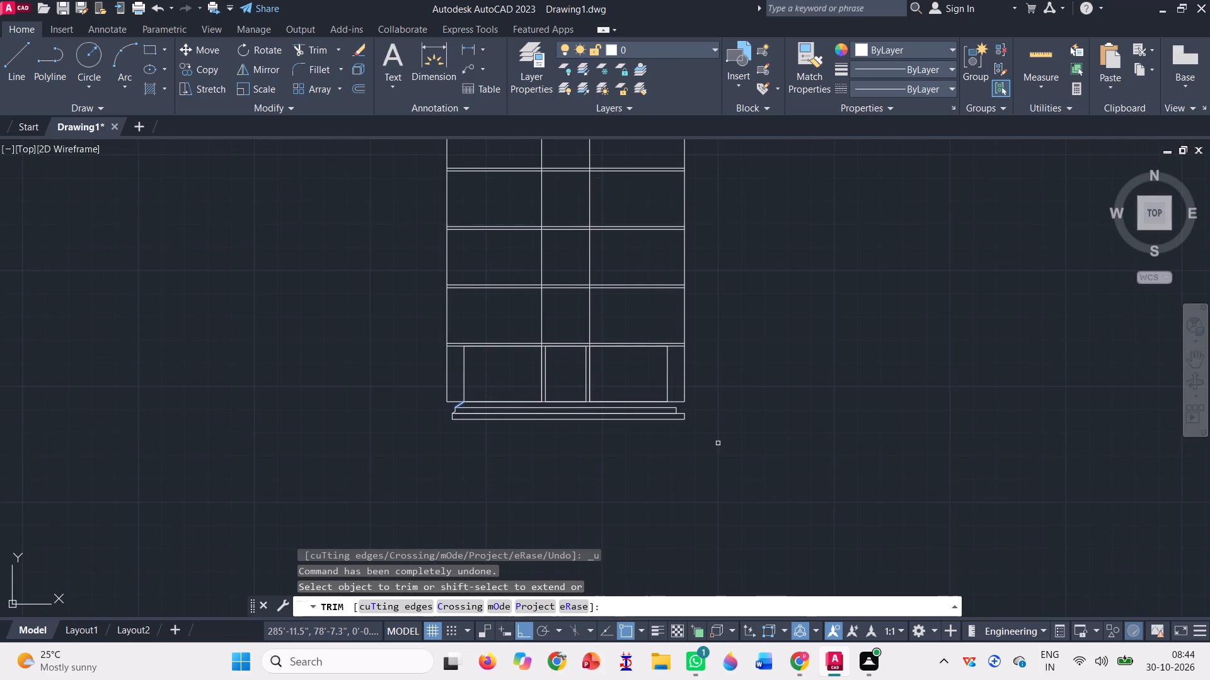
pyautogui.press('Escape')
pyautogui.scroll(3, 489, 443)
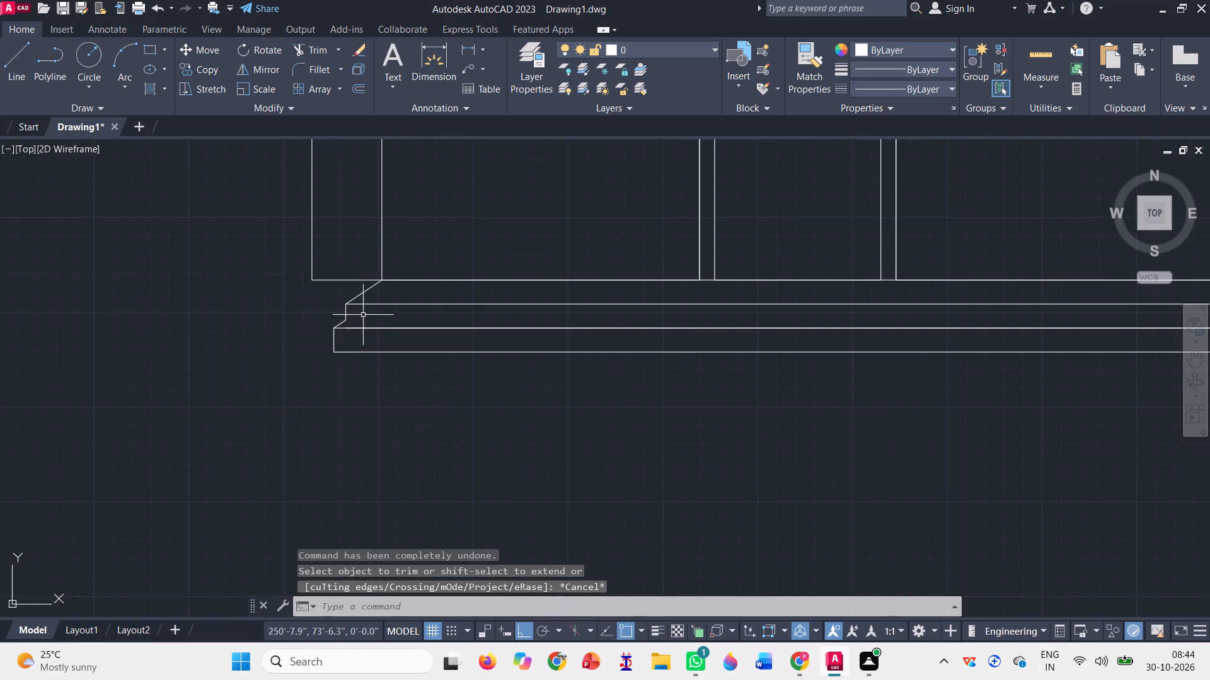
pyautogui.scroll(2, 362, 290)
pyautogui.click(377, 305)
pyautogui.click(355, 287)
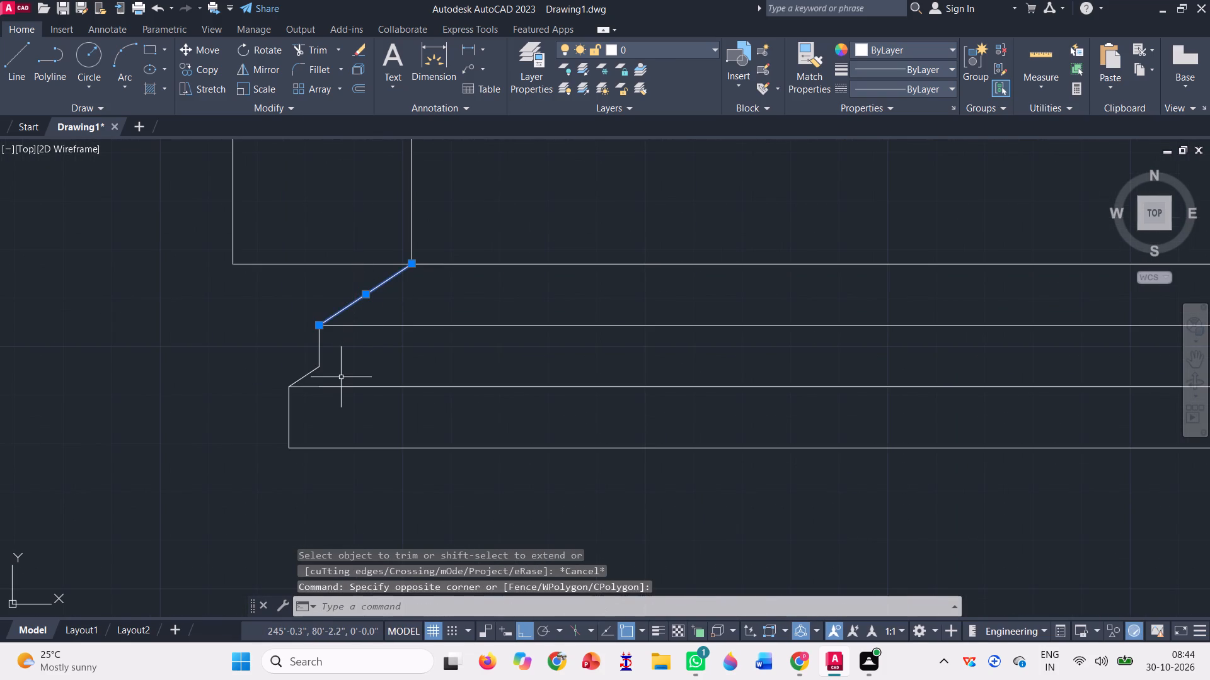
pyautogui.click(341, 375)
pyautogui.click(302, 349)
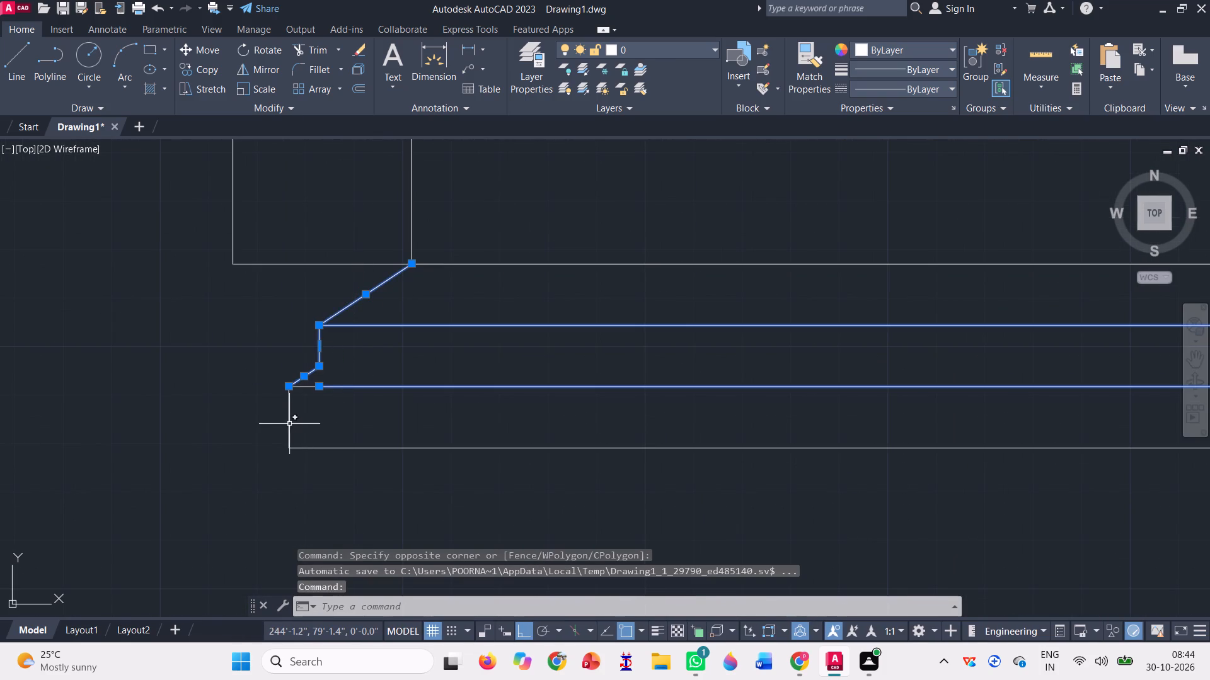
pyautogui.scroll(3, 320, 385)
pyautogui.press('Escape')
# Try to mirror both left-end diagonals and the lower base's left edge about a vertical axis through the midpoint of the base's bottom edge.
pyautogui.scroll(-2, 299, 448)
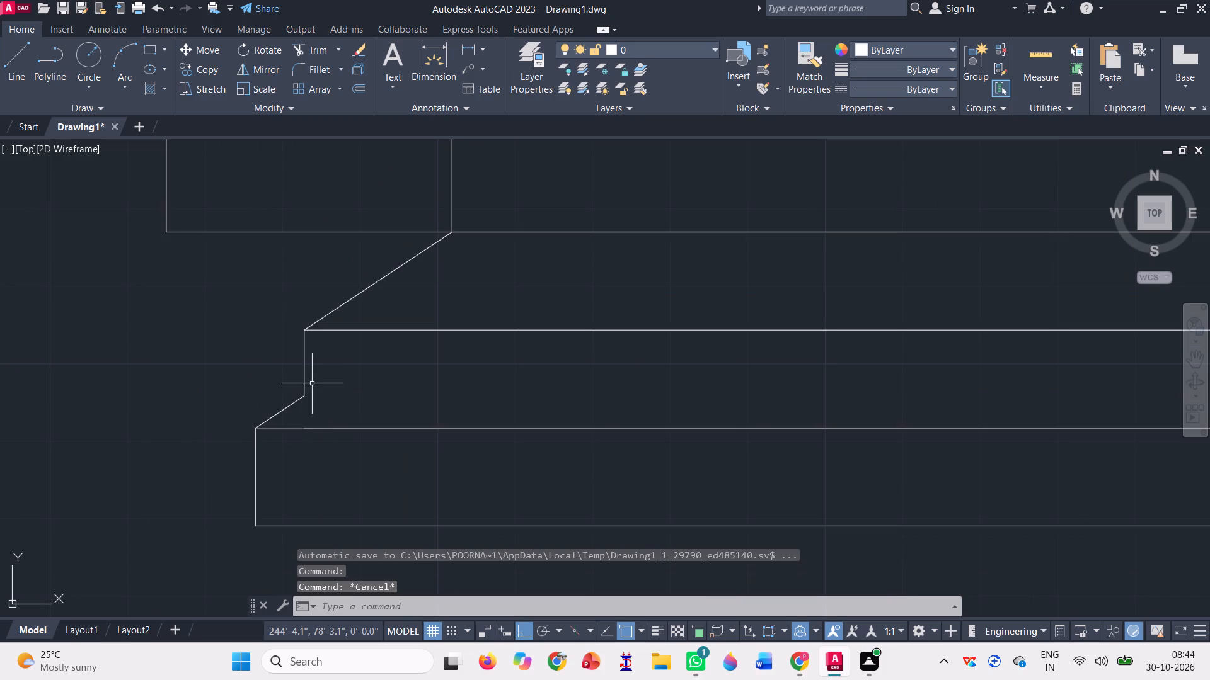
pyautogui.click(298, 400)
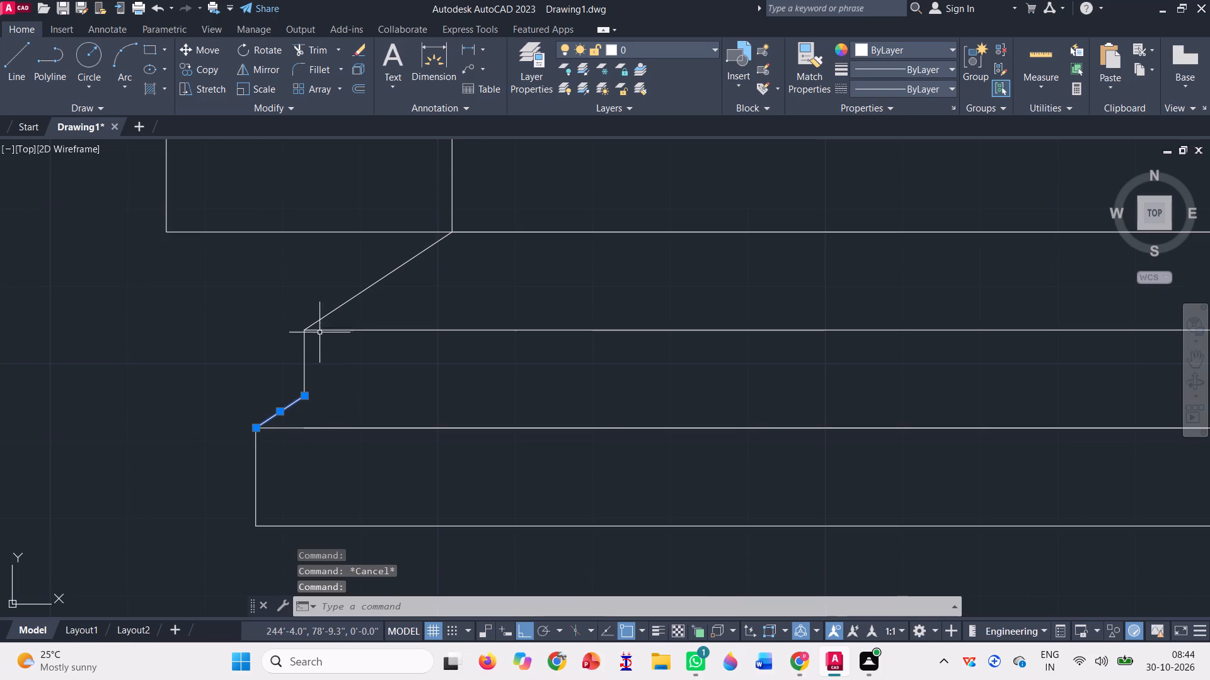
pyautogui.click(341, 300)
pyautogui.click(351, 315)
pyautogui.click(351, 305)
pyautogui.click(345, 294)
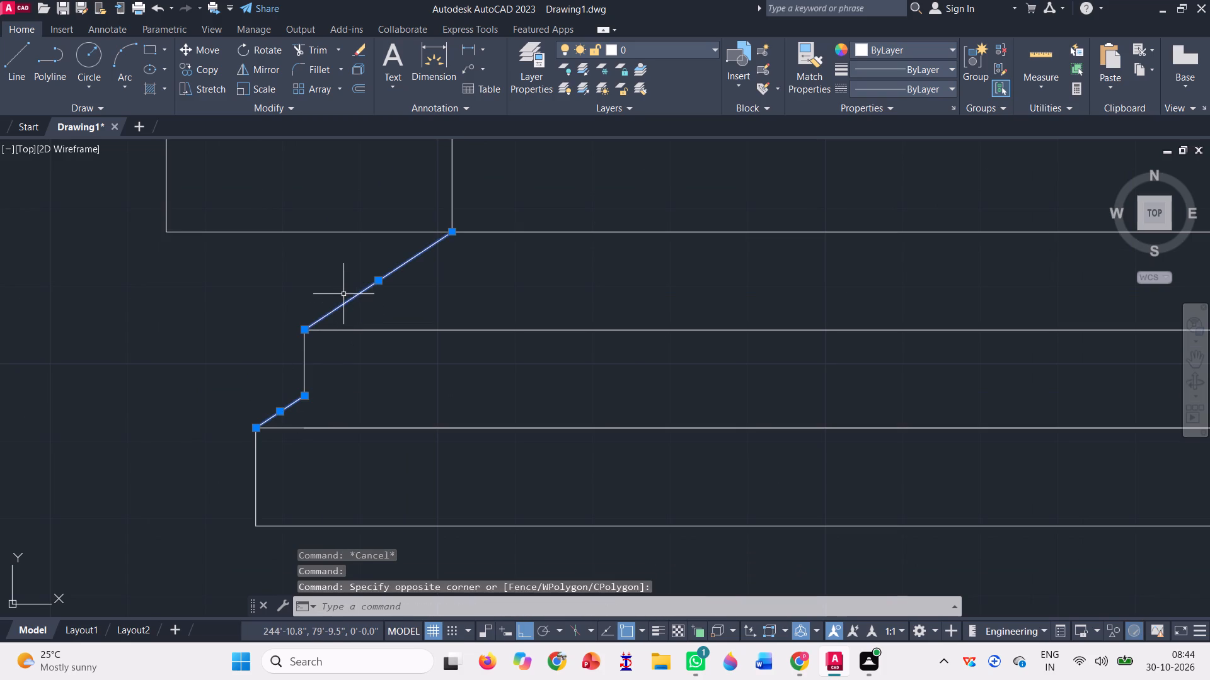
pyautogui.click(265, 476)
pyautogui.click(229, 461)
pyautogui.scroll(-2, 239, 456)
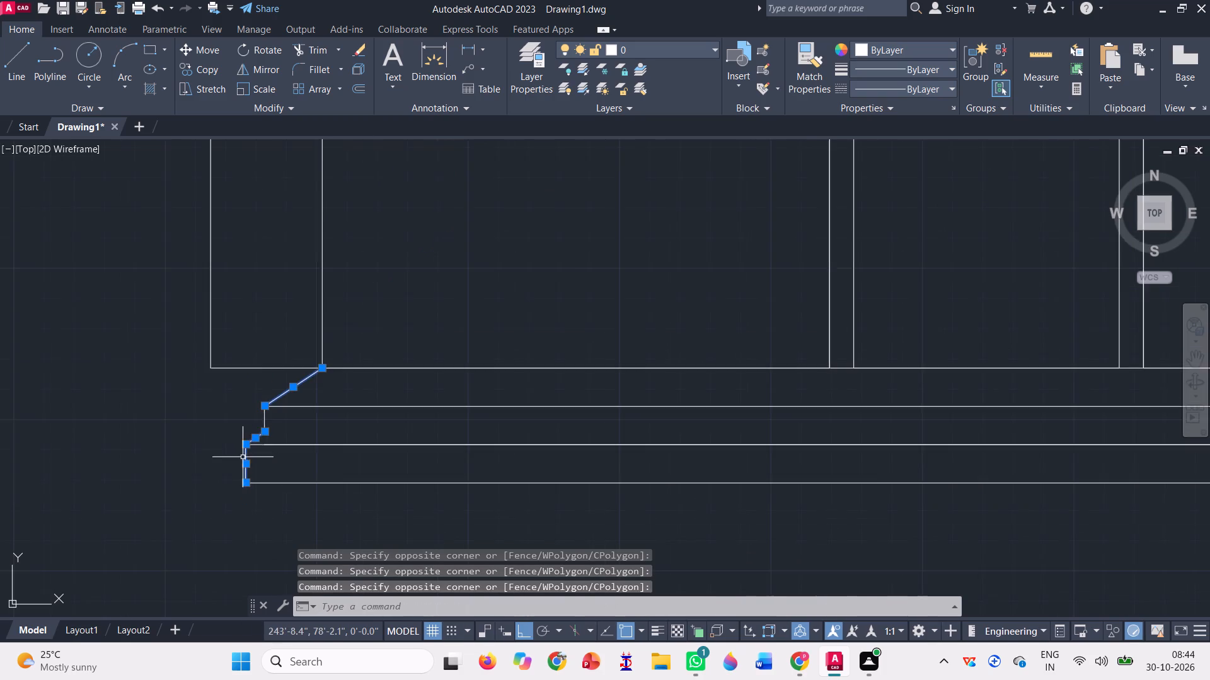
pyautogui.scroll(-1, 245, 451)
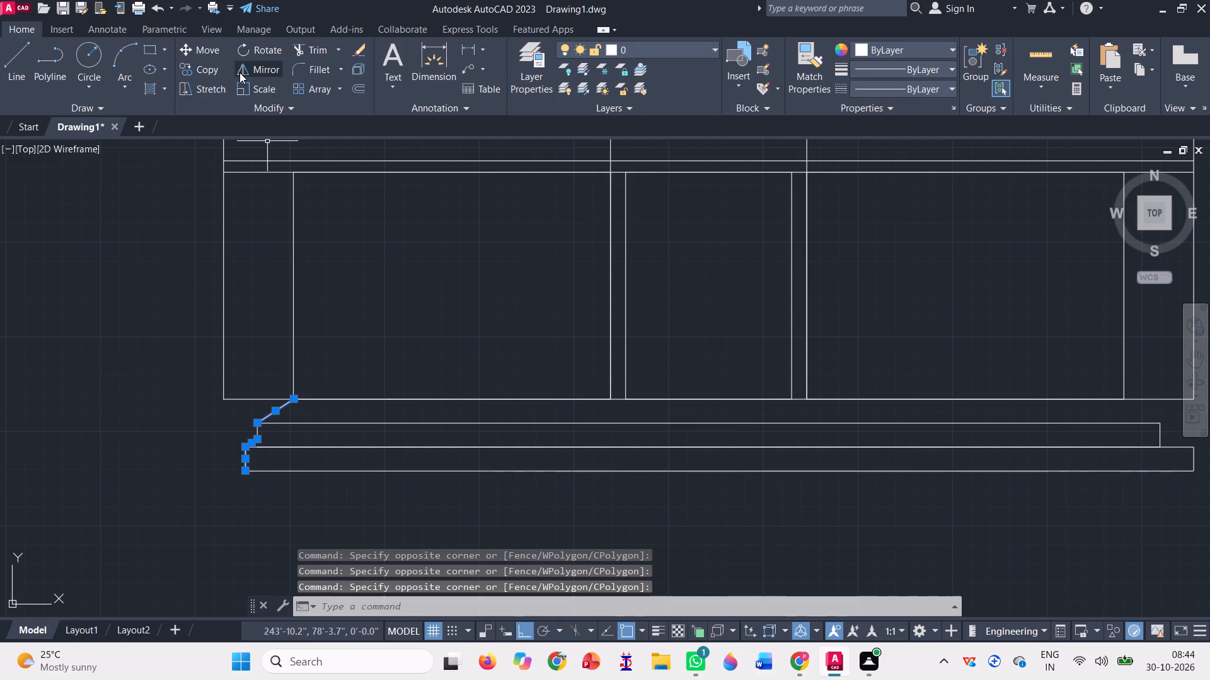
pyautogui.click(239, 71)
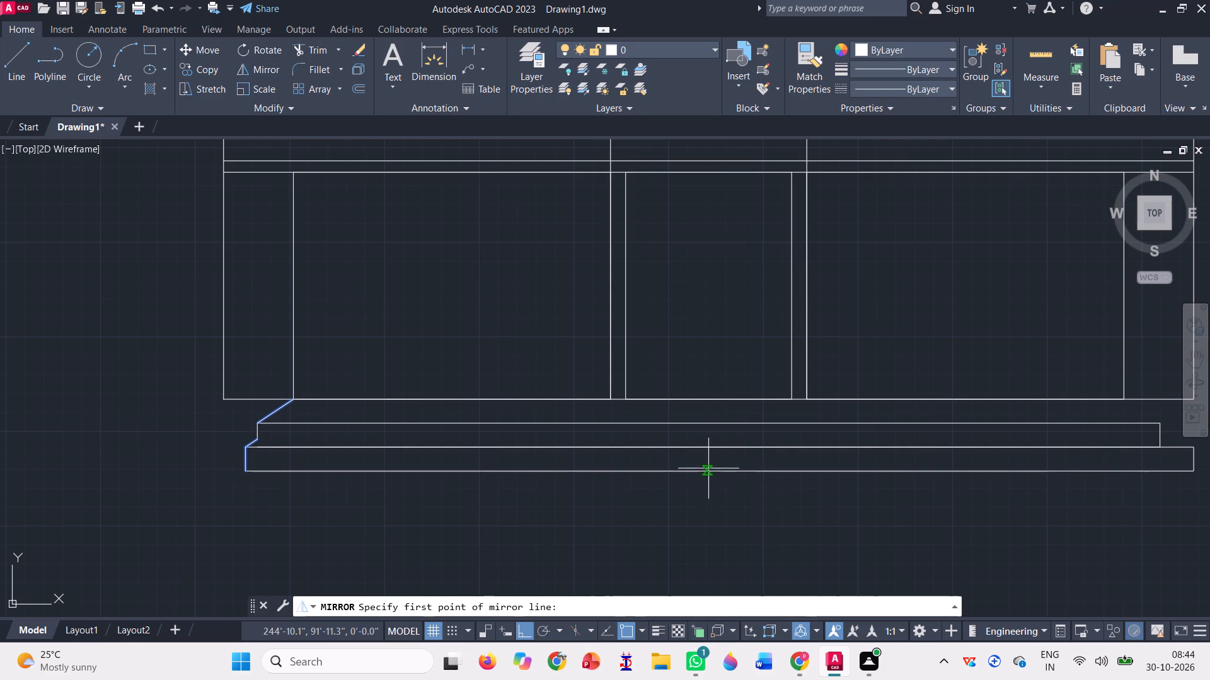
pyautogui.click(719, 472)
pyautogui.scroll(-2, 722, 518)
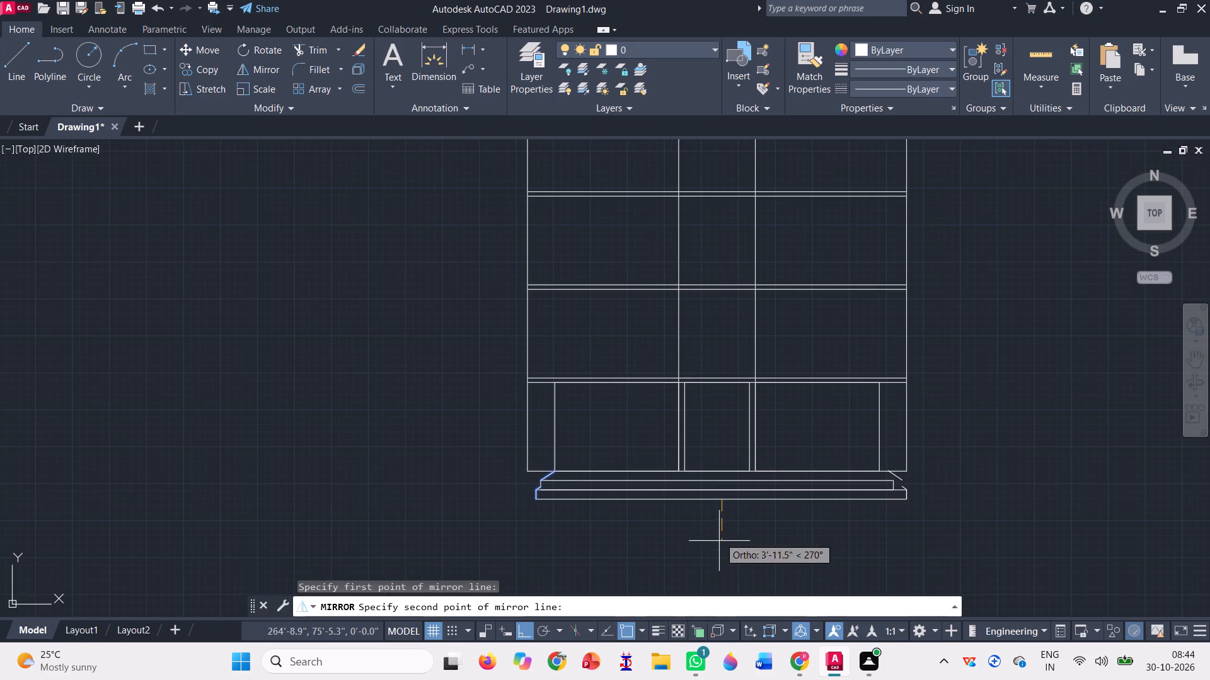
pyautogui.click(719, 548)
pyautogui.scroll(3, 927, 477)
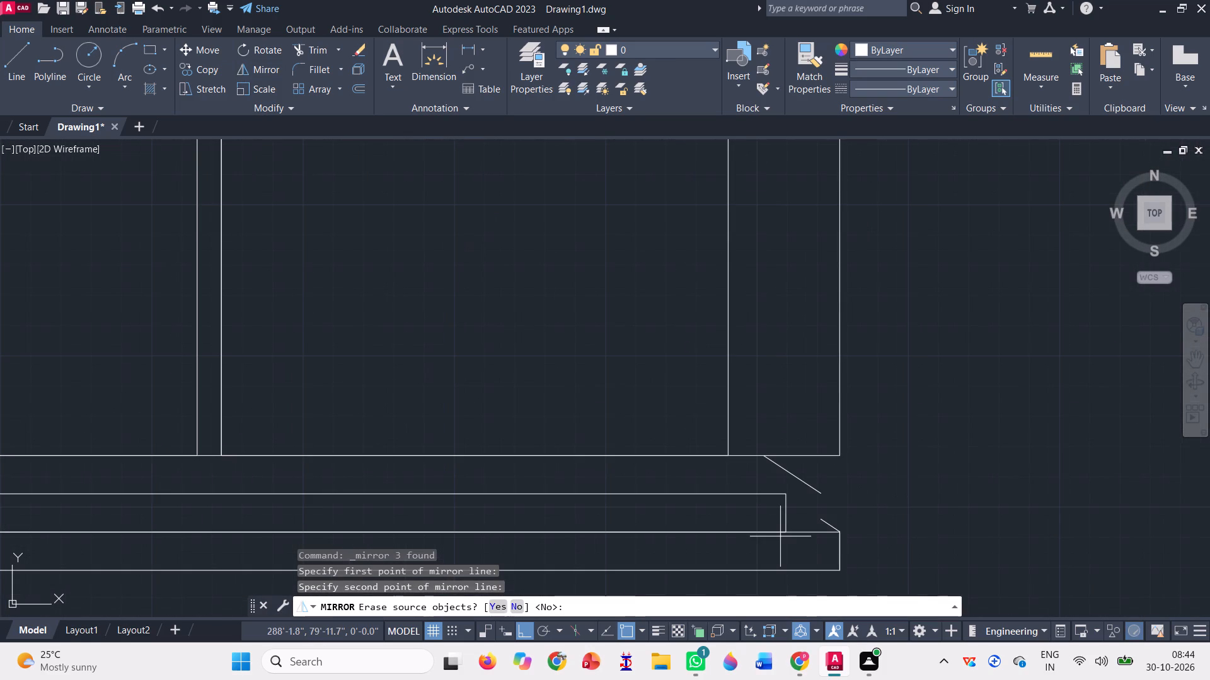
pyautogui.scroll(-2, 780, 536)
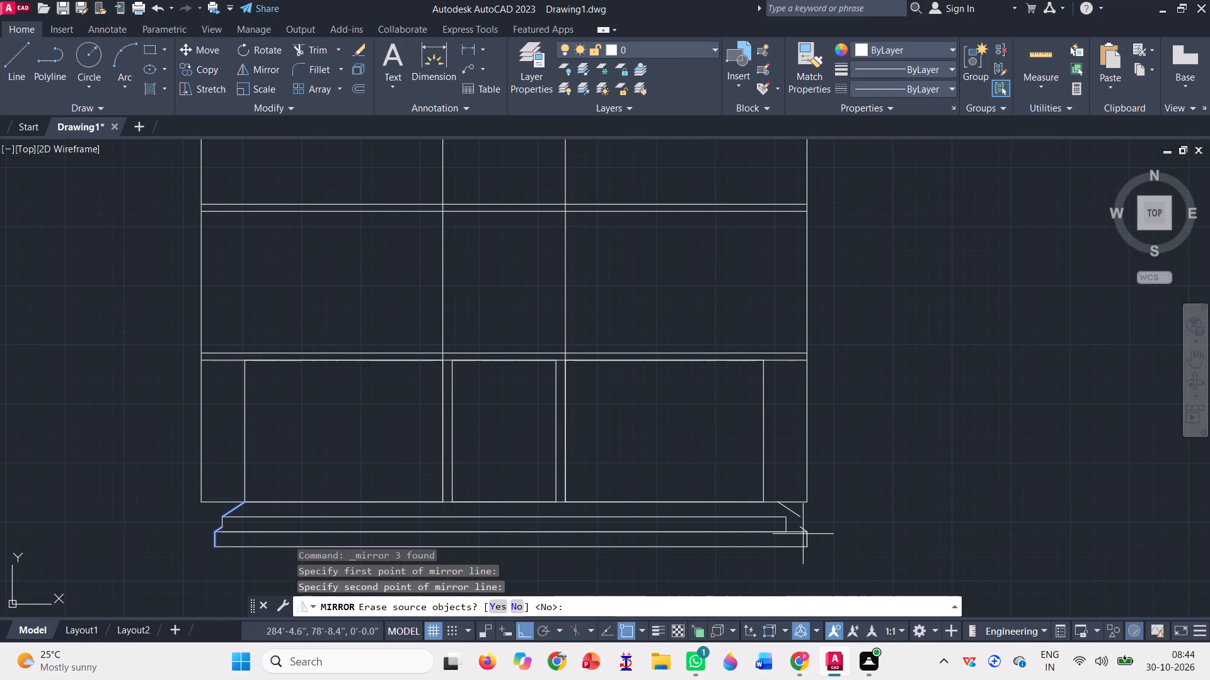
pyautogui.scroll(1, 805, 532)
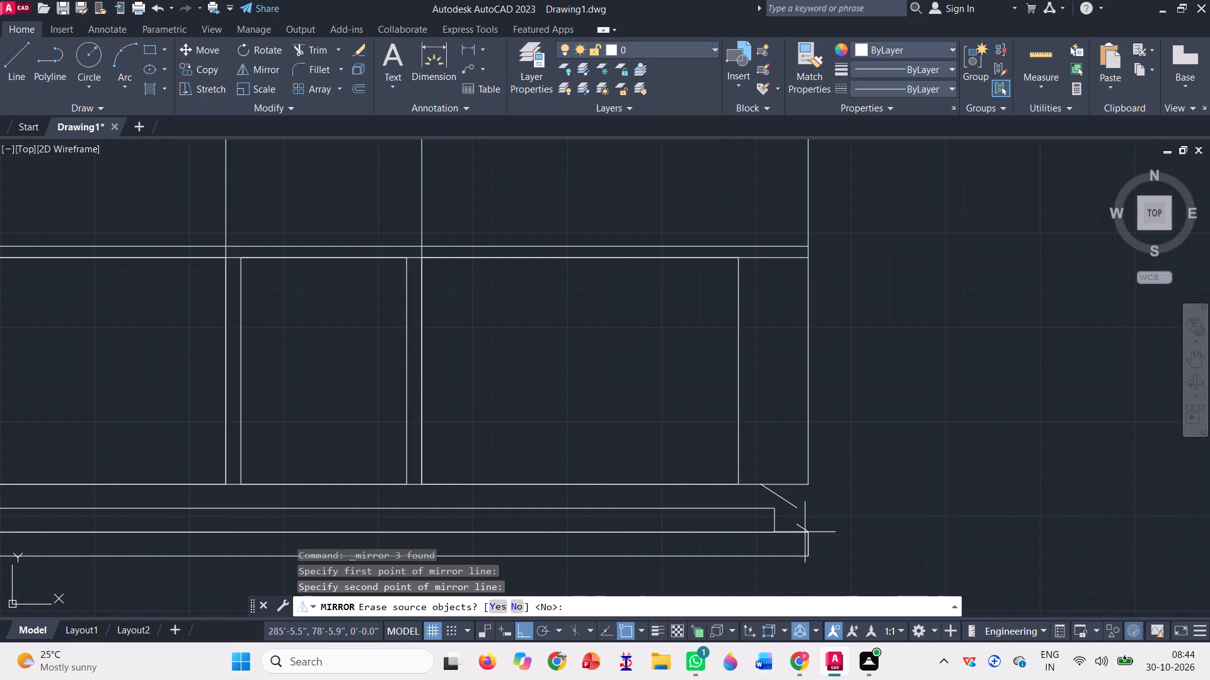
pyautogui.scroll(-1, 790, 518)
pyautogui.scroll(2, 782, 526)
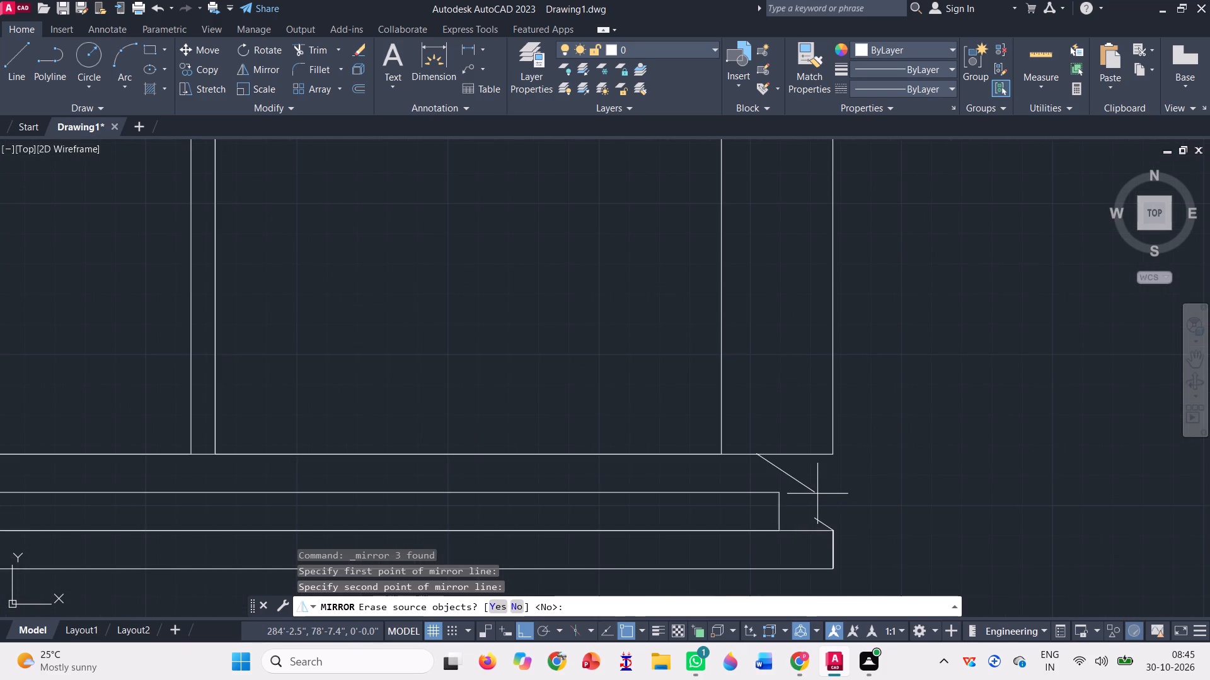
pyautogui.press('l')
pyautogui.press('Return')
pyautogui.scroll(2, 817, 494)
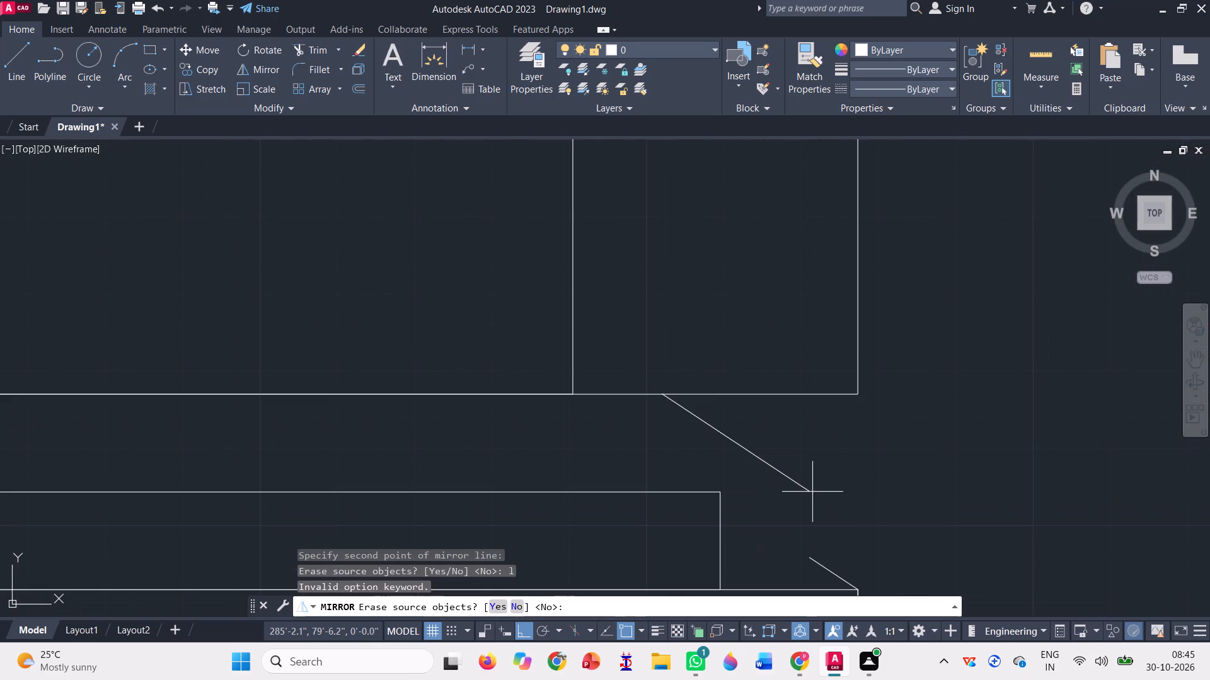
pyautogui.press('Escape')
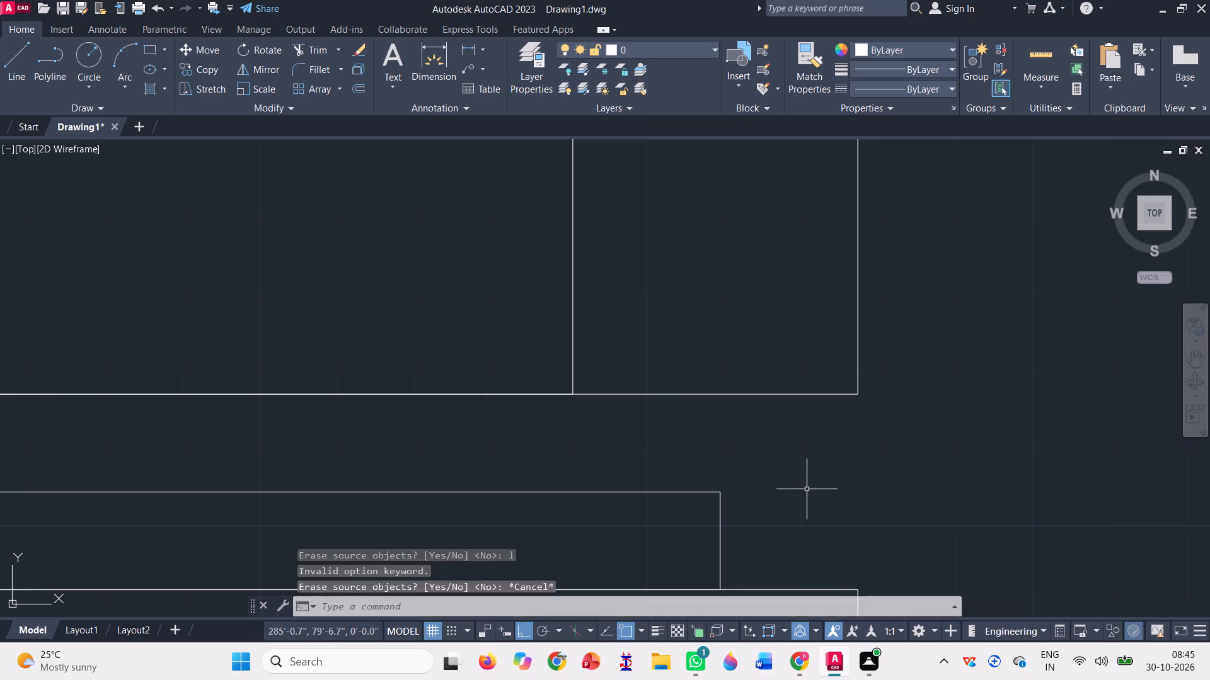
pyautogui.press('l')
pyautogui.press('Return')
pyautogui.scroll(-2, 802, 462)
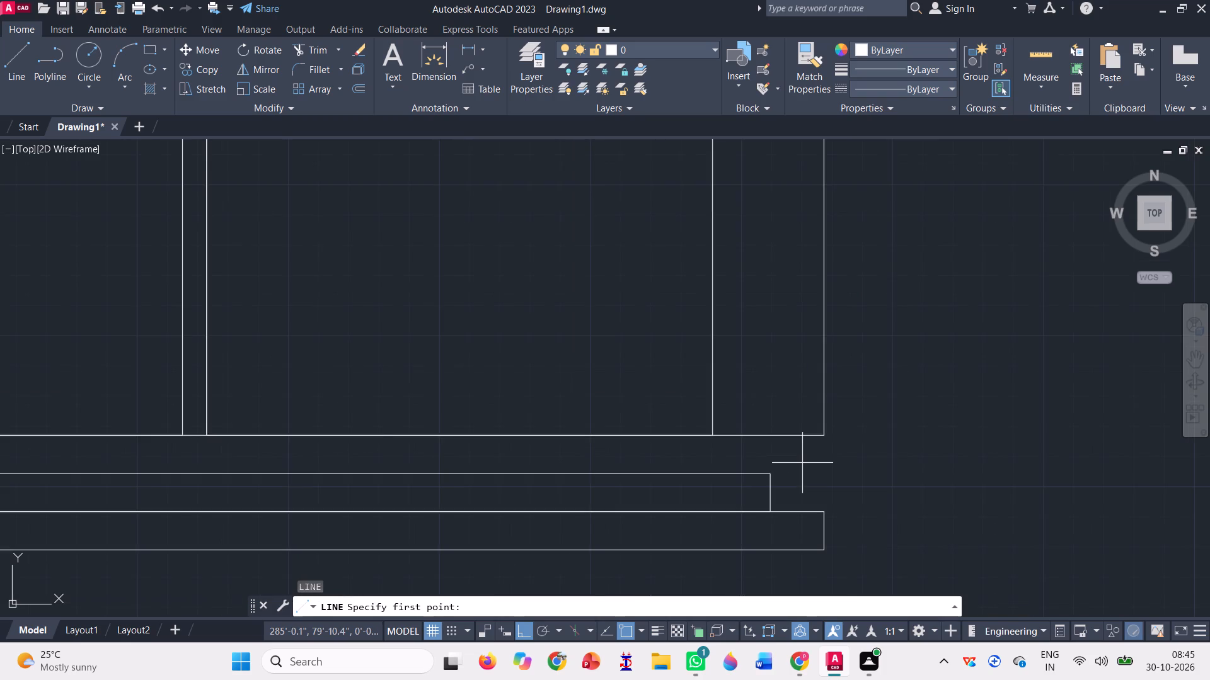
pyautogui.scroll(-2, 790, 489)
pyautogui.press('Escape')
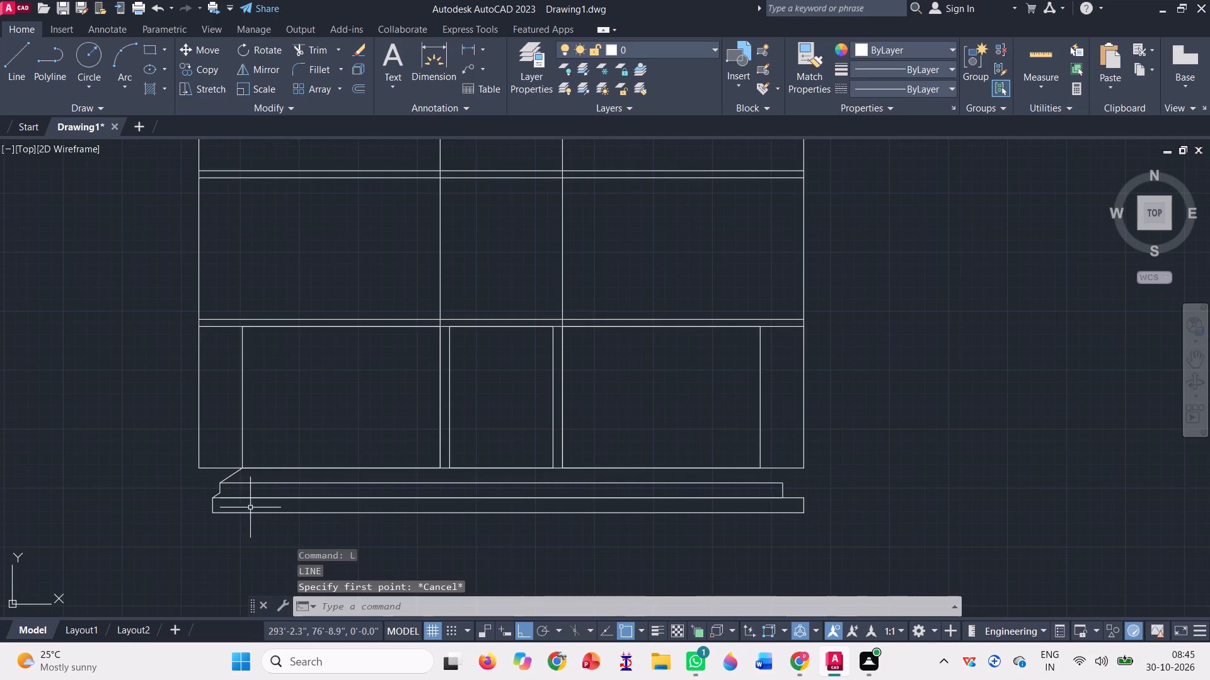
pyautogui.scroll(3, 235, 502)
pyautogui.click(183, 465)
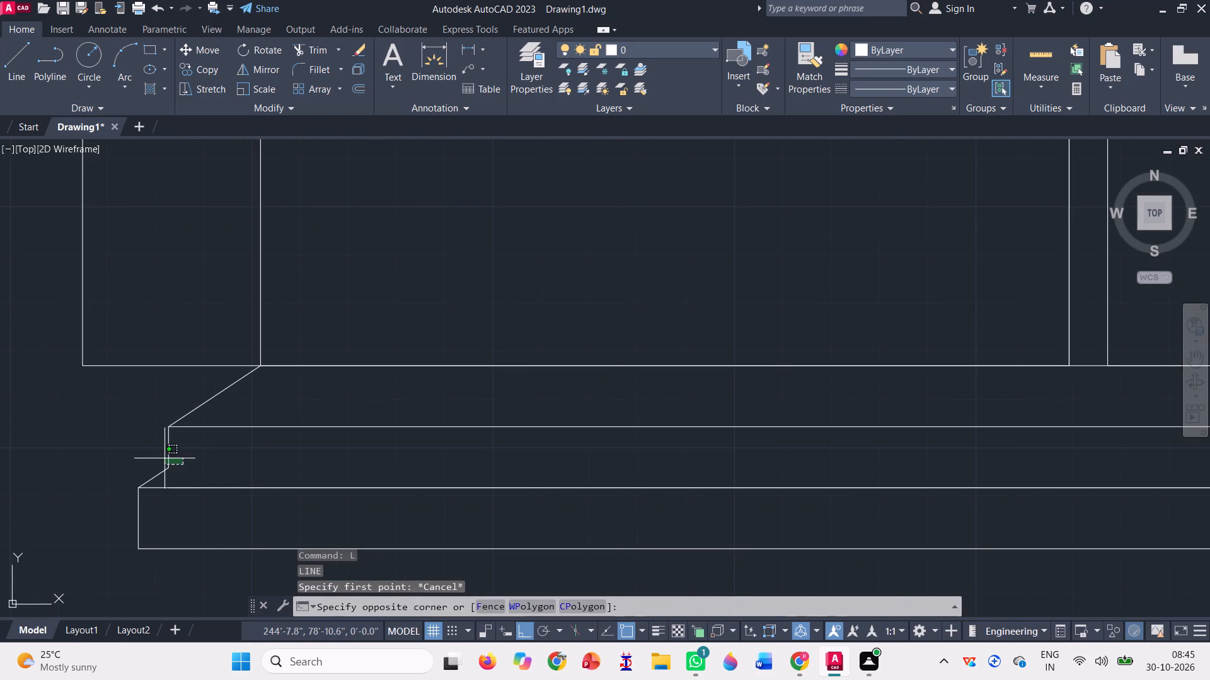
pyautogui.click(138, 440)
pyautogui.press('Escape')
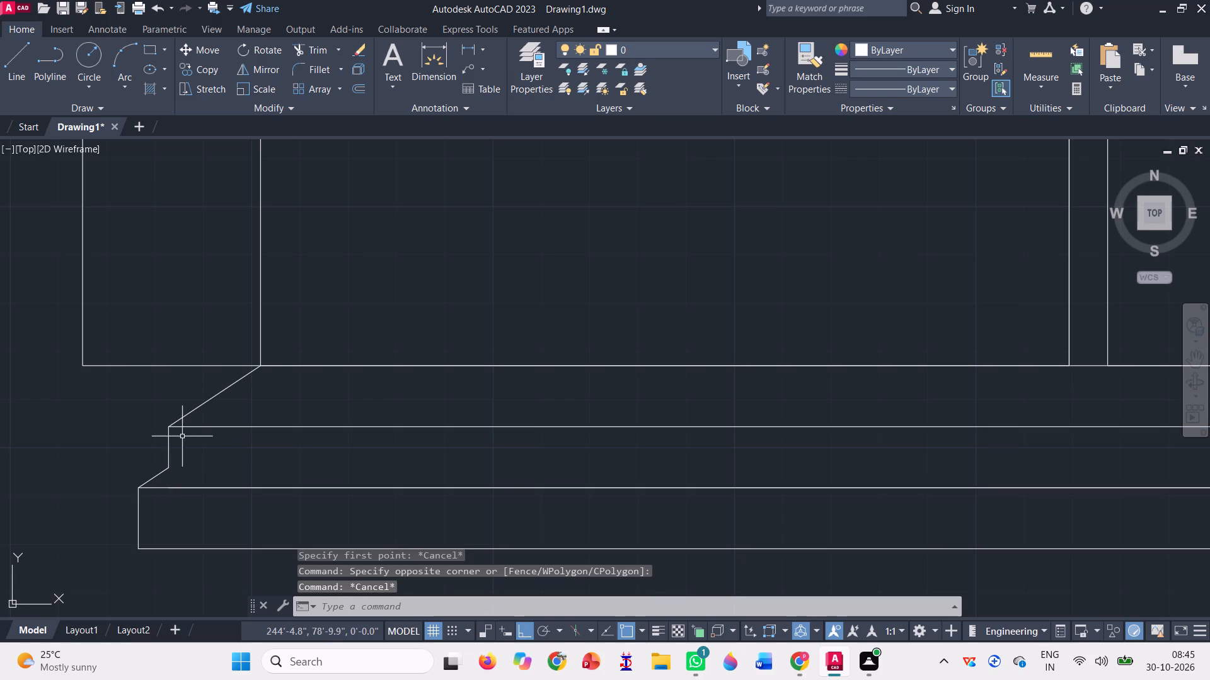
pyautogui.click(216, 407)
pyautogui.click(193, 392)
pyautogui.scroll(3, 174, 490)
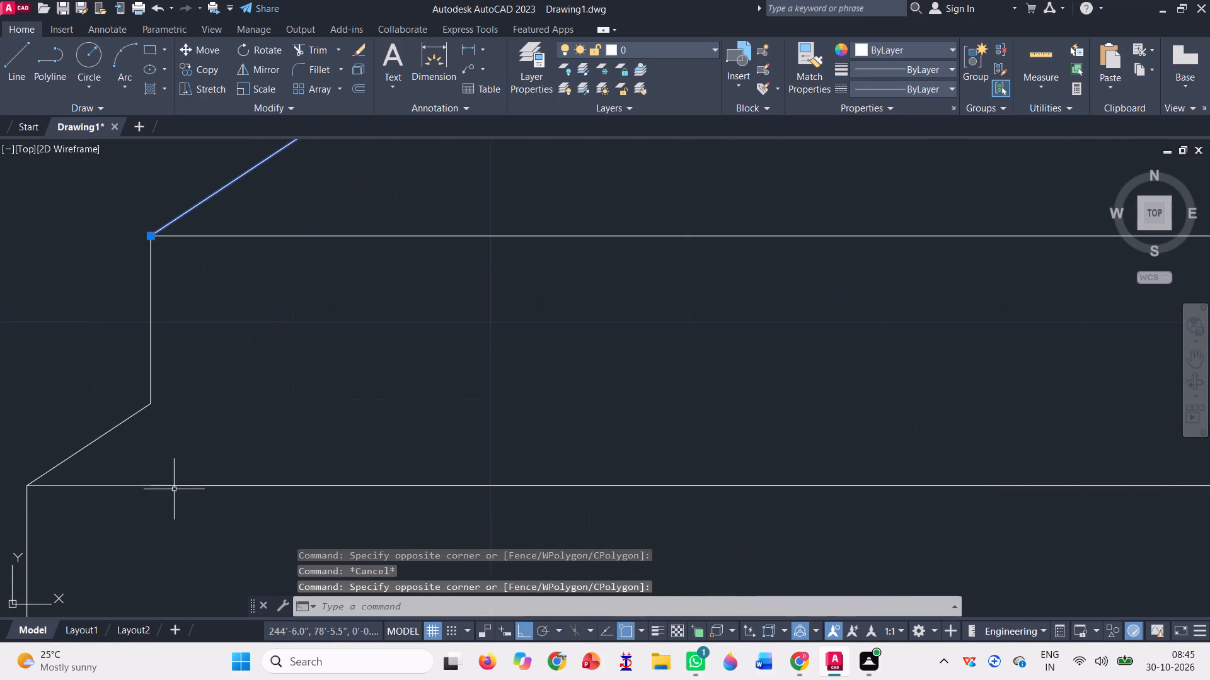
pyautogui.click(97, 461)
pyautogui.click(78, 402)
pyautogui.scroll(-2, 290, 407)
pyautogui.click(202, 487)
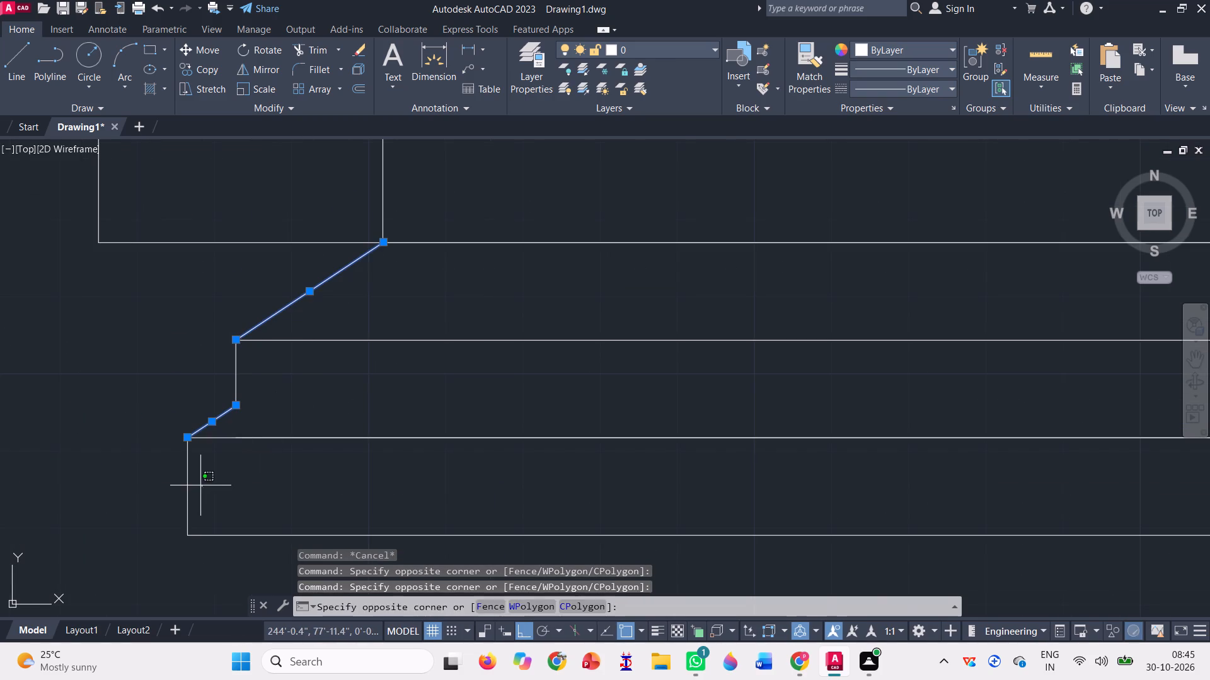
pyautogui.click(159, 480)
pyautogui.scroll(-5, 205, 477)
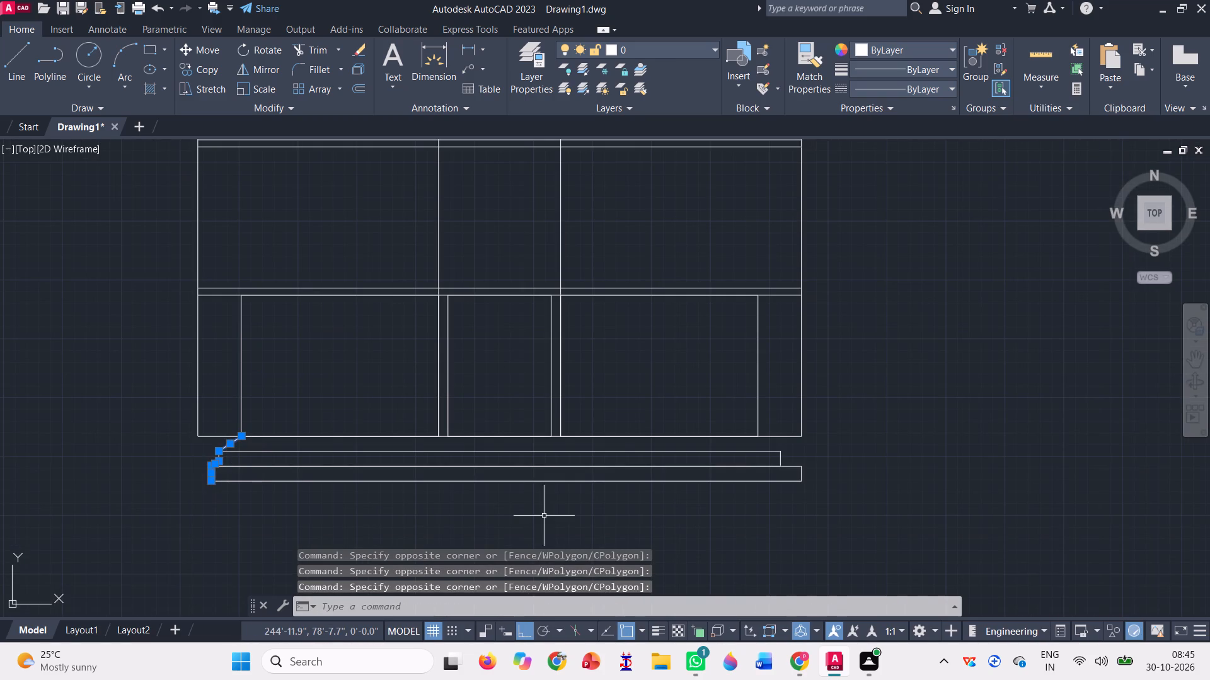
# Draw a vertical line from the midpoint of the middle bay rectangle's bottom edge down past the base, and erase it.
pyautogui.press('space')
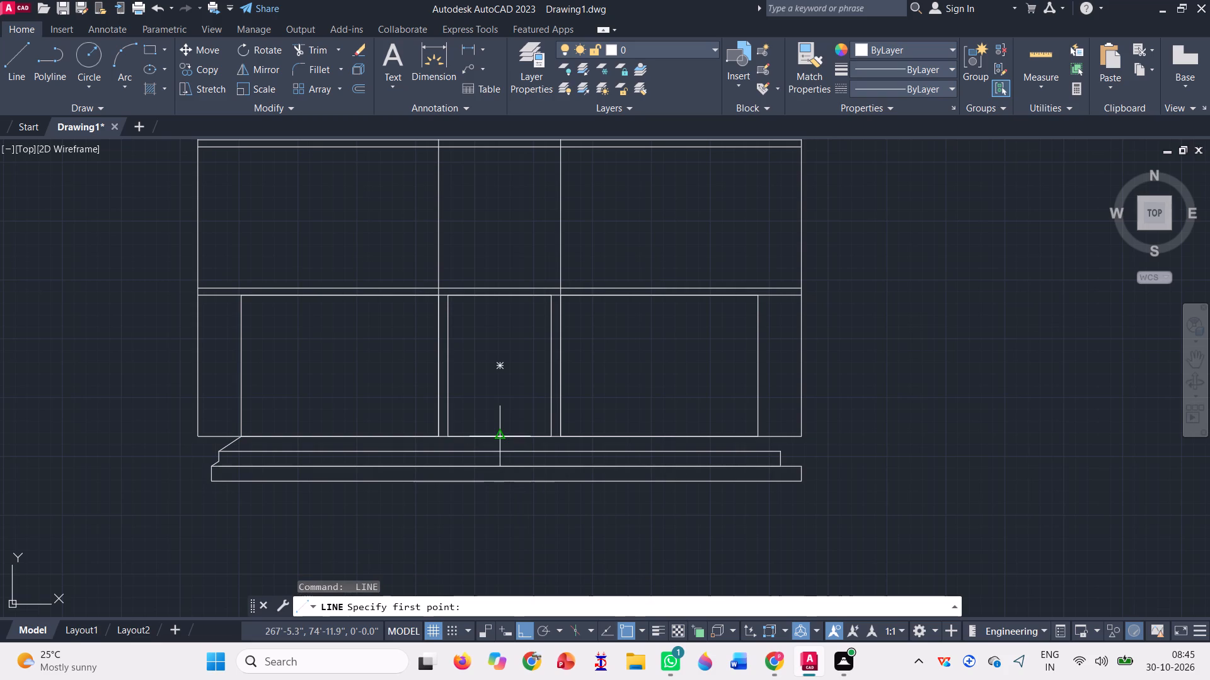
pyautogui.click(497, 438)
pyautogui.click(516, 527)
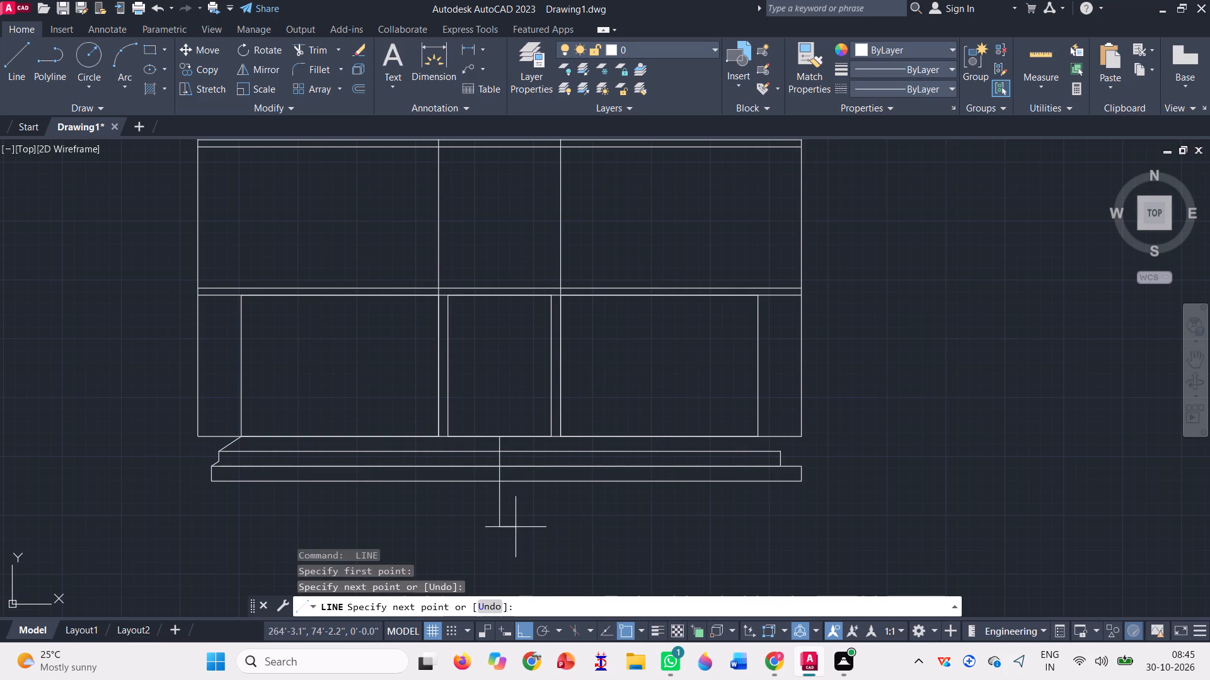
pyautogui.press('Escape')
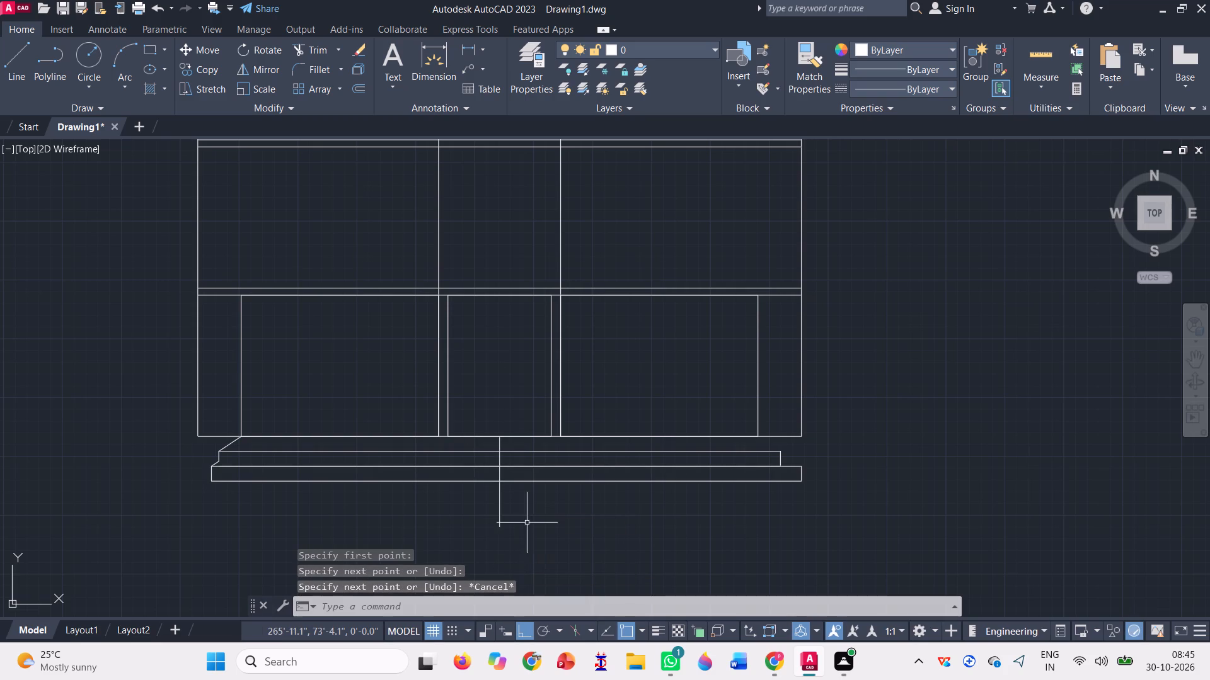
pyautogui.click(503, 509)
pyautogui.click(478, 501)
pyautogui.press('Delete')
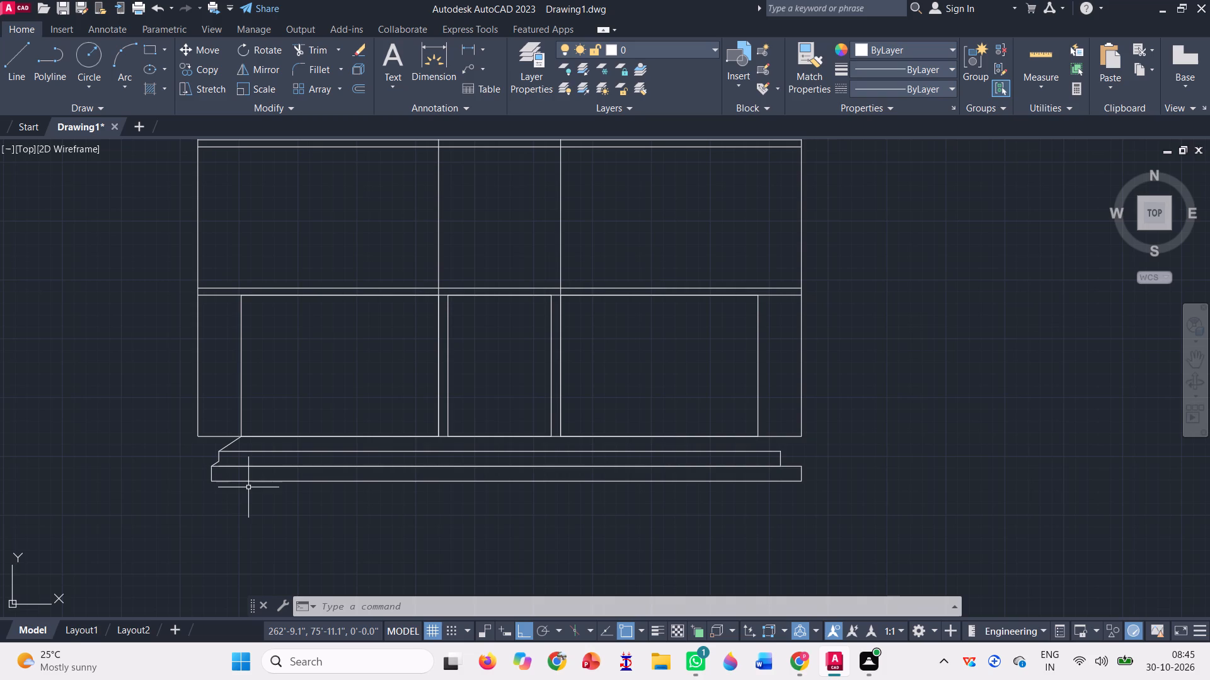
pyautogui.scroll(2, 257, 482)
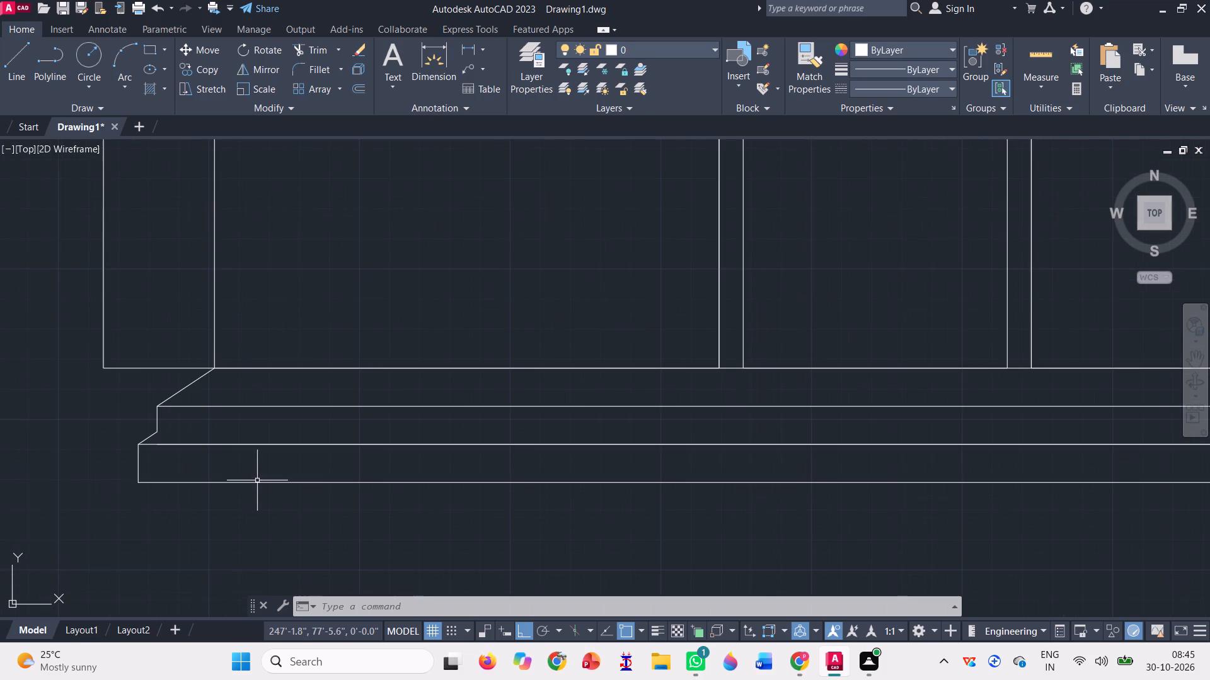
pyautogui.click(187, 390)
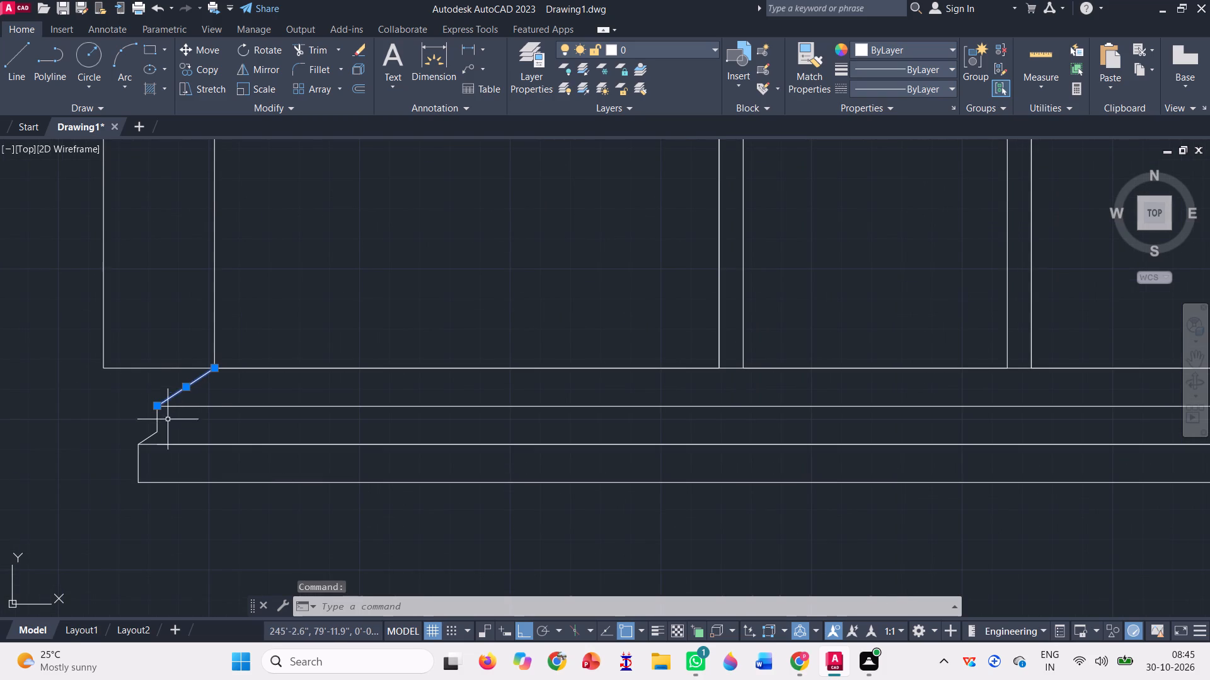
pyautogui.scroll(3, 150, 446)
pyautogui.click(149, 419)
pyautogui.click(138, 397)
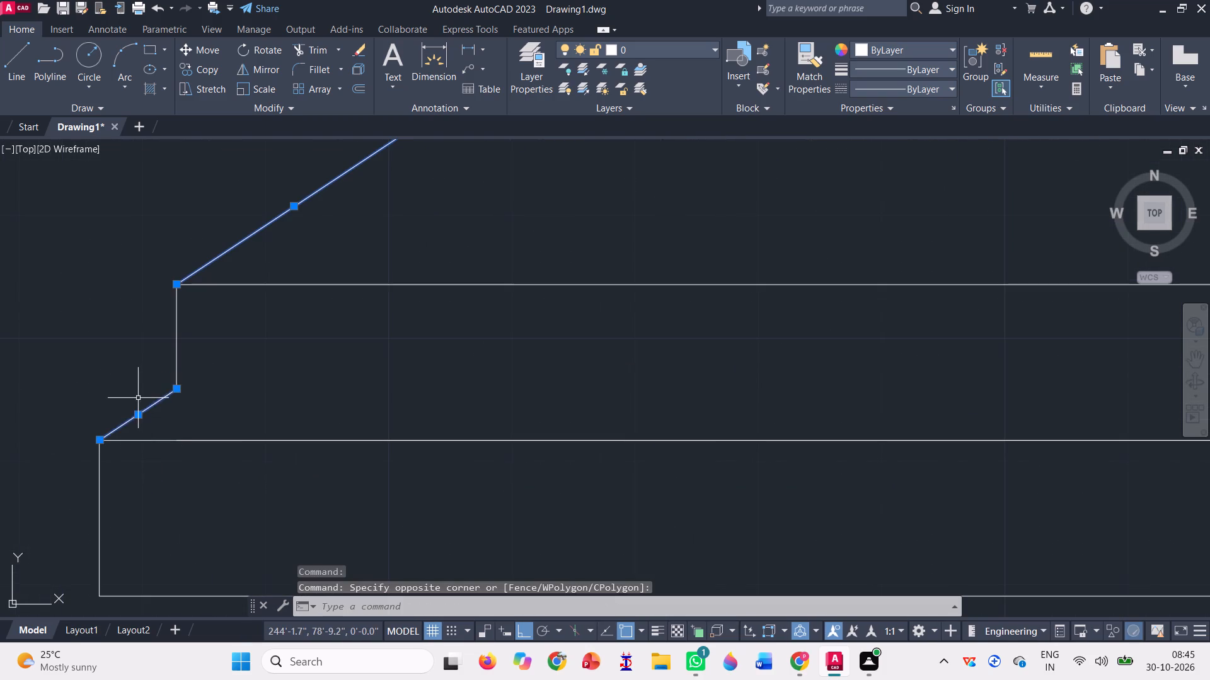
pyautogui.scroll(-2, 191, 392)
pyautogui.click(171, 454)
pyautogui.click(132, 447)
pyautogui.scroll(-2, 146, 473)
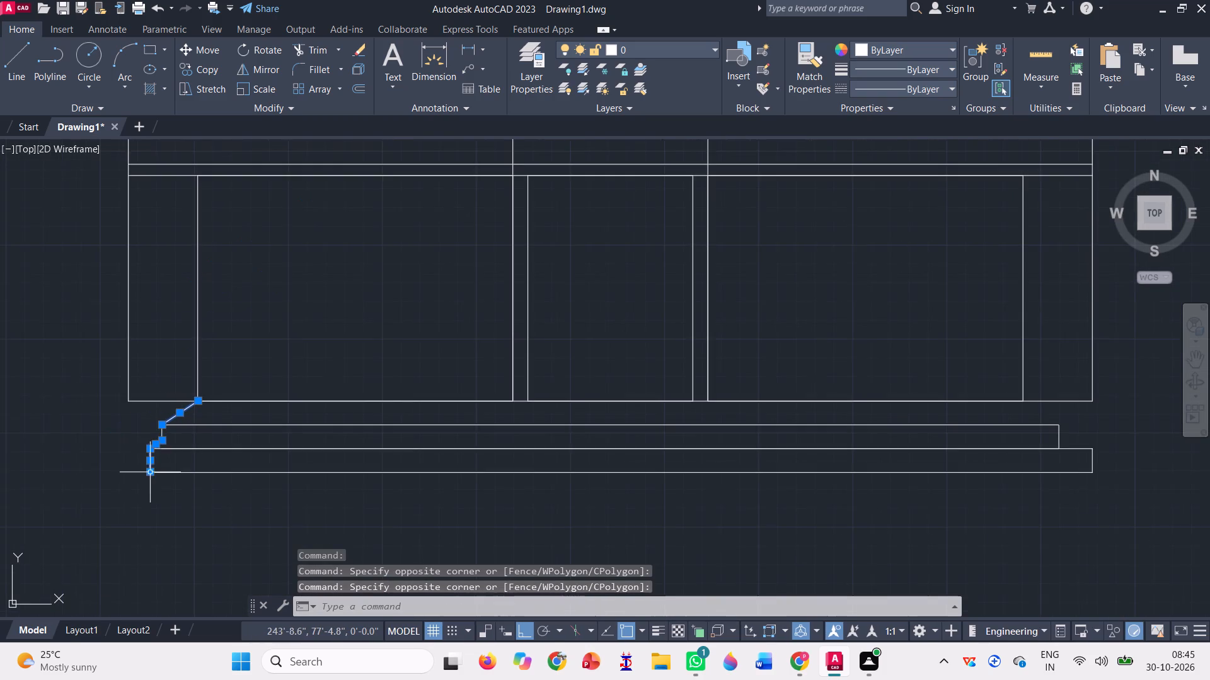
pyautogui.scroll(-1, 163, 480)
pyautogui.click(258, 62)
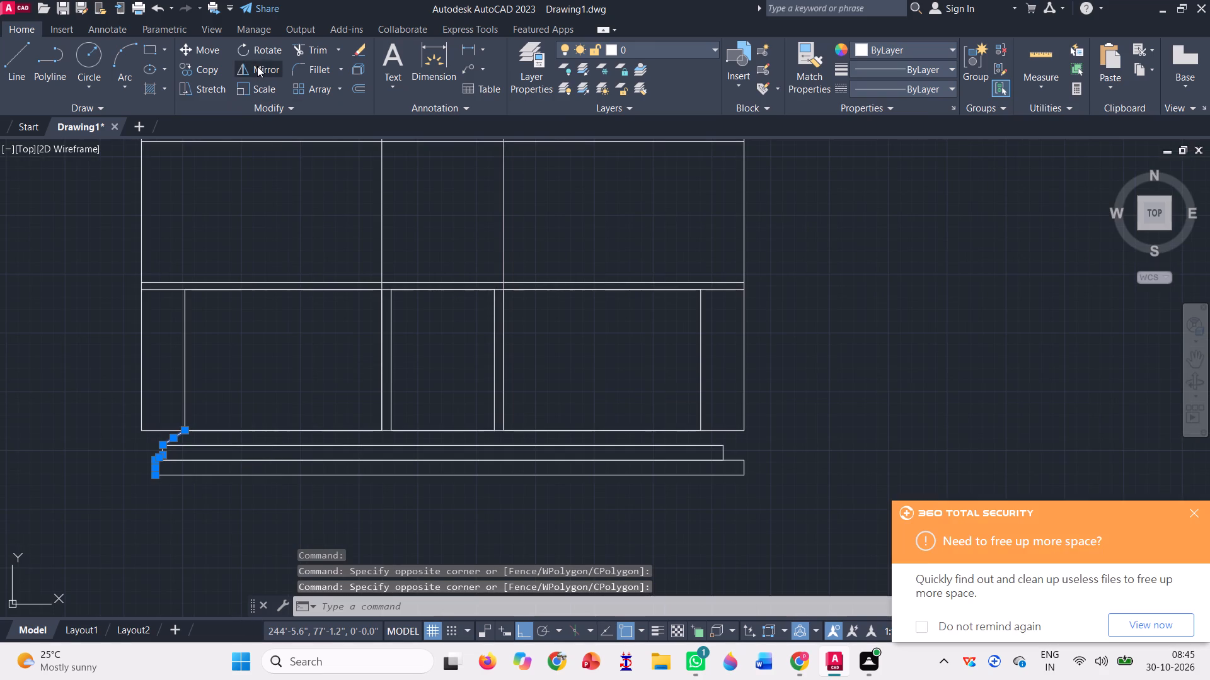
# Mirror both left-end diagonals and the lower base's left edge about a vertical axis through the middle bay rectangle's bottom midpoint, keeping the originals.
pyautogui.click(263, 73)
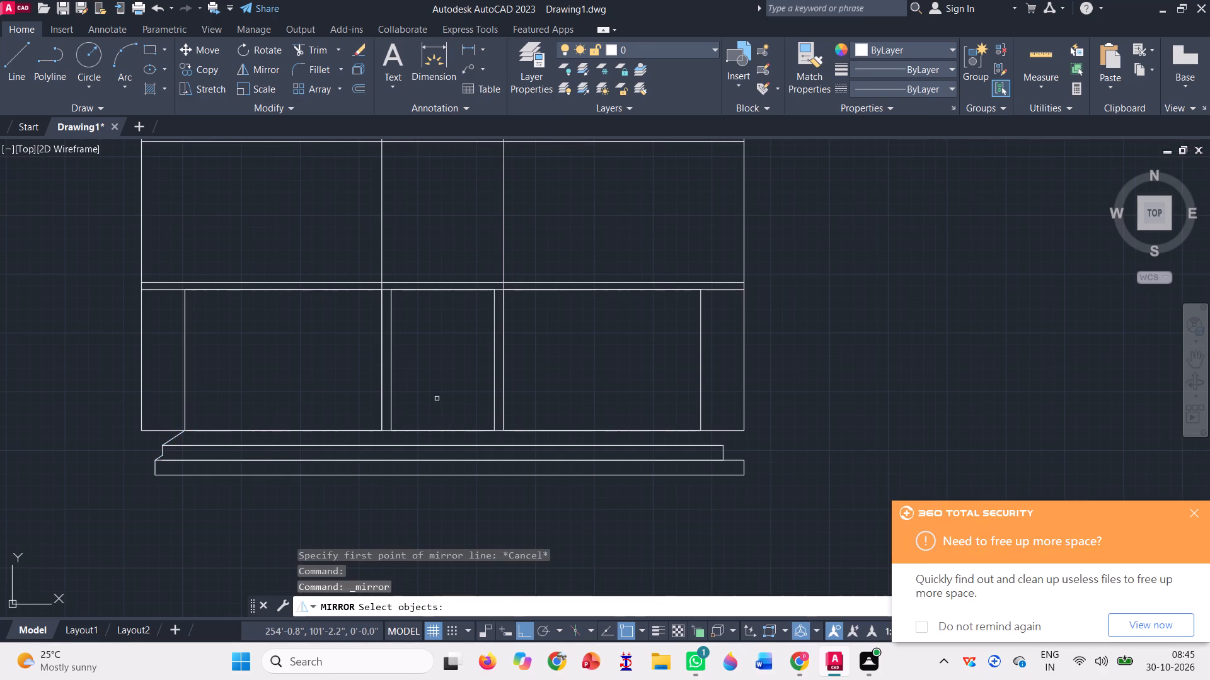
pyautogui.scroll(2, 180, 465)
pyautogui.click(159, 402)
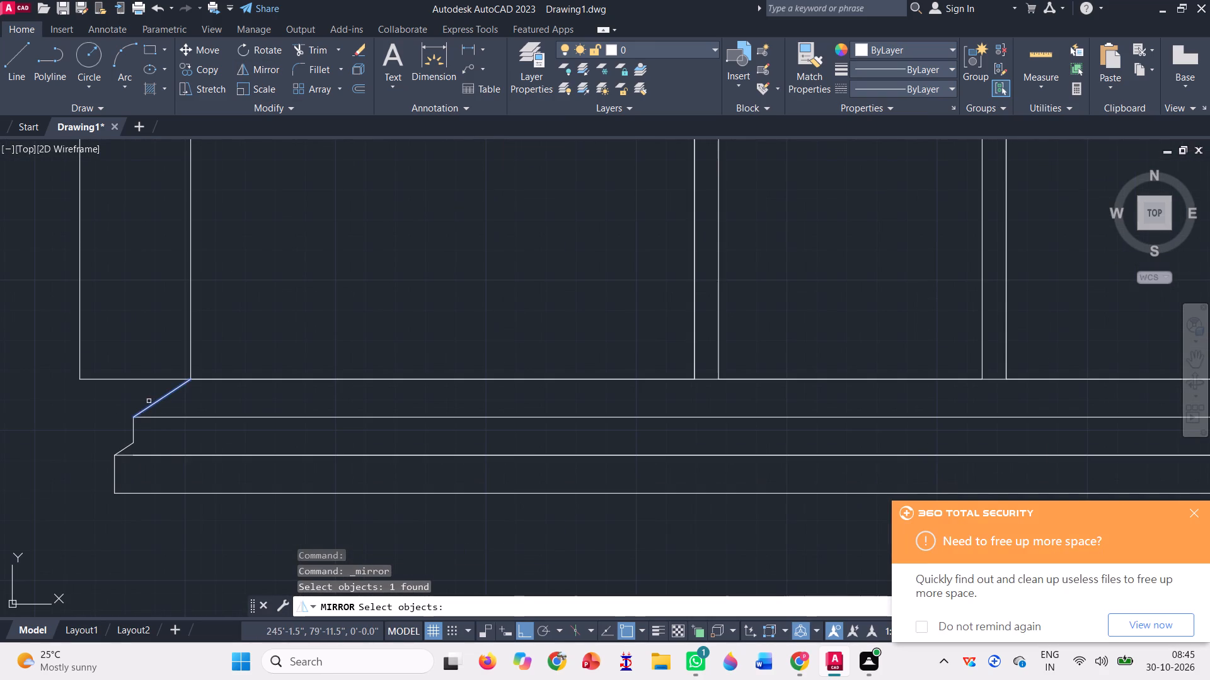
pyautogui.click(125, 448)
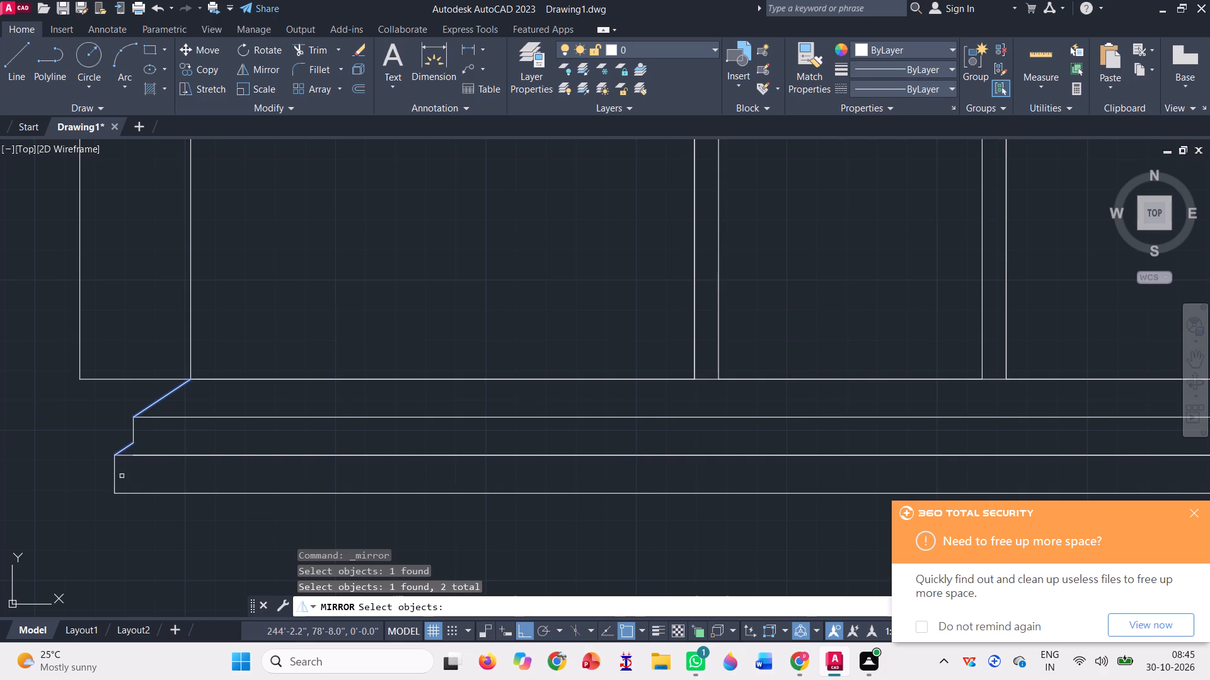
pyautogui.click(113, 474)
pyautogui.scroll(-1, 119, 490)
pyautogui.scroll(3, 119, 490)
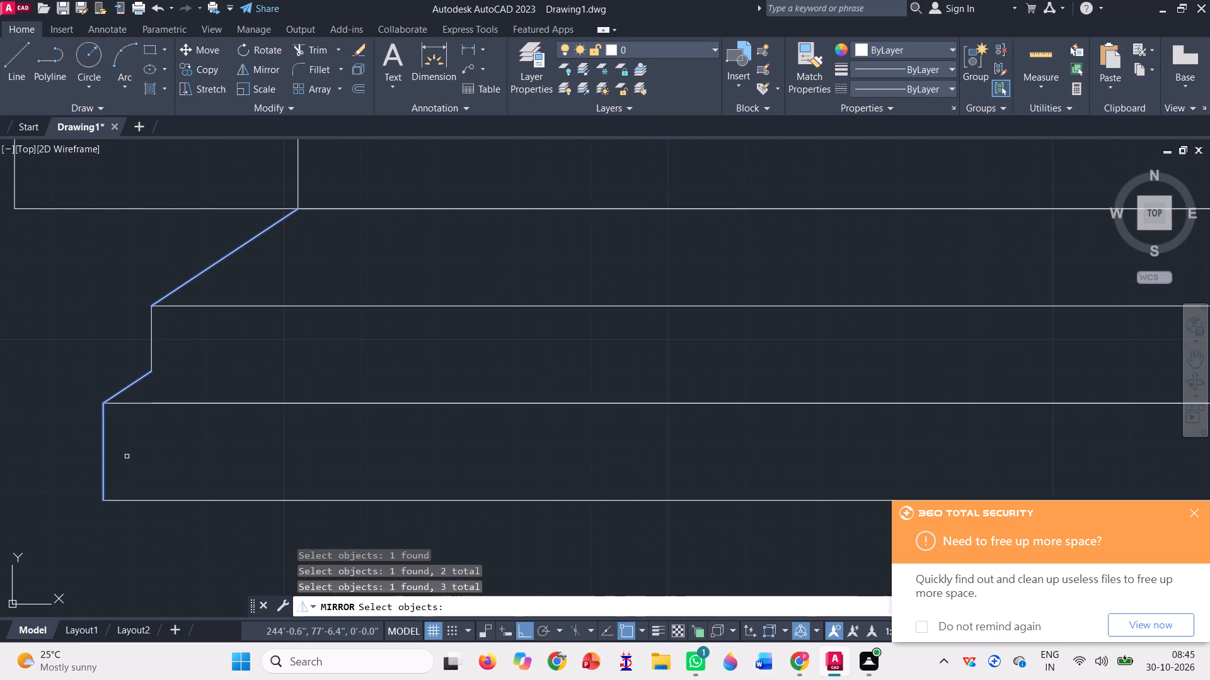
pyautogui.scroll(2, 127, 445)
pyautogui.scroll(-5, 132, 441)
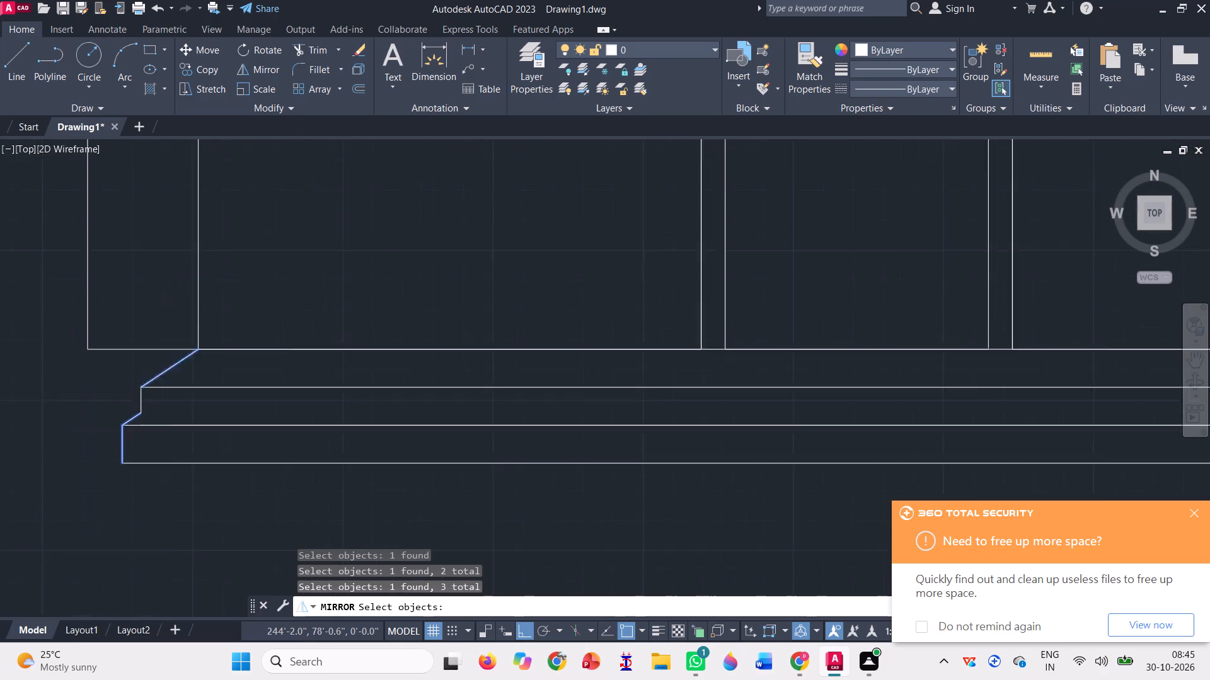
pyautogui.press('space')
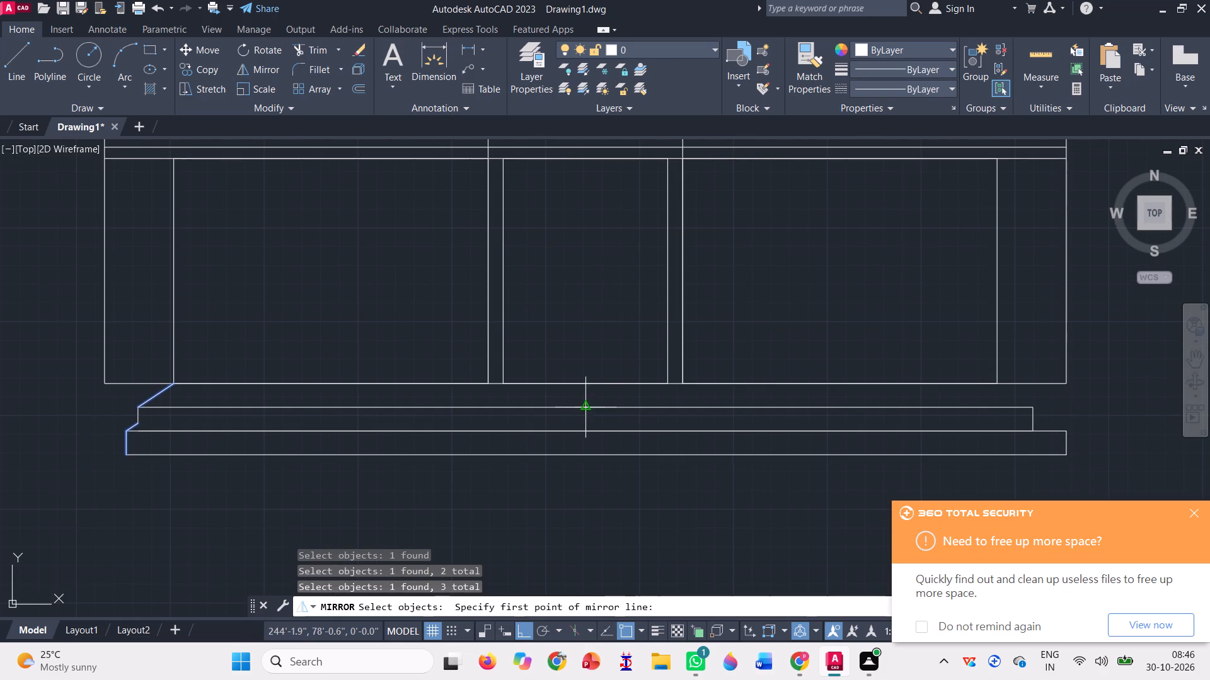
pyautogui.click(582, 380)
pyautogui.click(575, 518)
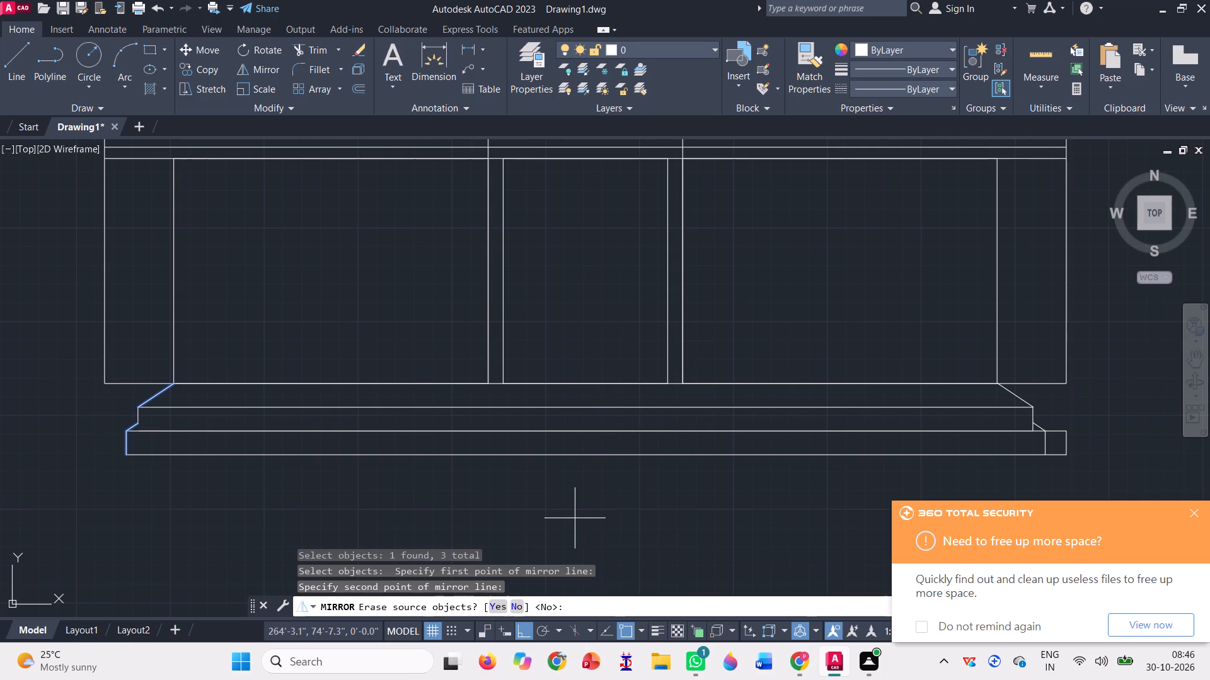
pyautogui.doubleClick(575, 518)
pyautogui.press('space')
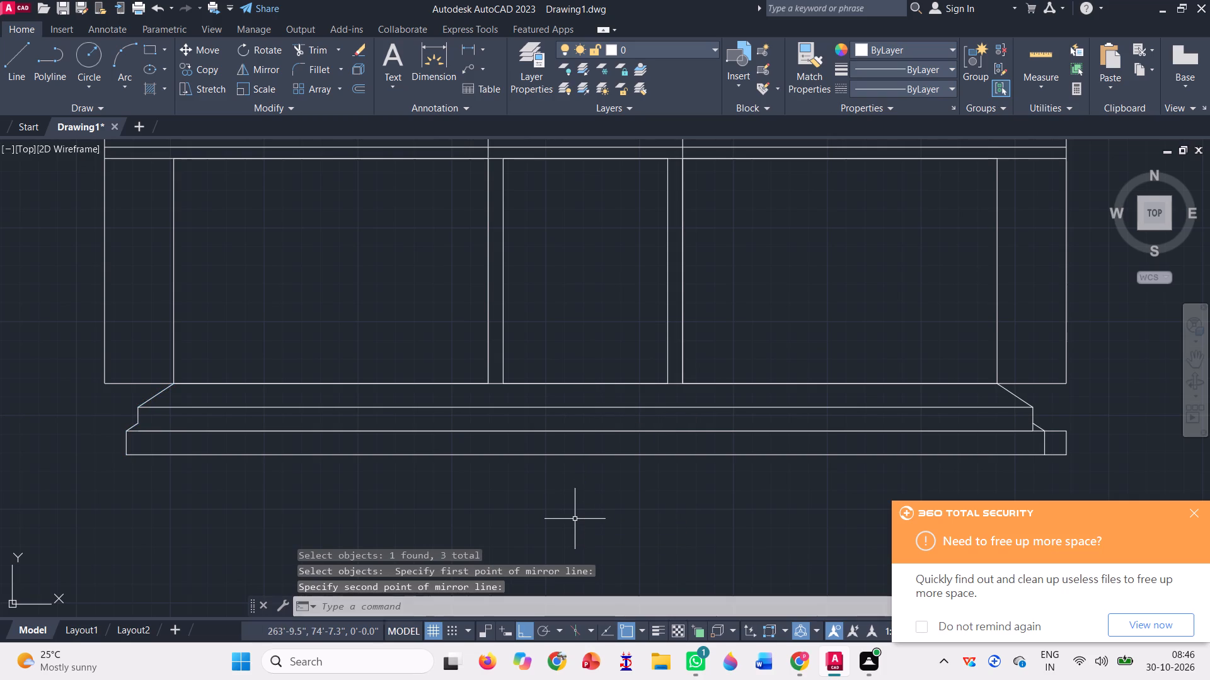
# Trim away the lower base's right end beyond the mirrored edge and the upper base's vertical stub below the short diagonal.
pyautogui.scroll(-1, 478, 504)
pyautogui.scroll(1, 890, 475)
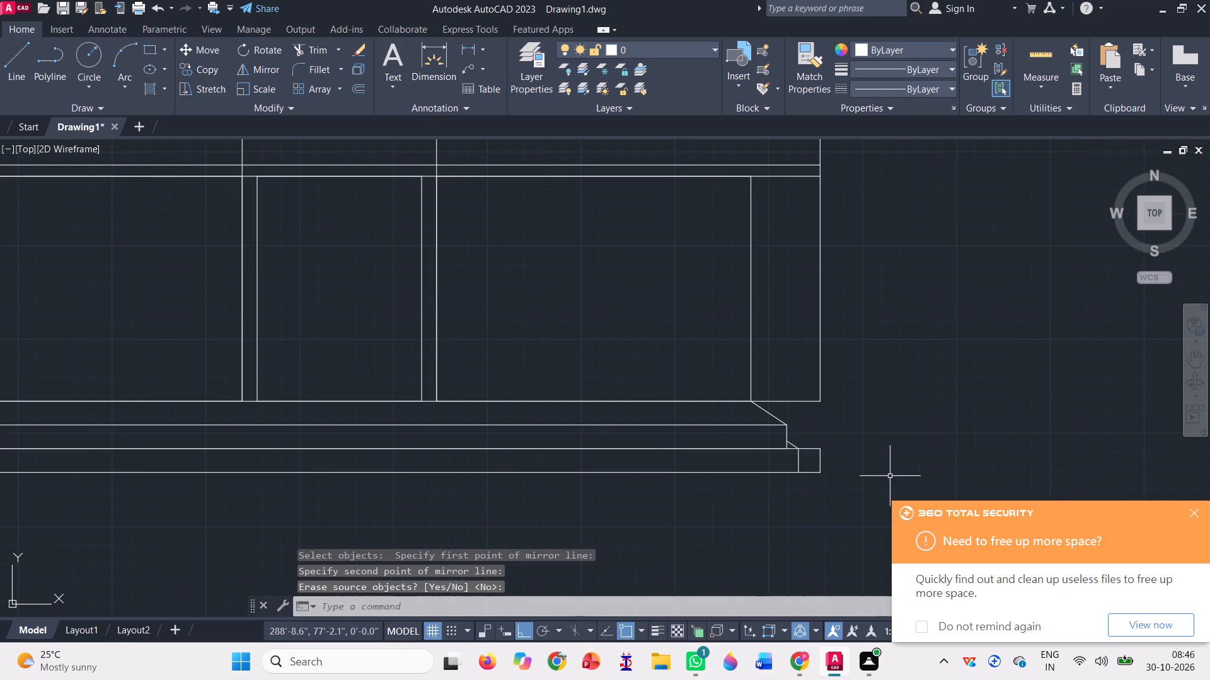
pyautogui.click(309, 45)
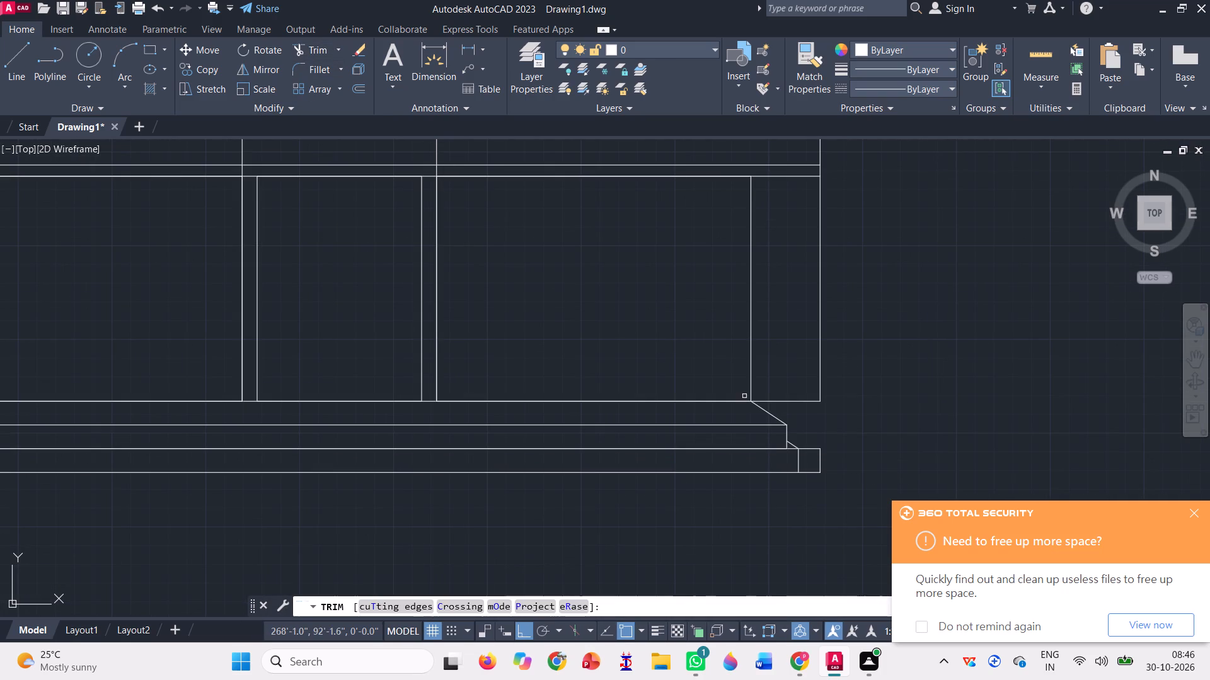
pyautogui.scroll(2, 814, 475)
pyautogui.click(788, 364)
pyautogui.click(806, 500)
pyautogui.click(817, 433)
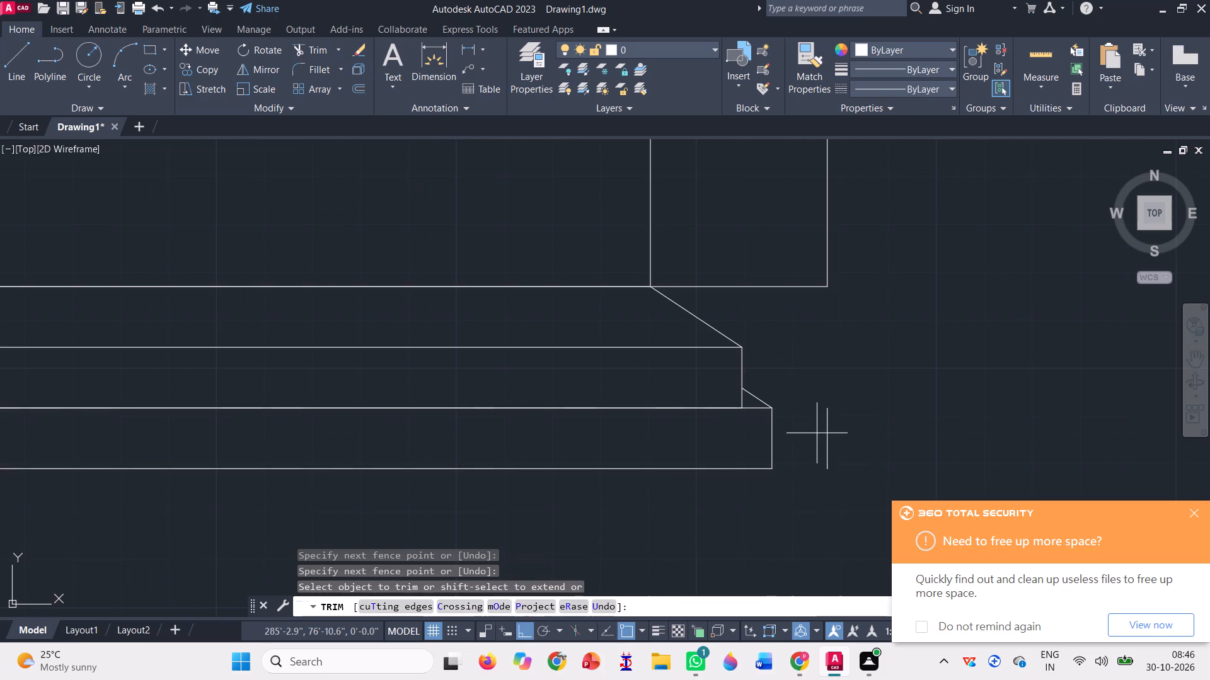
pyautogui.click(851, 433)
pyautogui.click(742, 395)
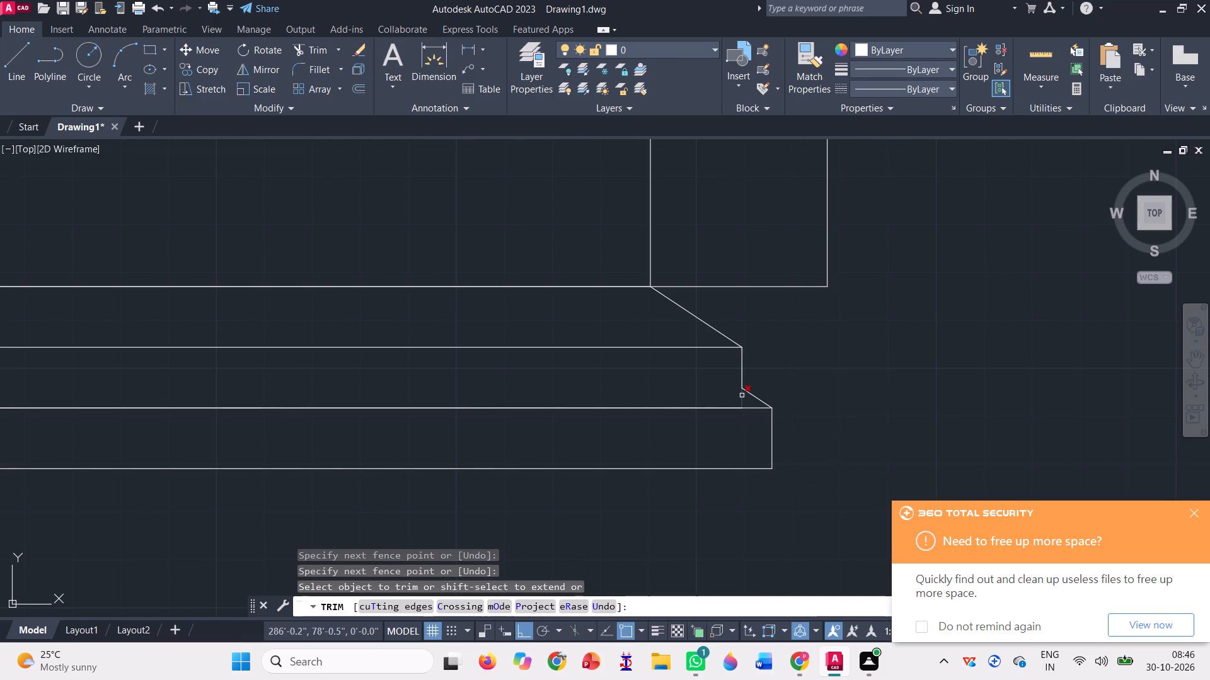
pyautogui.scroll(-2, 701, 400)
pyautogui.scroll(-1, 756, 447)
pyautogui.press('Escape')
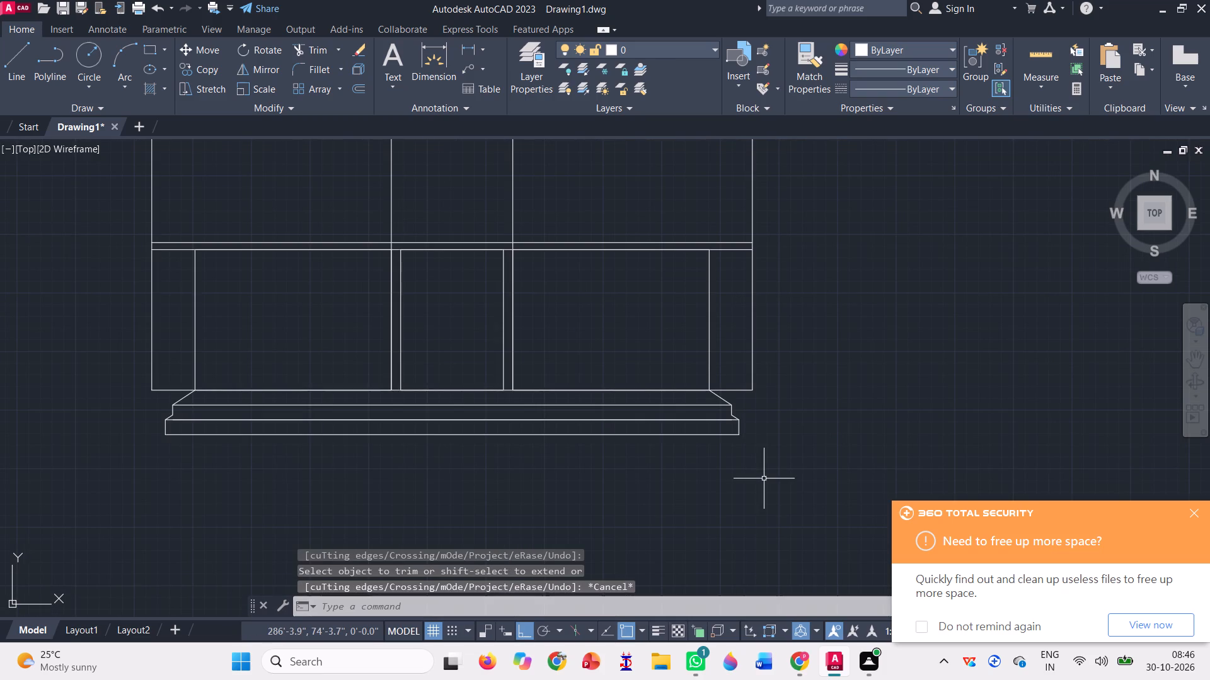
# Trim away the bottom bay's outer edges and overhanging bottom segments on both sides, outside the left and right rectangles.
pyautogui.scroll(-1, 752, 472)
pyautogui.scroll(2, 410, 484)
pyautogui.scroll(-1, 409, 482)
pyautogui.scroll(-2, 358, 472)
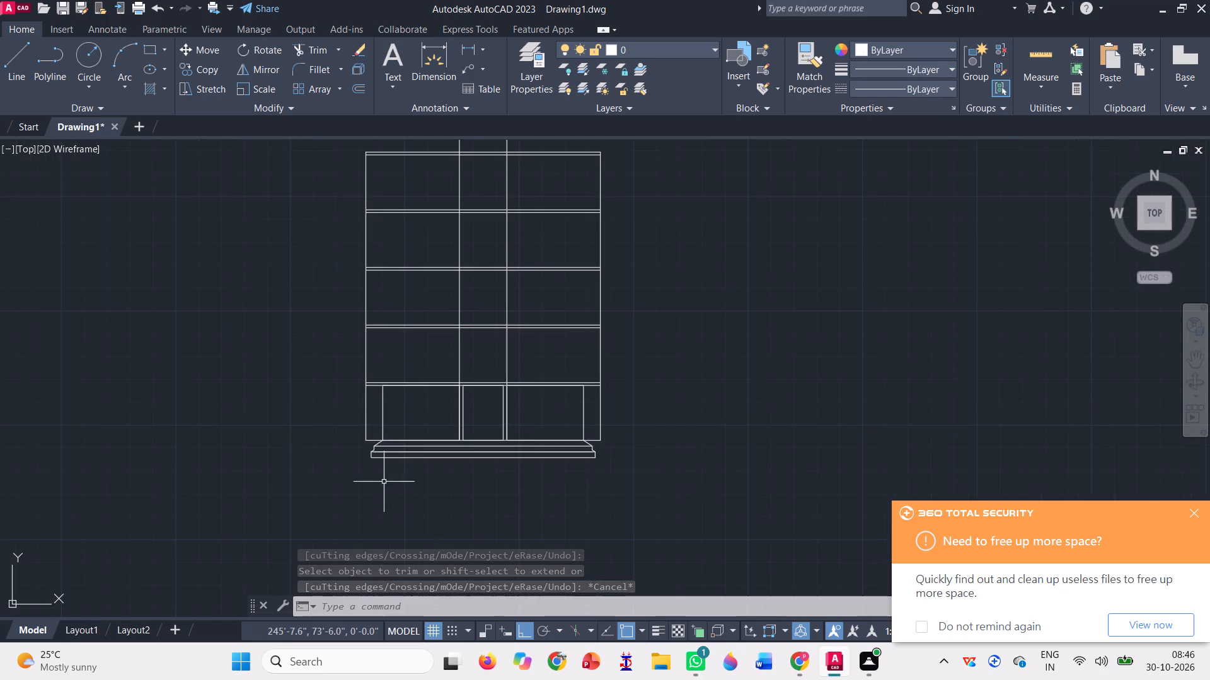
pyautogui.scroll(1, 435, 485)
pyautogui.scroll(1, 650, 437)
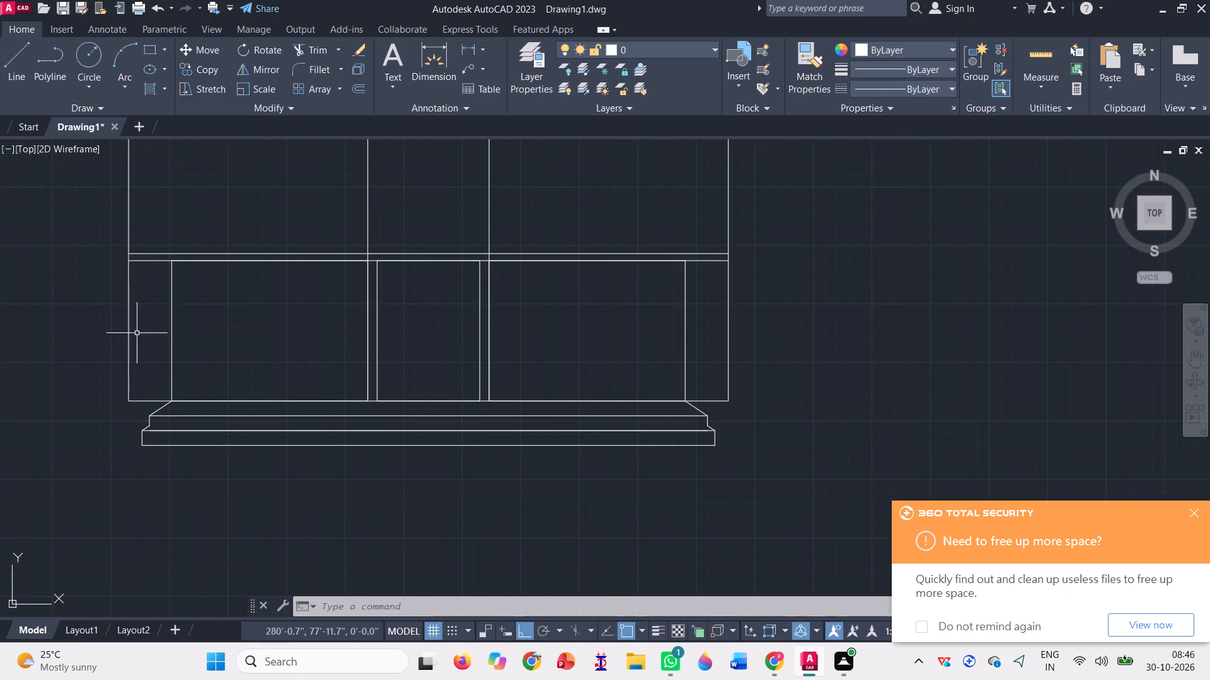
pyautogui.click(325, 44)
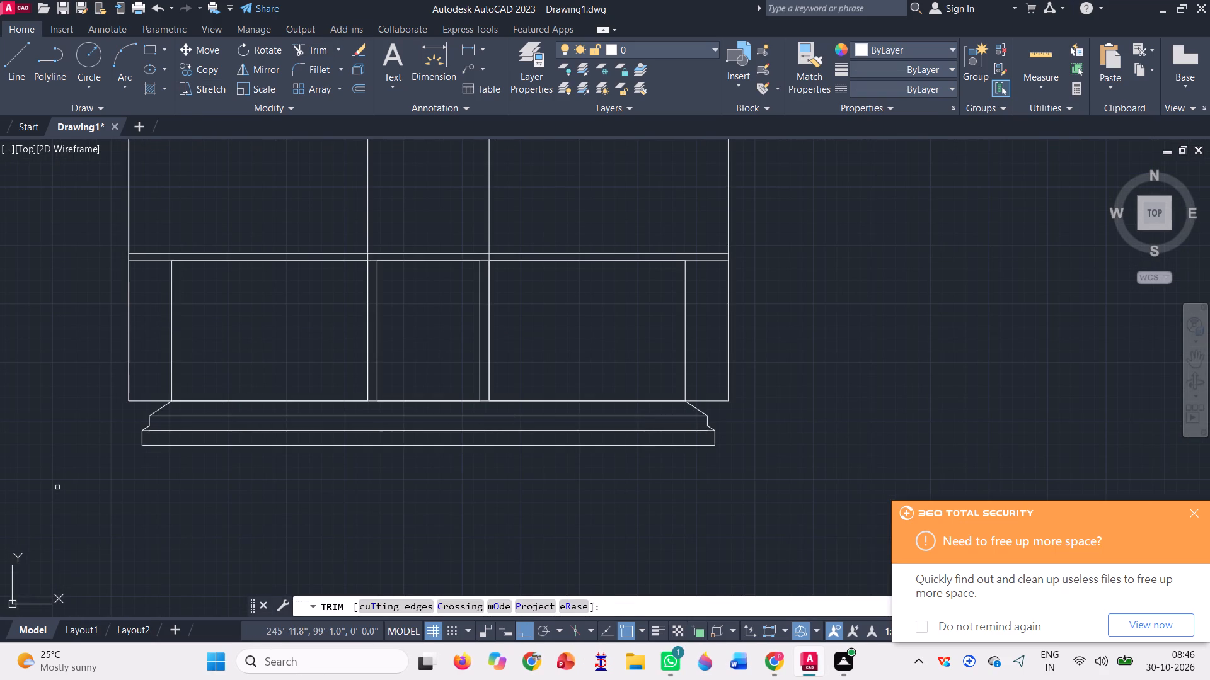
pyautogui.click(138, 414)
pyautogui.click(117, 369)
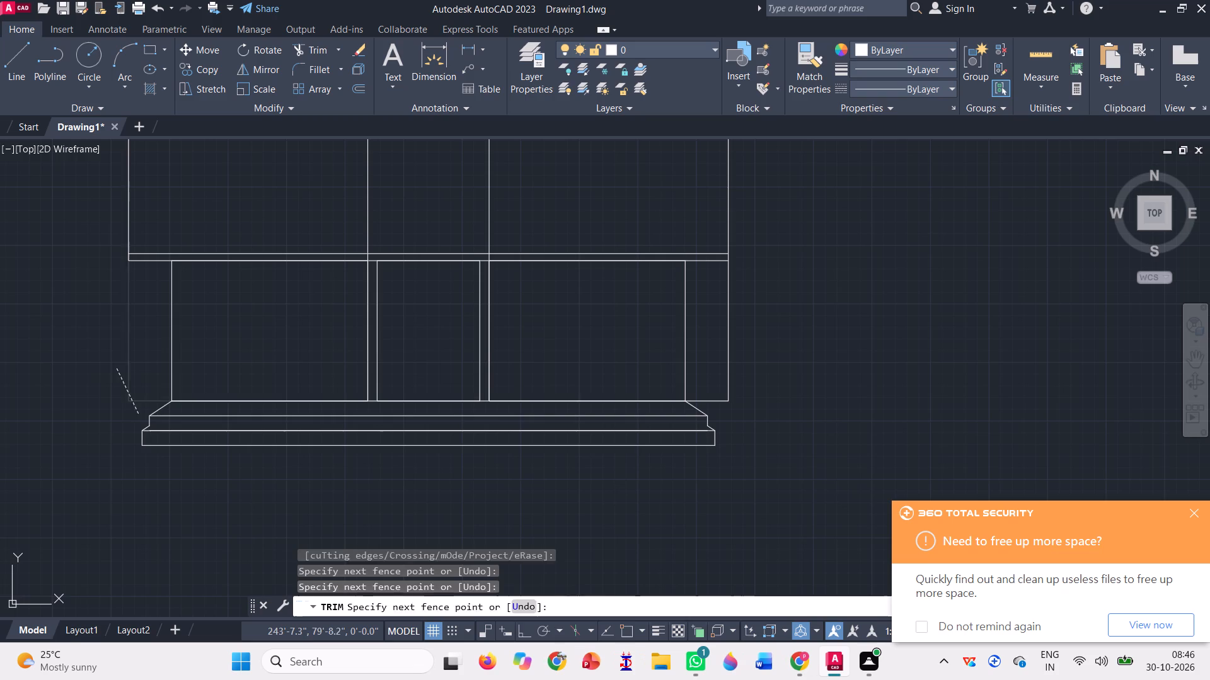
pyautogui.click(710, 411)
pyautogui.click(738, 344)
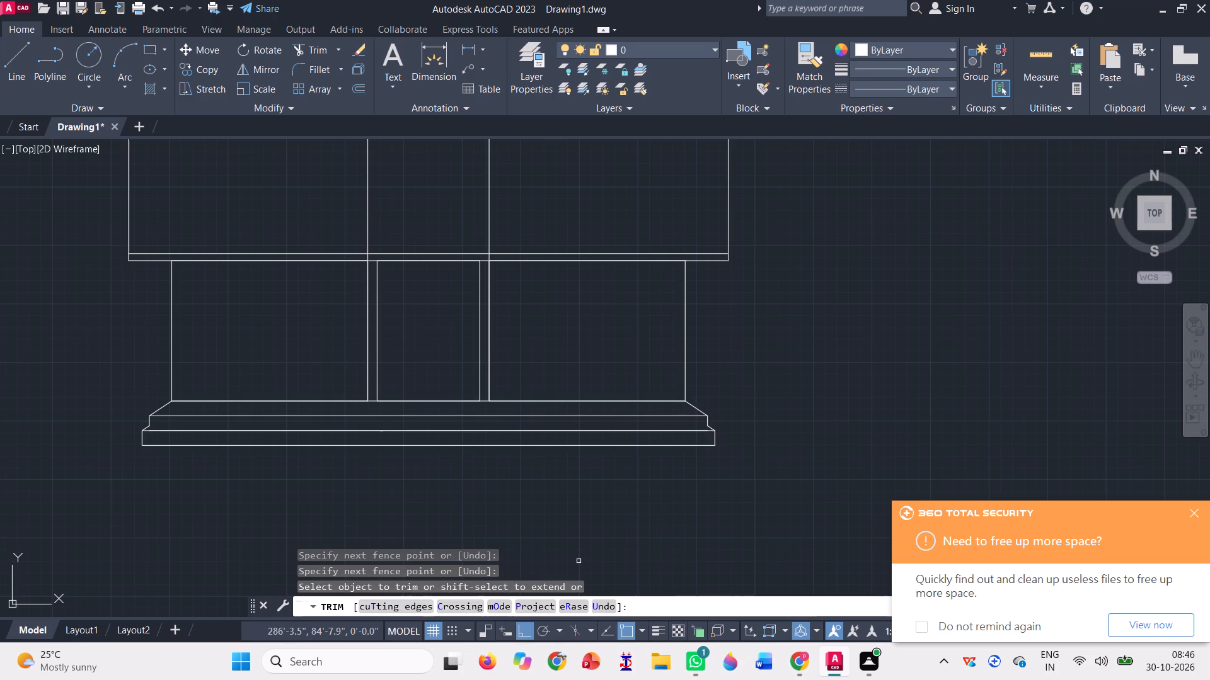
pyautogui.press('Escape')
# Draw a vertical construction line through the lower-left corner of the bottom bay's left rectangle.
pyautogui.scroll(-1, 579, 559)
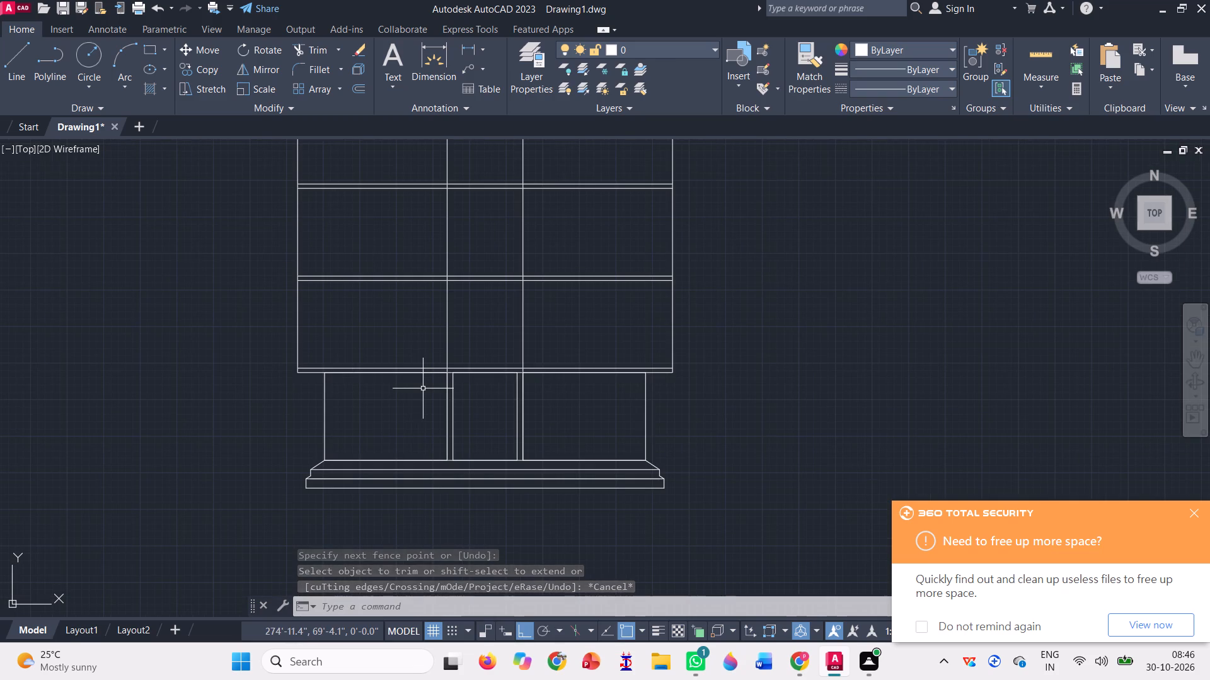
pyautogui.press('x')
pyautogui.press('l')
pyautogui.press('Return')
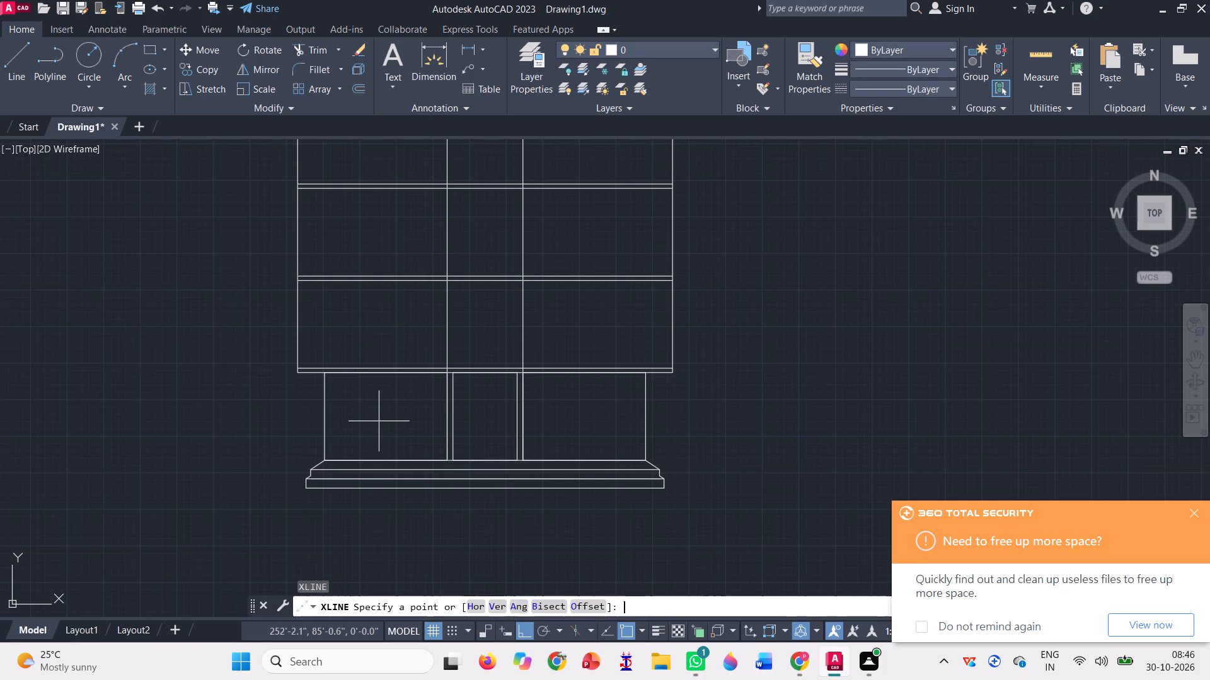
pyautogui.scroll(2, 348, 446)
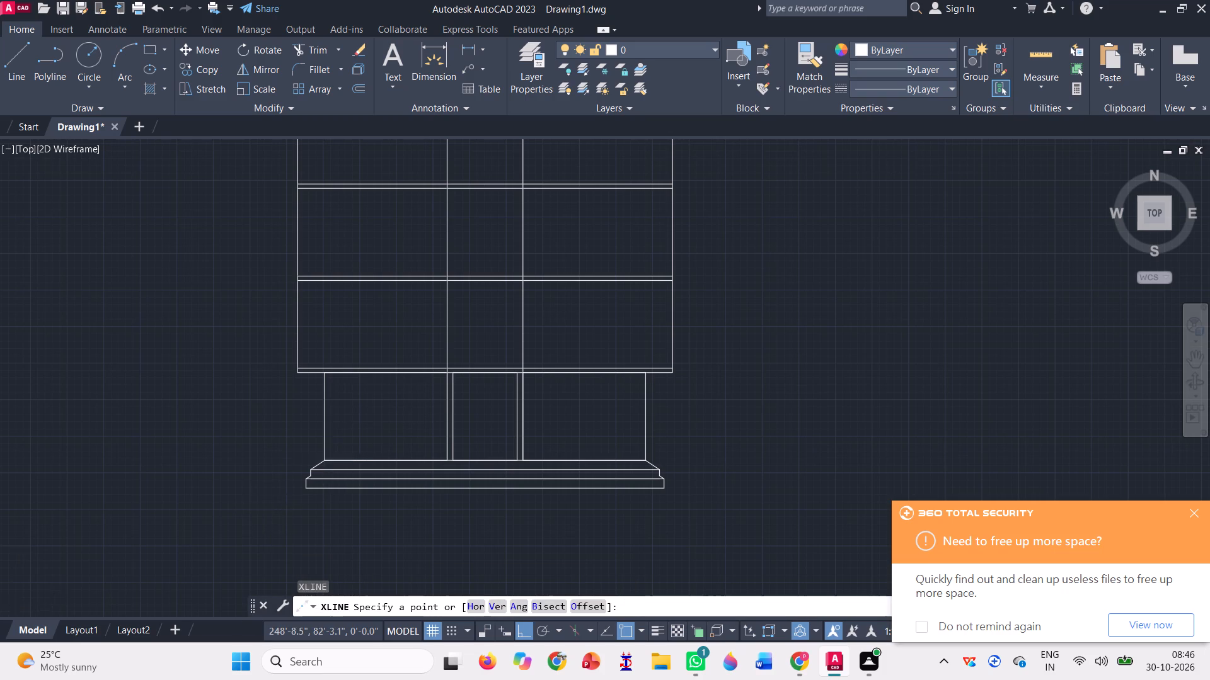
pyautogui.scroll(1, 348, 444)
pyautogui.click(251, 505)
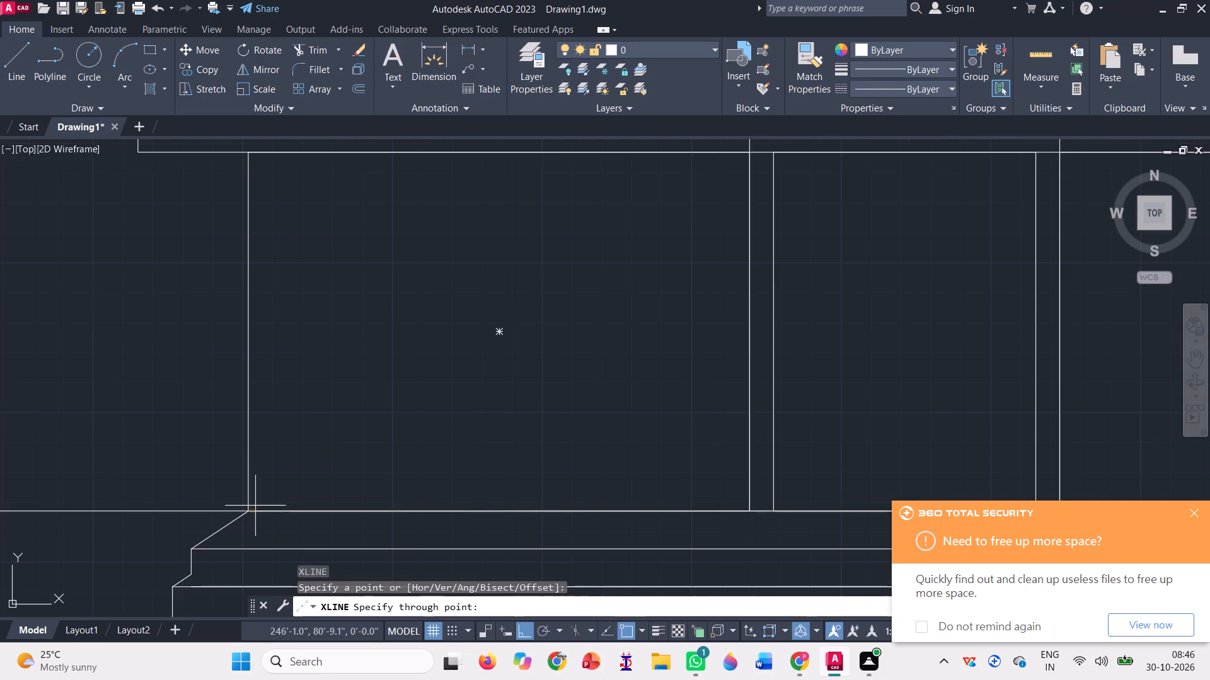
pyautogui.scroll(-3, 296, 391)
pyautogui.click(250, 539)
pyautogui.press('space')
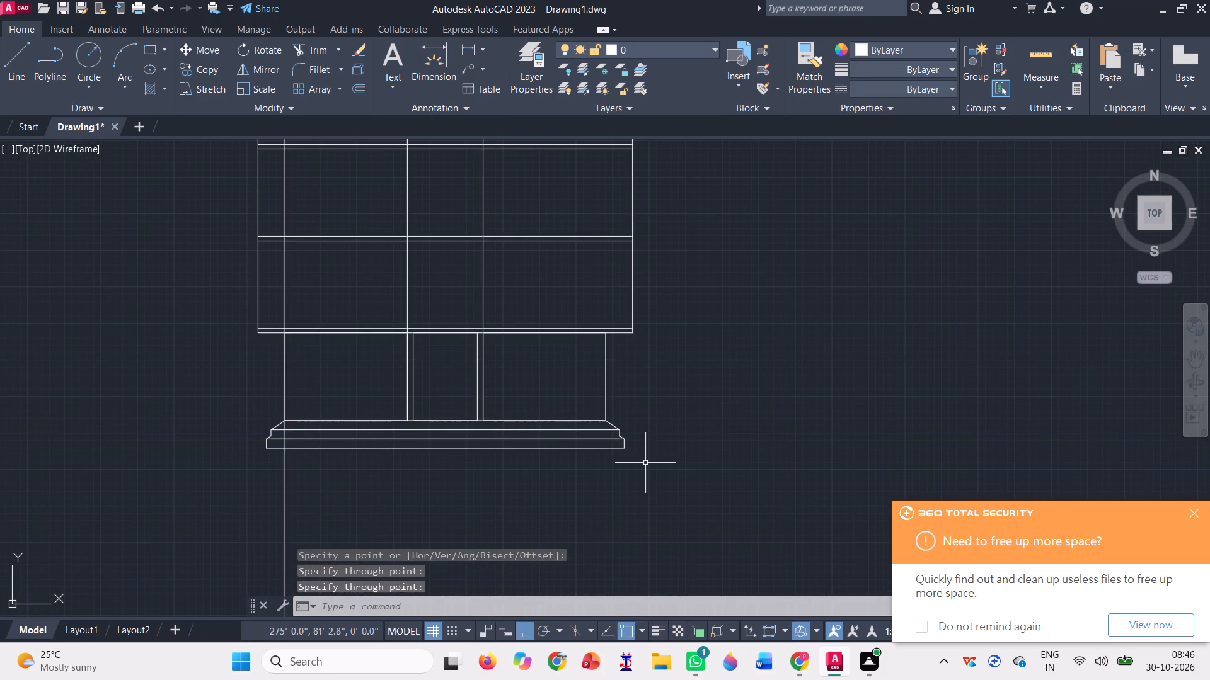
# Draw a vertical construction line through the lower-right corner of the bottom bay's right rectangle.
pyautogui.write('XL')
pyautogui.press('Return')
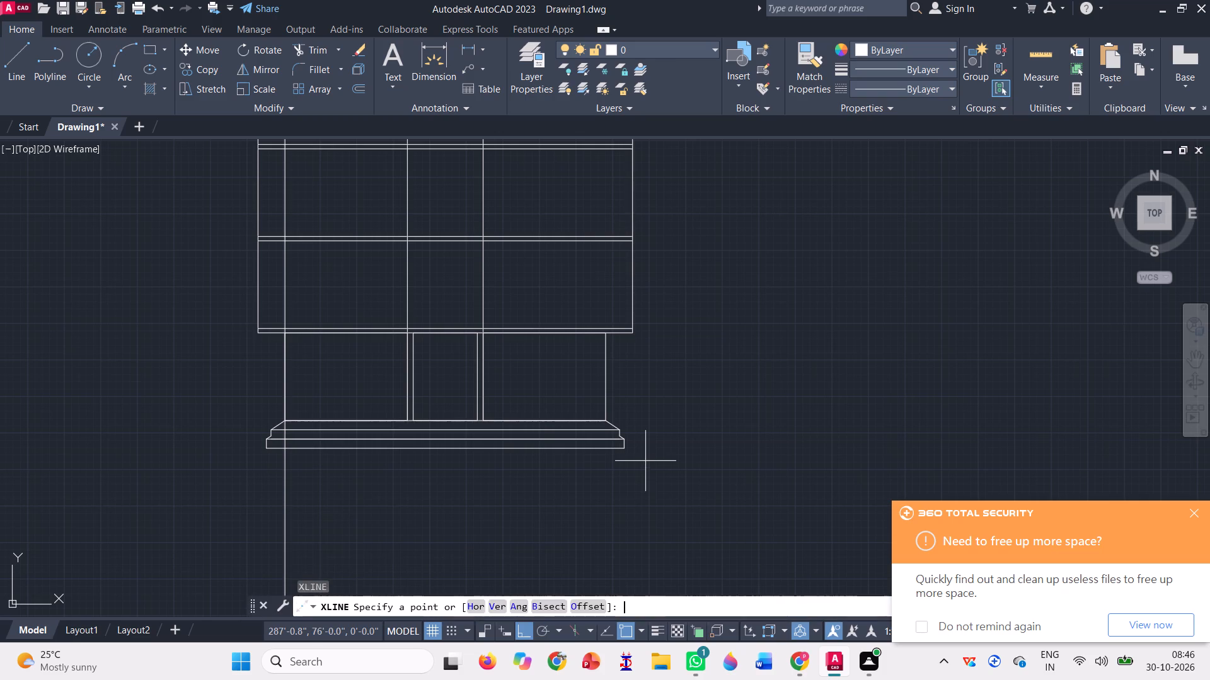
pyautogui.scroll(2, 643, 455)
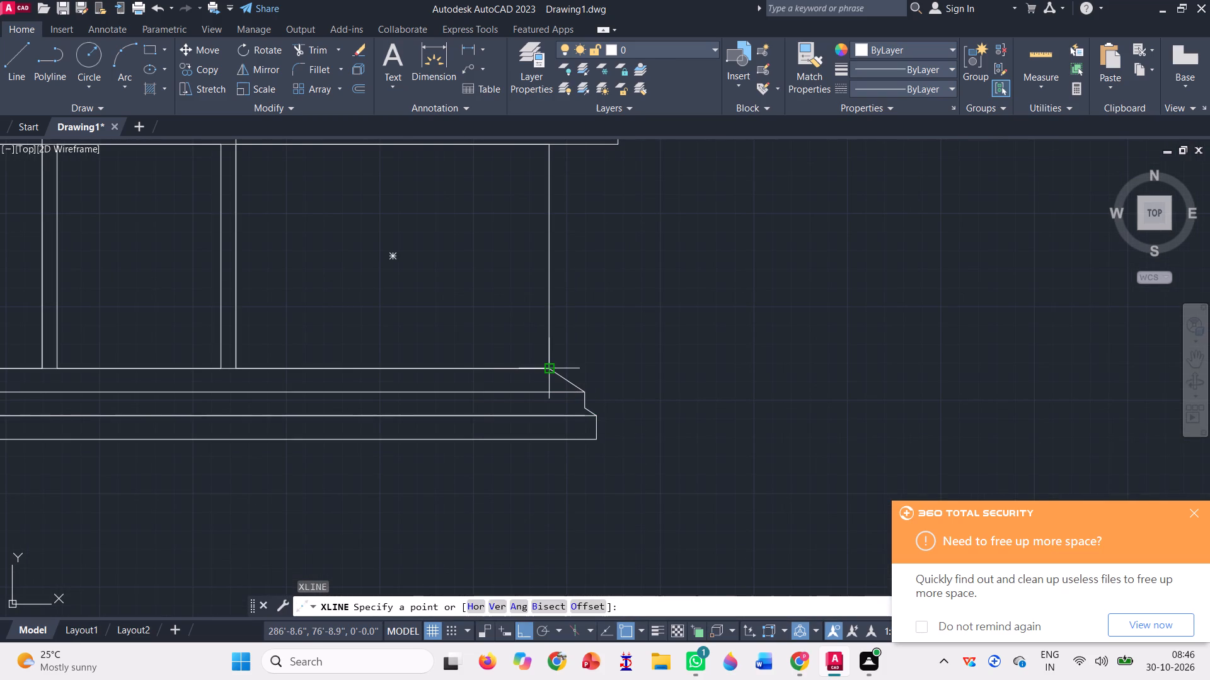
pyautogui.click(553, 366)
pyautogui.click(558, 498)
pyautogui.scroll(-2, 544, 428)
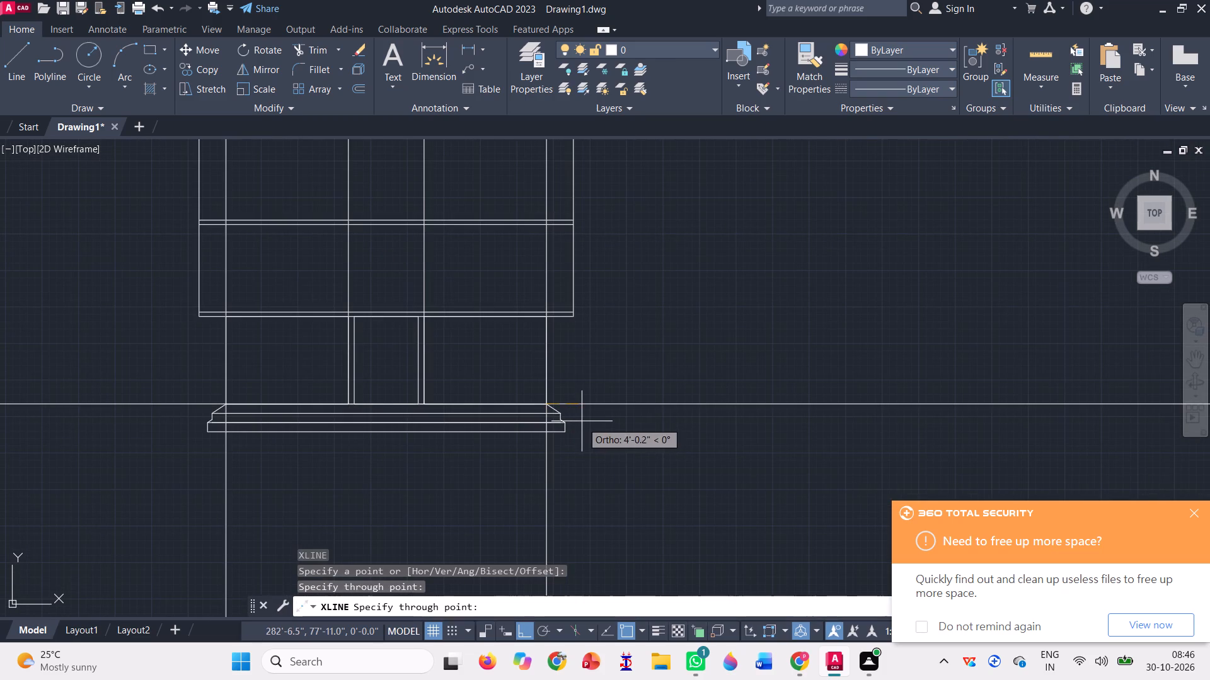
pyautogui.press('Escape')
# Draw a vertical line up the second-lowest bay, about halfway between its left edge and the left construction line, ending at the upper band's top line.
pyautogui.press('l')
pyautogui.press('Return')
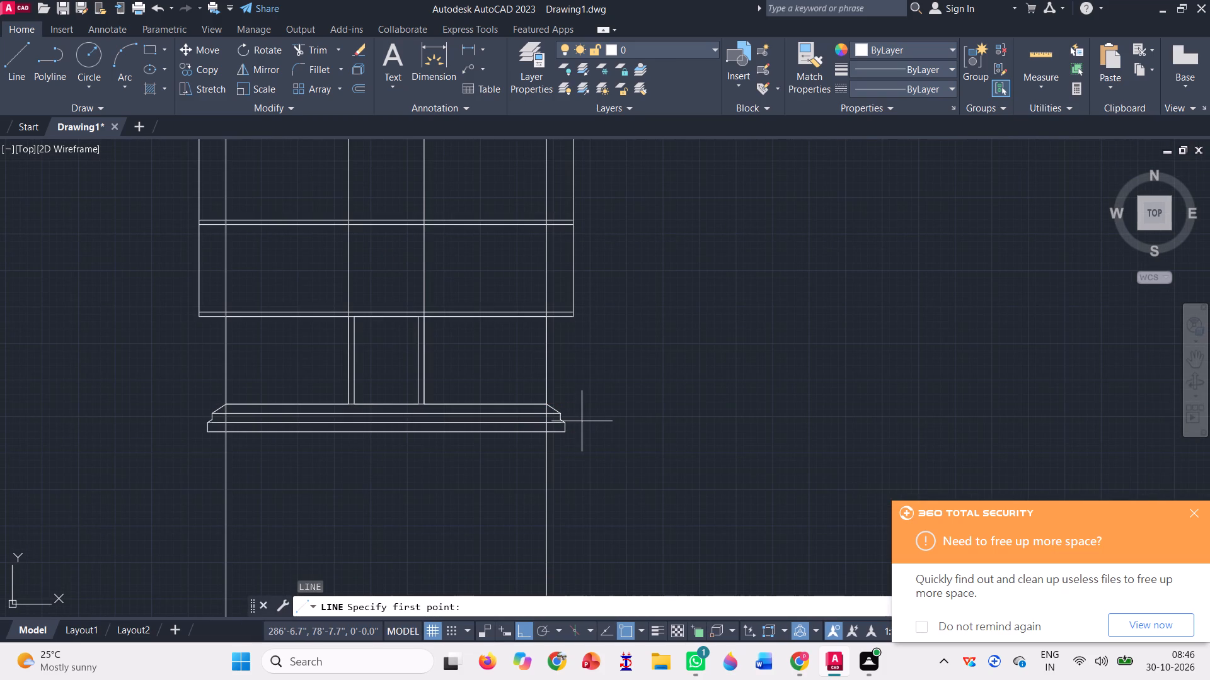
pyautogui.scroll(-1, 598, 474)
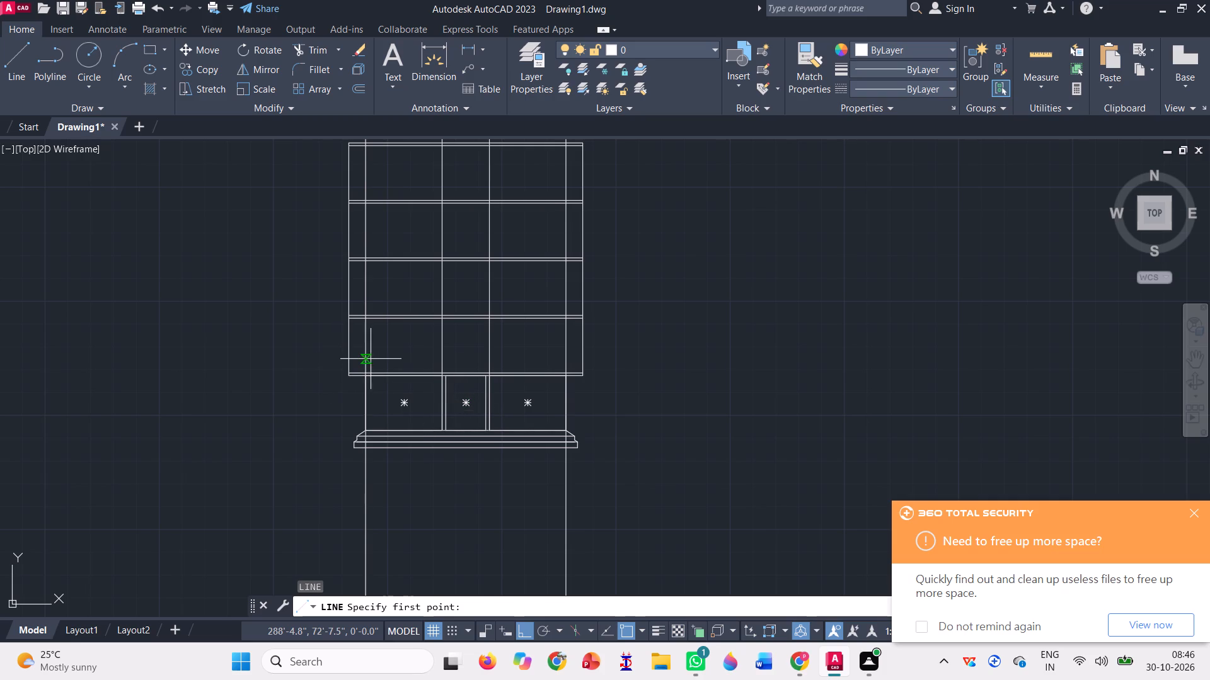
pyautogui.scroll(4, 372, 355)
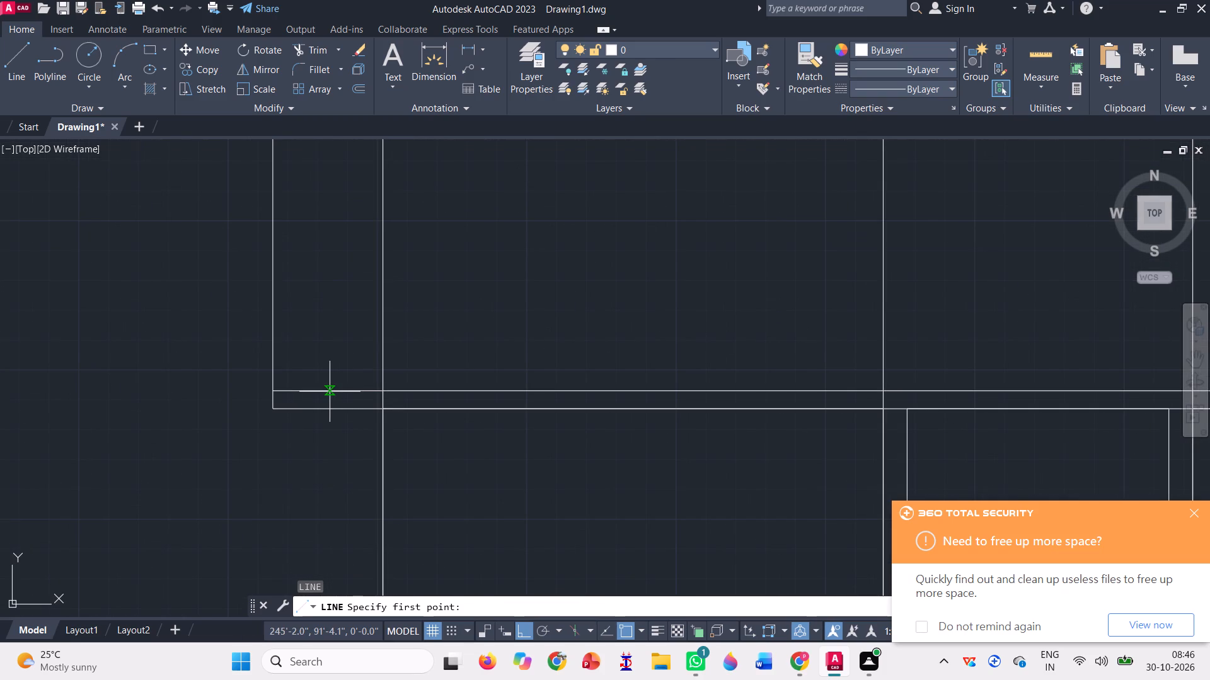
pyautogui.click(330, 390)
pyautogui.scroll(-2, 350, 438)
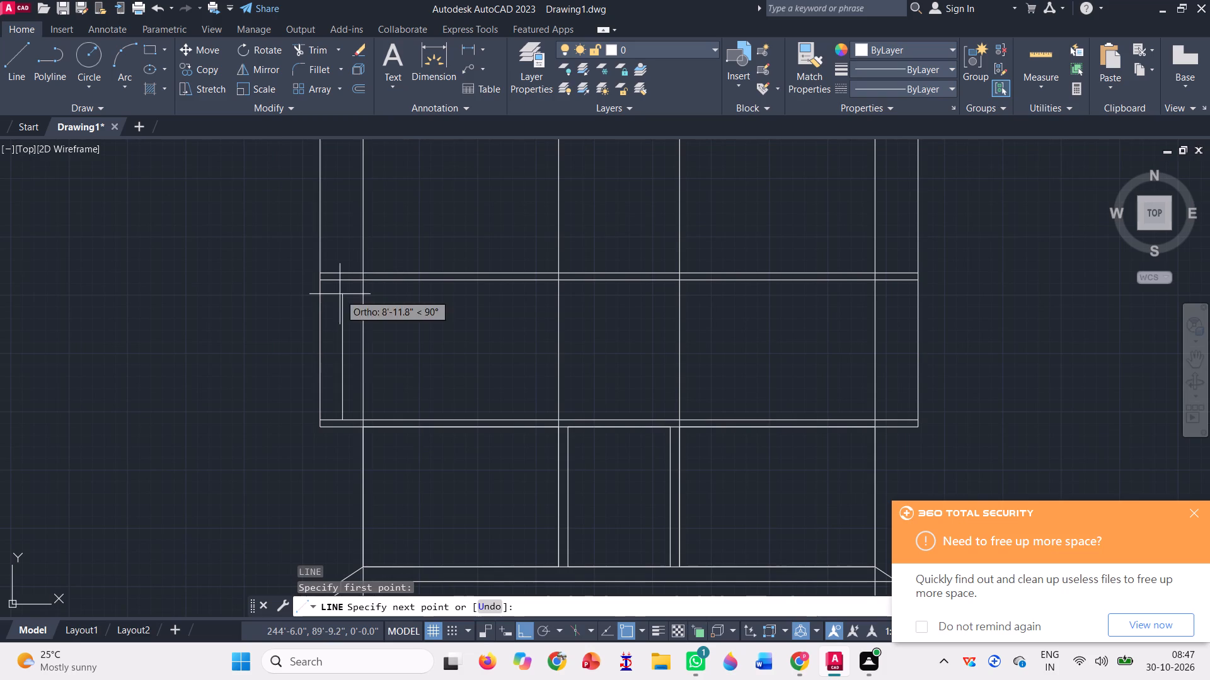
pyautogui.click(343, 274)
pyautogui.press('space')
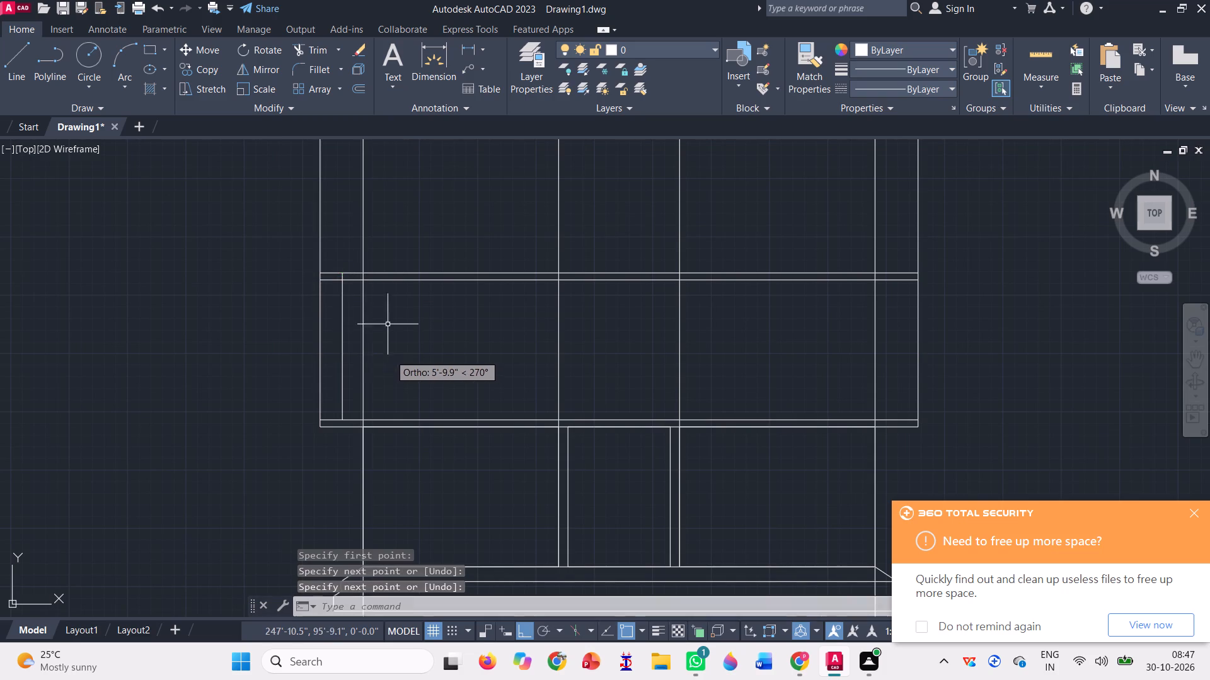
# Start another line in the elevation.
pyautogui.scroll(-1, 388, 324)
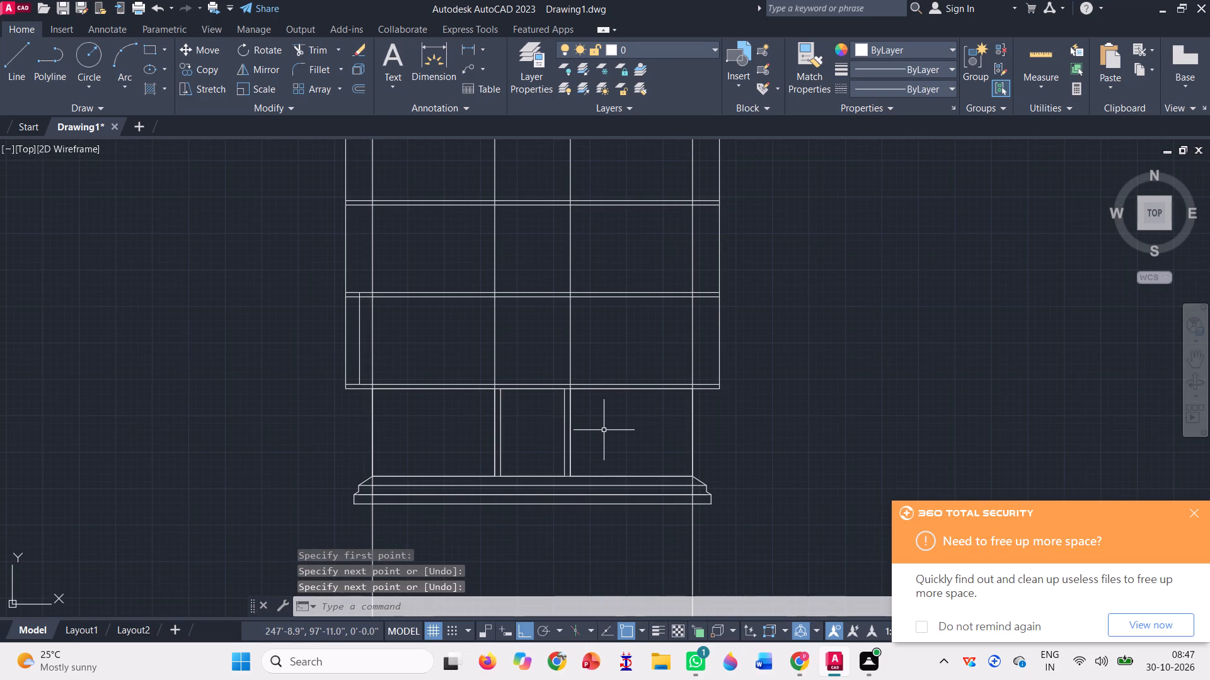
pyautogui.press('space')
pyautogui.press('space')
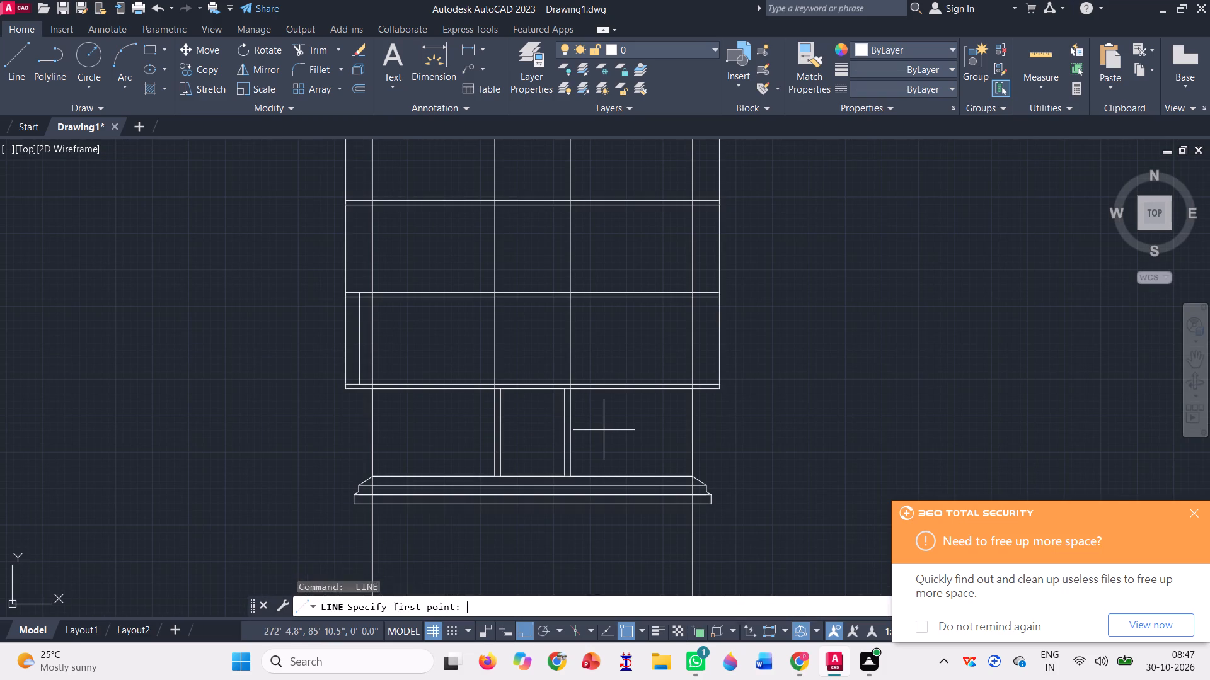
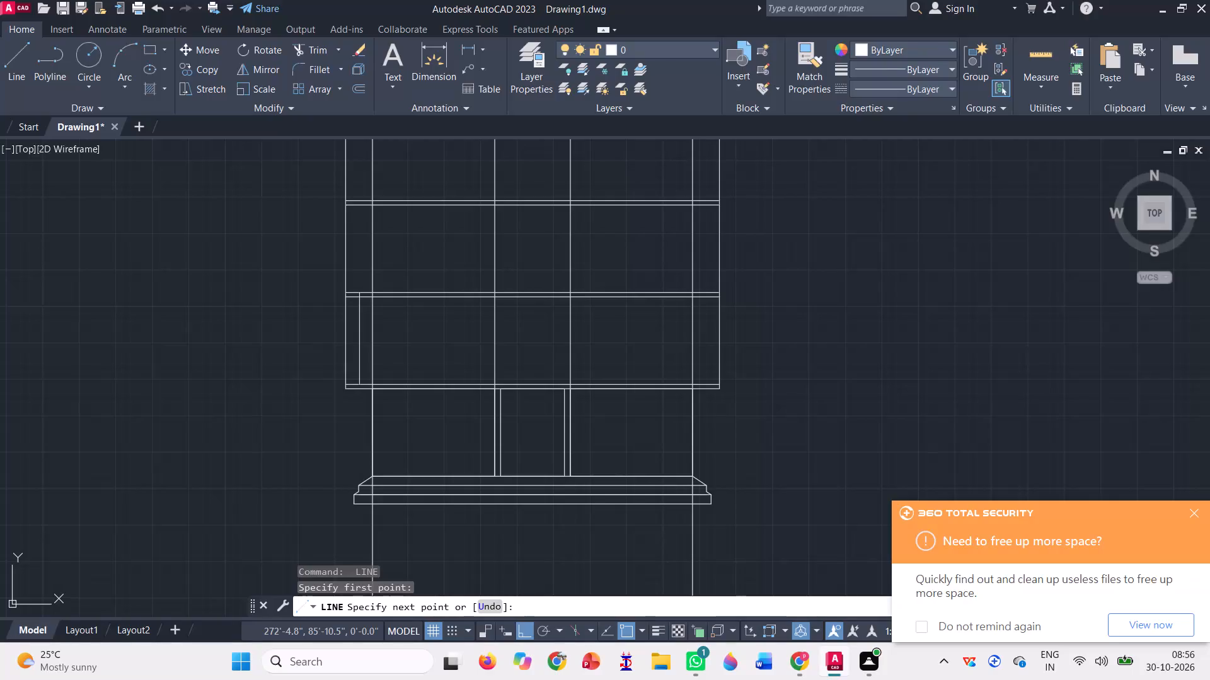
# Abandon the line in progress and start a new line in the elevation.
pyautogui.press('Escape')
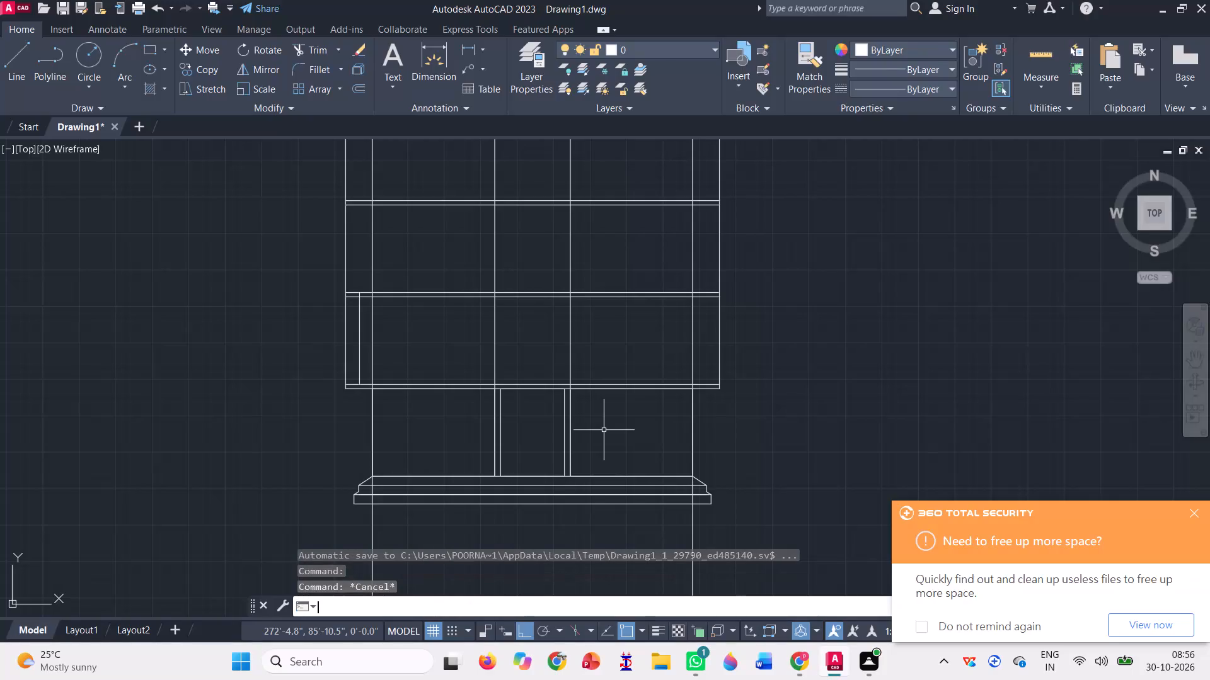
pyautogui.press('space')
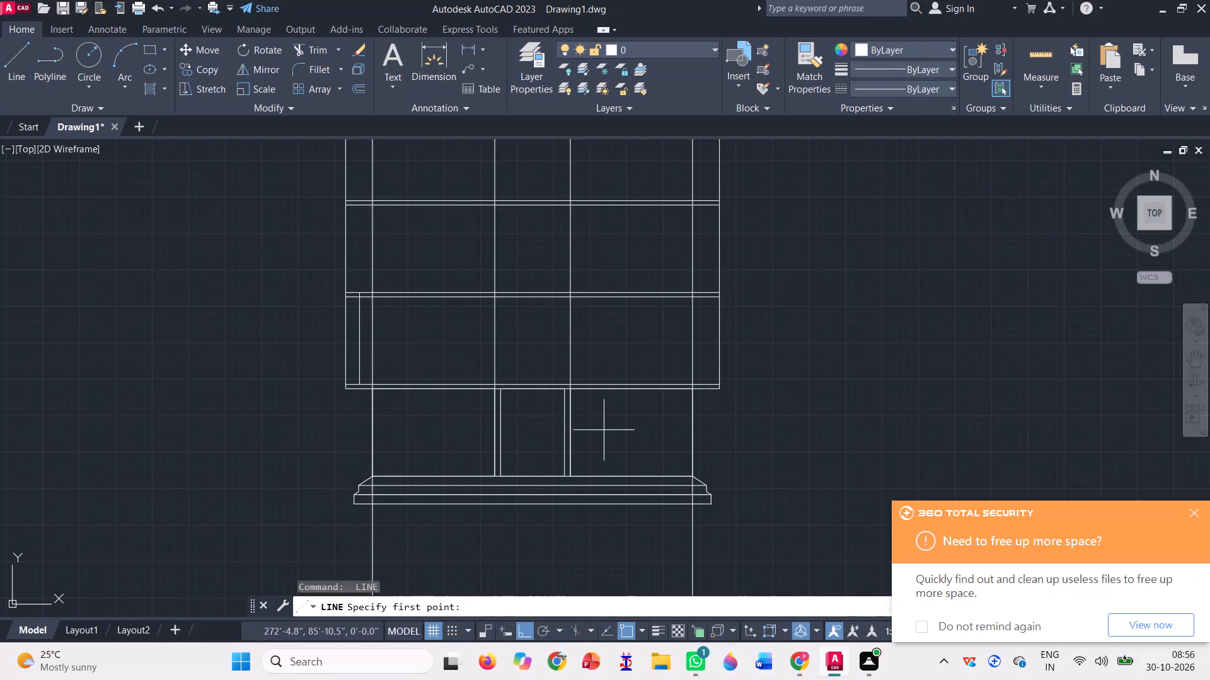
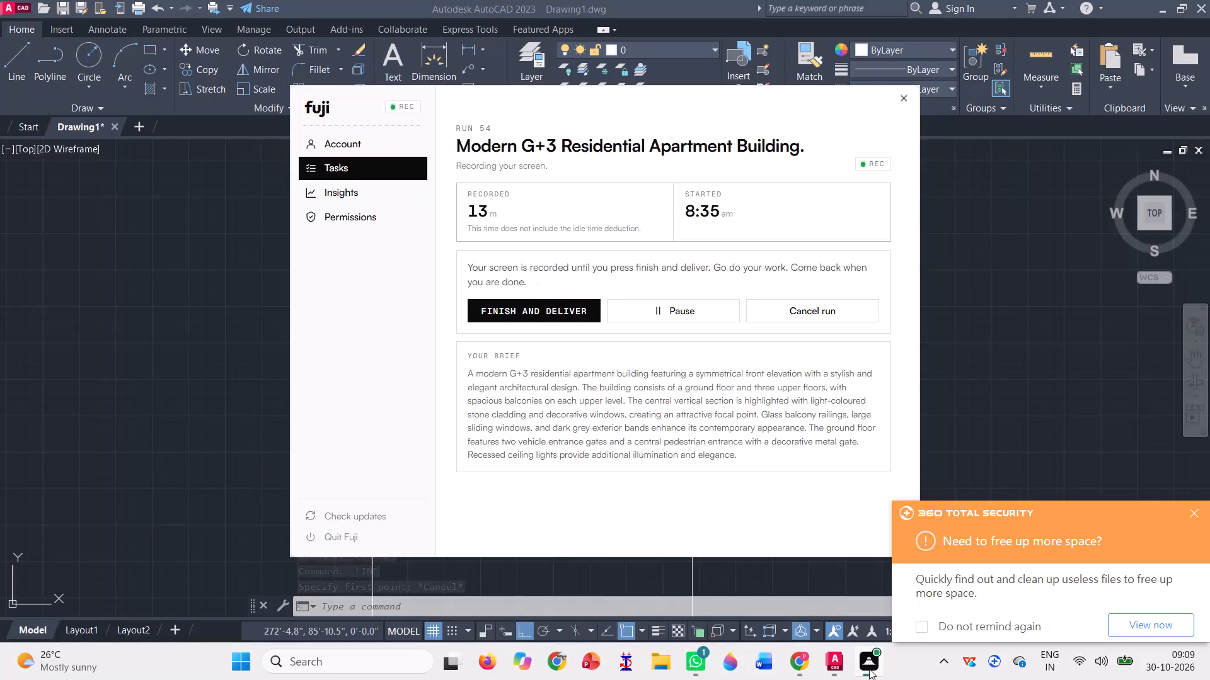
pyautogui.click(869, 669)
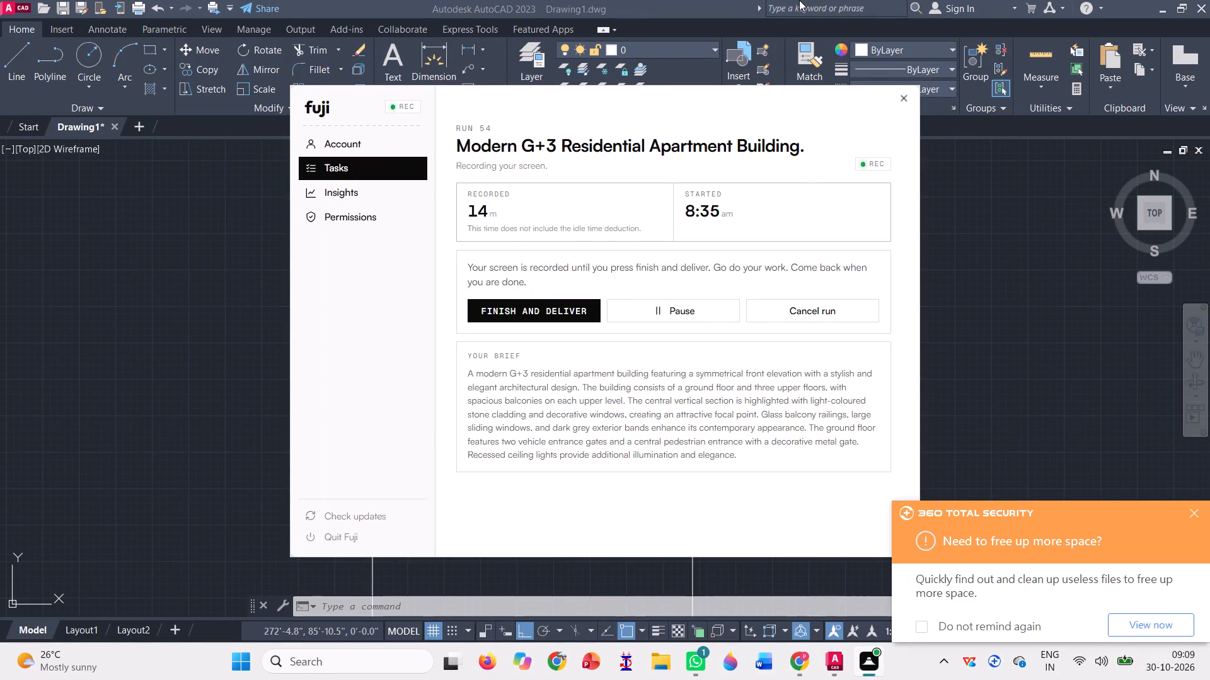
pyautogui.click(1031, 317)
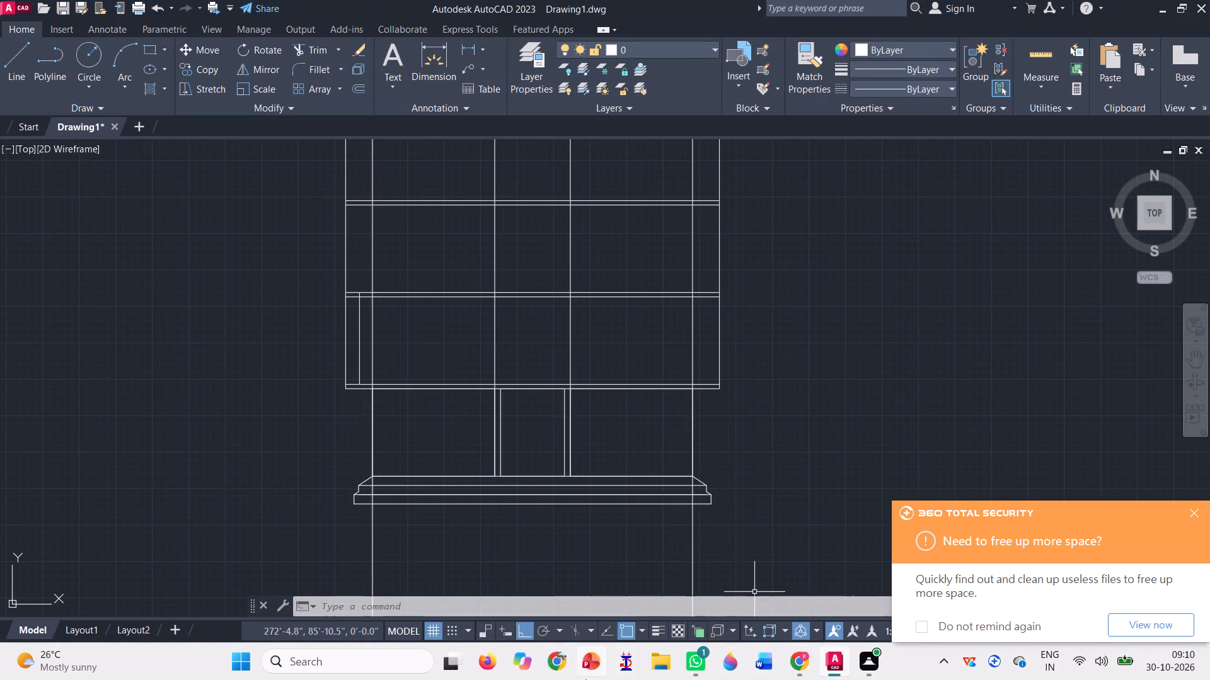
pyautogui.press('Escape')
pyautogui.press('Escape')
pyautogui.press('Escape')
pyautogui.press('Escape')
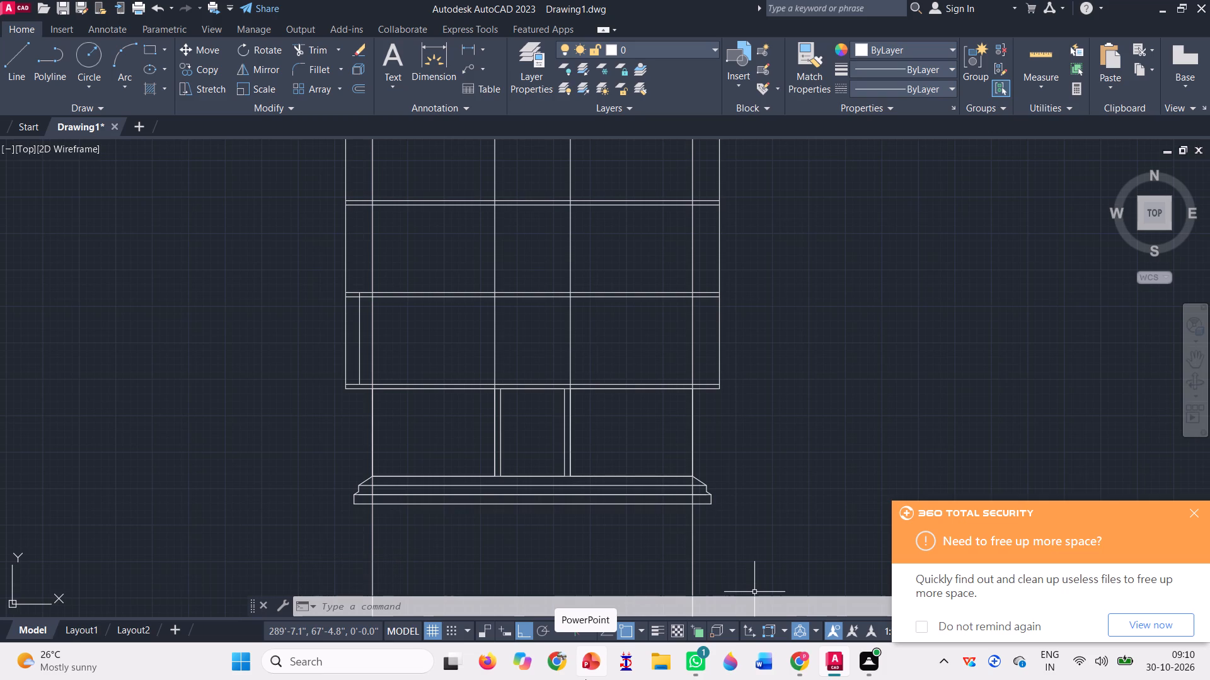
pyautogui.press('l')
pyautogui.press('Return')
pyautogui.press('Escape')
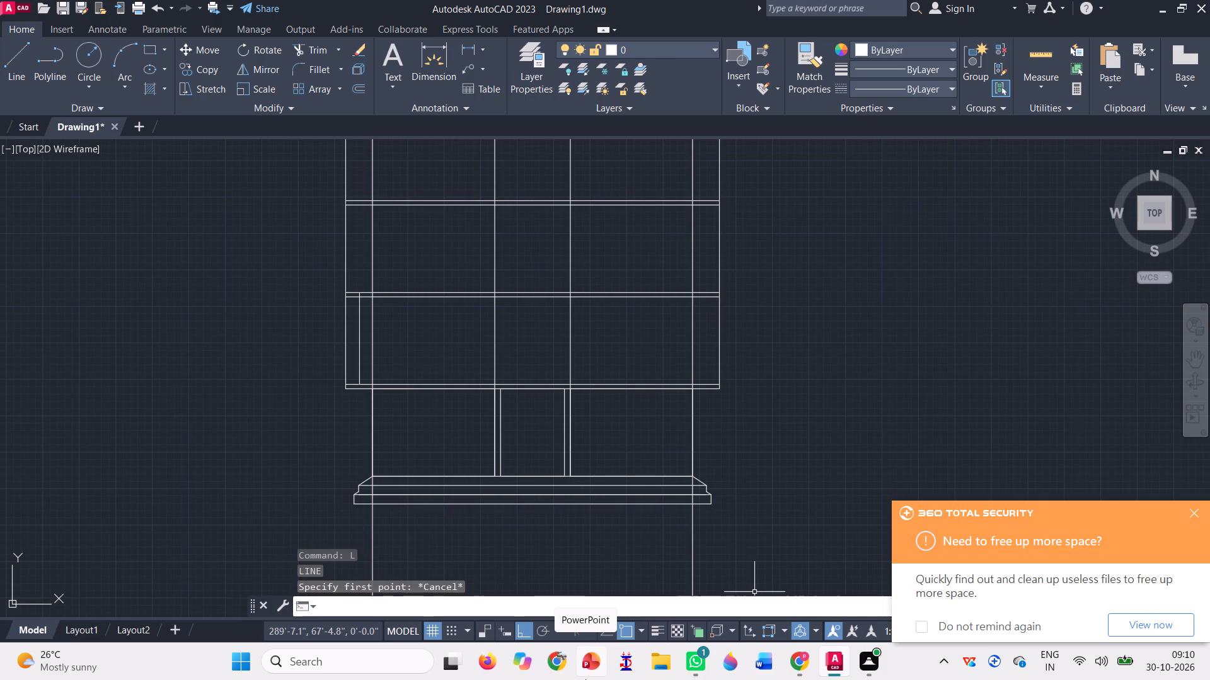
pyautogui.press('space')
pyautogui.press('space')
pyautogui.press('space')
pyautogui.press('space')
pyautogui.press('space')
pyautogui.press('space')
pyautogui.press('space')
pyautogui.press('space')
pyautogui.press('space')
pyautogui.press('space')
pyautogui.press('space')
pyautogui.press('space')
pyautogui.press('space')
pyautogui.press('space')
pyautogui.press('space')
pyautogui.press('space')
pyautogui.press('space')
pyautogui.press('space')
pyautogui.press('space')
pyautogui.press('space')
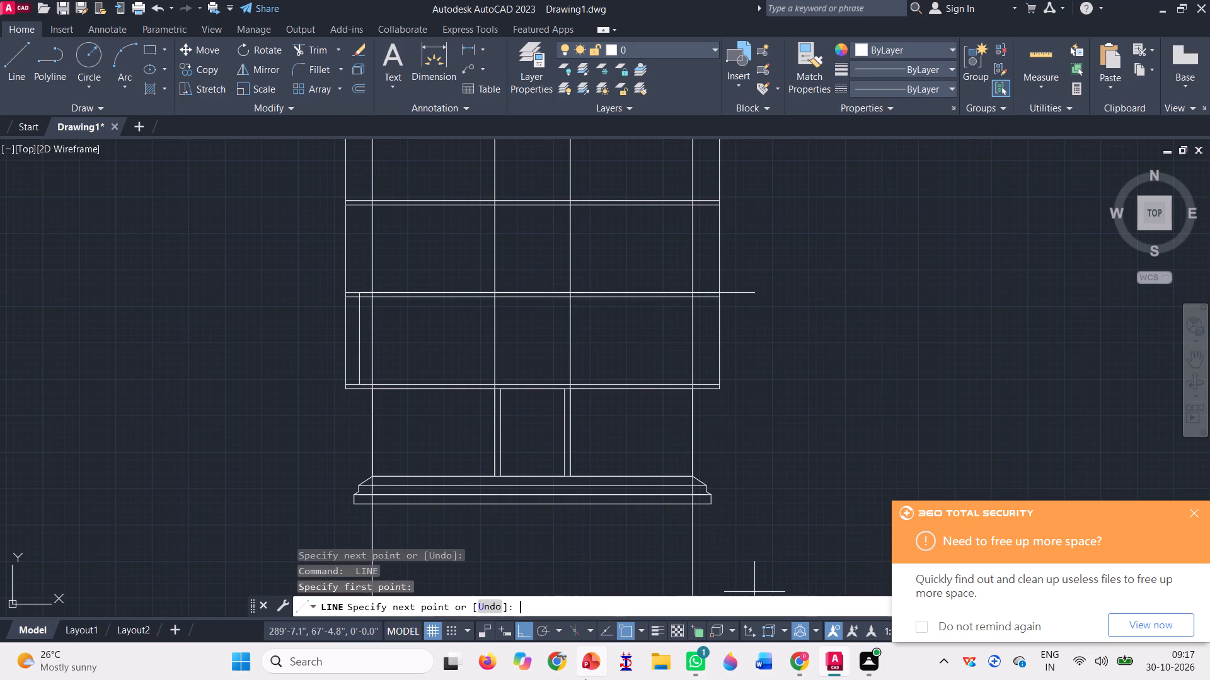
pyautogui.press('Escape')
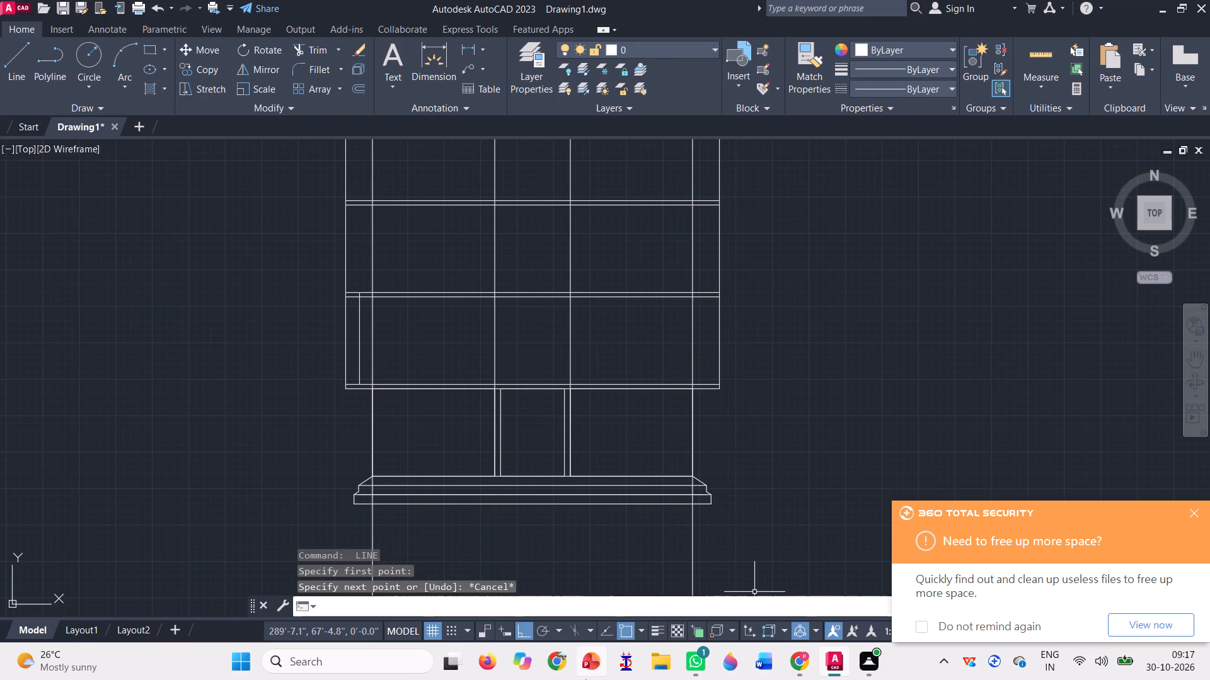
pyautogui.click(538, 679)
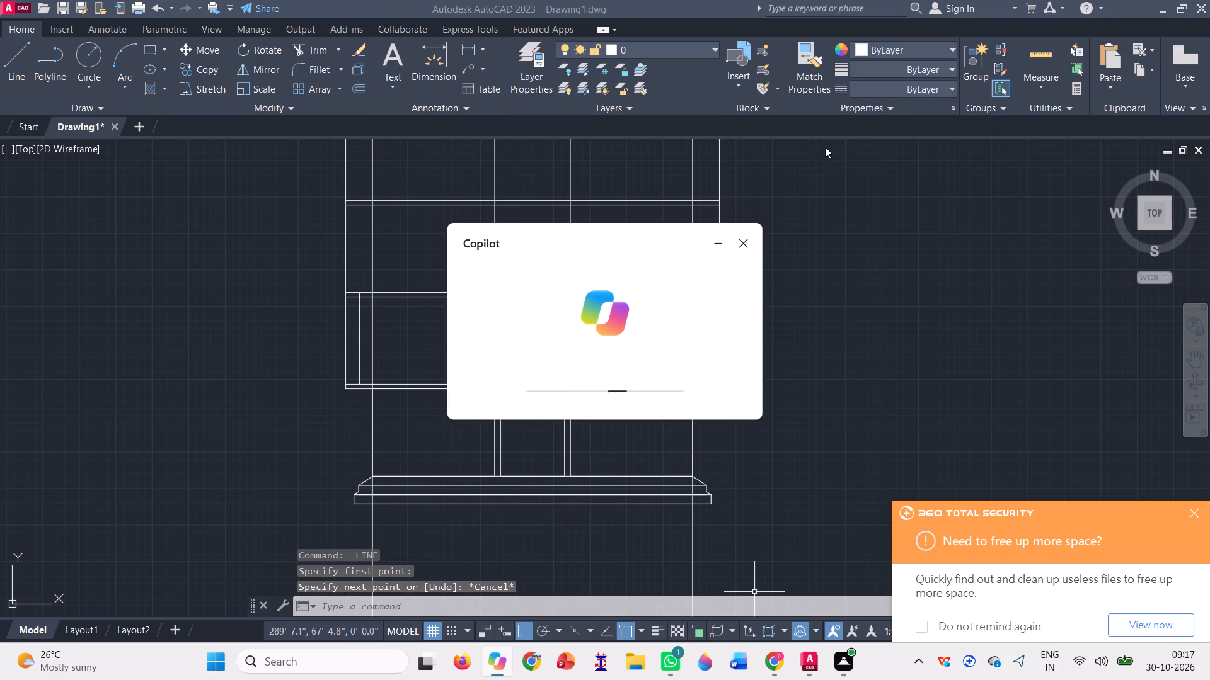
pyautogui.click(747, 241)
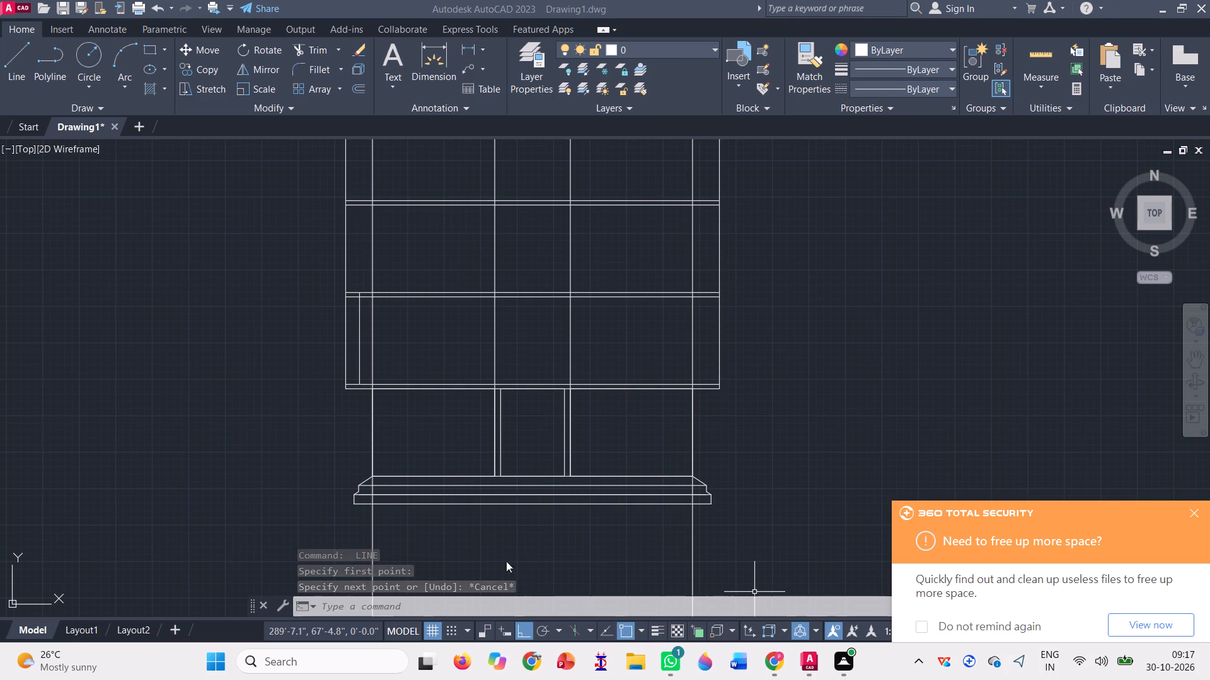
# Draw a rectangle for the gate opening standing on the base's top line in the ground floor's left bay.
pyautogui.scroll(-1, 487, 458)
pyautogui.scroll(-1, 498, 400)
pyautogui.scroll(2, 478, 415)
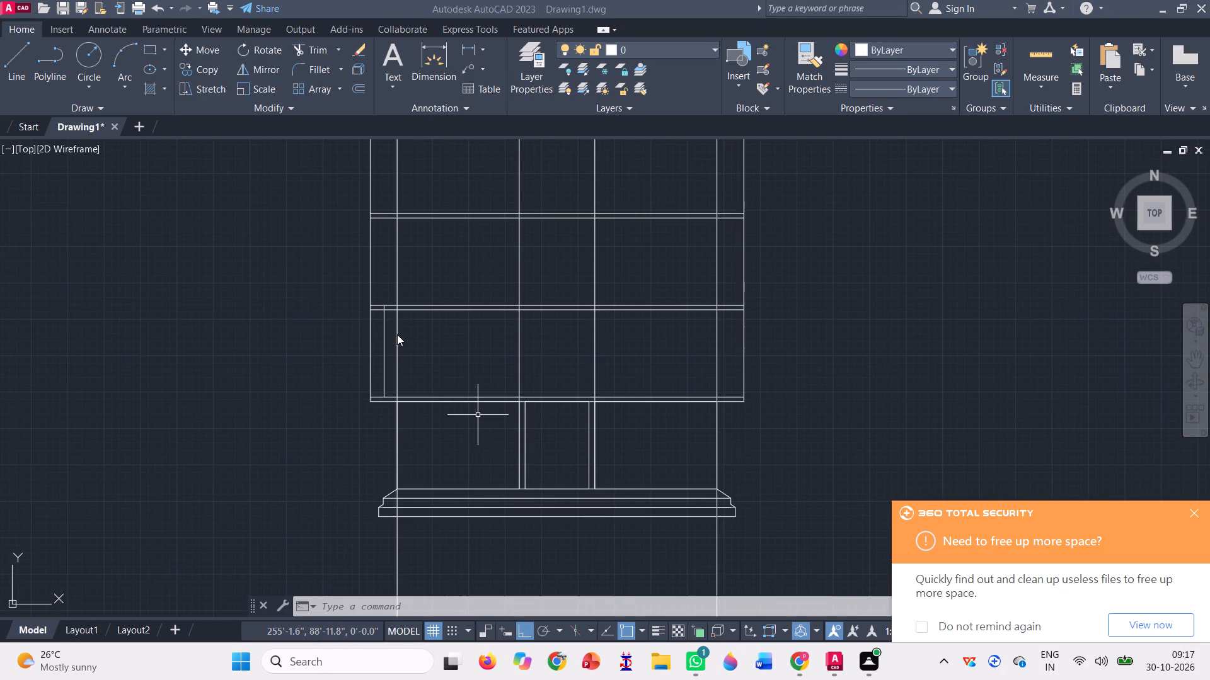
pyautogui.scroll(1, 442, 451)
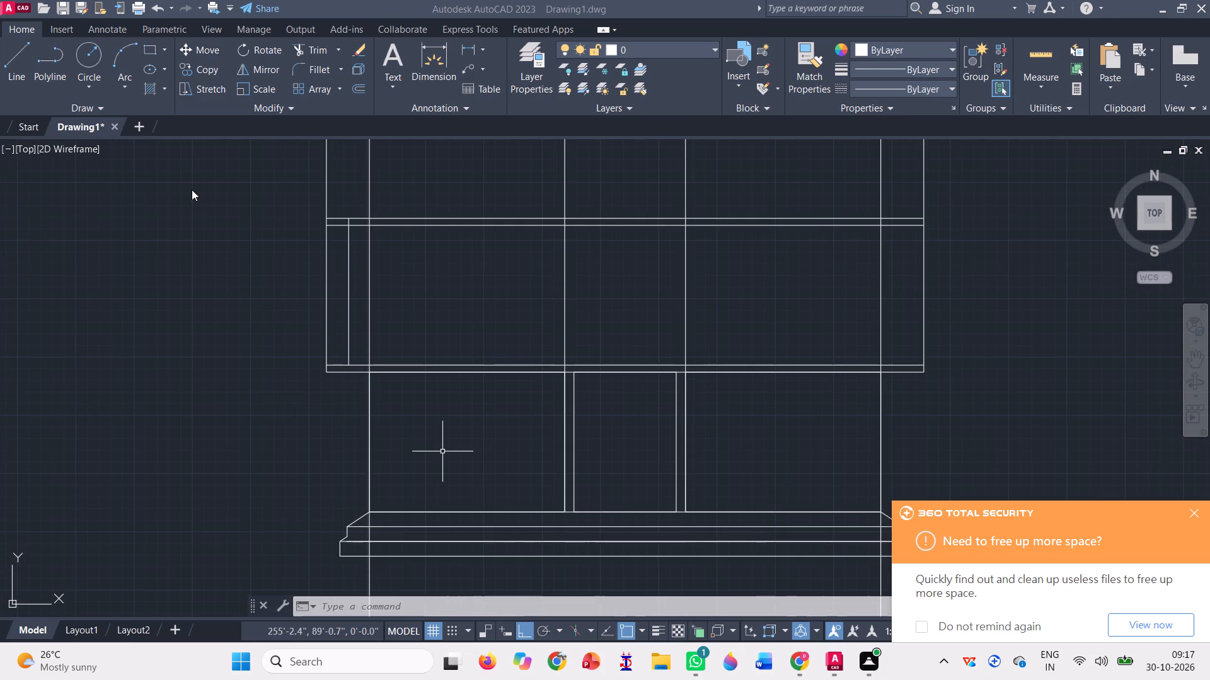
pyautogui.click(147, 52)
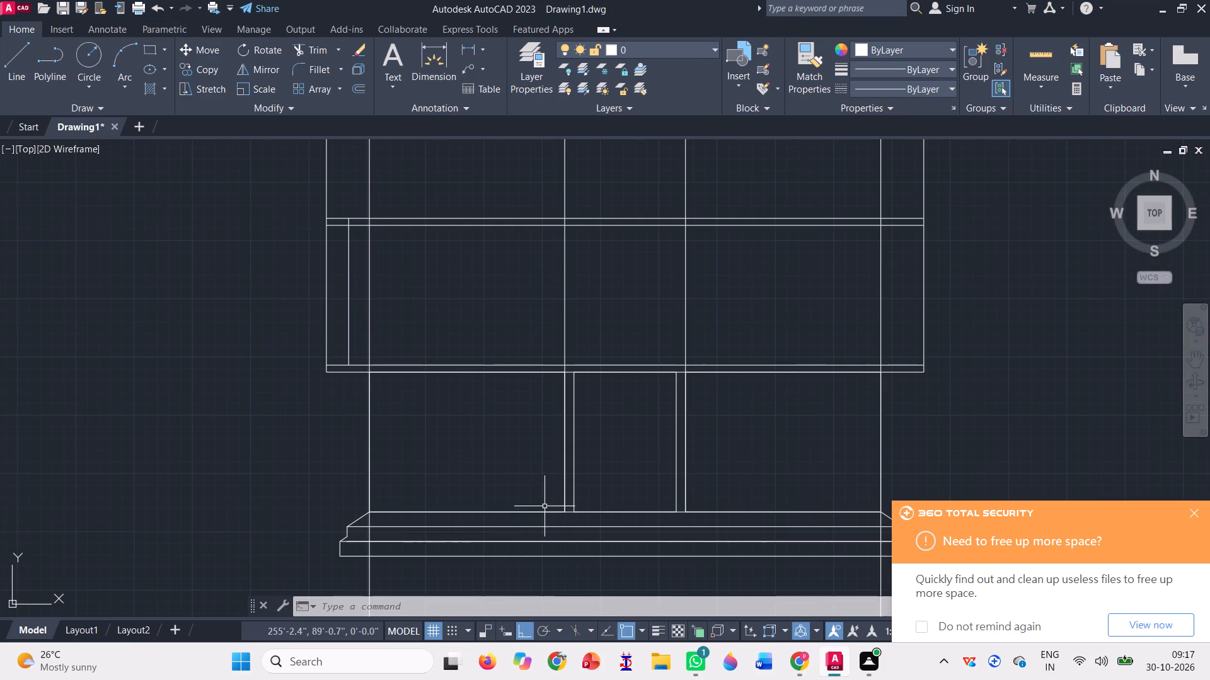
pyautogui.click(148, 50)
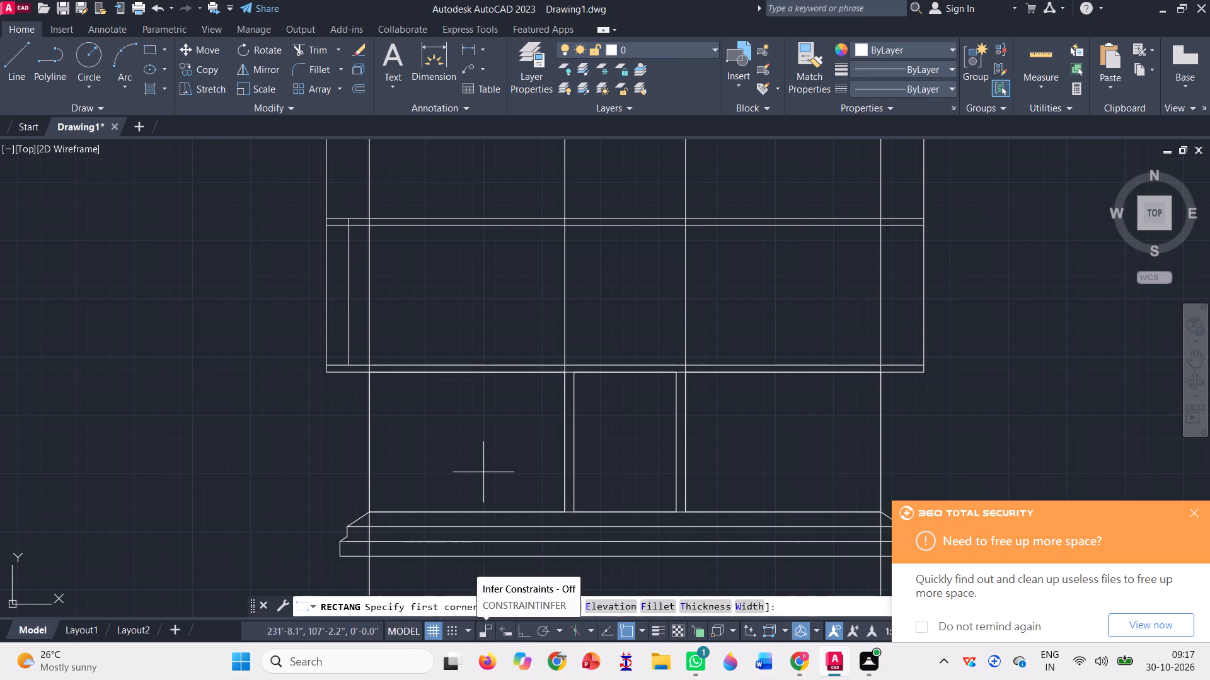
pyautogui.click(526, 511)
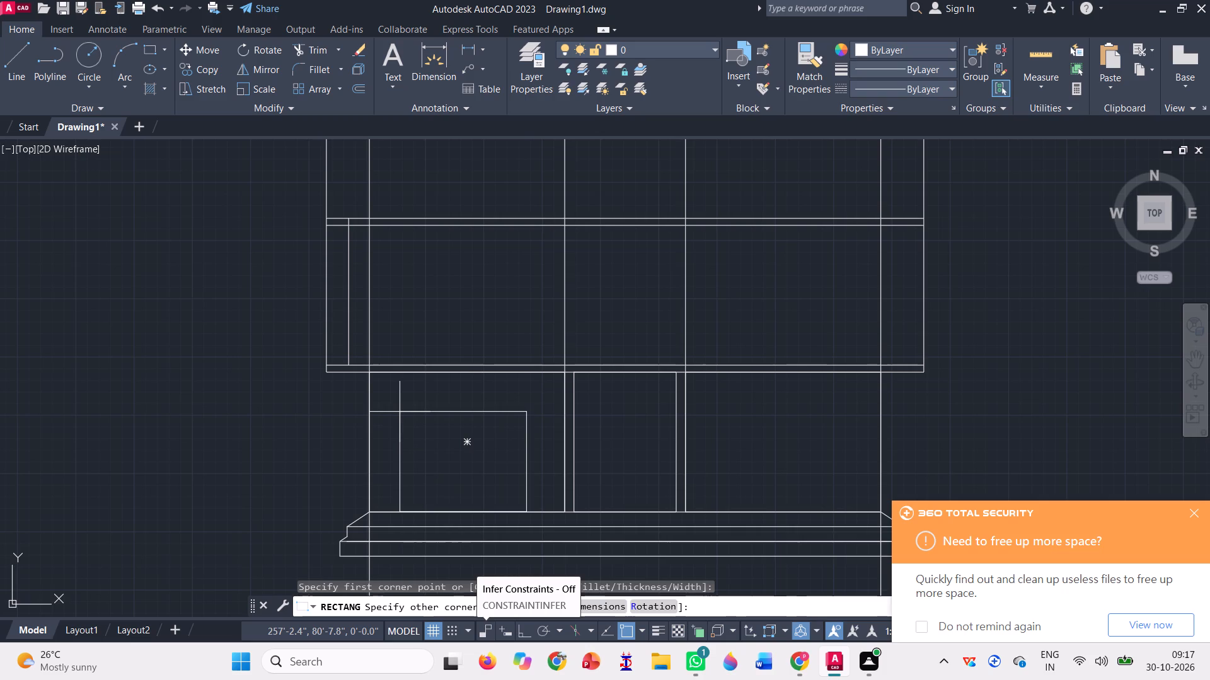
pyautogui.click(400, 412)
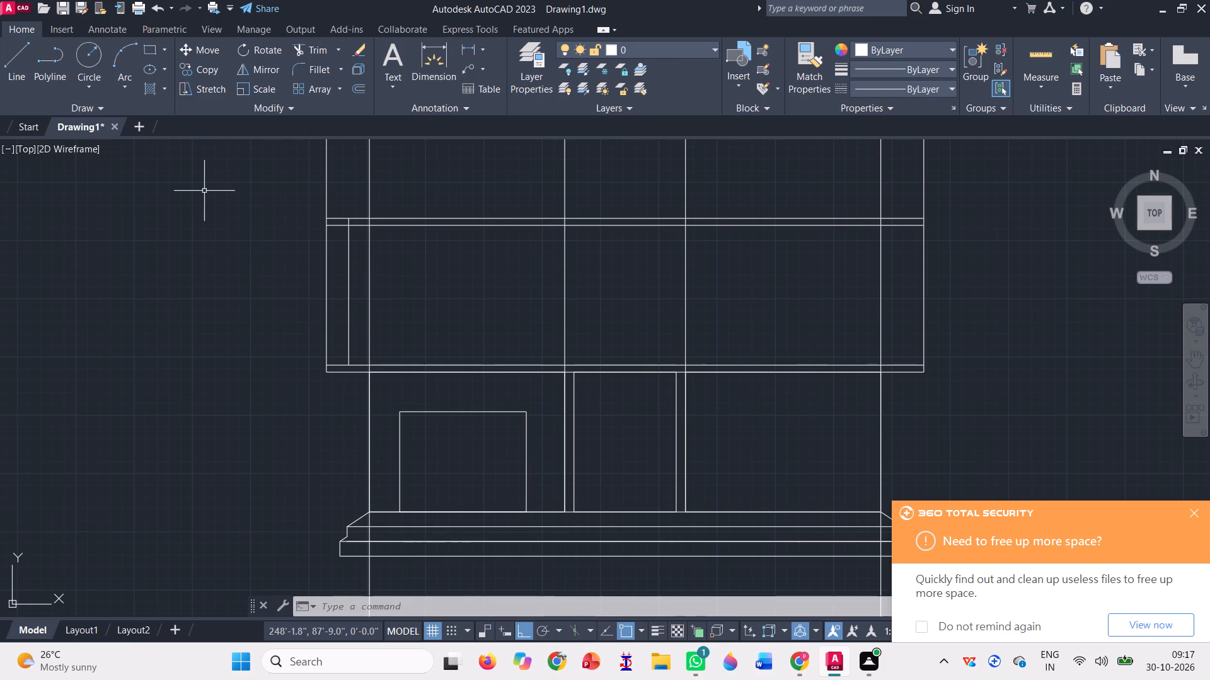
# Draw a narrow full-height rectangle from the gate opening's top-left corner to the base line as its left jamb.
pyautogui.click(144, 48)
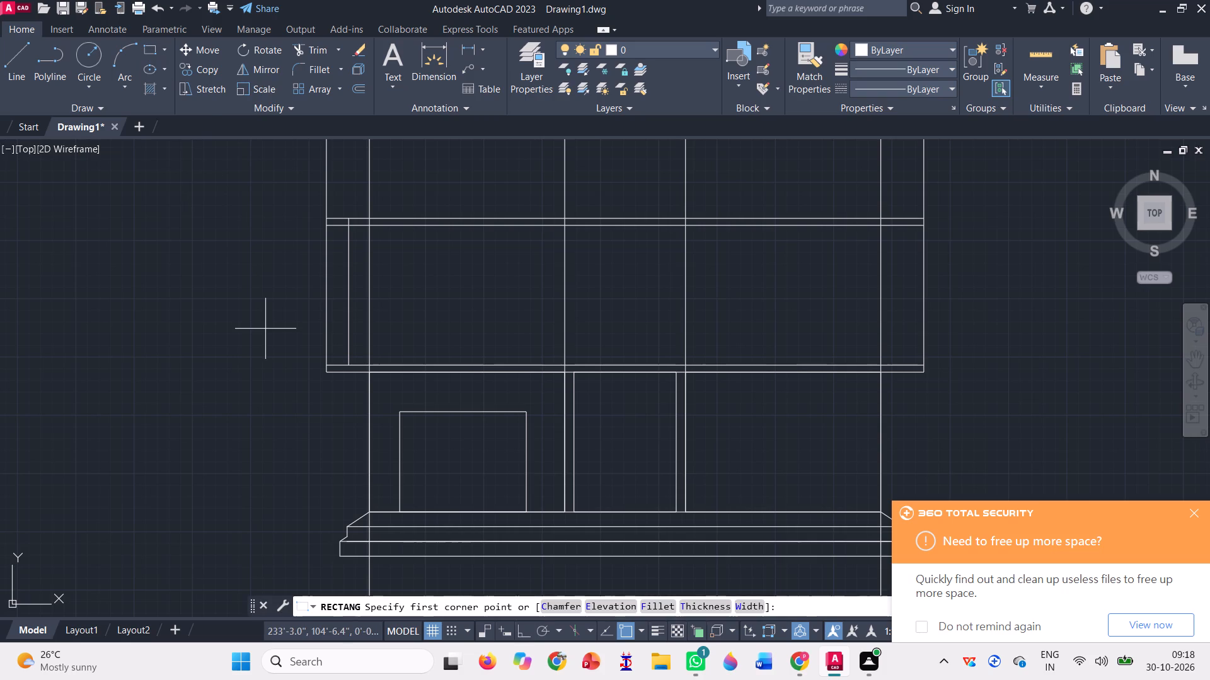
pyautogui.click(398, 407)
pyautogui.scroll(2, 413, 508)
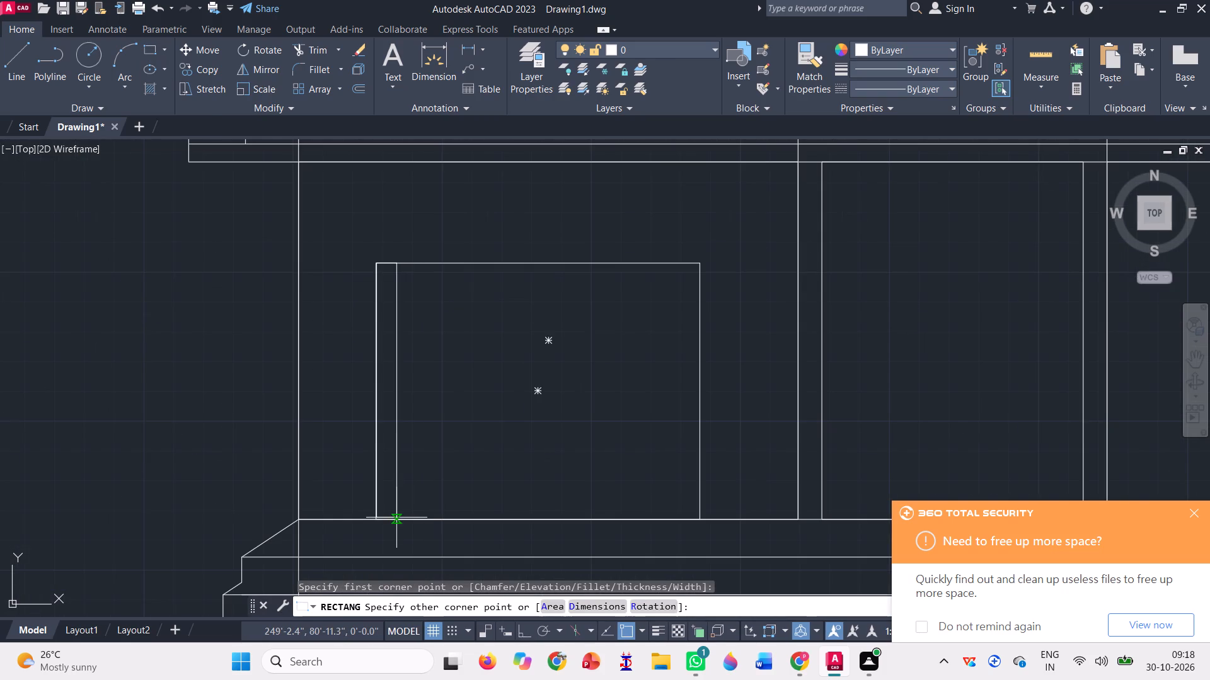
pyautogui.click(396, 521)
# Mirror the left jamb about the gate opening's vertical centreline, keeping the original.
pyautogui.click(414, 470)
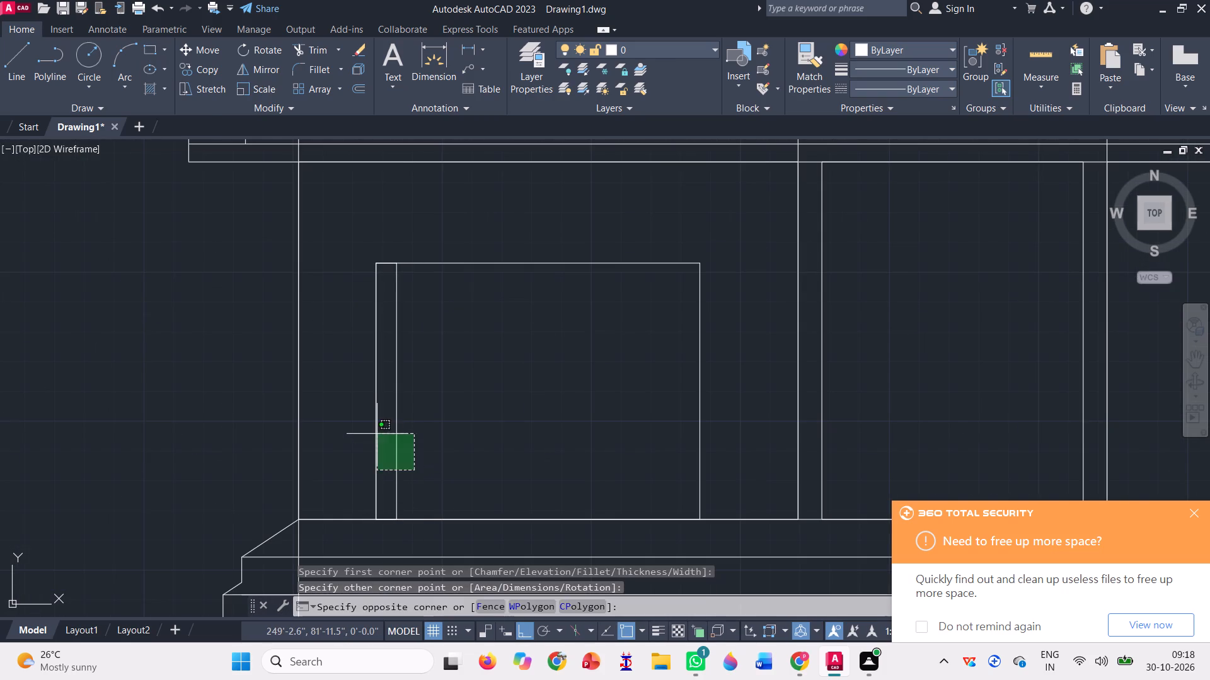
pyautogui.click(377, 432)
pyautogui.scroll(-1, 377, 432)
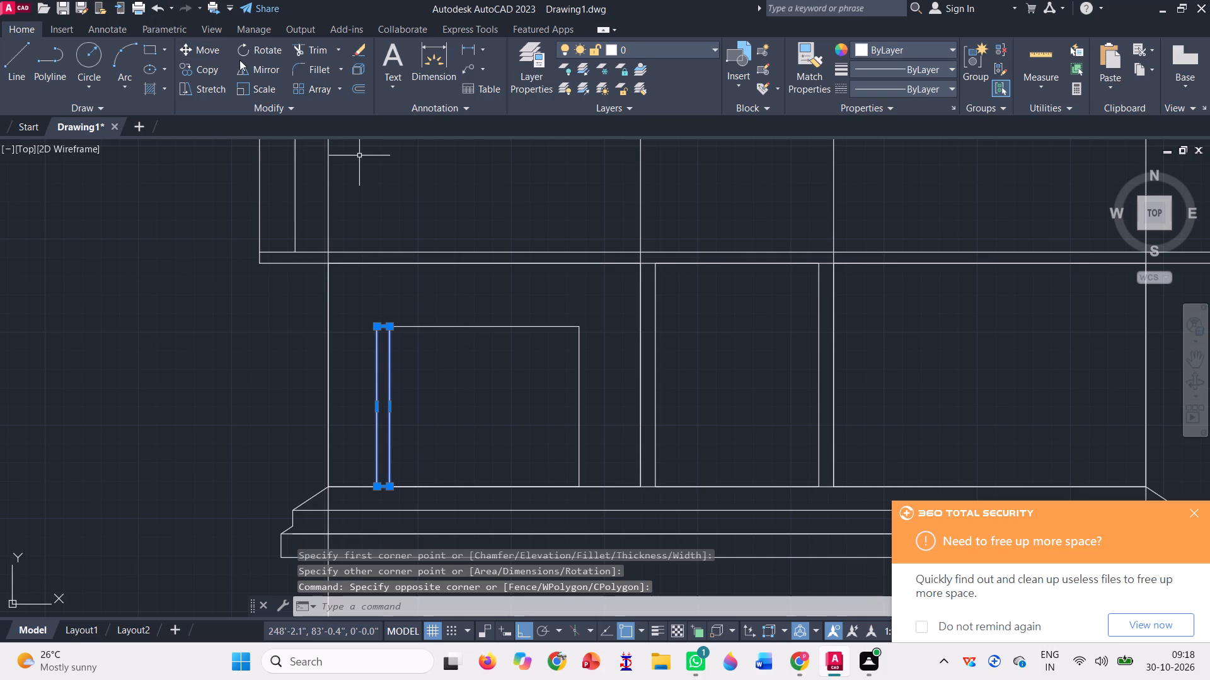
pyautogui.click(251, 67)
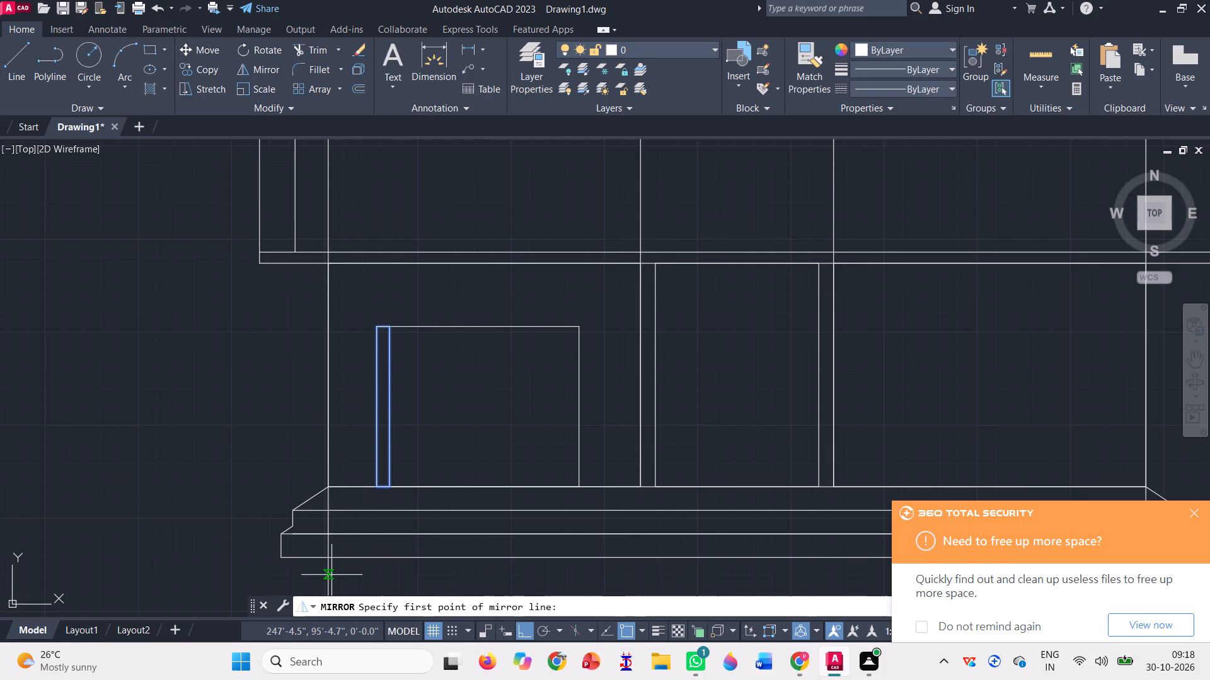
pyautogui.click(479, 485)
pyautogui.click(463, 546)
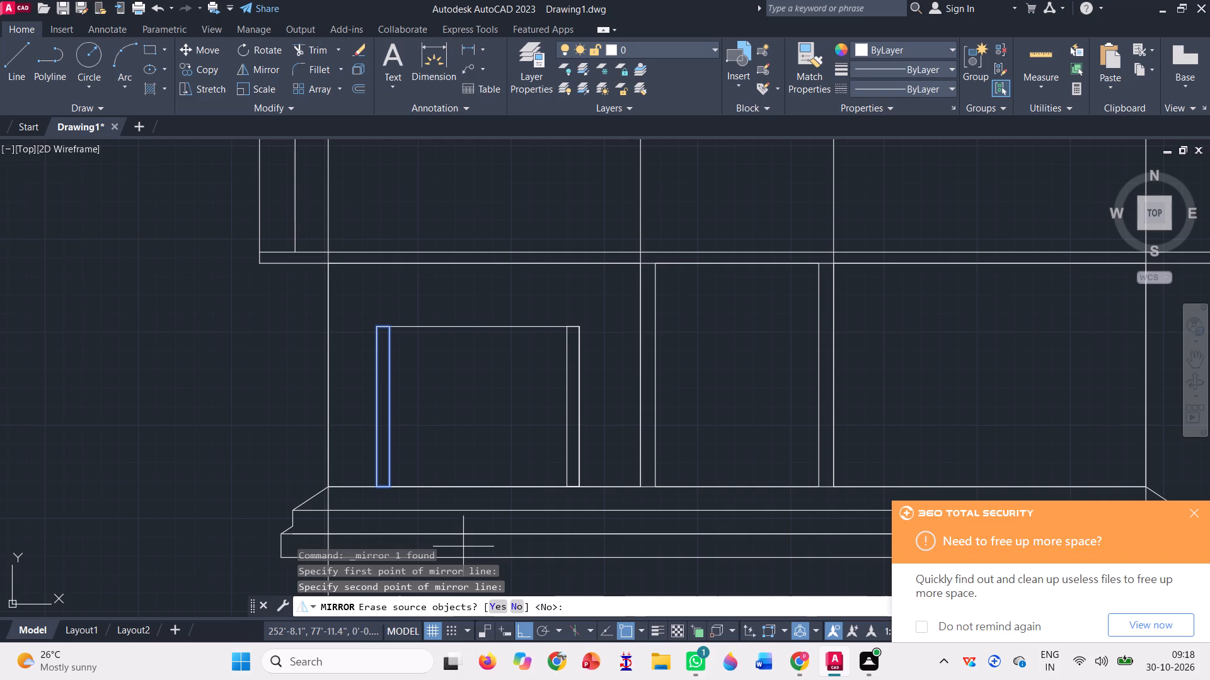
pyautogui.press('space')
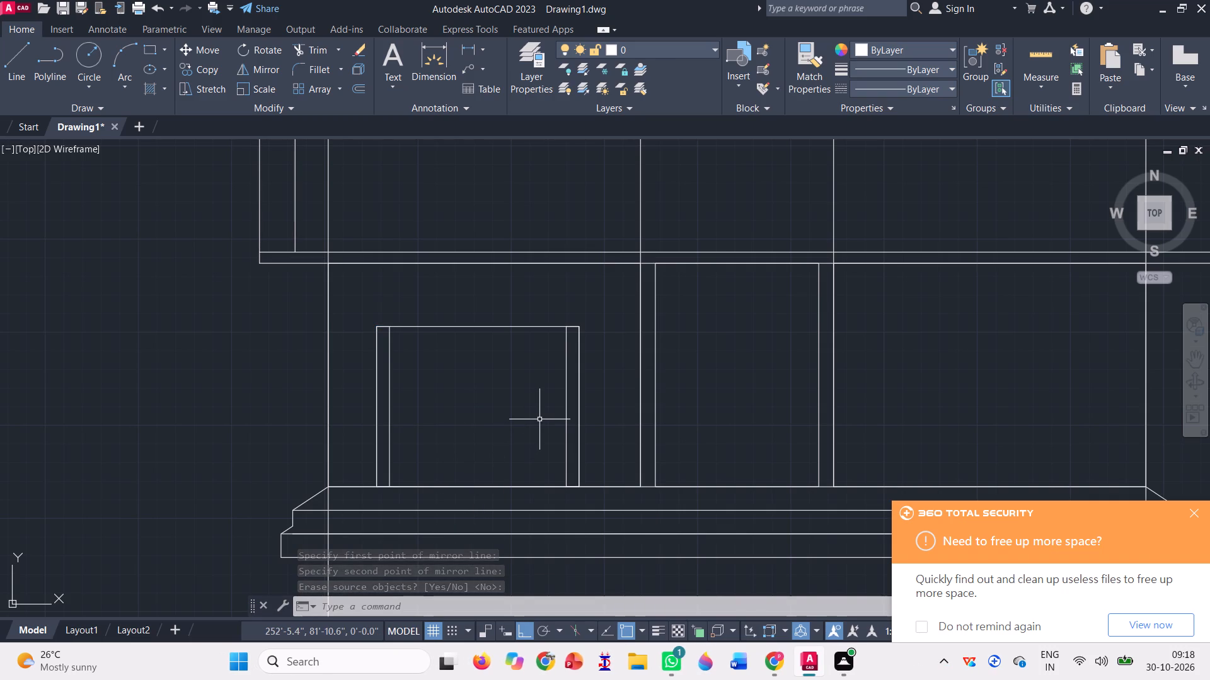
# Draw a horizontal line between the inner edges of the two jambs, slightly below the gate opening's top edge.
pyautogui.scroll(1, 539, 419)
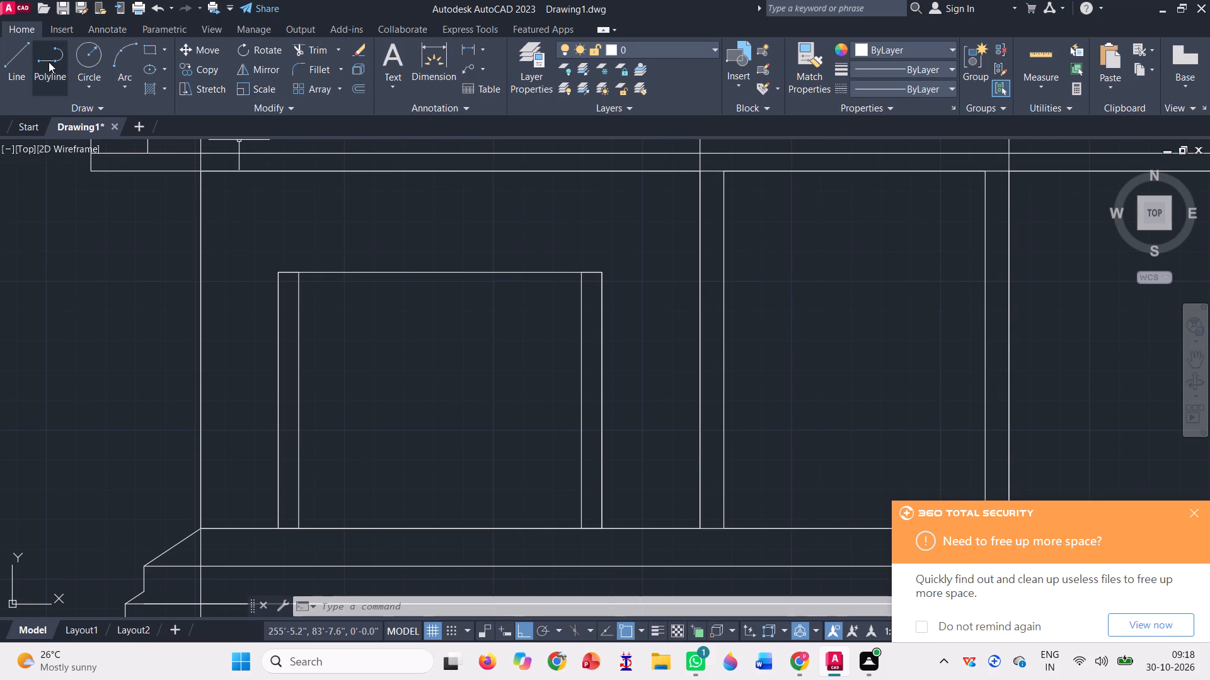
pyautogui.click(16, 62)
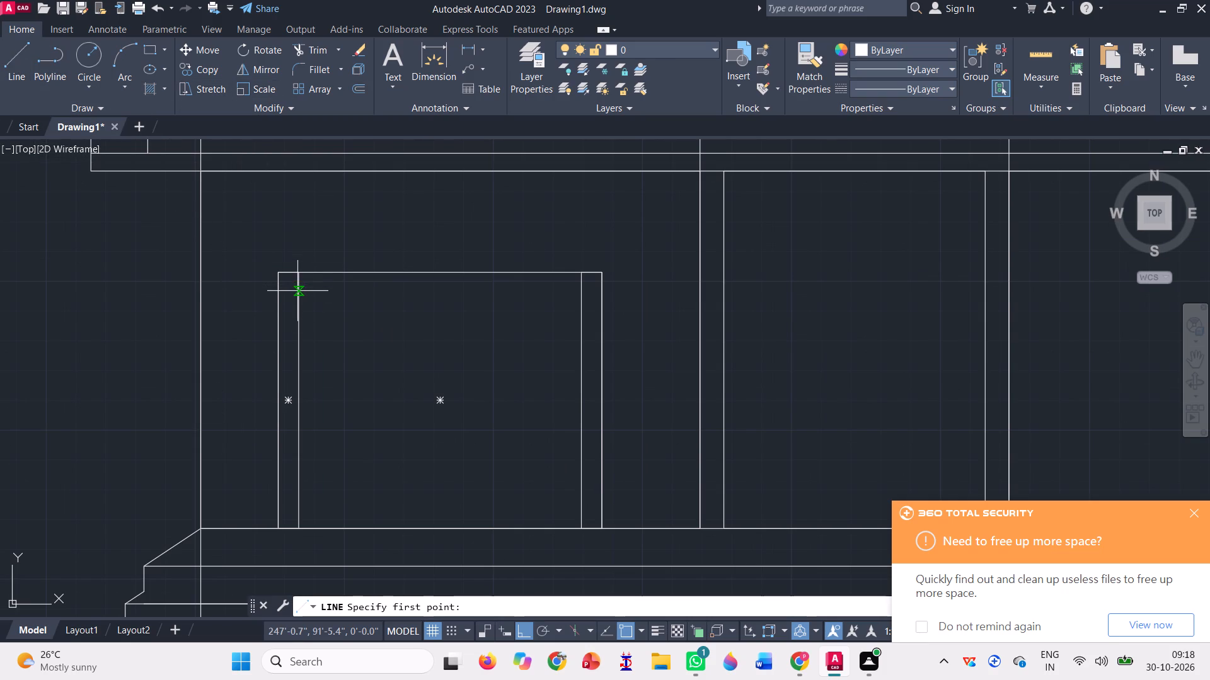
pyautogui.click(297, 291)
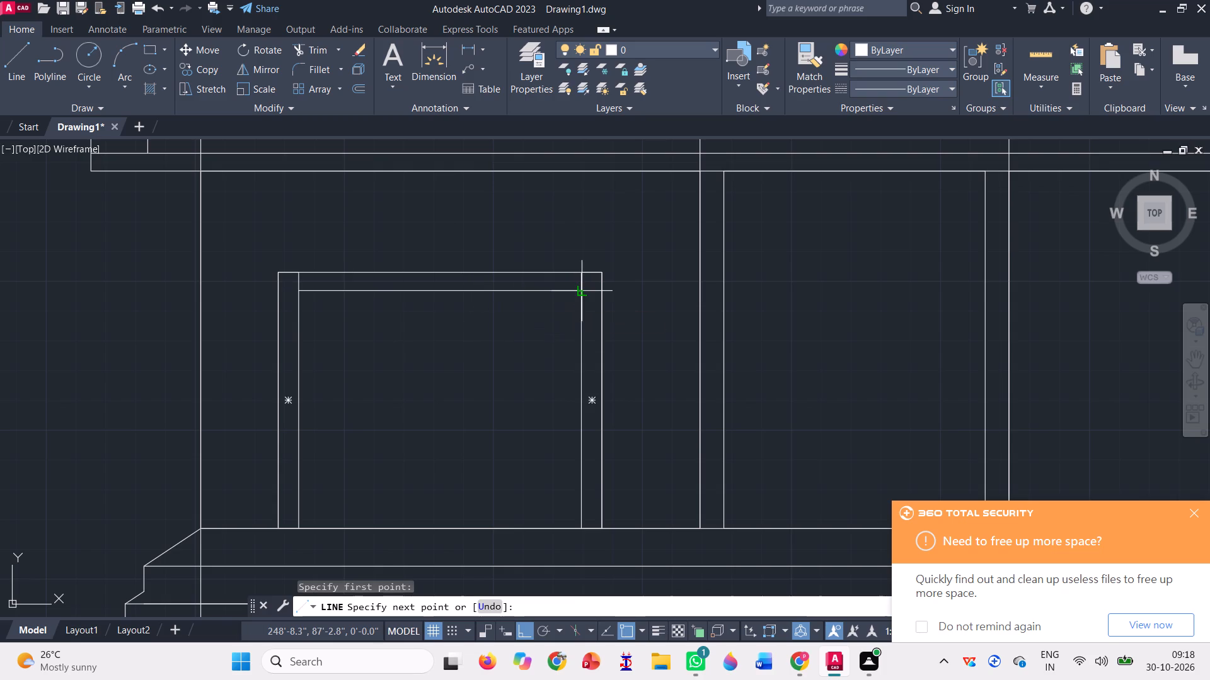
pyautogui.click(585, 289)
pyautogui.press('space')
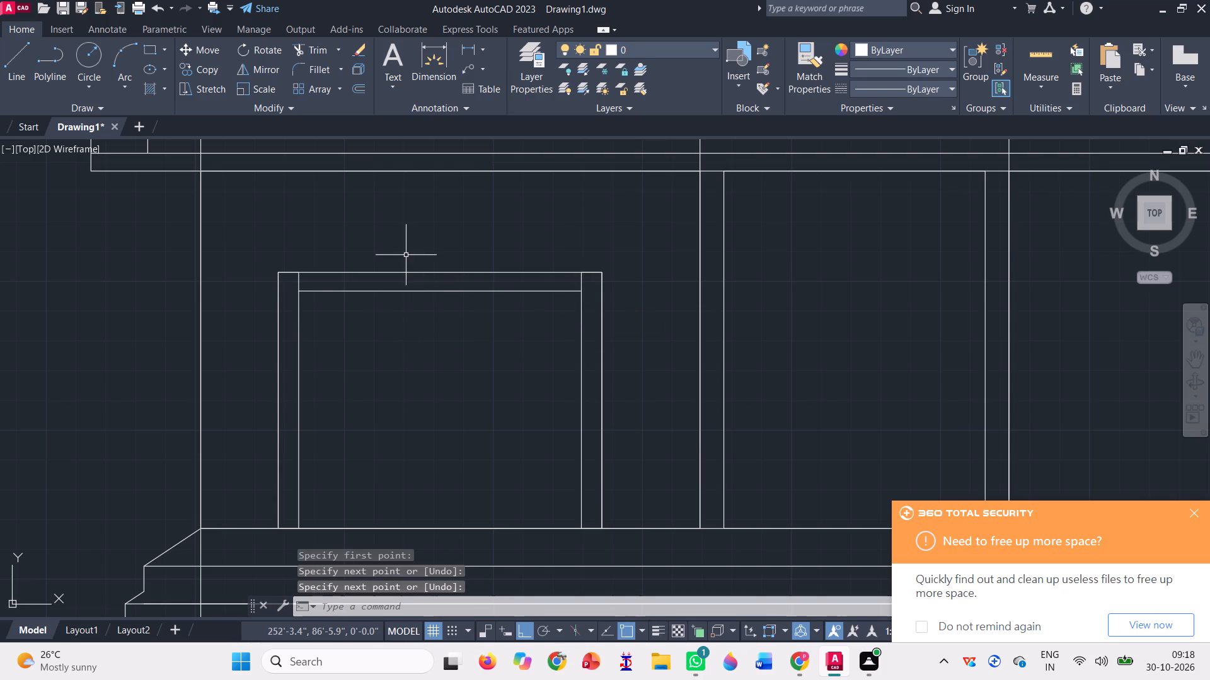
# Draw a thin vertical rectangle from the middle of the gate frame's head line down to the base line.
pyautogui.scroll(-1, 406, 258)
pyautogui.scroll(1, 425, 336)
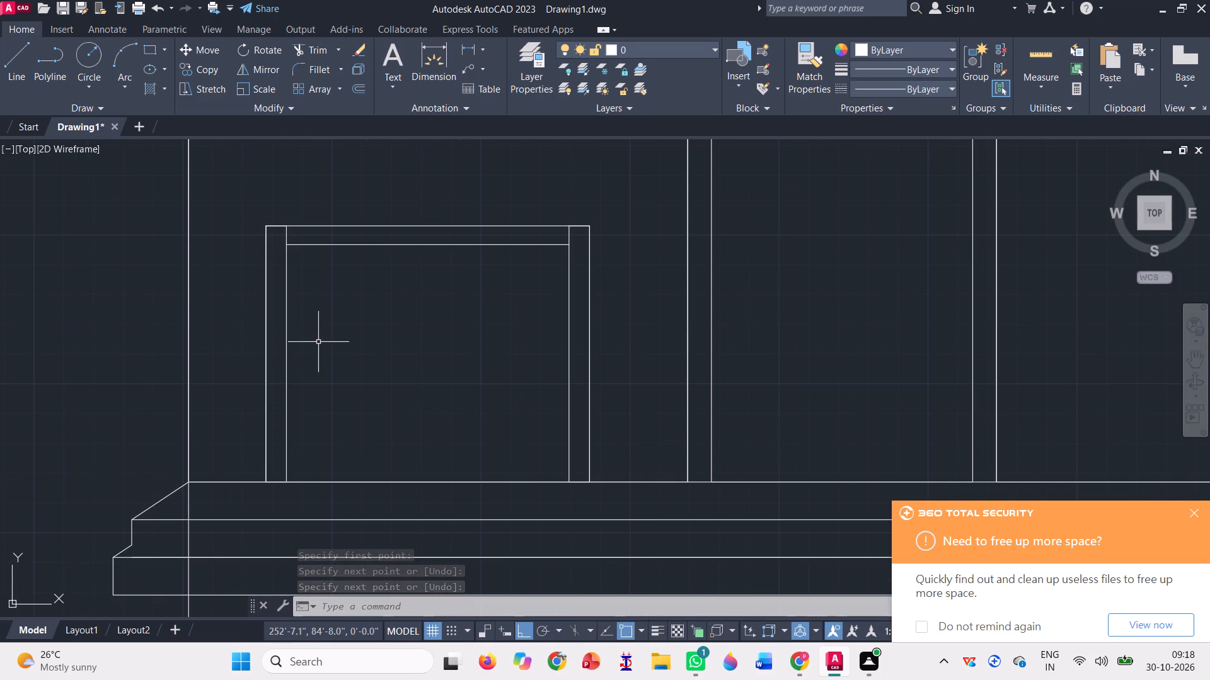
pyautogui.click(152, 51)
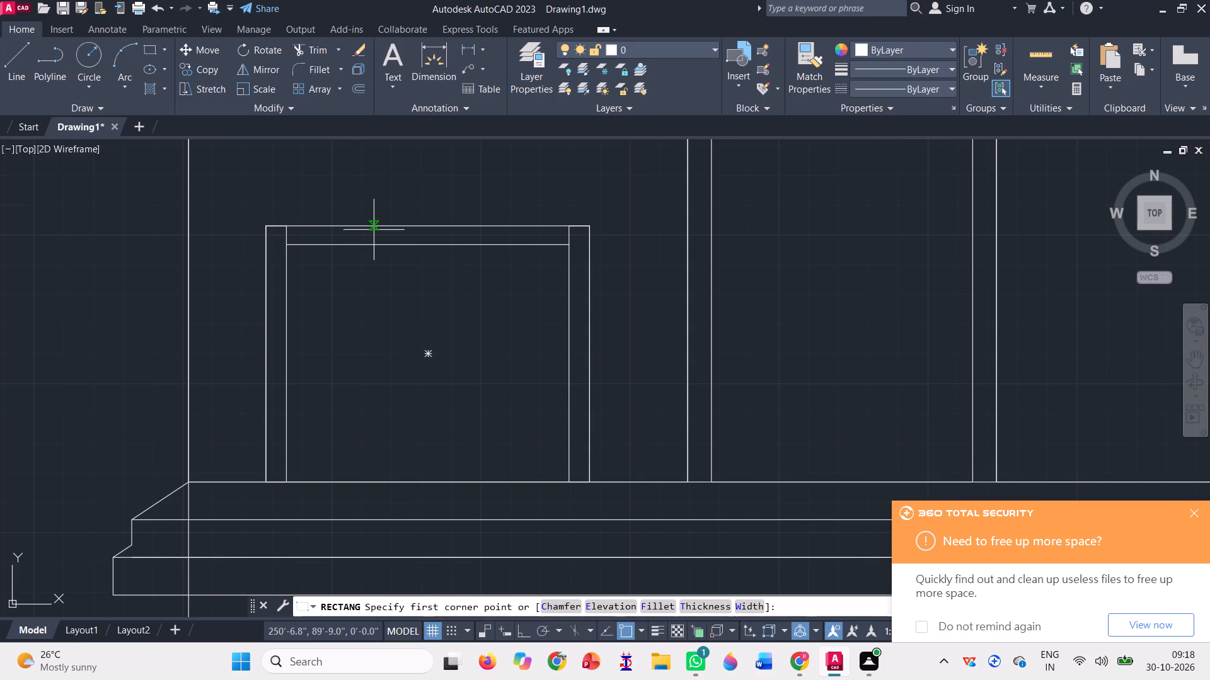
pyautogui.click(424, 244)
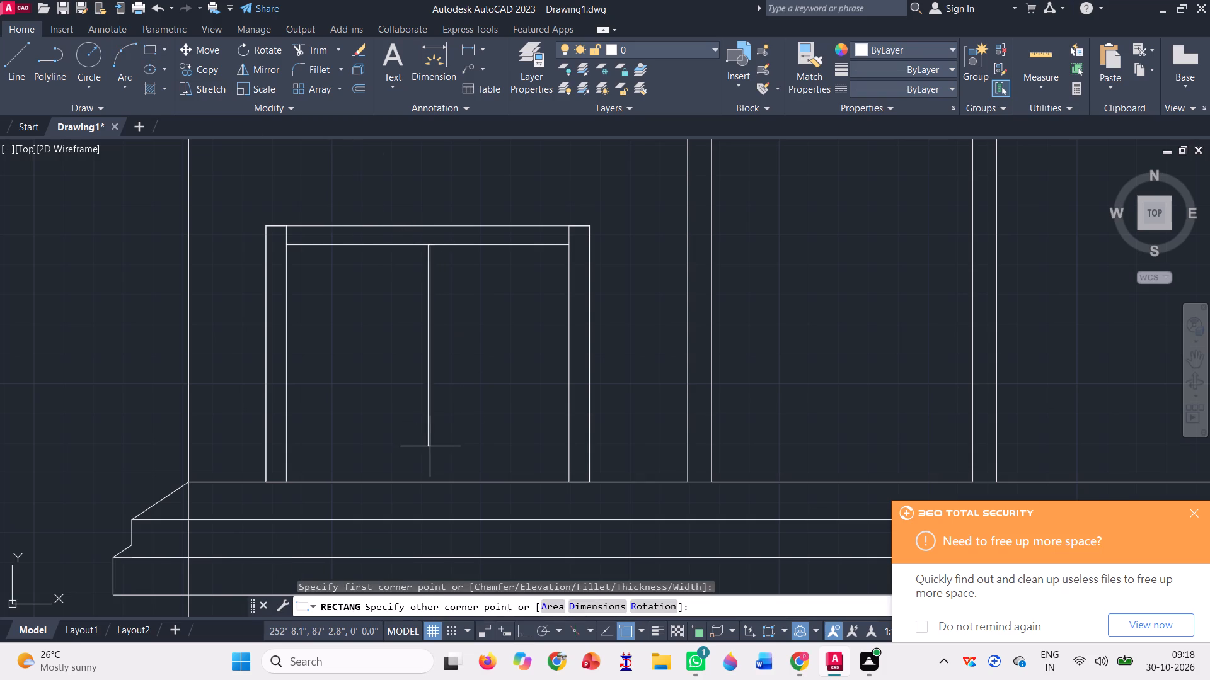
pyautogui.scroll(2, 437, 482)
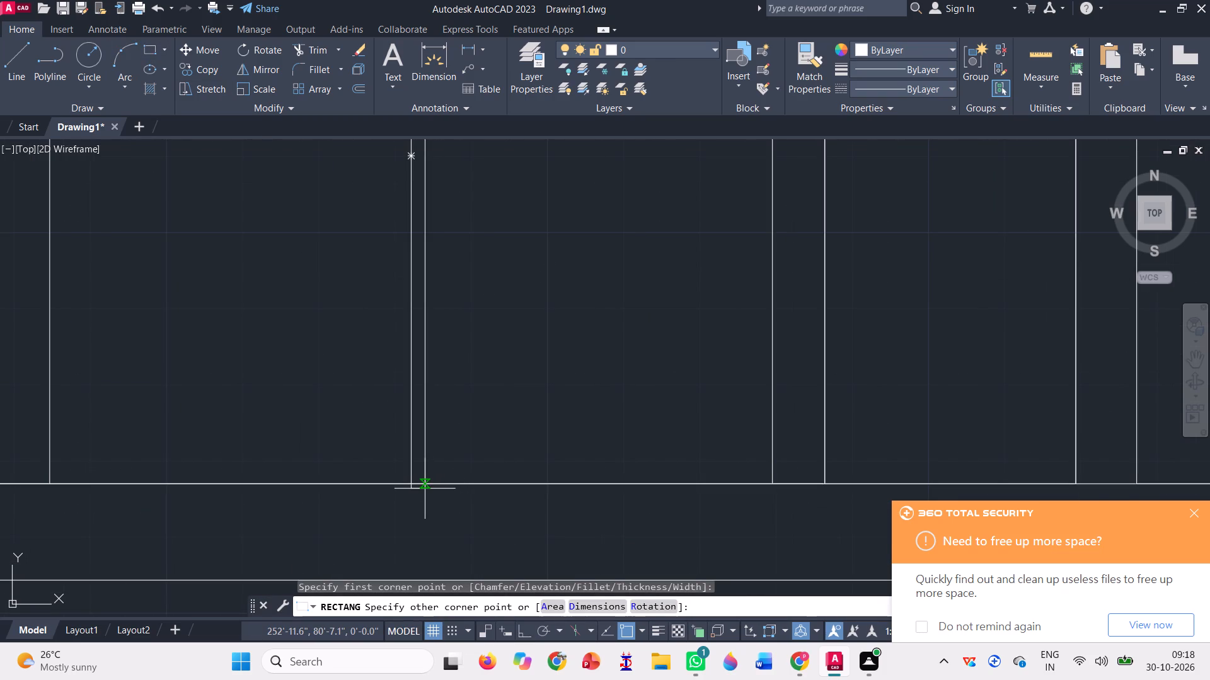
pyautogui.click(442, 489)
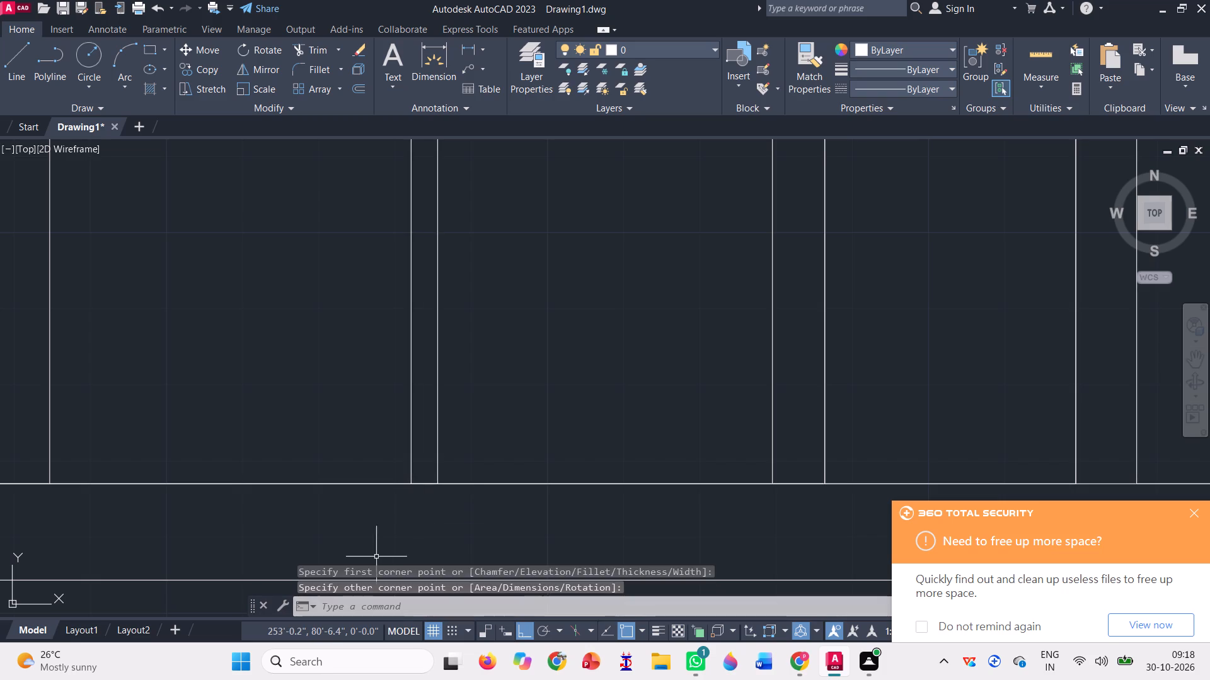
# Move the thin vertical rectangle by its top midpoint to the head line's midpoint, centring it between the jambs.
pyautogui.scroll(-2, 388, 538)
pyautogui.click(452, 434)
pyautogui.click(373, 378)
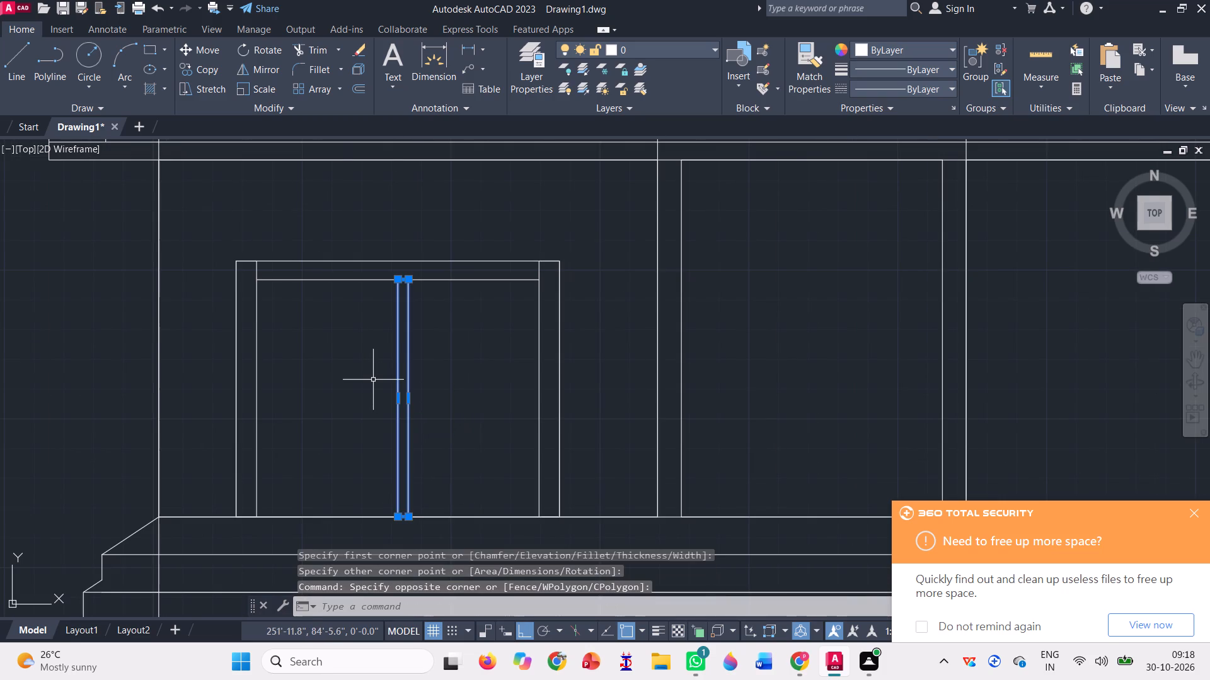
pyautogui.write('M')
pyautogui.press('space')
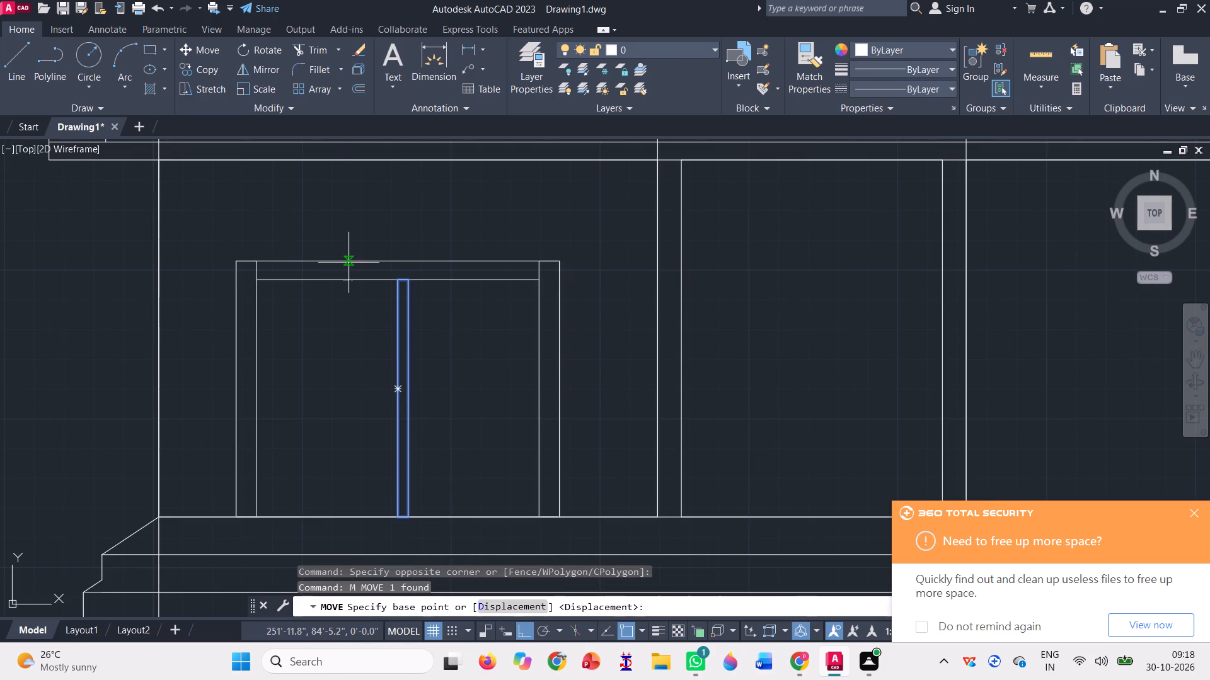
pyautogui.scroll(3, 422, 270)
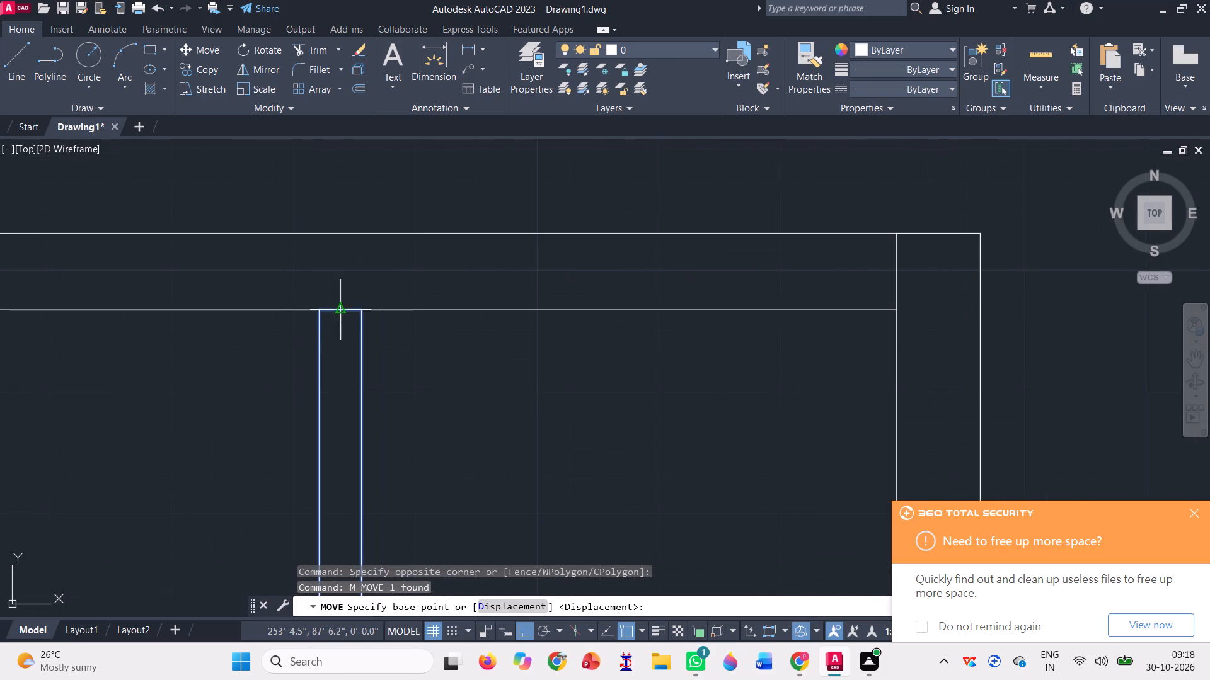
pyautogui.click(340, 305)
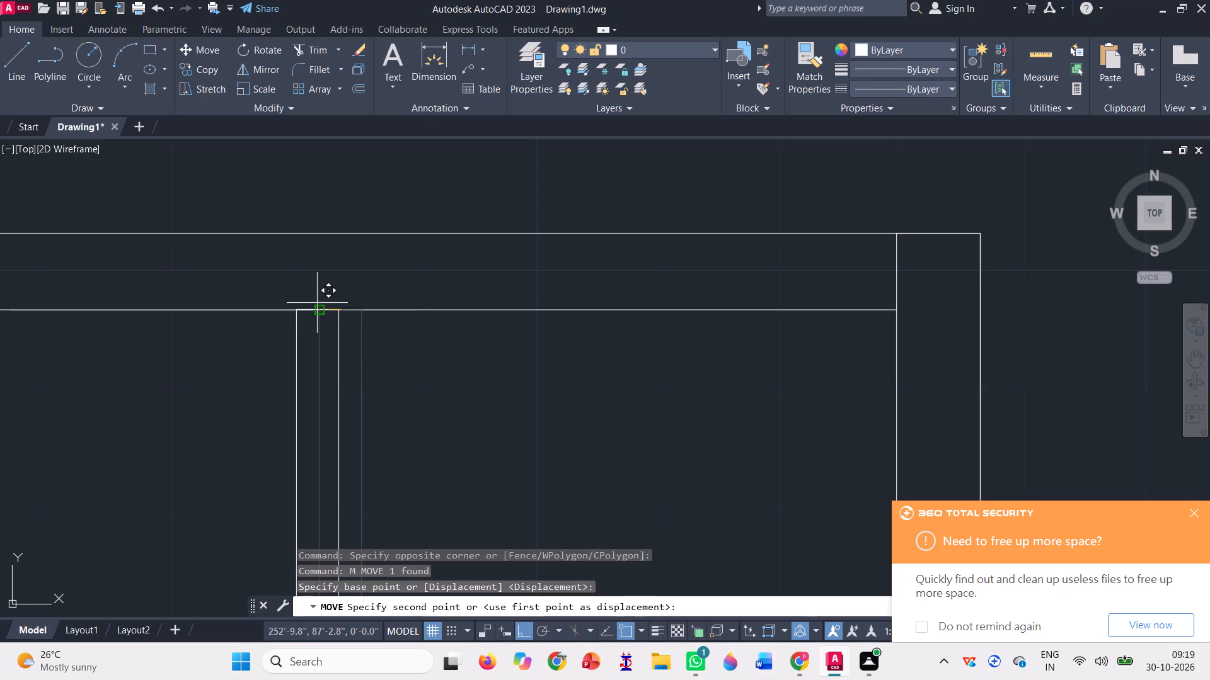
pyautogui.click(316, 309)
pyautogui.scroll(-4, 355, 310)
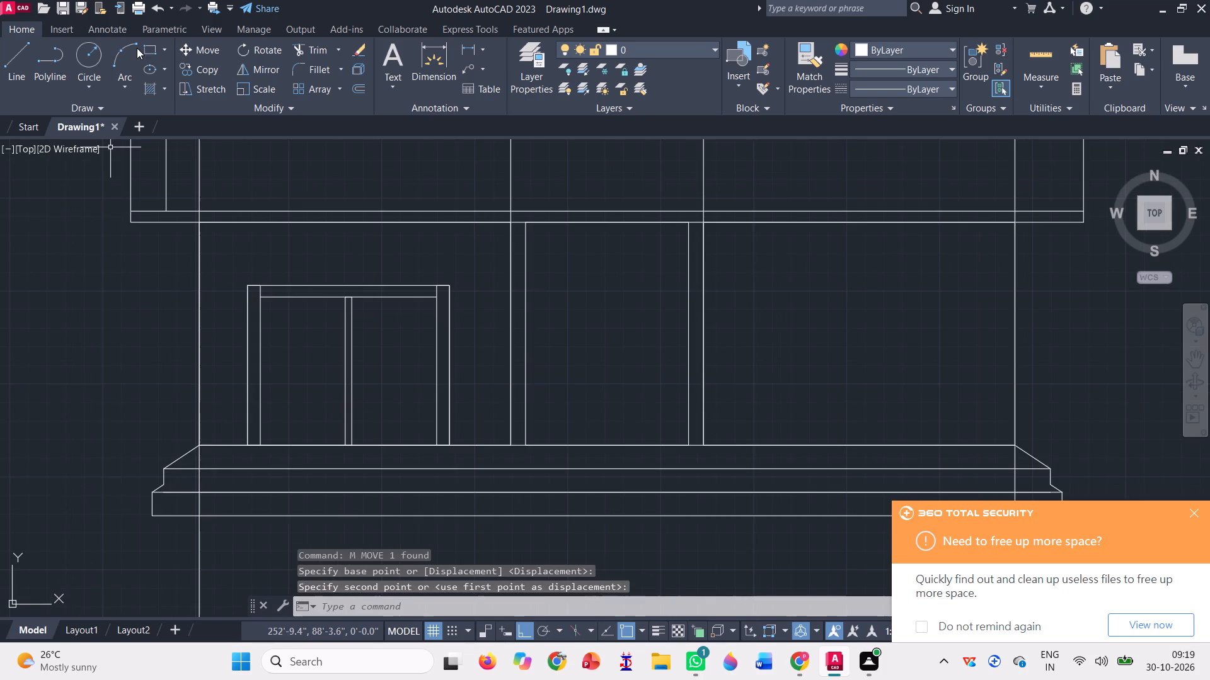
# Draw a thin horizontal slat rectangle about 2'-7" long in the gate's left leaf, just below the head line.
pyautogui.click(149, 48)
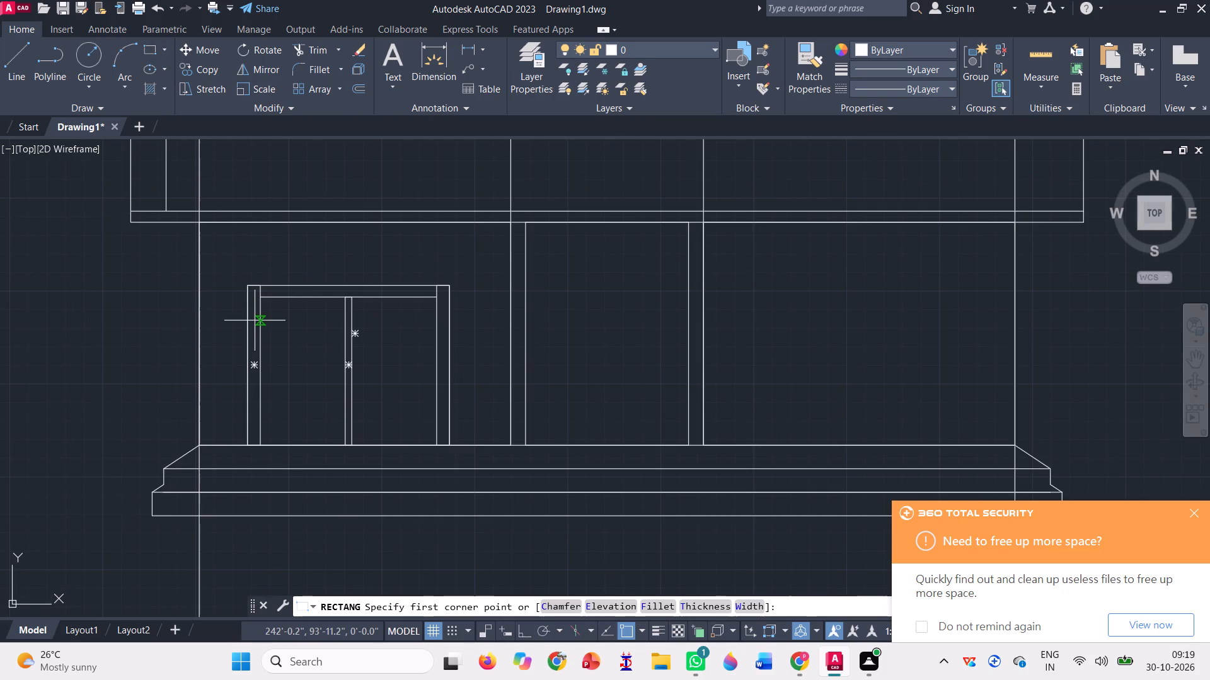
pyautogui.scroll(1, 323, 301)
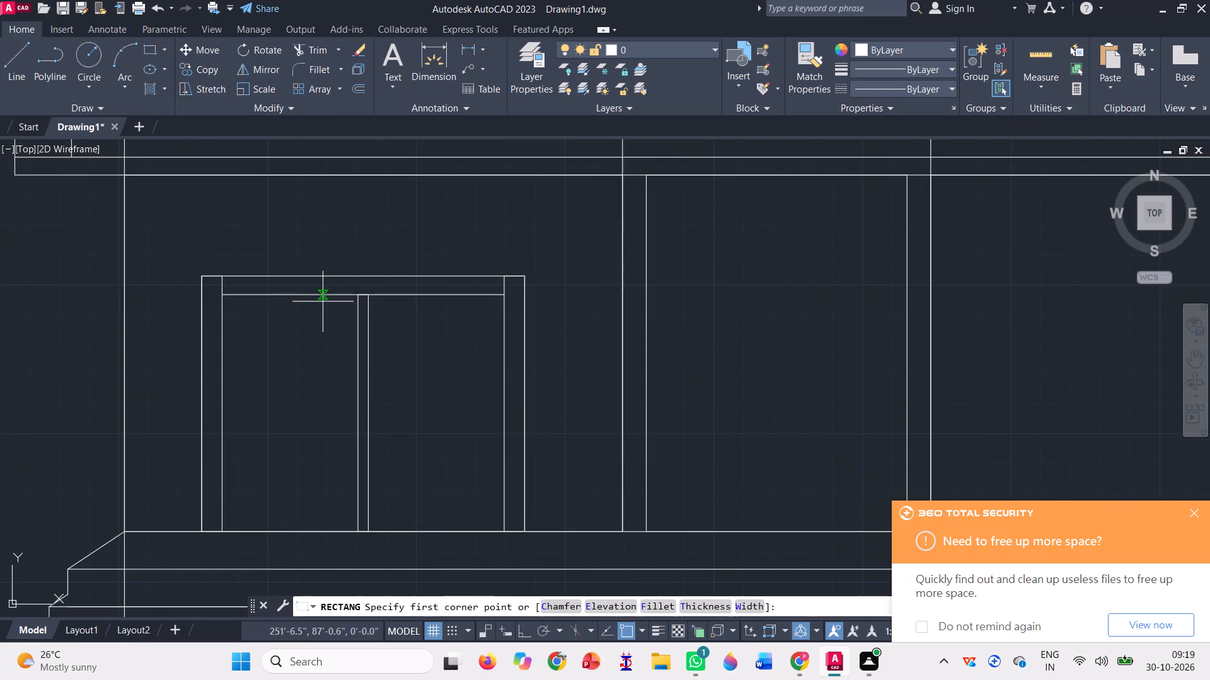
pyautogui.scroll(2, 333, 315)
pyautogui.click(350, 320)
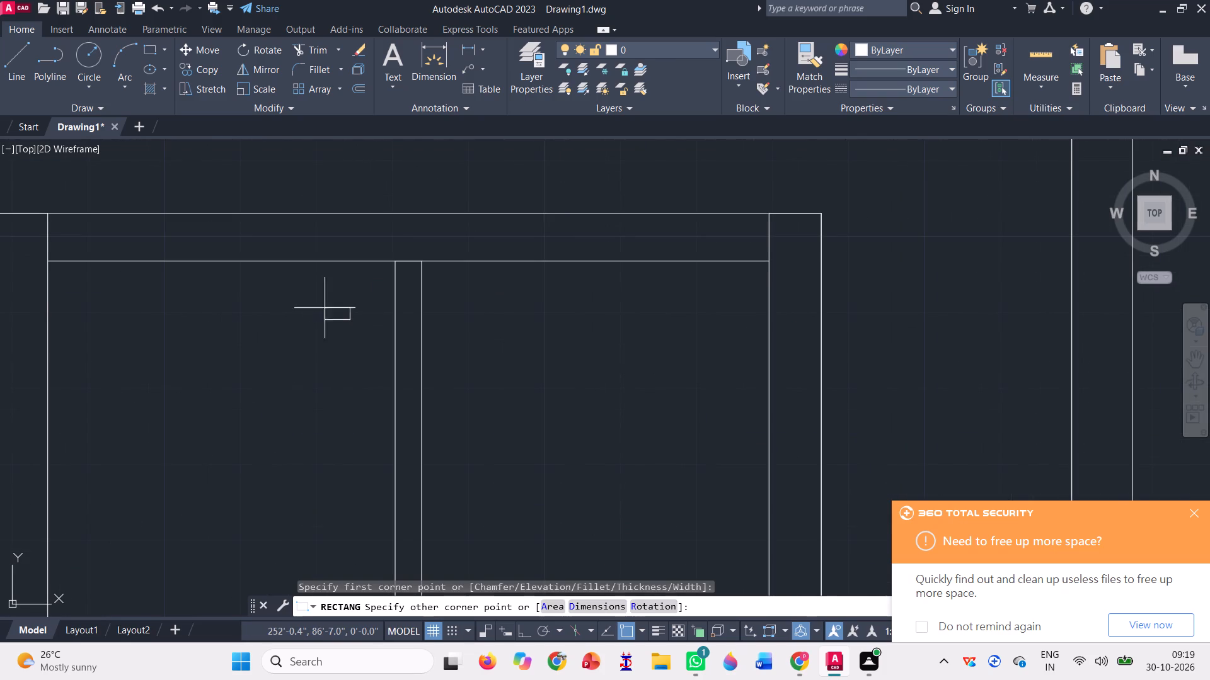
pyautogui.click(110, 310)
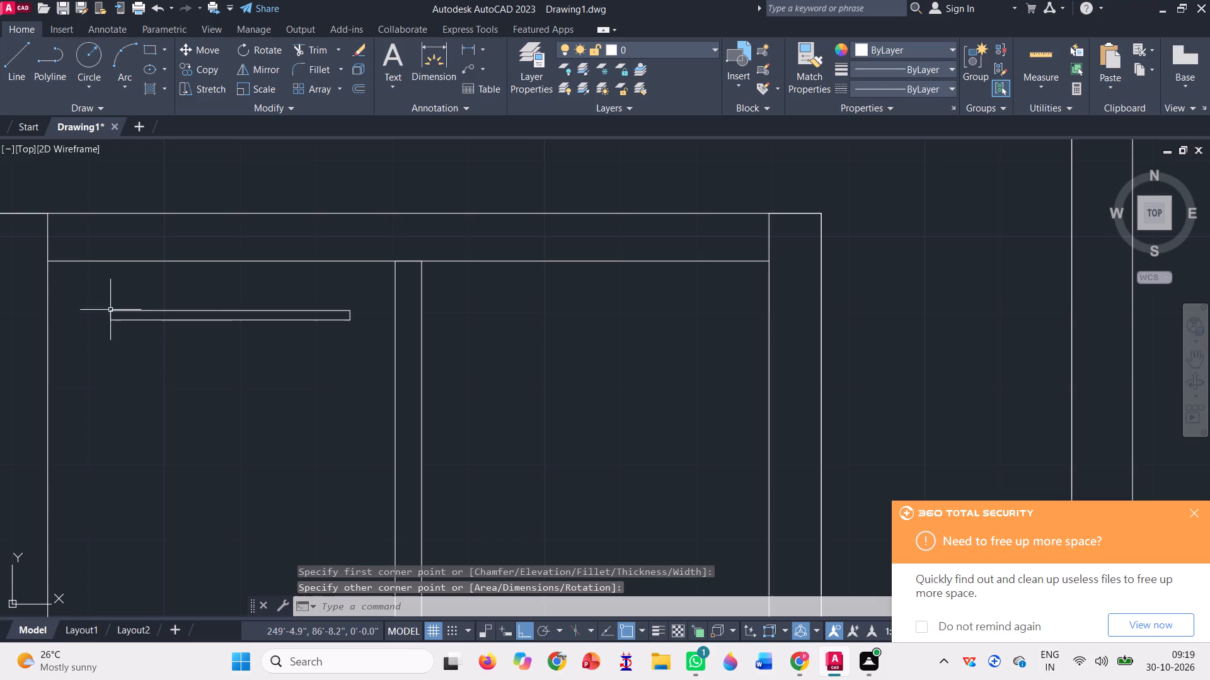
# Move the slat straight up by about 2 inches, closer to the head line.
pyautogui.click(224, 363)
pyautogui.click(159, 297)
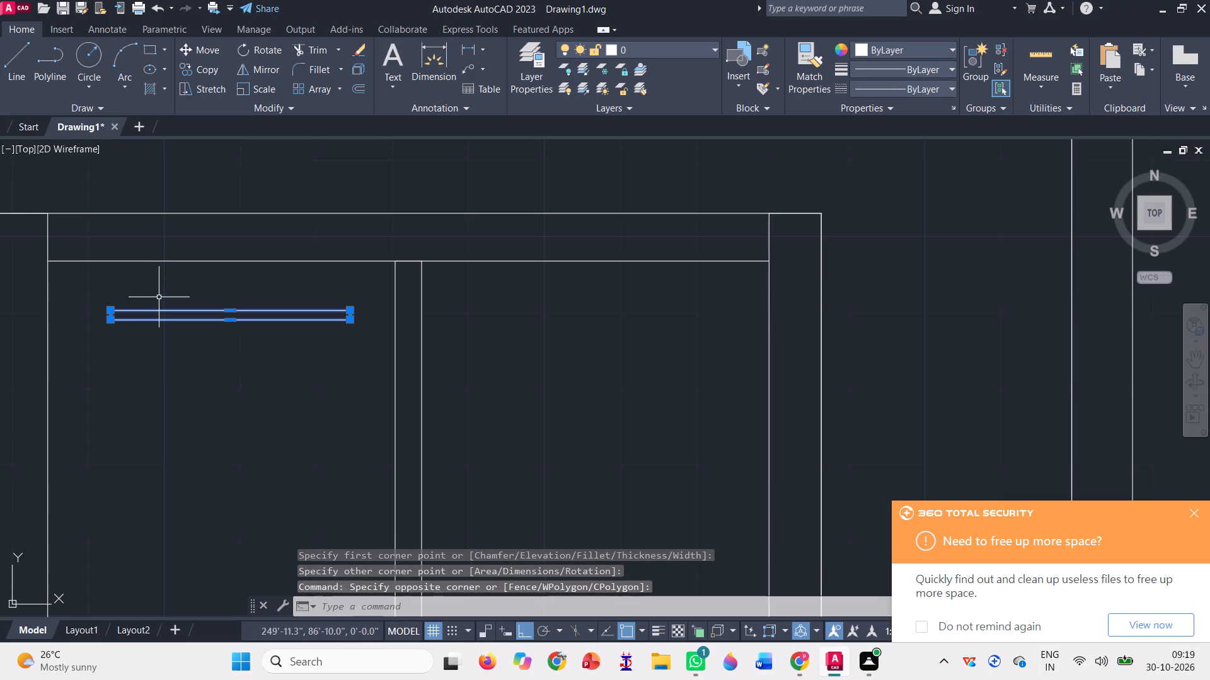
pyautogui.write('M')
pyautogui.press('space')
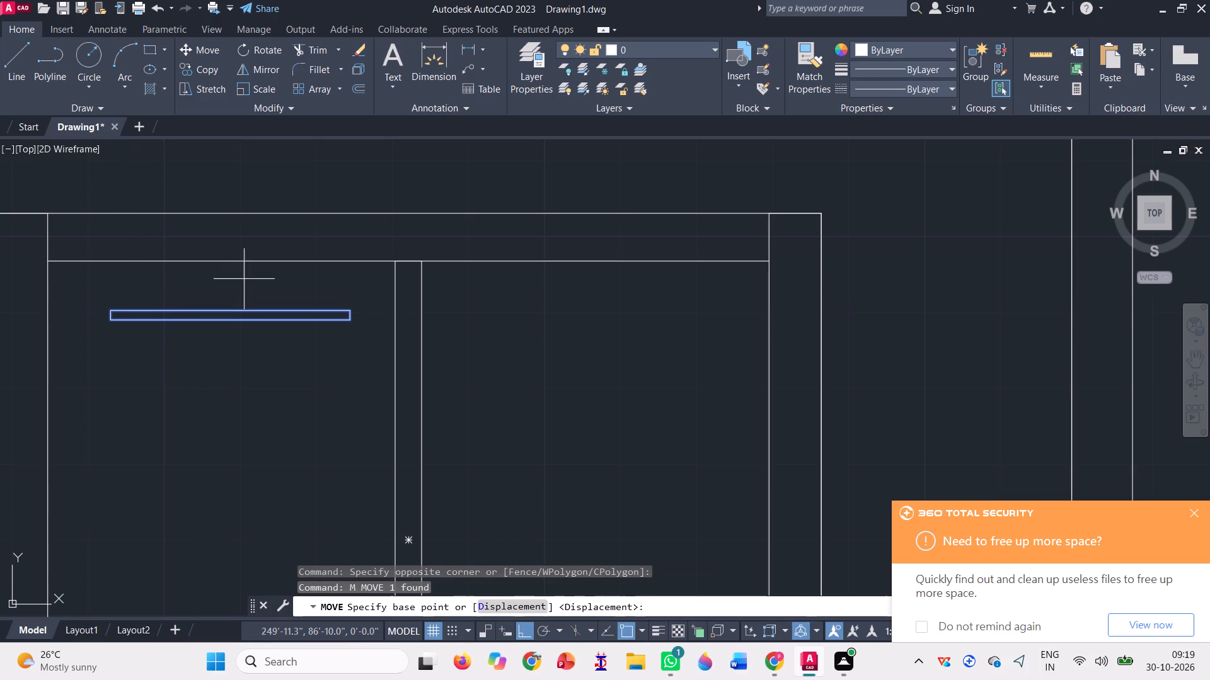
pyautogui.click(350, 309)
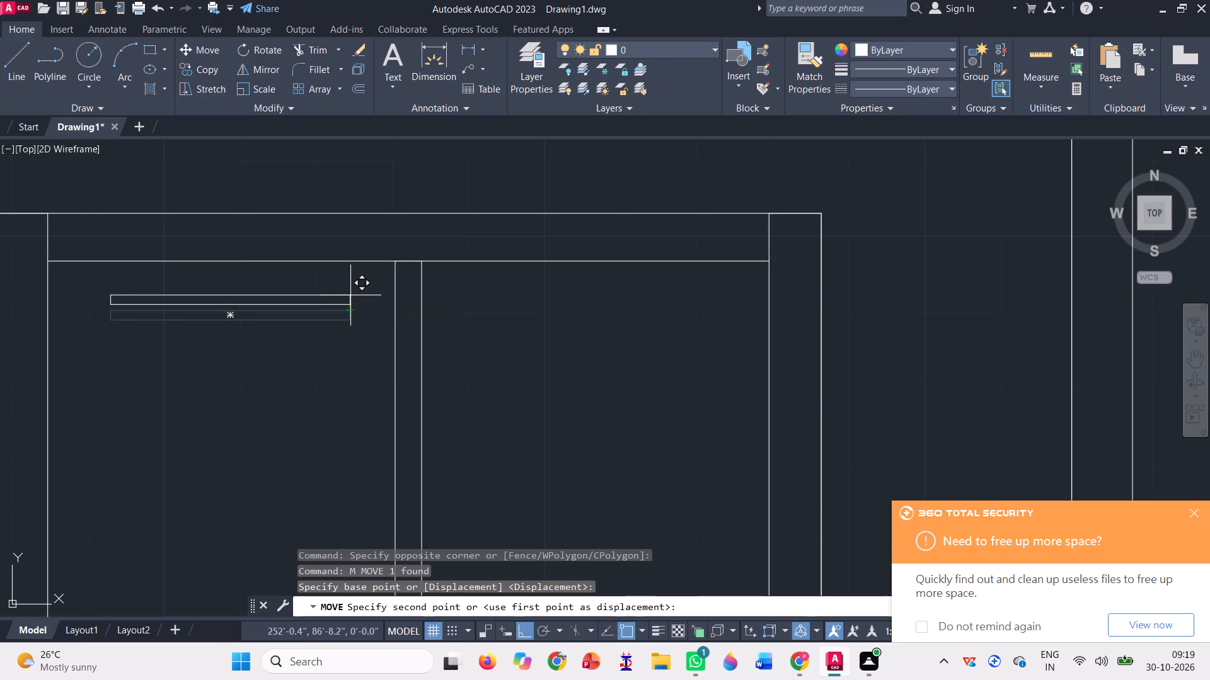
pyautogui.click(350, 295)
# Copy the slat straight down once, about 1'-3" below the original.
pyautogui.scroll(-1, 303, 307)
pyautogui.scroll(-1, 304, 239)
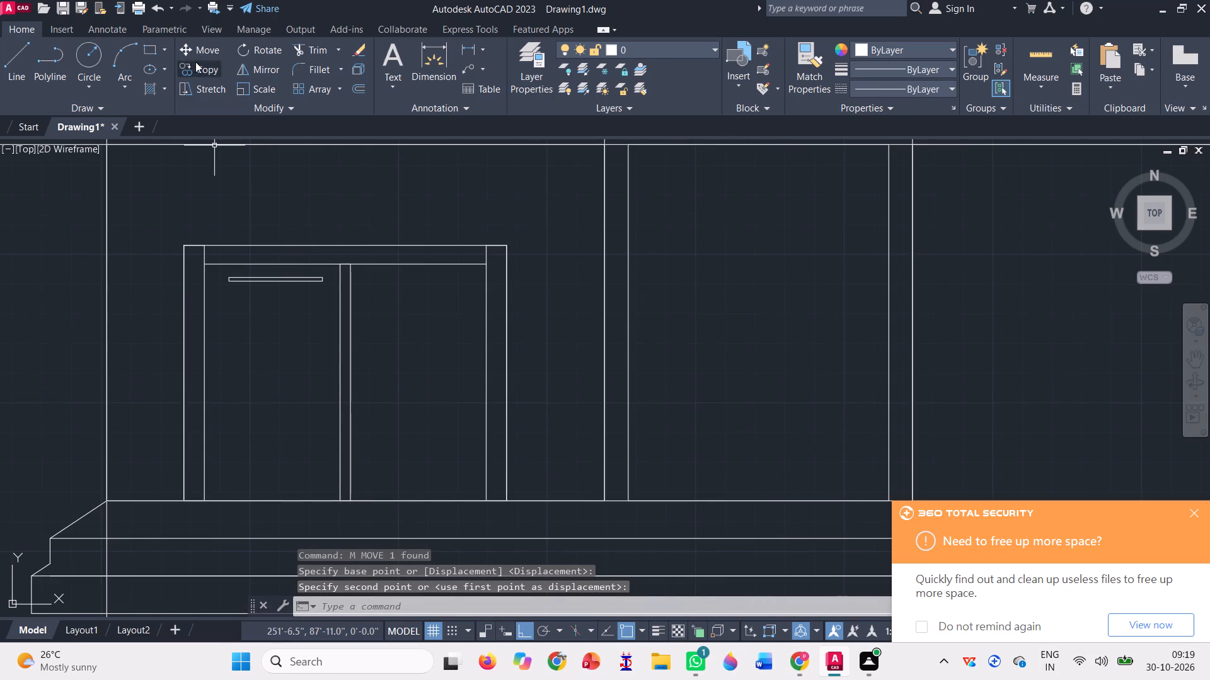
pyautogui.click(195, 66)
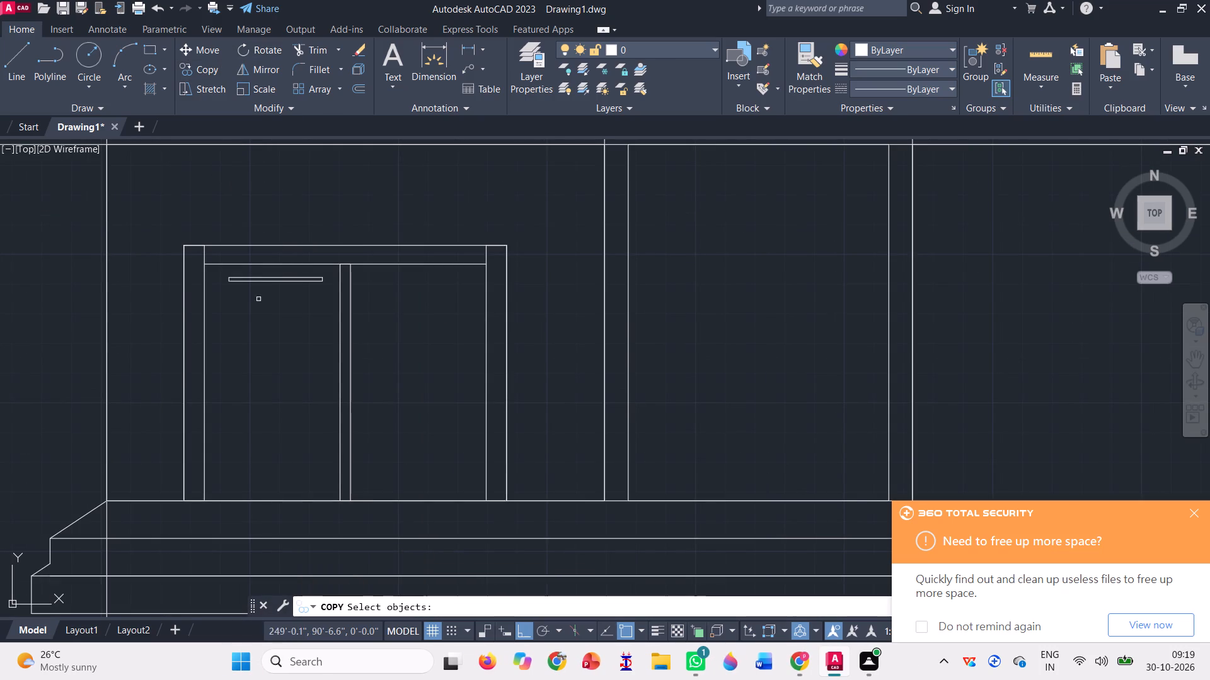
pyautogui.scroll(2, 258, 299)
pyautogui.click(264, 283)
pyautogui.click(228, 235)
pyautogui.press('space')
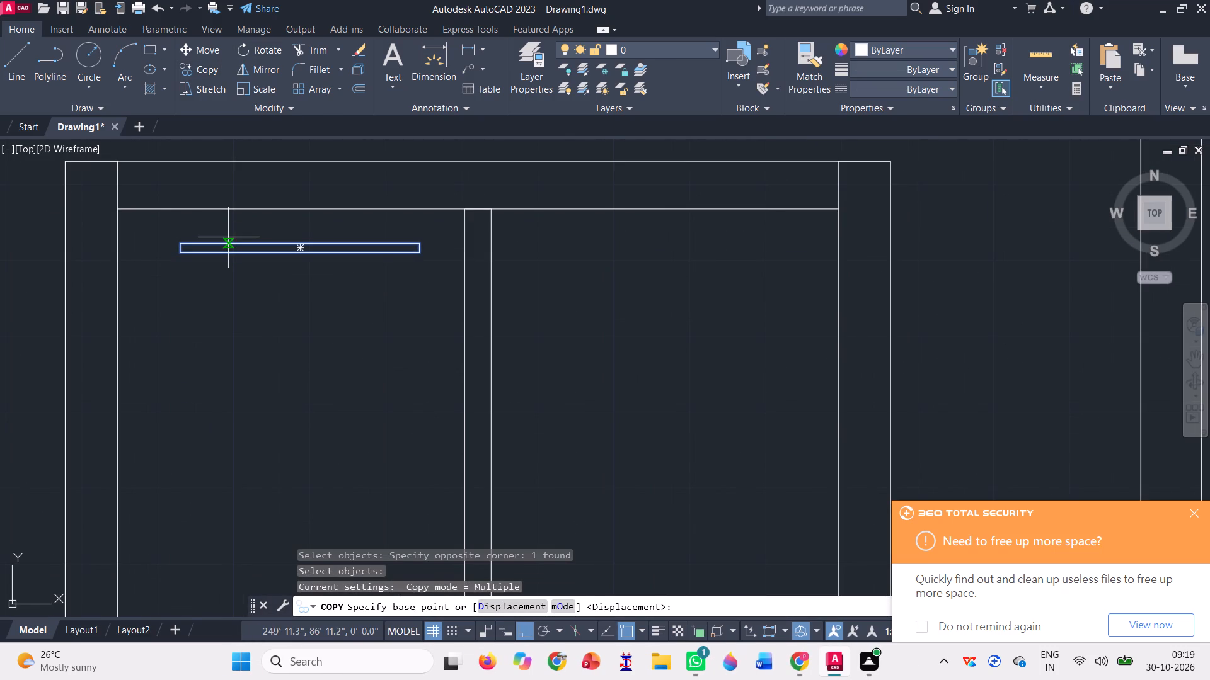
pyautogui.click(184, 243)
pyautogui.scroll(-1, 185, 235)
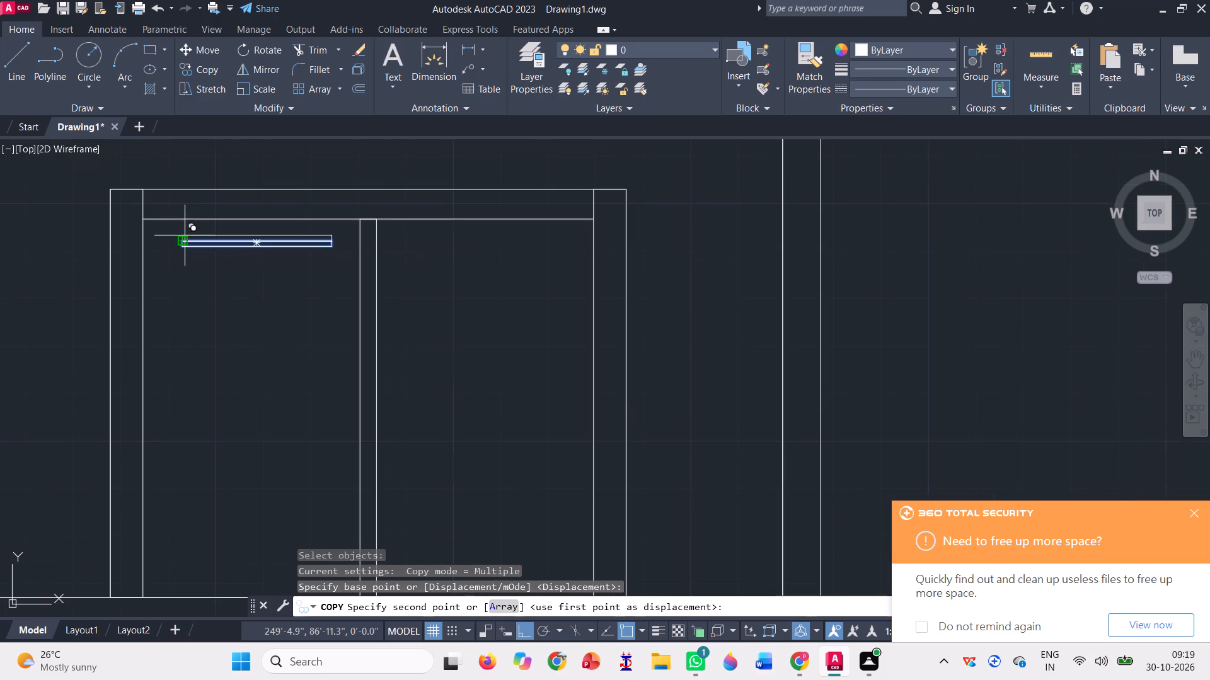
pyautogui.click(176, 310)
pyautogui.scroll(-2, 178, 237)
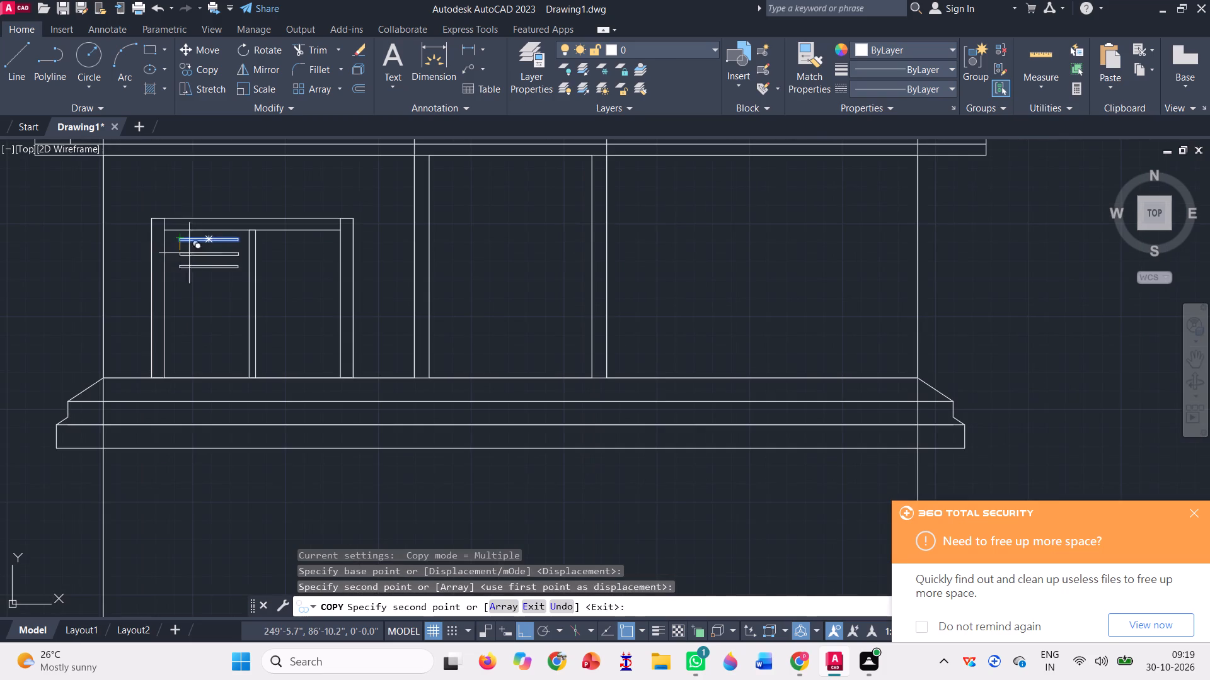
pyautogui.scroll(2, 184, 289)
pyautogui.press('Escape')
# Copy the second slat downward four times at the same spacing, filling the left leaf down to the base line.
pyautogui.click(236, 290)
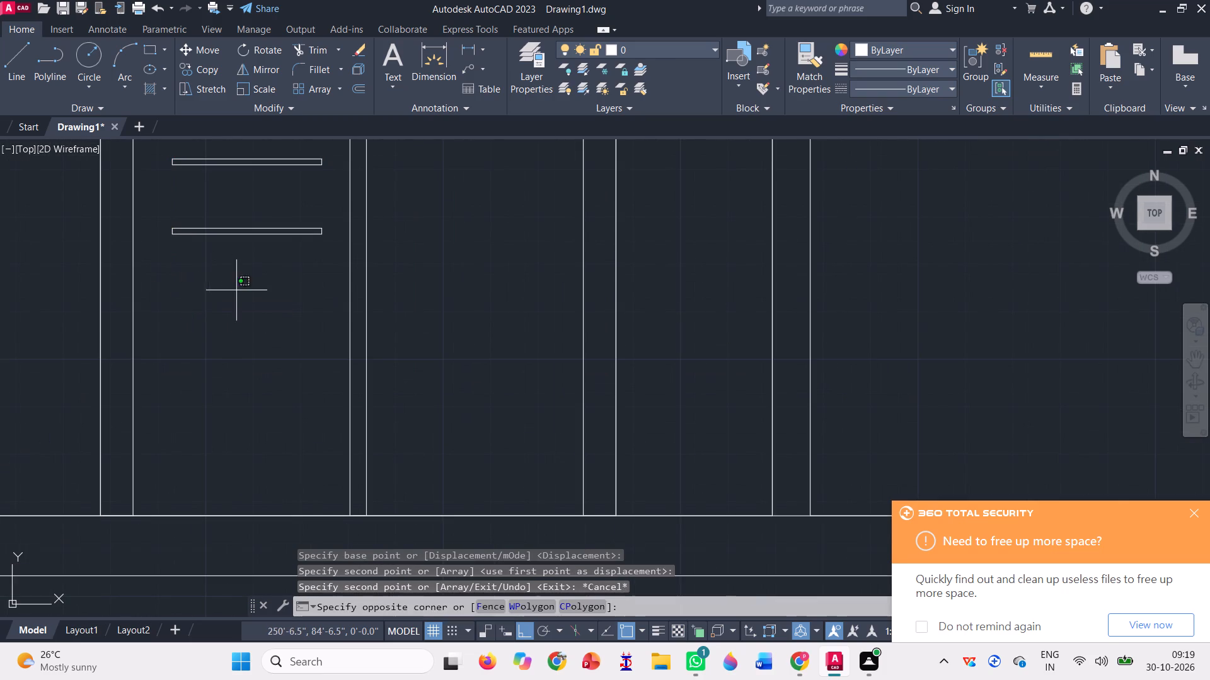
pyautogui.click(195, 220)
pyautogui.write('CO')
pyautogui.press('space')
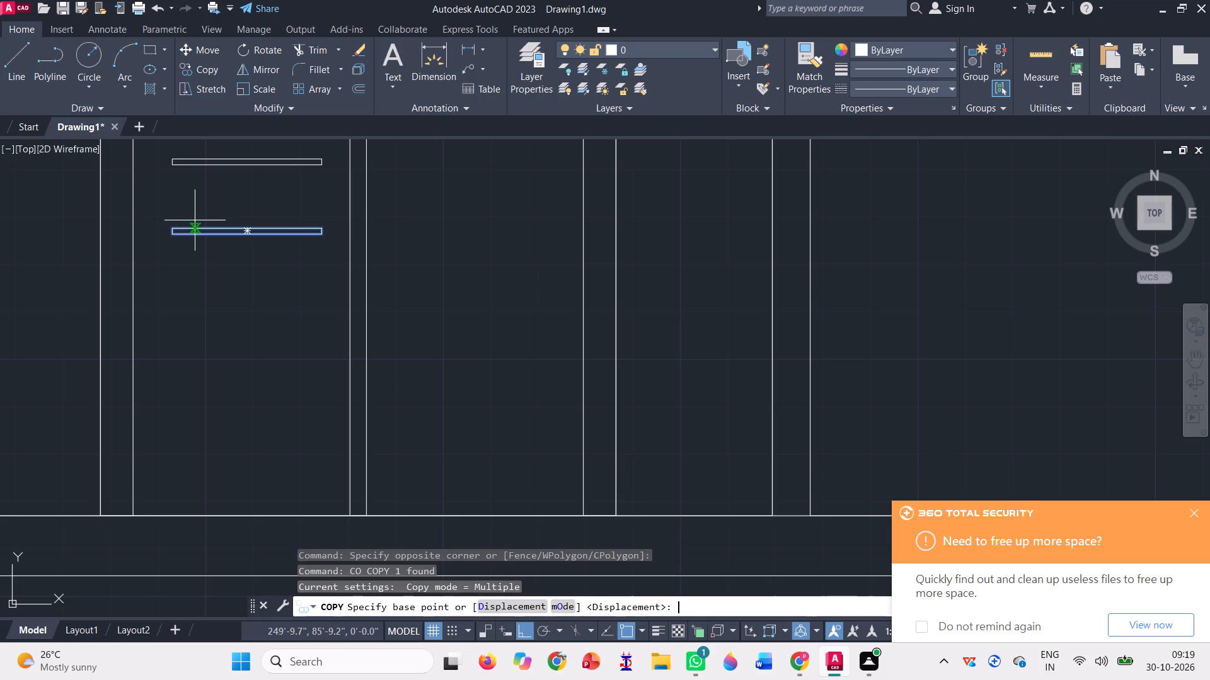
pyautogui.click(168, 161)
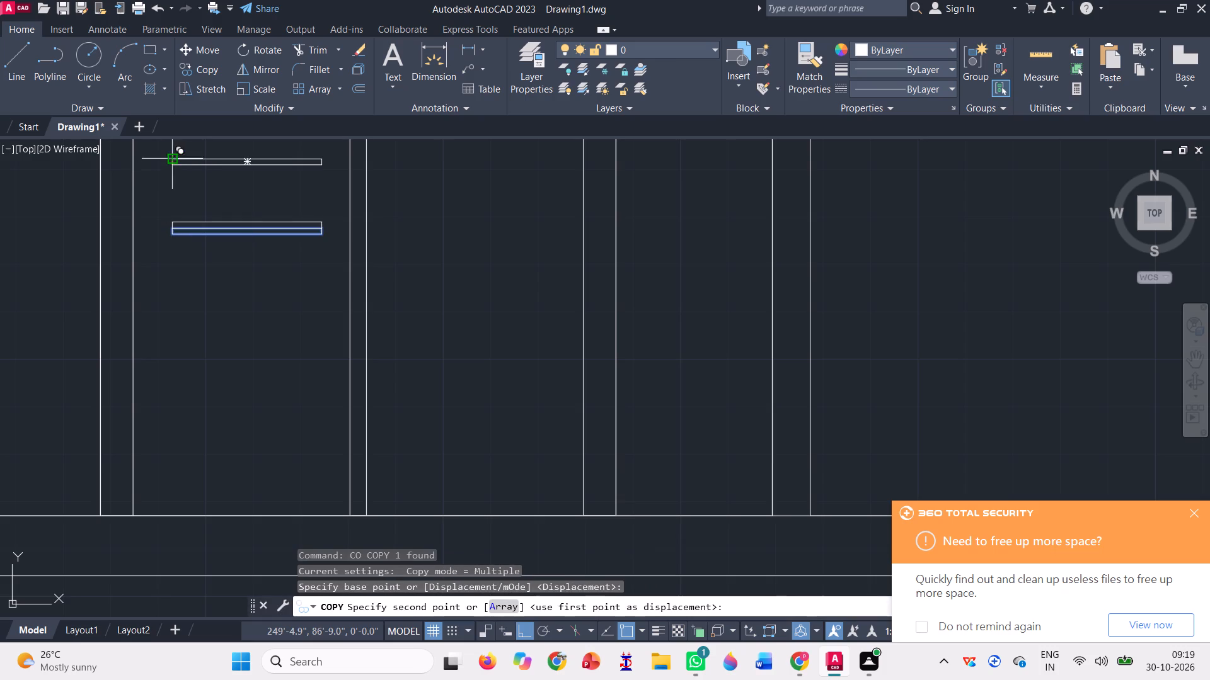
pyautogui.click(173, 237)
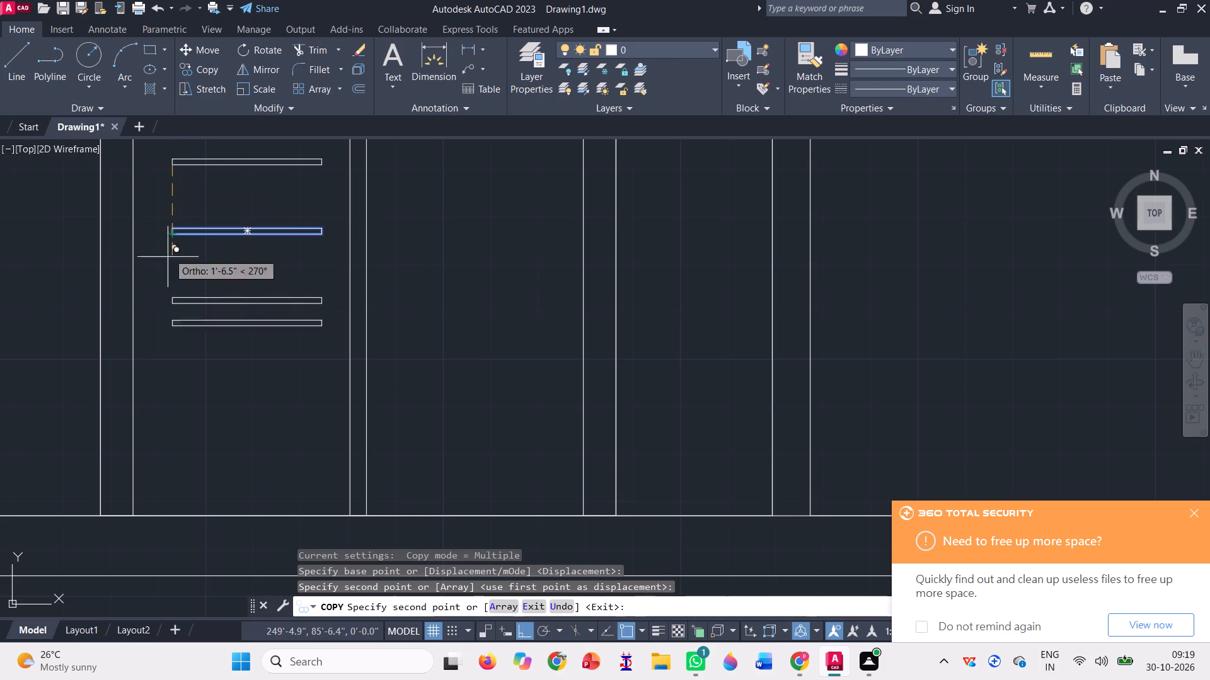
pyautogui.click(173, 307)
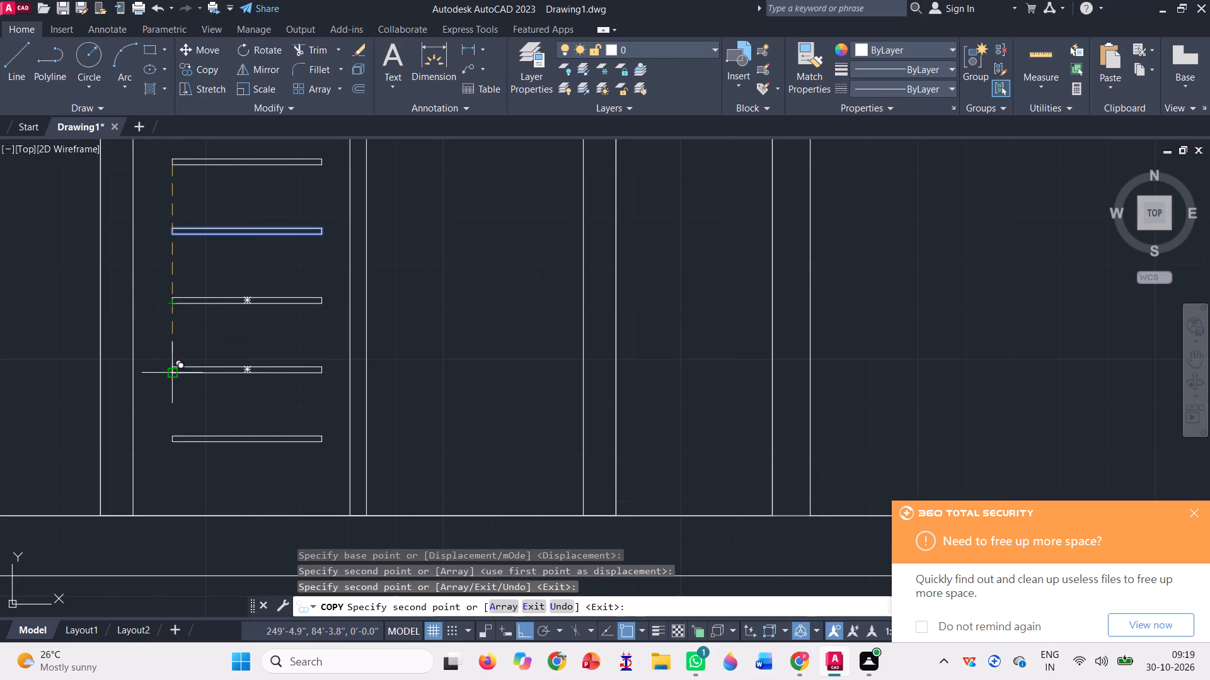
pyautogui.click(174, 373)
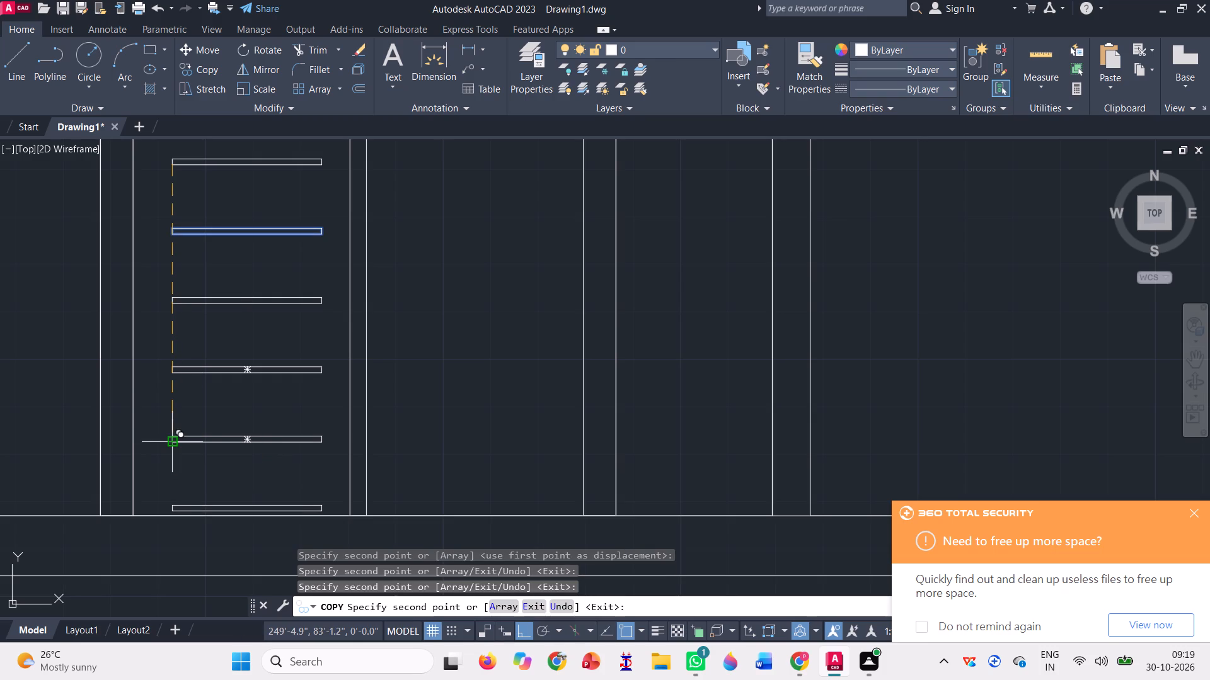
pyautogui.click(170, 445)
pyautogui.scroll(-3, 163, 462)
pyautogui.press('space')
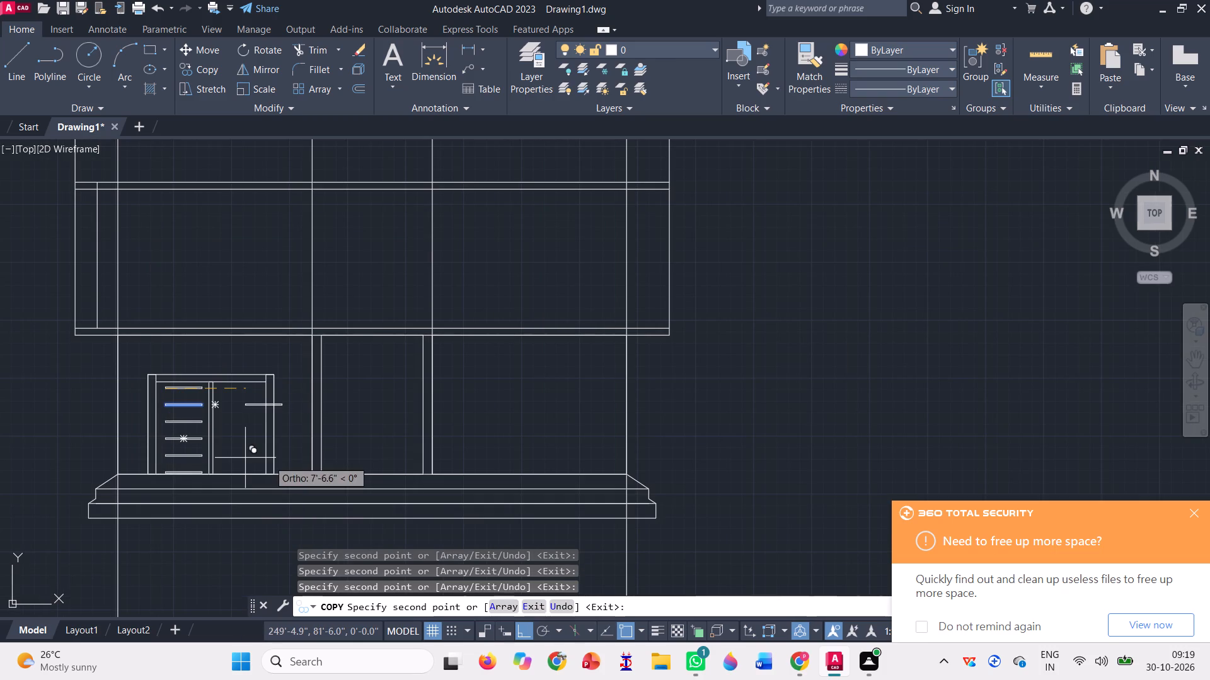
# Mirror the six slats about the centre post's vertical centreline into the right leaf, keeping the originals.
pyautogui.scroll(2, 110, 458)
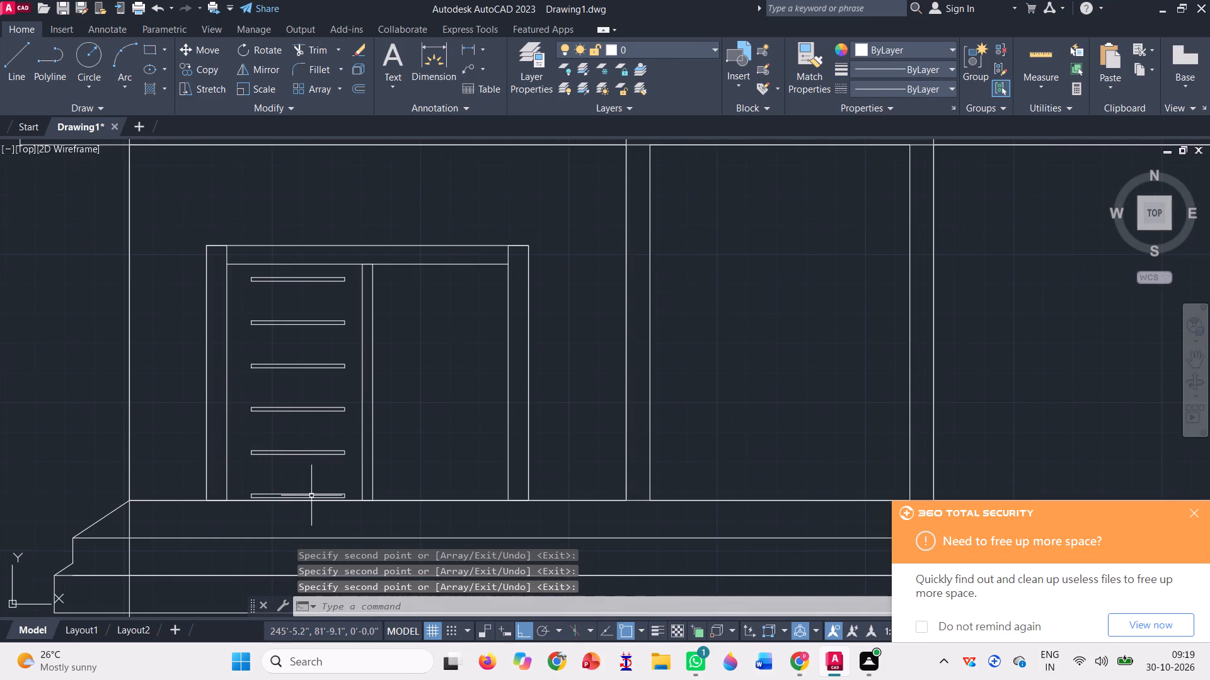
pyautogui.click(312, 496)
pyautogui.click(287, 462)
pyautogui.click(250, 269)
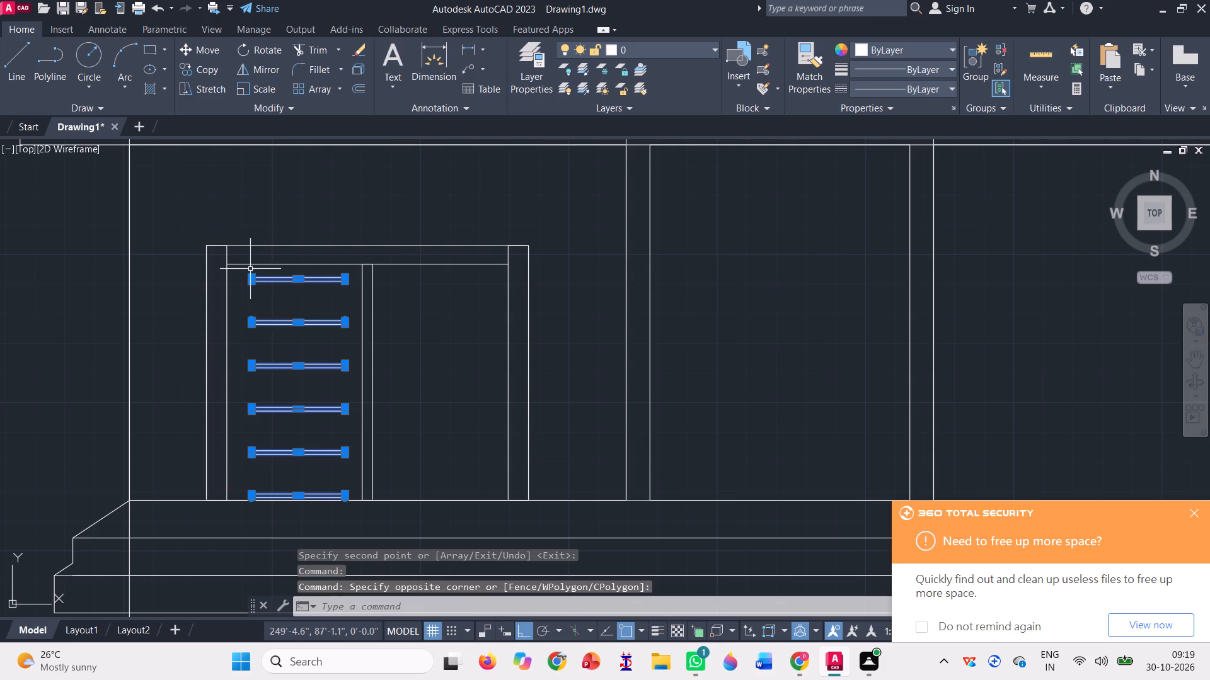
pyautogui.scroll(-1, 255, 305)
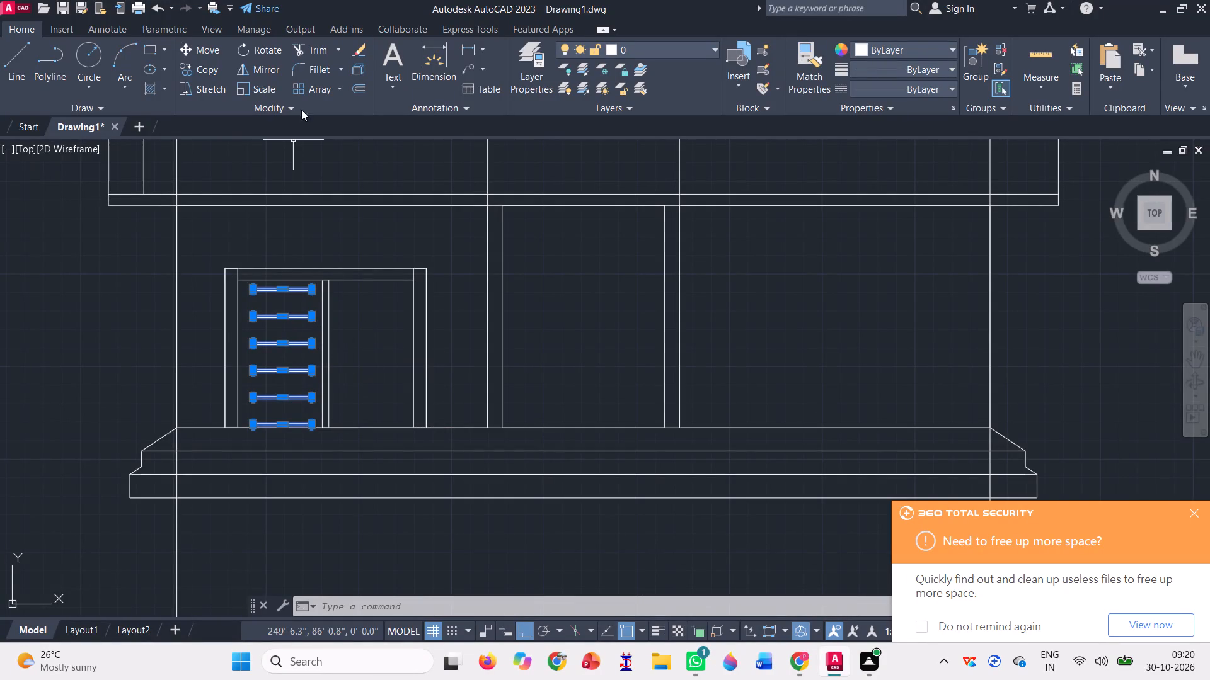
pyautogui.click(257, 74)
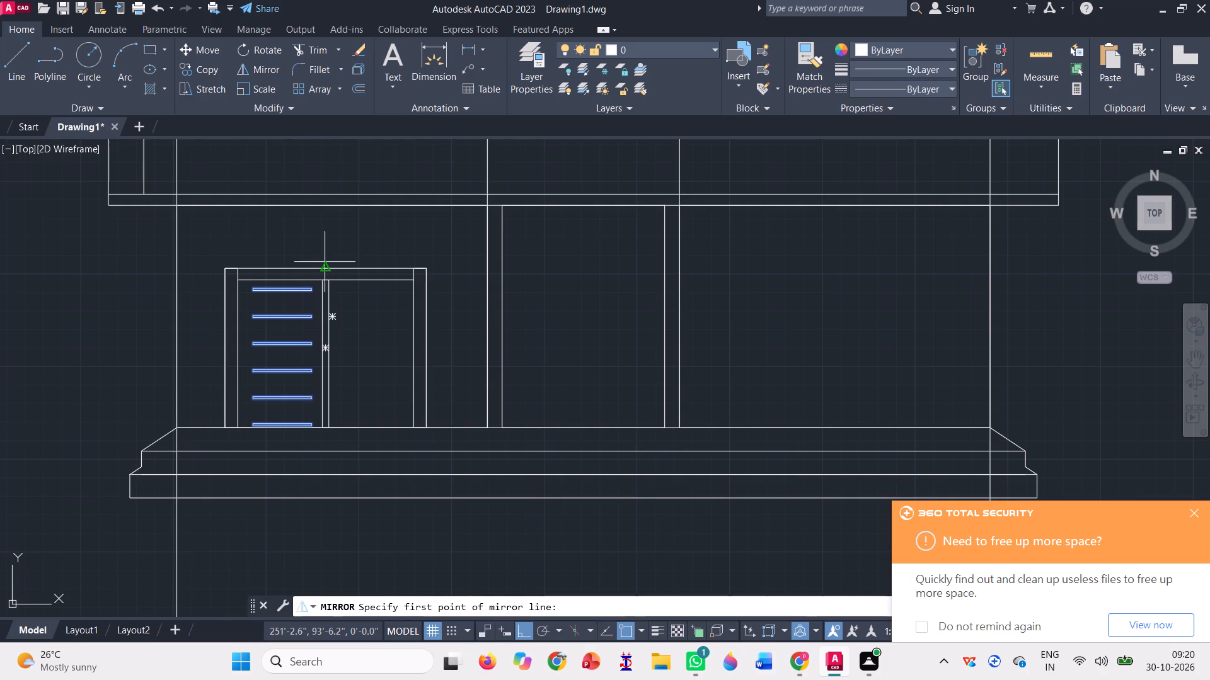
pyautogui.scroll(3, 323, 293)
pyautogui.click(334, 235)
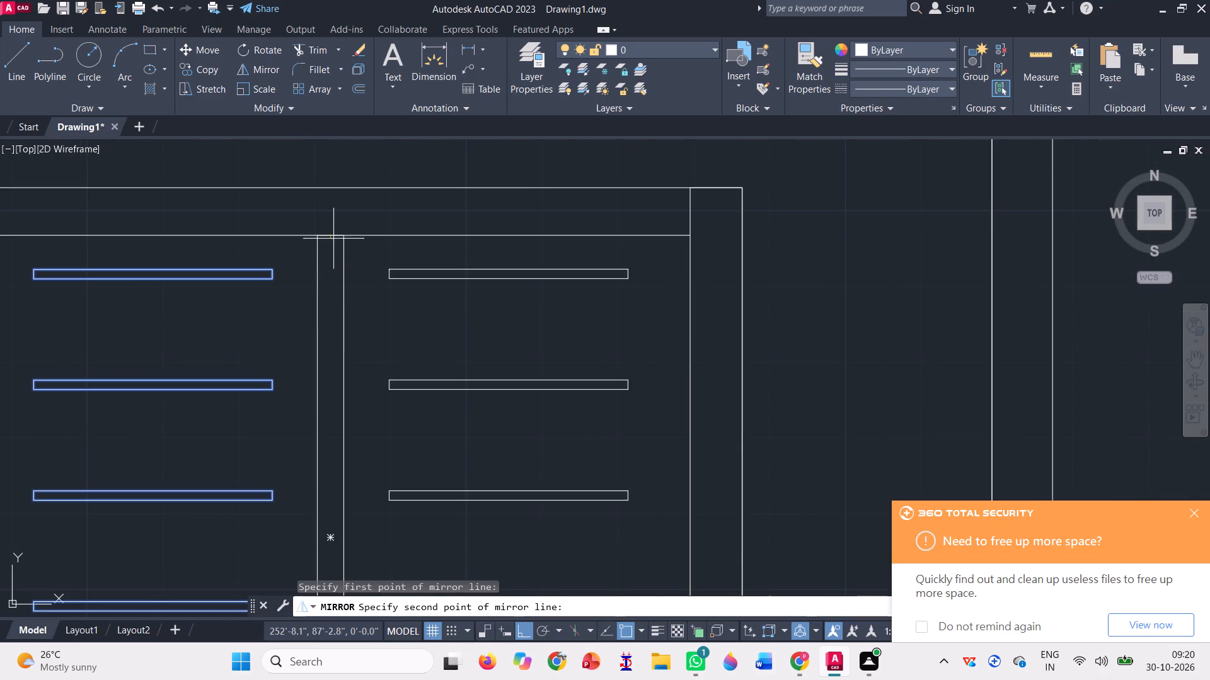
pyautogui.scroll(-3, 338, 288)
pyautogui.click(353, 217)
pyautogui.click(345, 224)
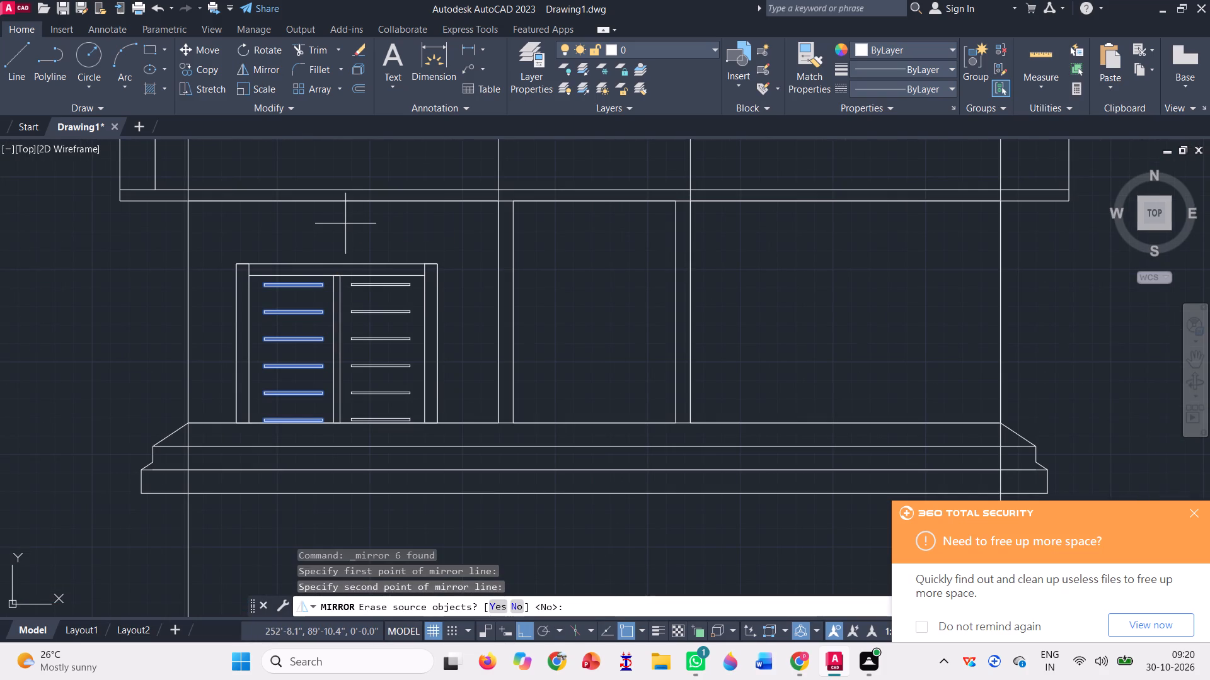
pyautogui.press('space')
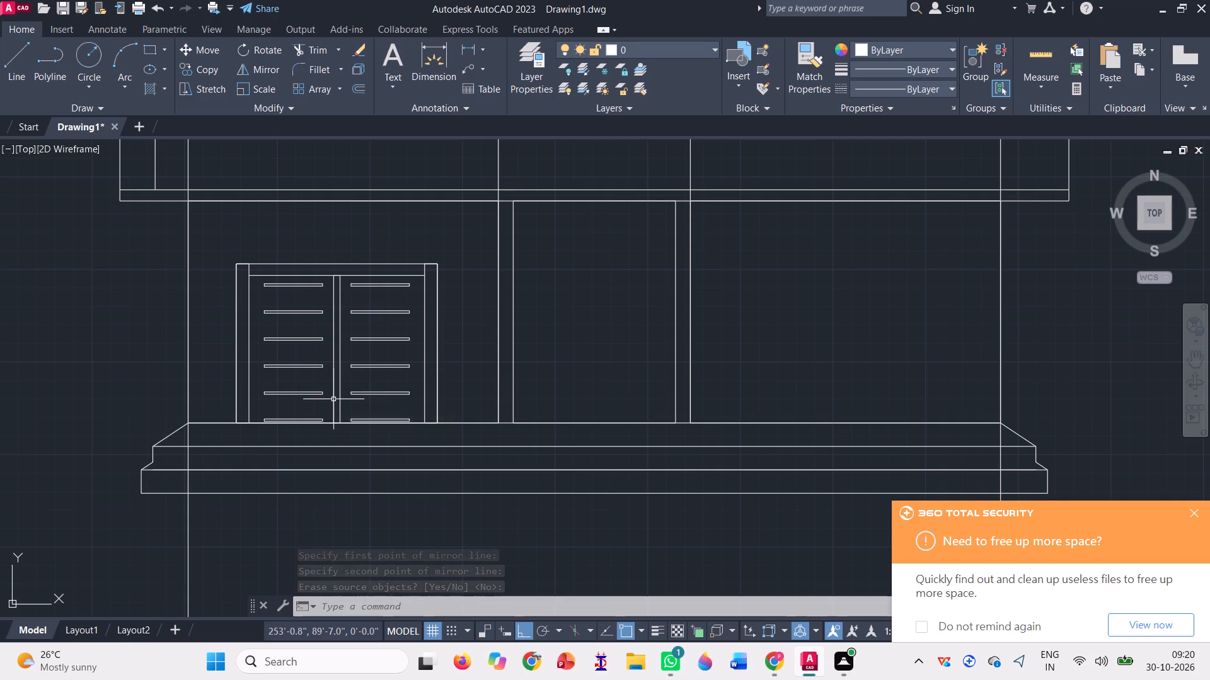
# Trim the short segment of the gate's head line across the top of the centre post.
pyautogui.click(309, 53)
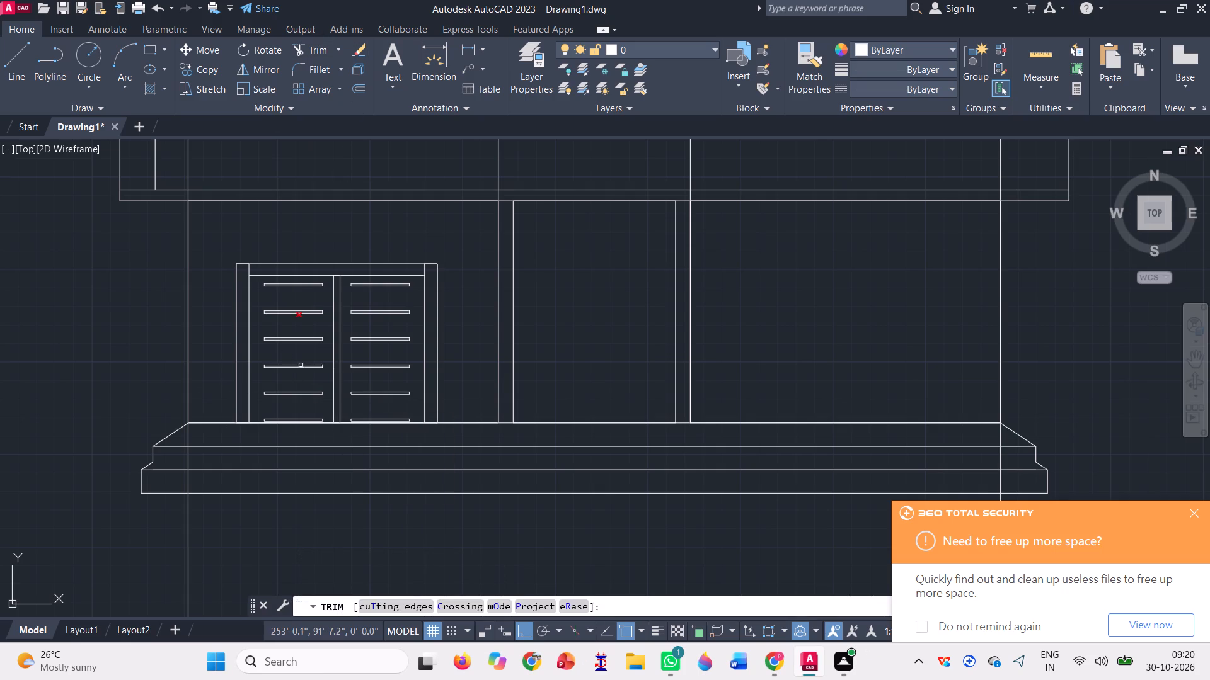
pyautogui.scroll(3, 325, 254)
pyautogui.click(374, 346)
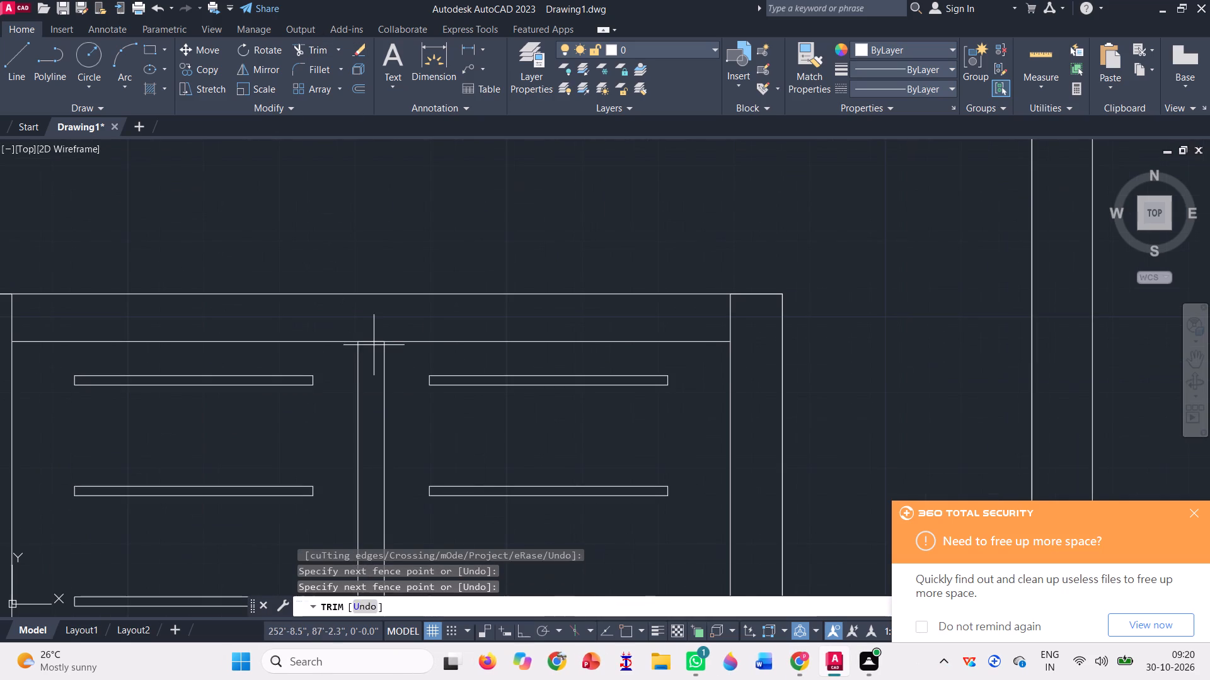
pyautogui.click(367, 326)
pyautogui.scroll(-2, 357, 337)
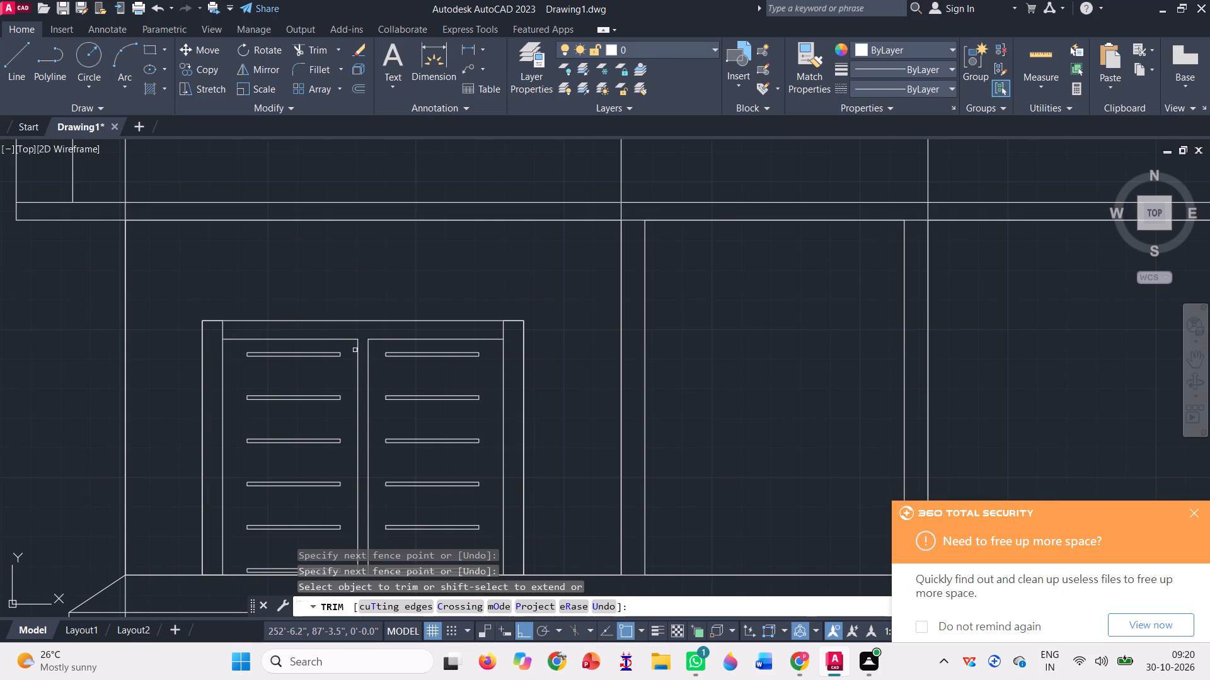
pyautogui.scroll(2, 360, 346)
pyautogui.scroll(-3, 360, 346)
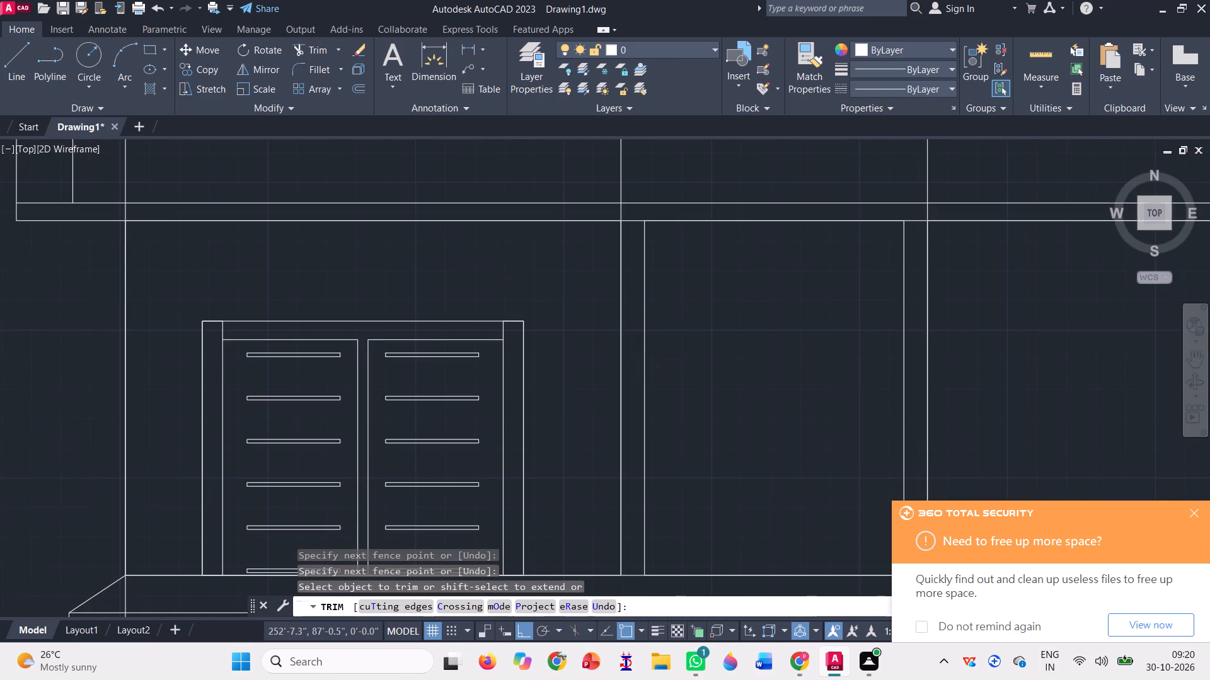
pyautogui.scroll(-1, 360, 346)
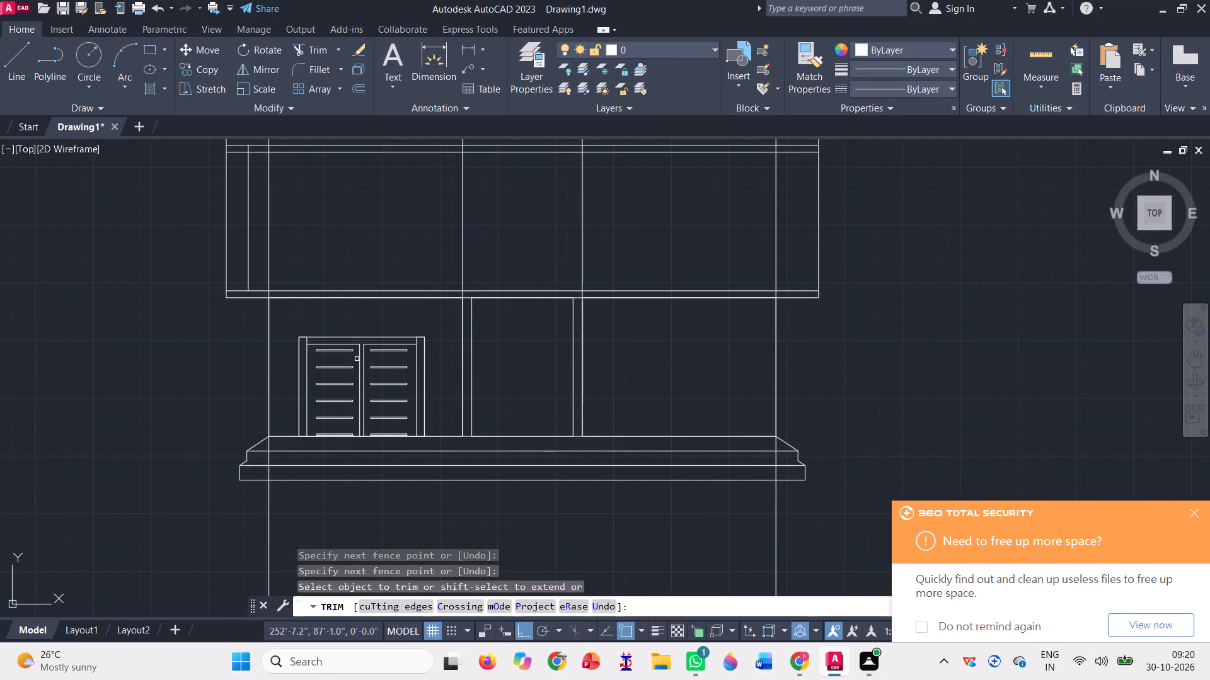
# Trim away the centre post and both remaining segments of the gate's head line.
pyautogui.scroll(2, 358, 363)
pyautogui.click(379, 356)
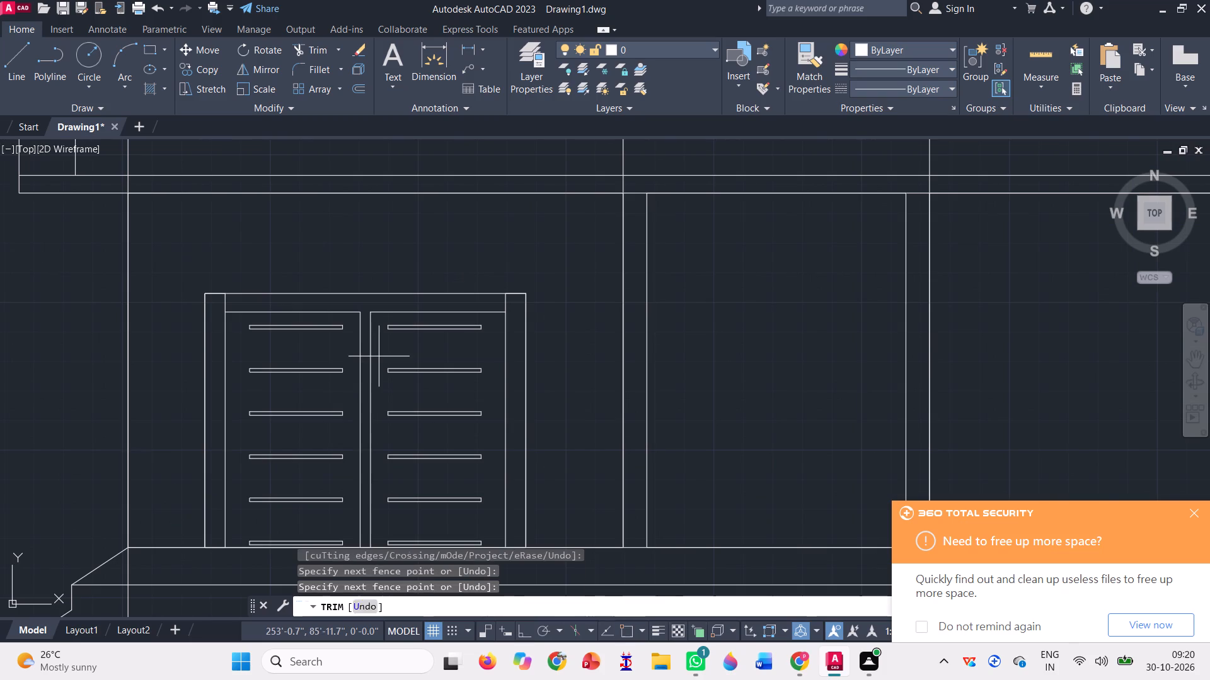
pyautogui.click(352, 349)
pyautogui.click(351, 317)
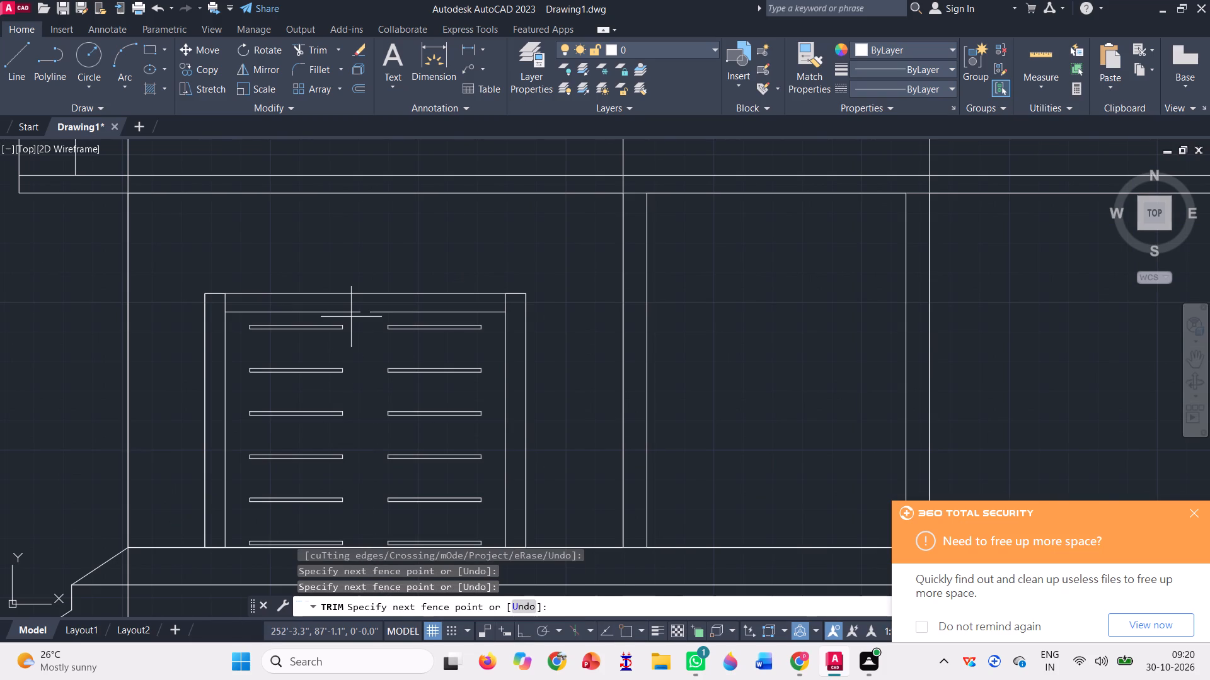
pyautogui.click(351, 311)
pyautogui.click(379, 317)
pyautogui.click(379, 307)
pyautogui.scroll(-2, 354, 319)
pyautogui.press('Escape')
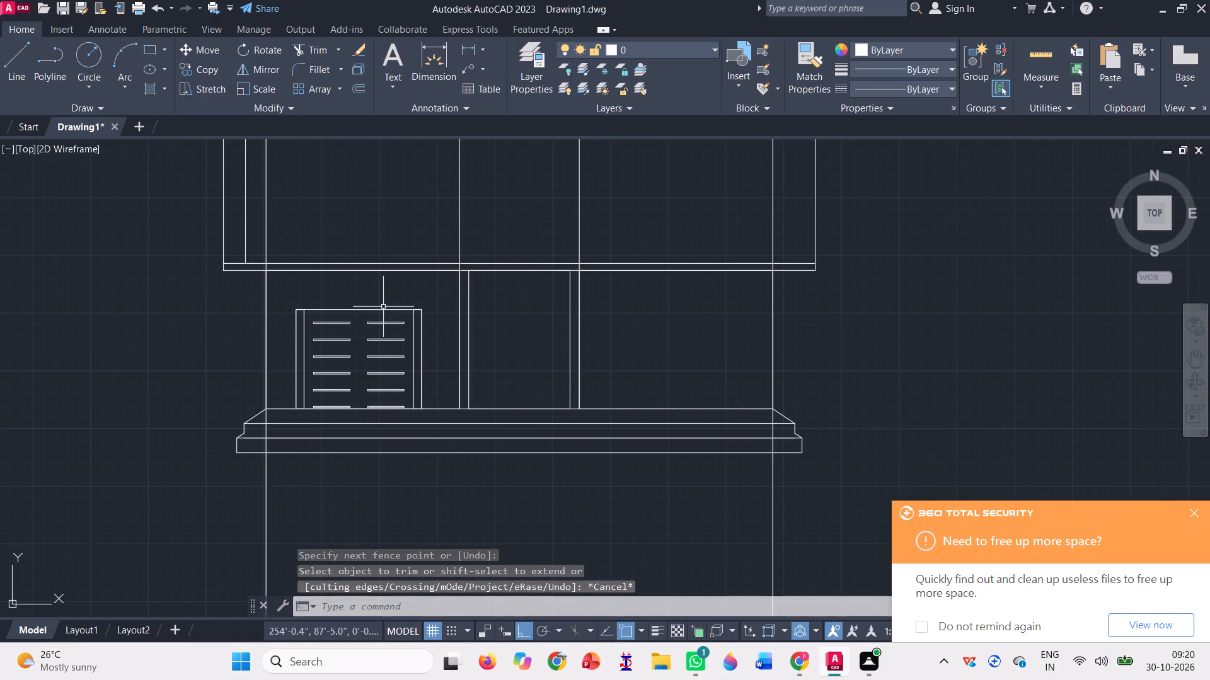
# Mirror the complete left gate, including its frame and all slats, about the building's vertical centreline, keeping the original.
pyautogui.scroll(2, 435, 366)
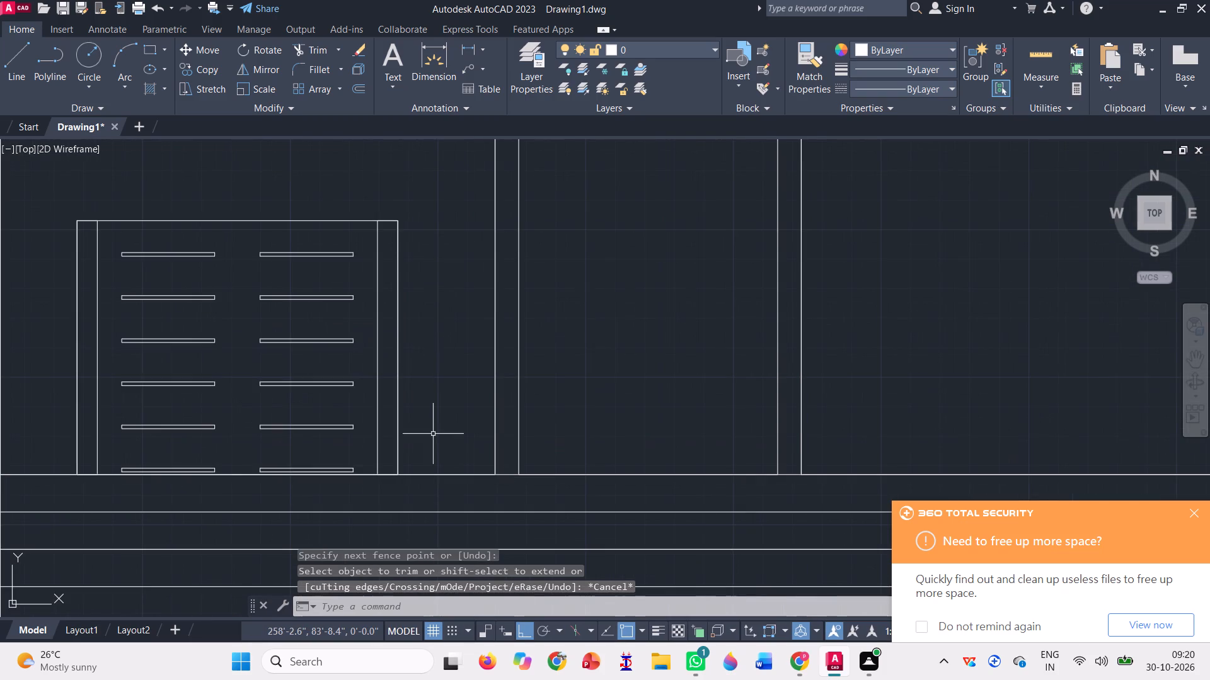
pyautogui.click(434, 436)
pyautogui.click(60, 201)
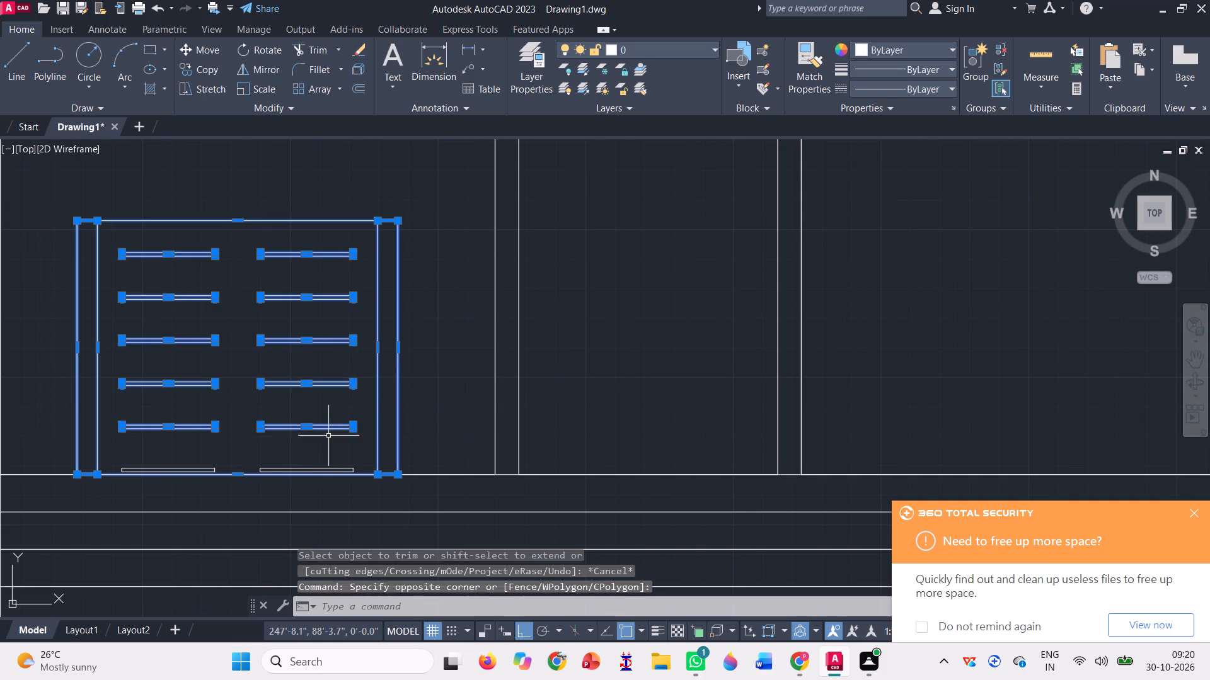
pyautogui.scroll(4, 280, 462)
pyautogui.click(263, 533)
pyautogui.scroll(-3, 240, 386)
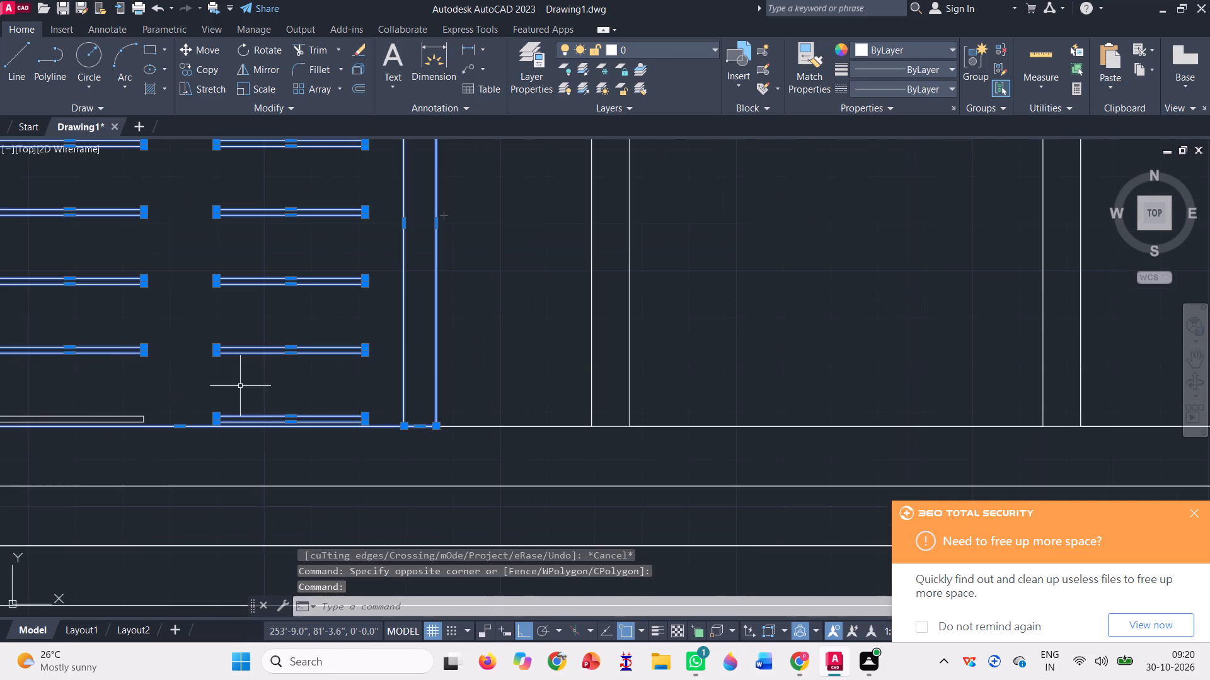
pyautogui.click(91, 420)
pyautogui.scroll(-3, 335, 395)
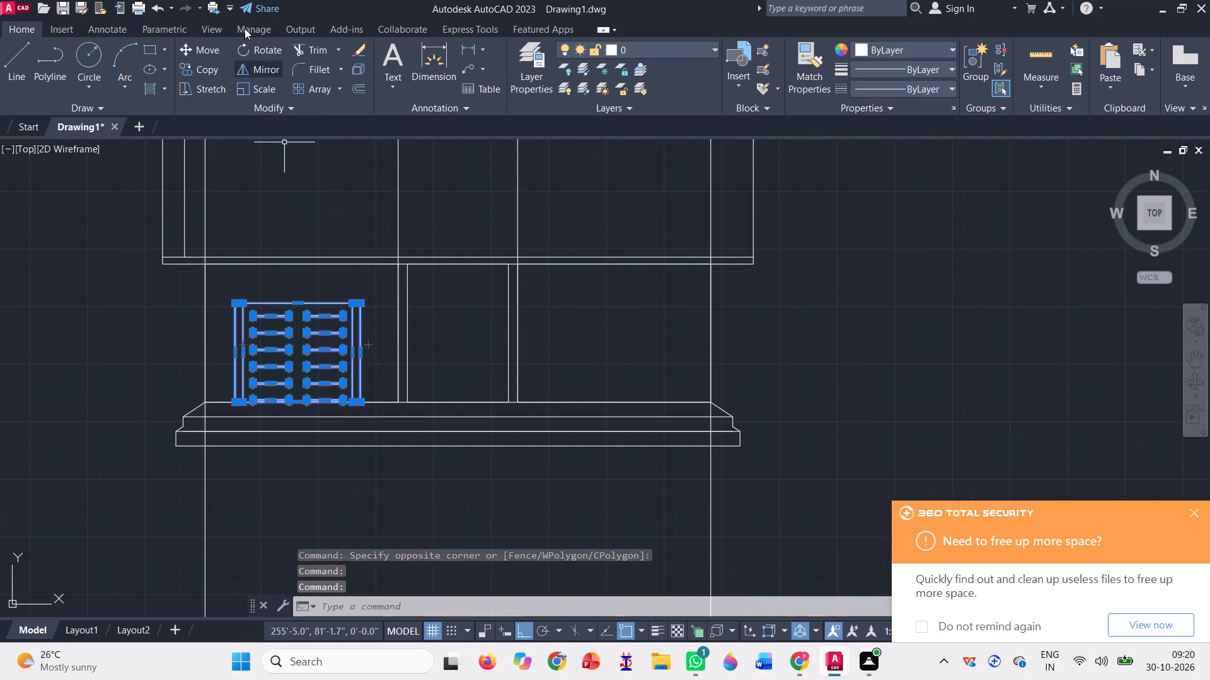
pyautogui.click(262, 68)
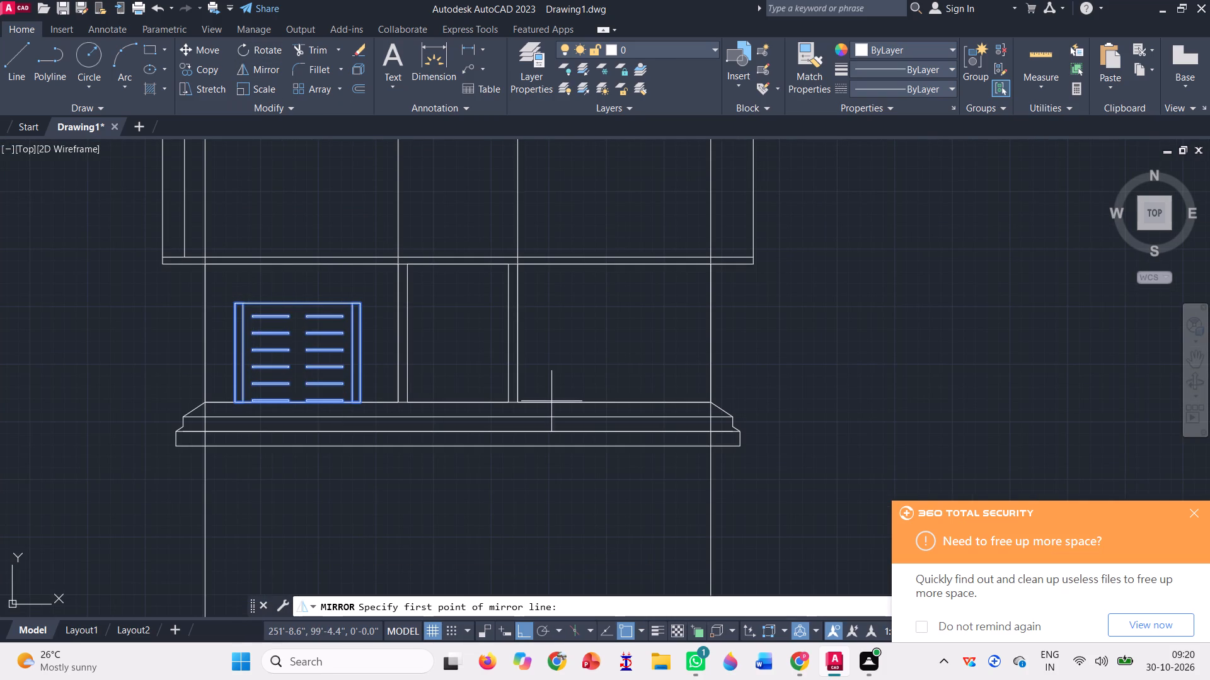
pyautogui.click(458, 399)
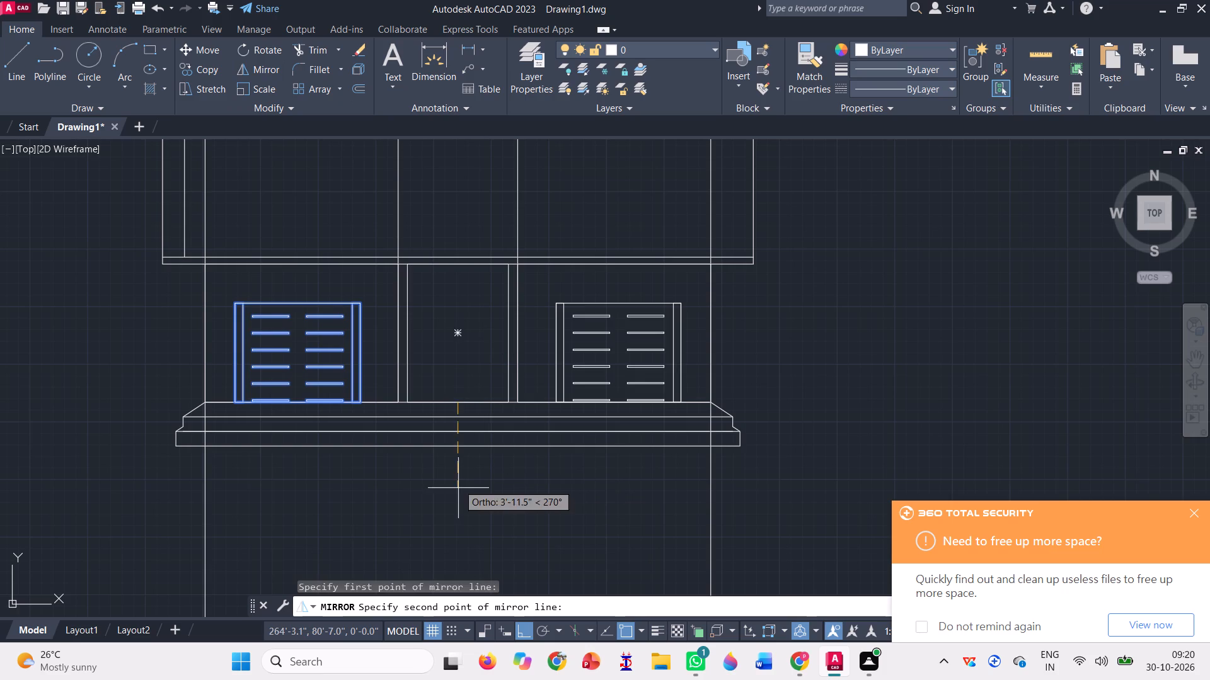
pyautogui.click(458, 495)
pyautogui.doubleClick(458, 495)
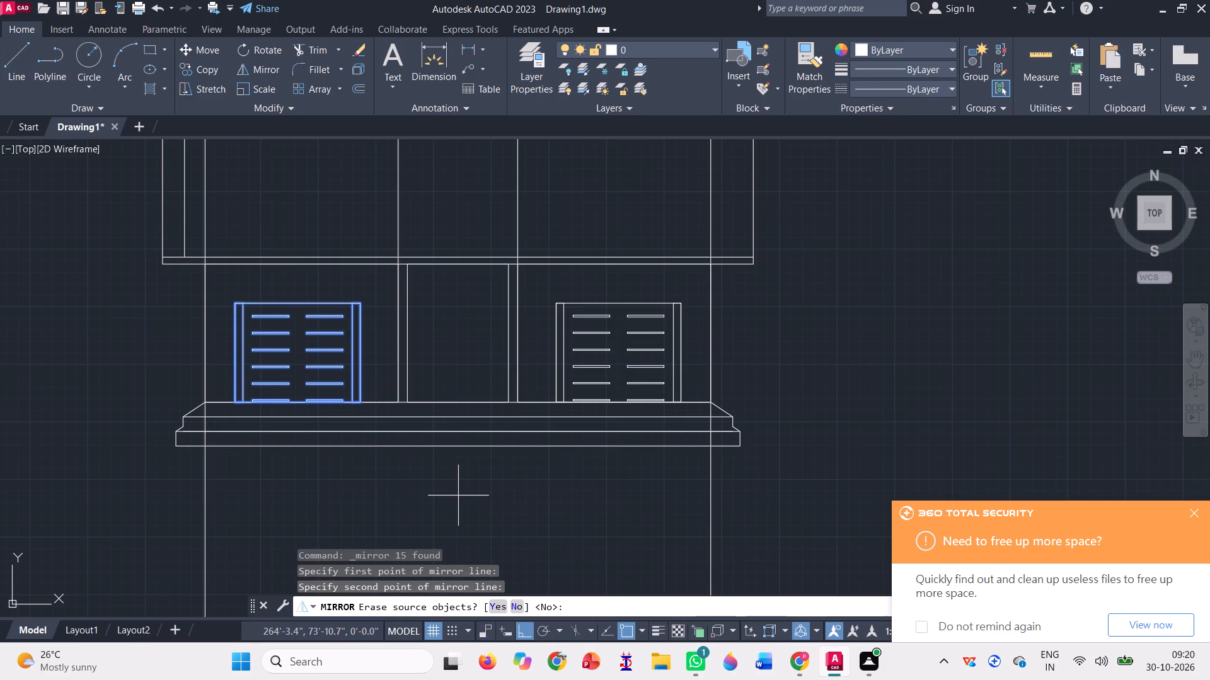
pyautogui.press('space')
# Draw a thin horizontal rectangle across the top of the central entrance opening, between the inner faces of its two posts.
pyautogui.scroll(-1, 458, 502)
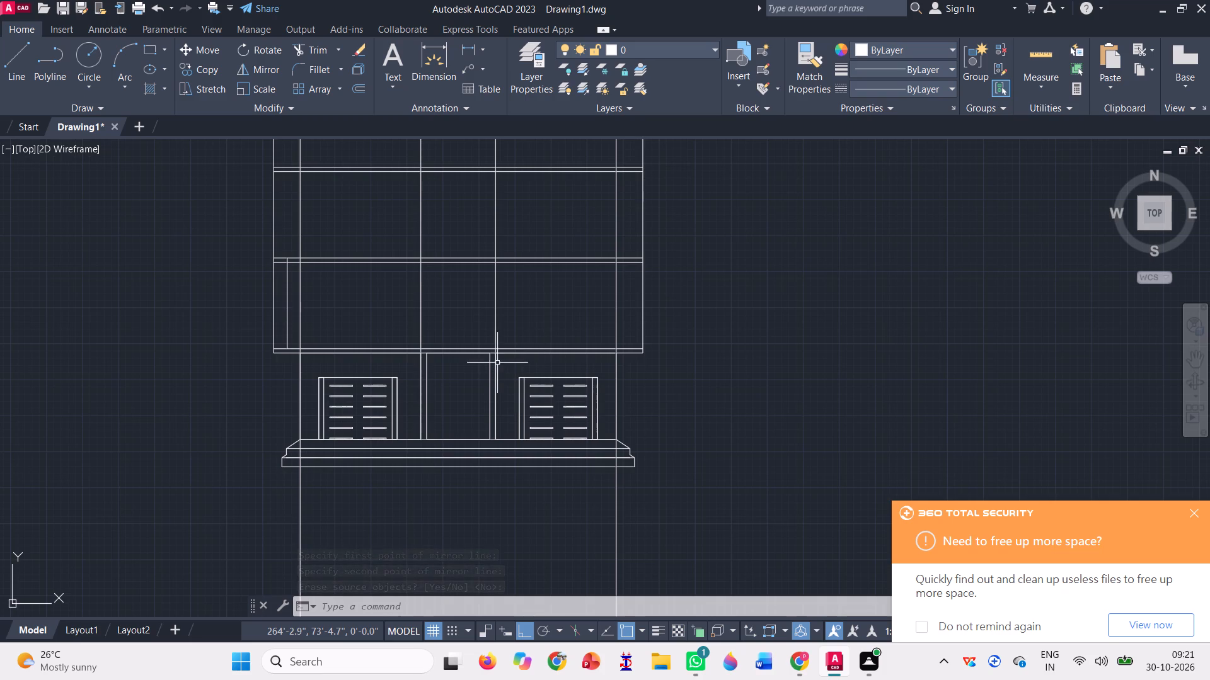
pyautogui.scroll(2, 495, 361)
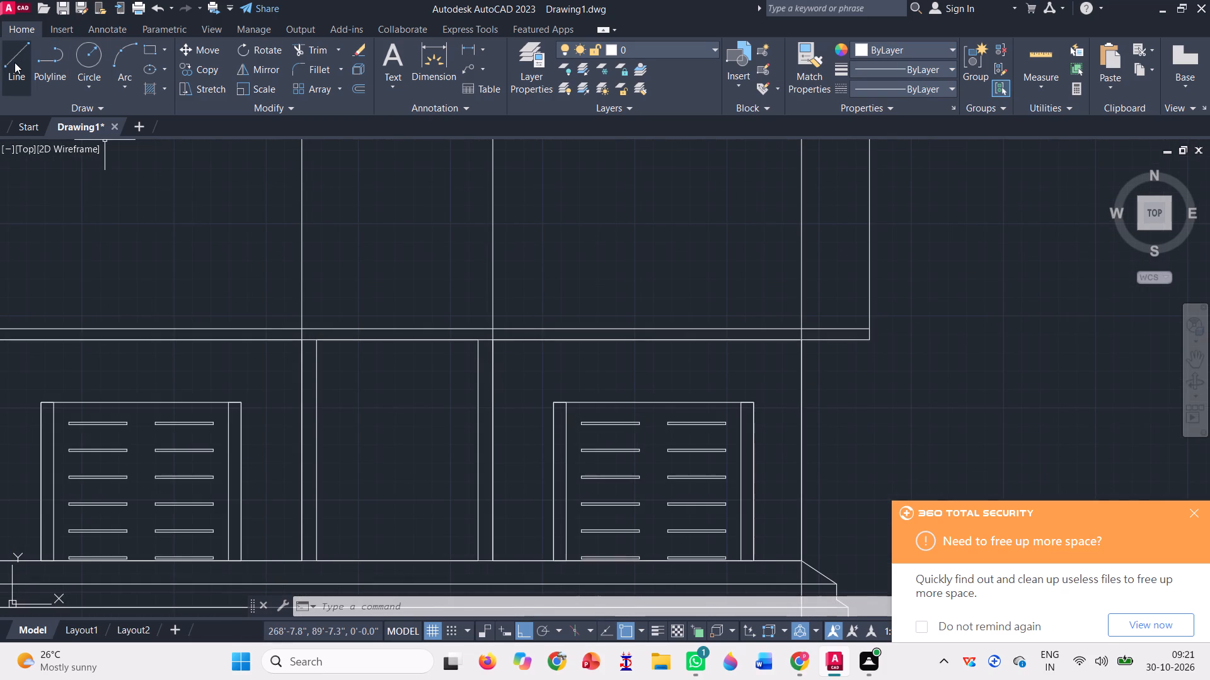
pyautogui.click(147, 47)
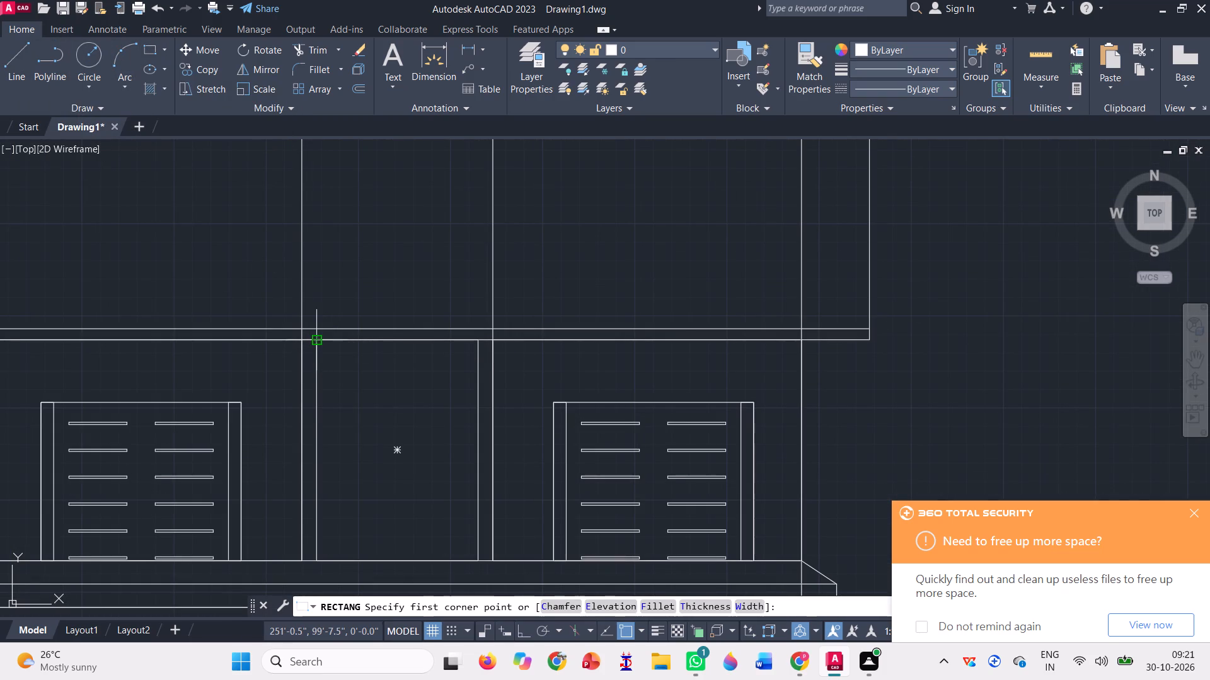
pyautogui.click(316, 339)
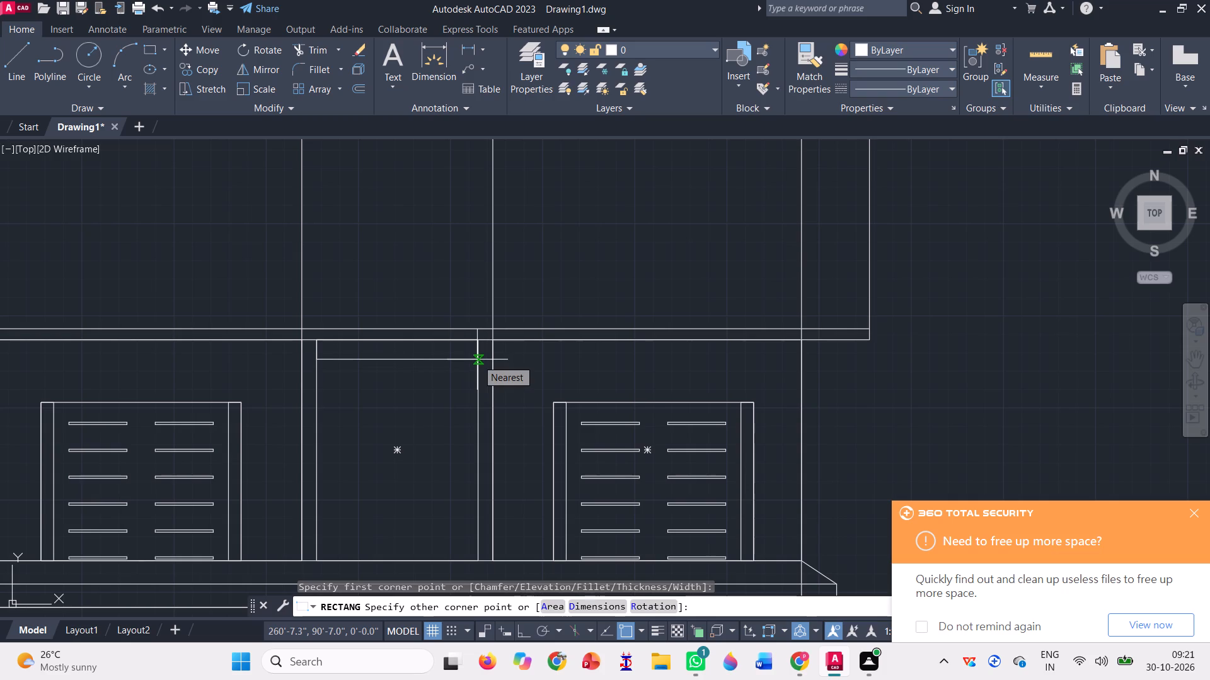
pyautogui.click(478, 355)
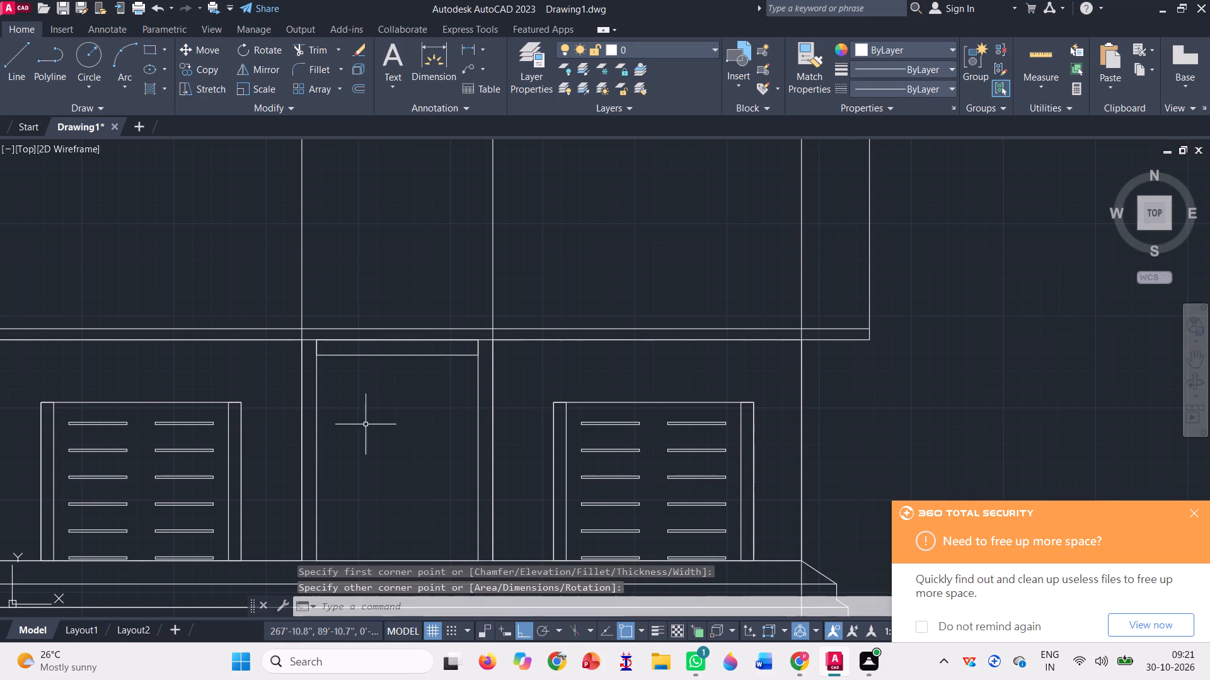
# Trim the first-floor slab's upper line between the two central verticals above the entrance.
pyautogui.scroll(-2, 331, 428)
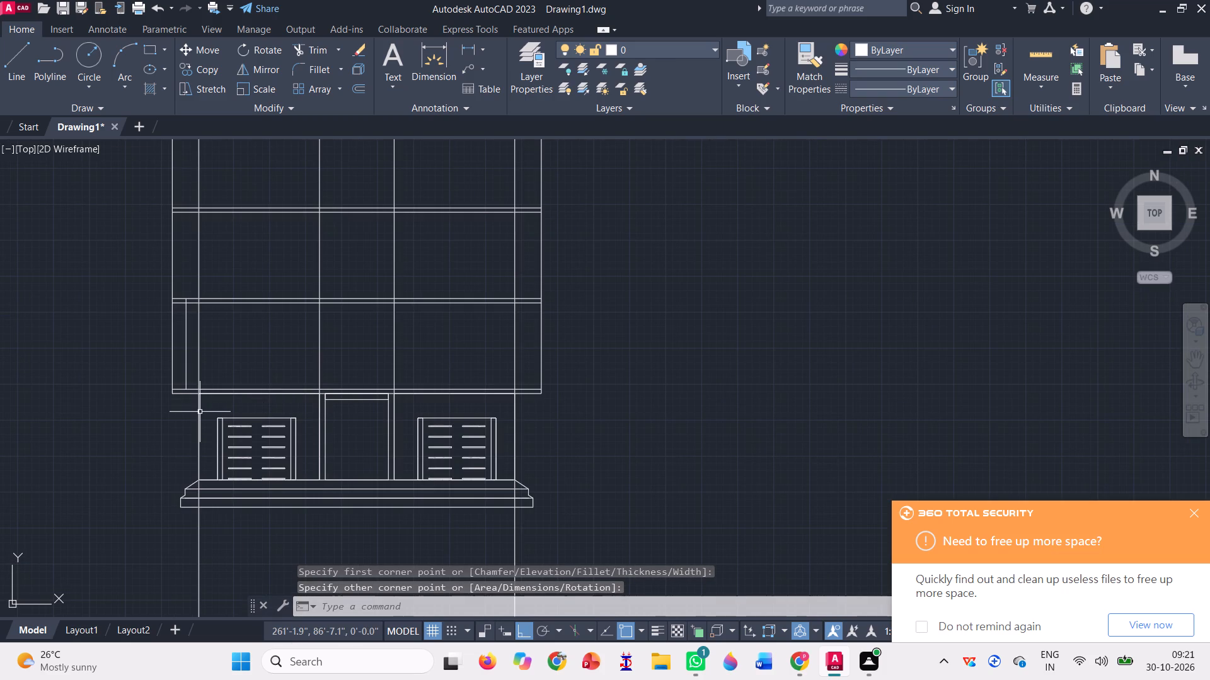
pyautogui.scroll(2, 362, 392)
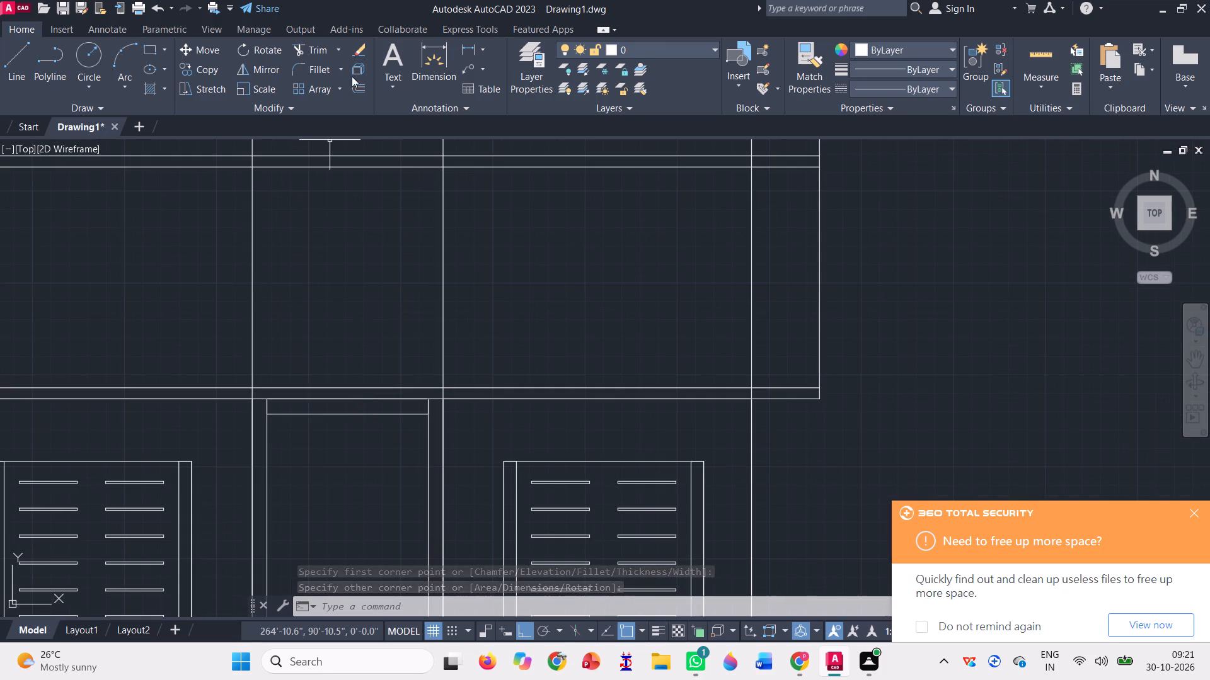
pyautogui.click(294, 49)
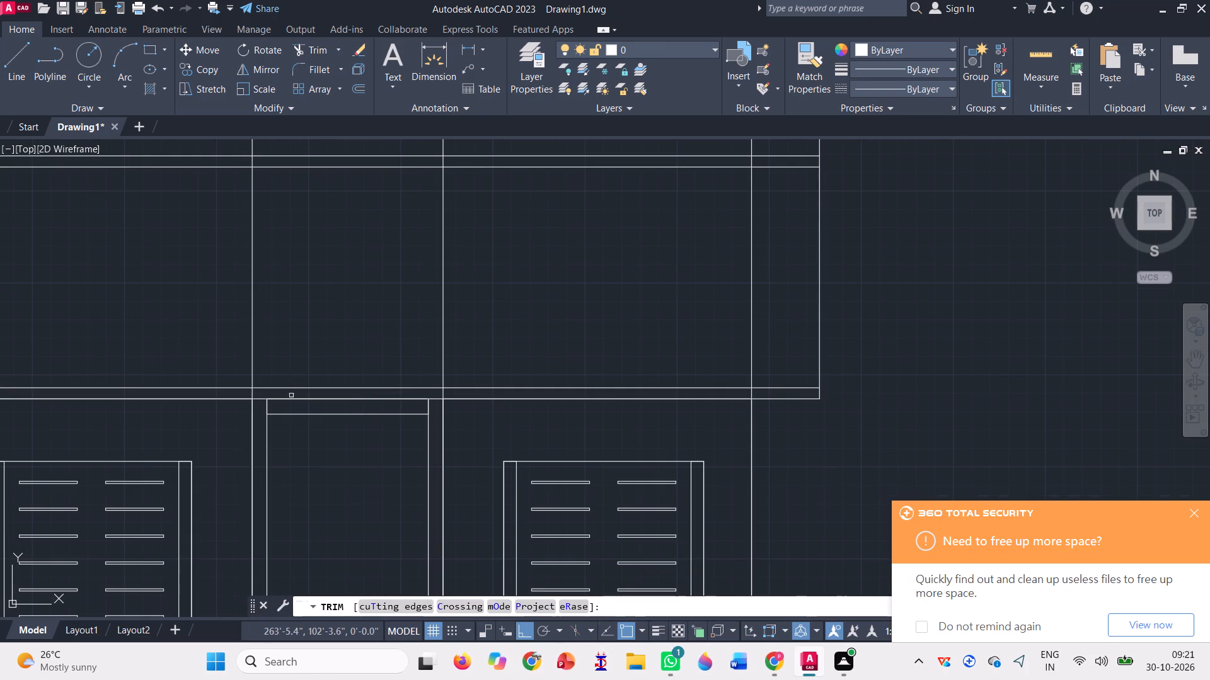
pyautogui.click(297, 390)
pyautogui.click(301, 368)
pyautogui.scroll(-2, 345, 448)
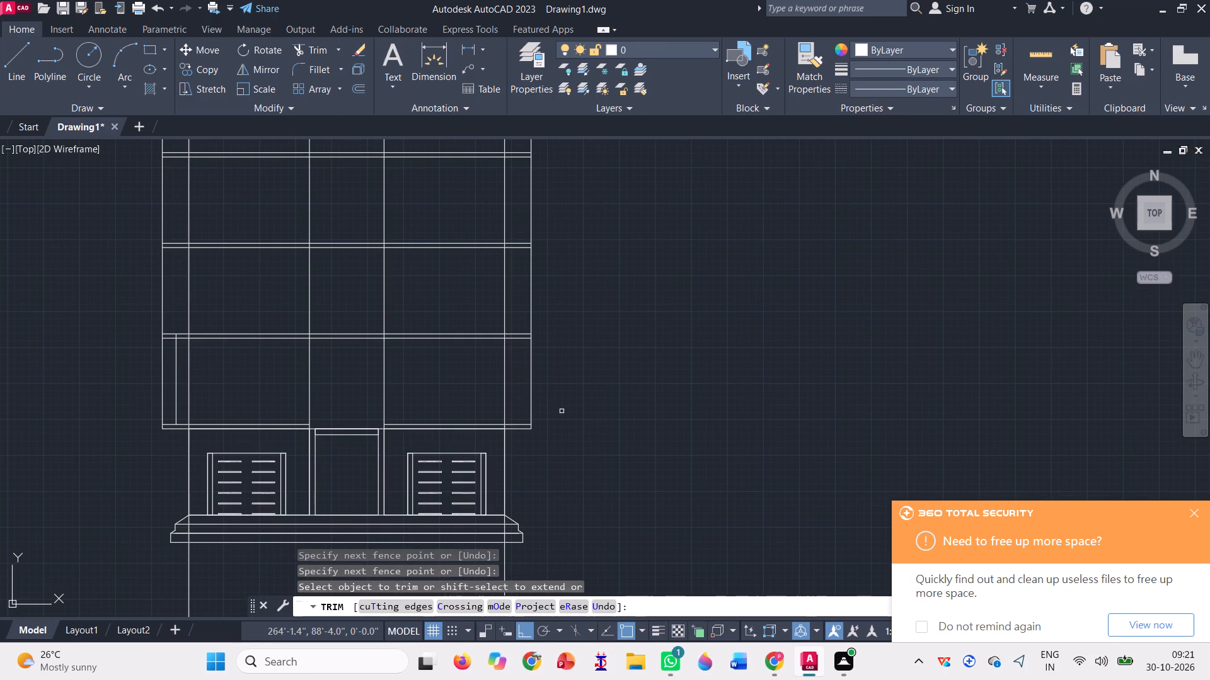
pyautogui.press('Escape')
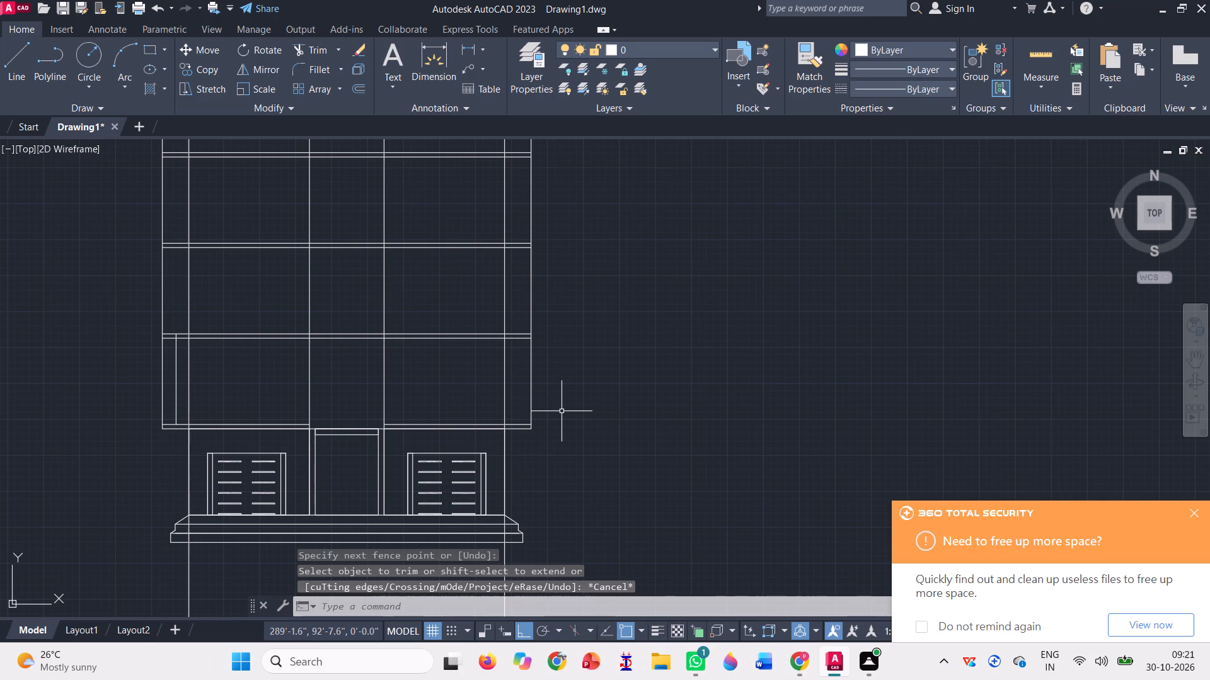
# Trim the outermost left vertical of the facade between the two slabs bounding the first floor.
pyautogui.click(309, 46)
pyautogui.click(161, 385)
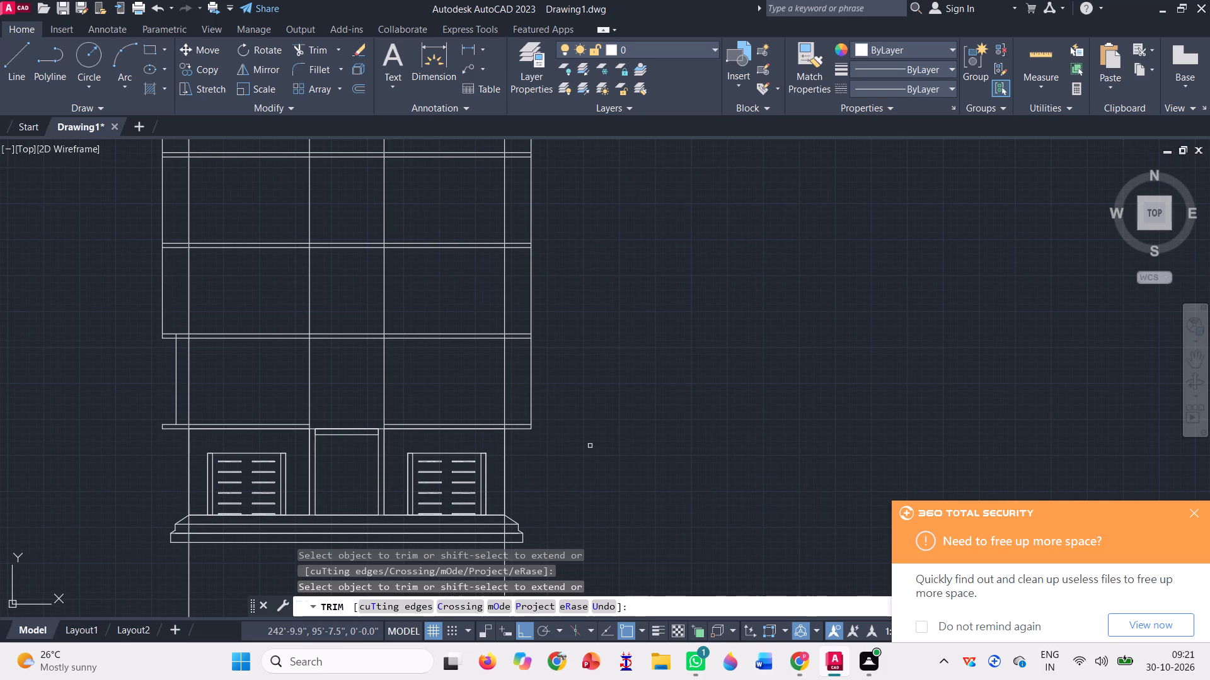
pyautogui.press('Escape')
# Mirror the first floor's recessed left wall line about the building's vertical centreline, keeping the original.
pyautogui.scroll(2, 197, 409)
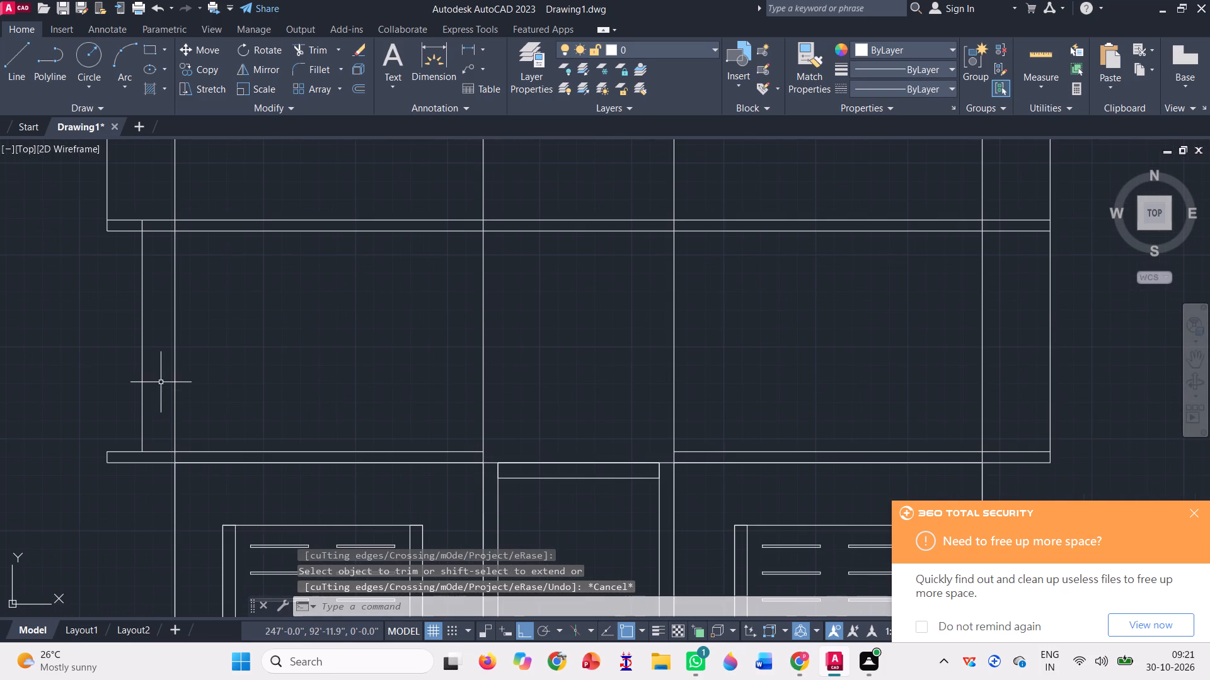
pyautogui.click(161, 382)
pyautogui.click(79, 317)
pyautogui.scroll(-2, 175, 357)
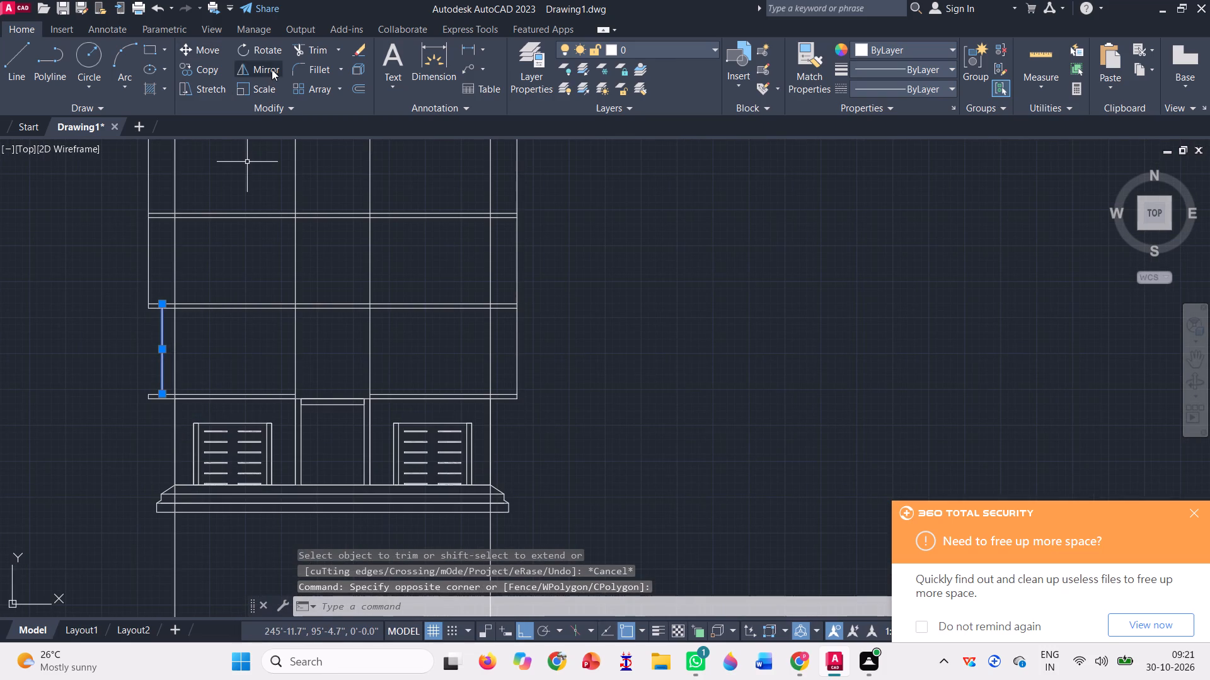
pyautogui.click(272, 69)
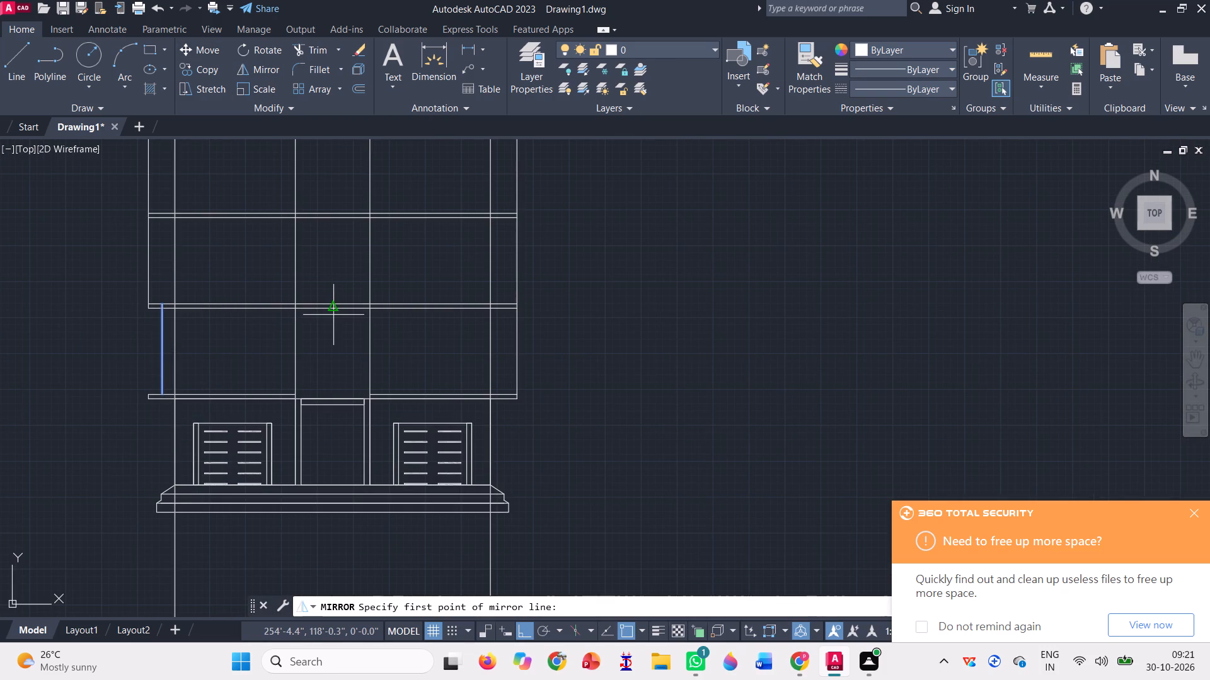
pyautogui.click(333, 307)
pyautogui.click(328, 360)
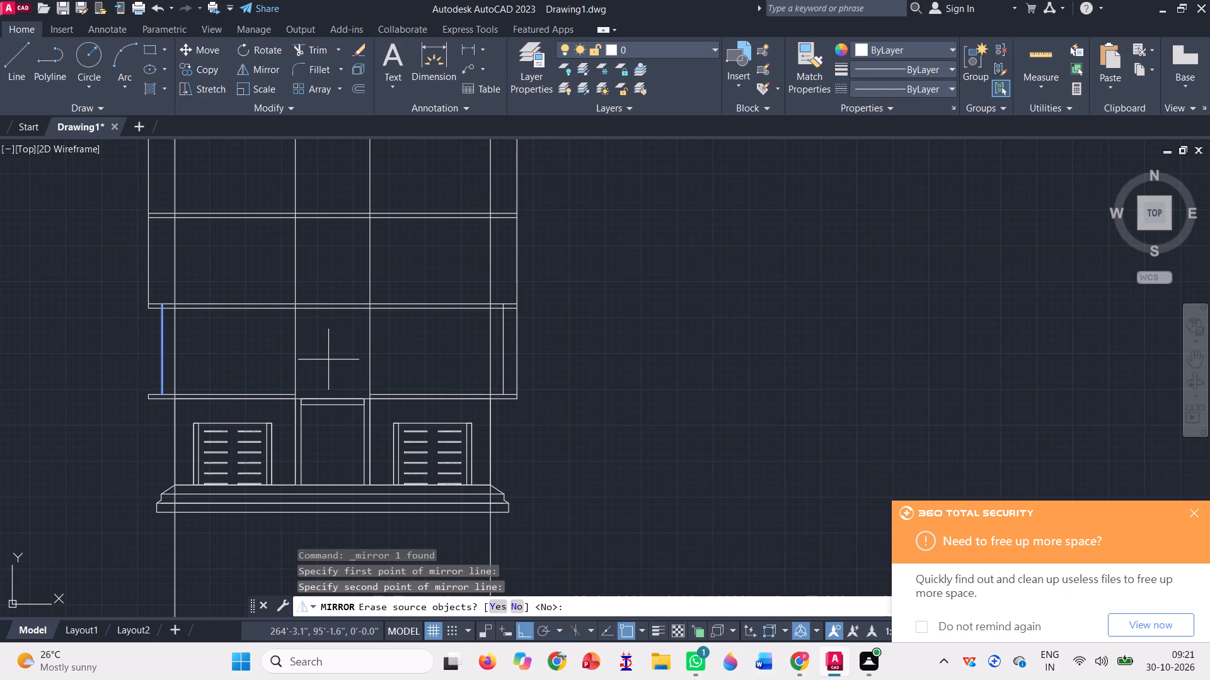
pyautogui.press('space')
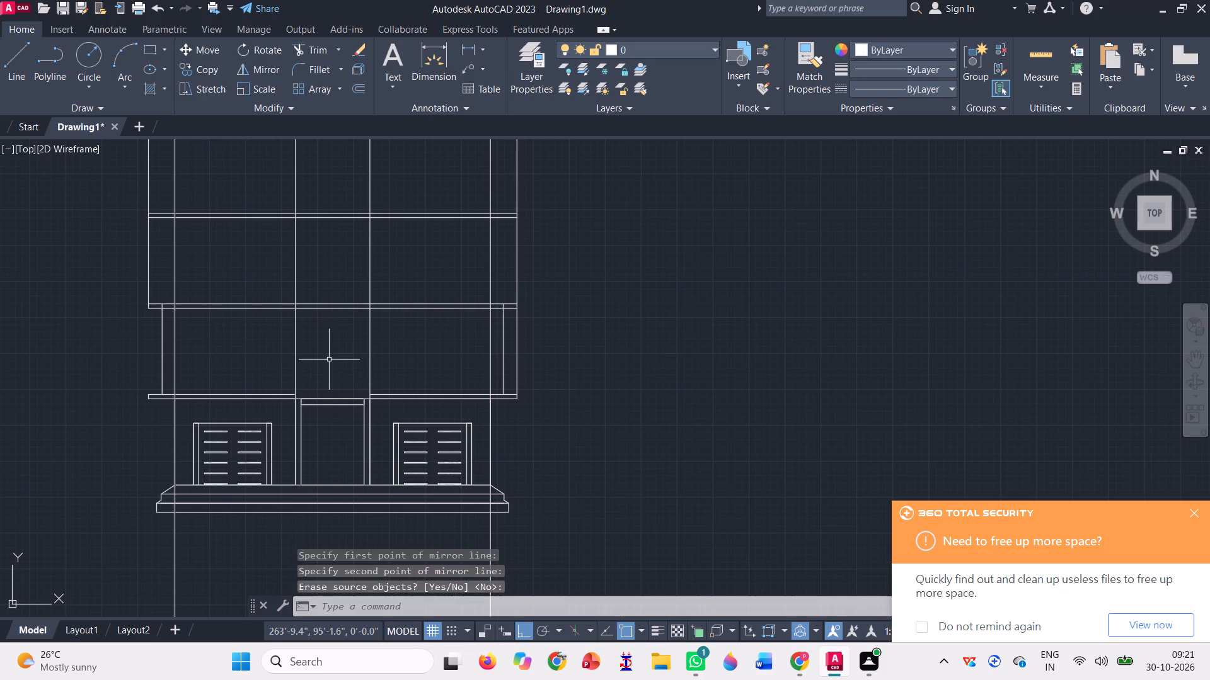
# Extend the first floor's left and right recessed wall lines down to the lower line of the slab below.
pyautogui.click(337, 50)
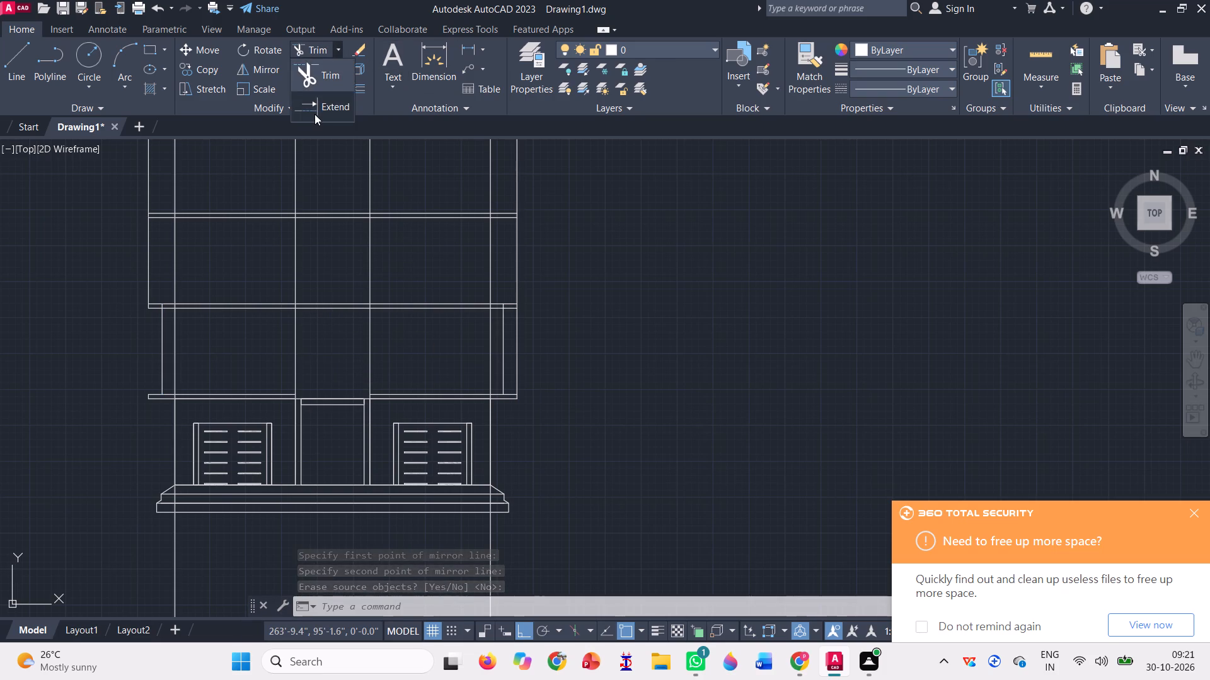
pyautogui.click(314, 114)
pyautogui.scroll(3, 168, 408)
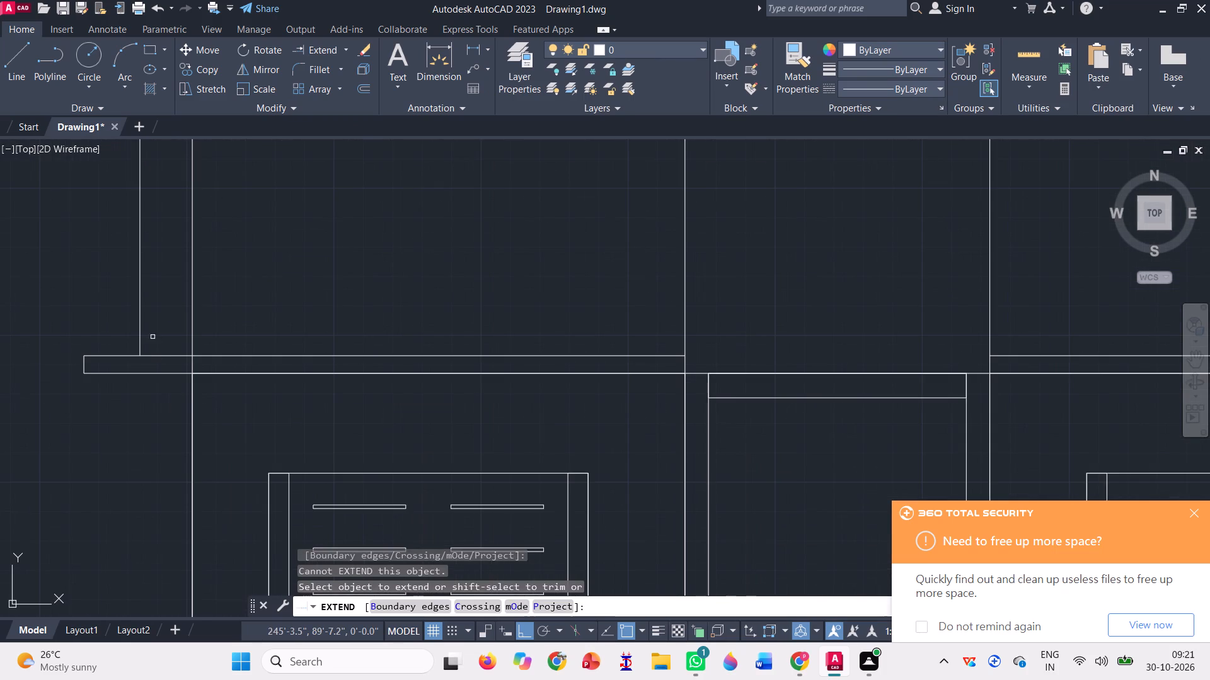
pyautogui.click(137, 331)
pyautogui.click(147, 335)
pyautogui.scroll(-2, 153, 355)
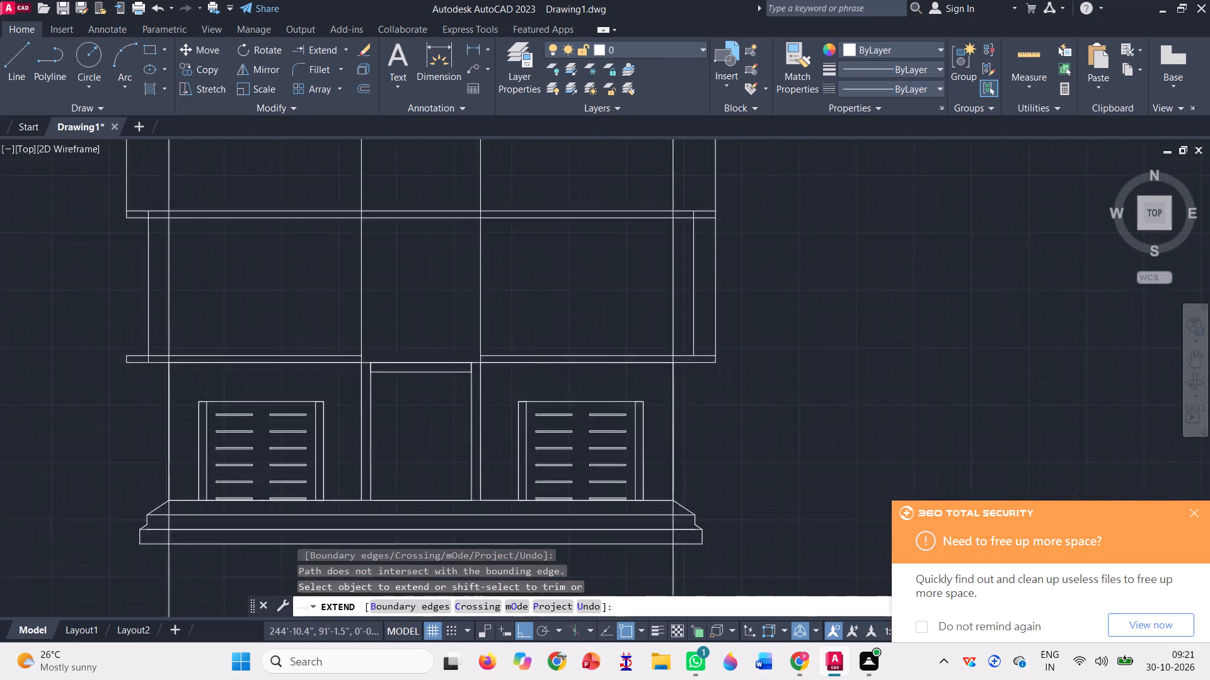
pyautogui.scroll(-2, 153, 355)
pyautogui.scroll(3, 349, 347)
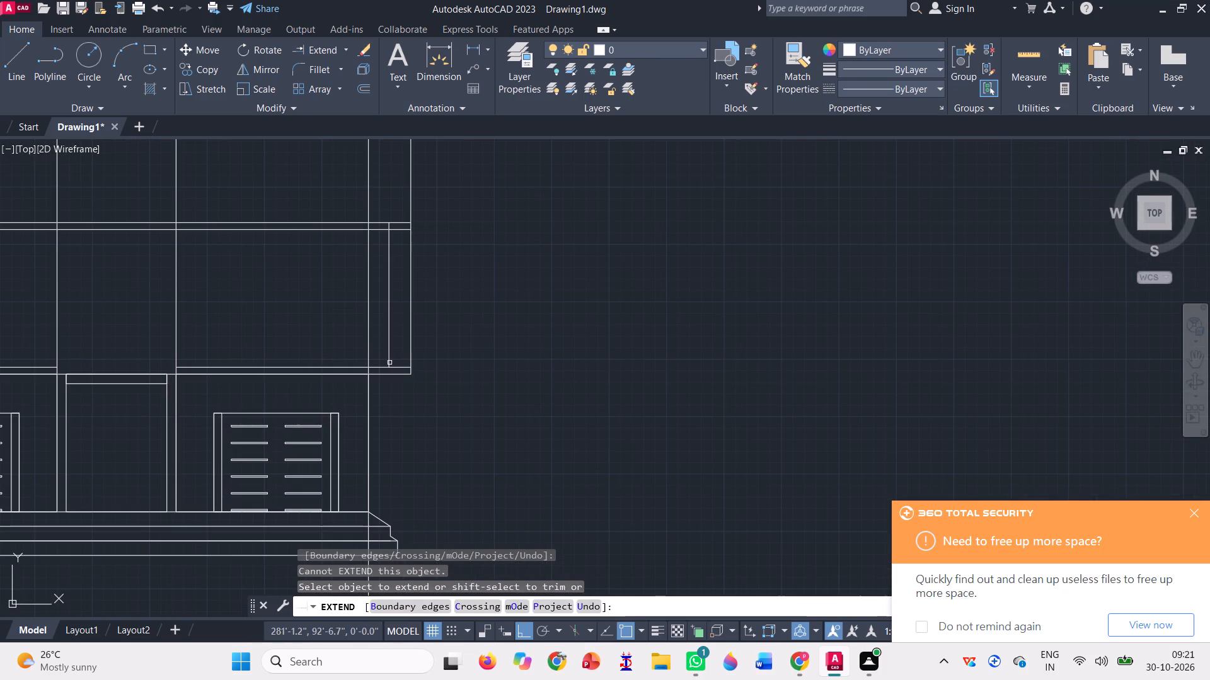
pyautogui.click(388, 362)
pyautogui.scroll(-1, 452, 373)
pyautogui.press('Escape')
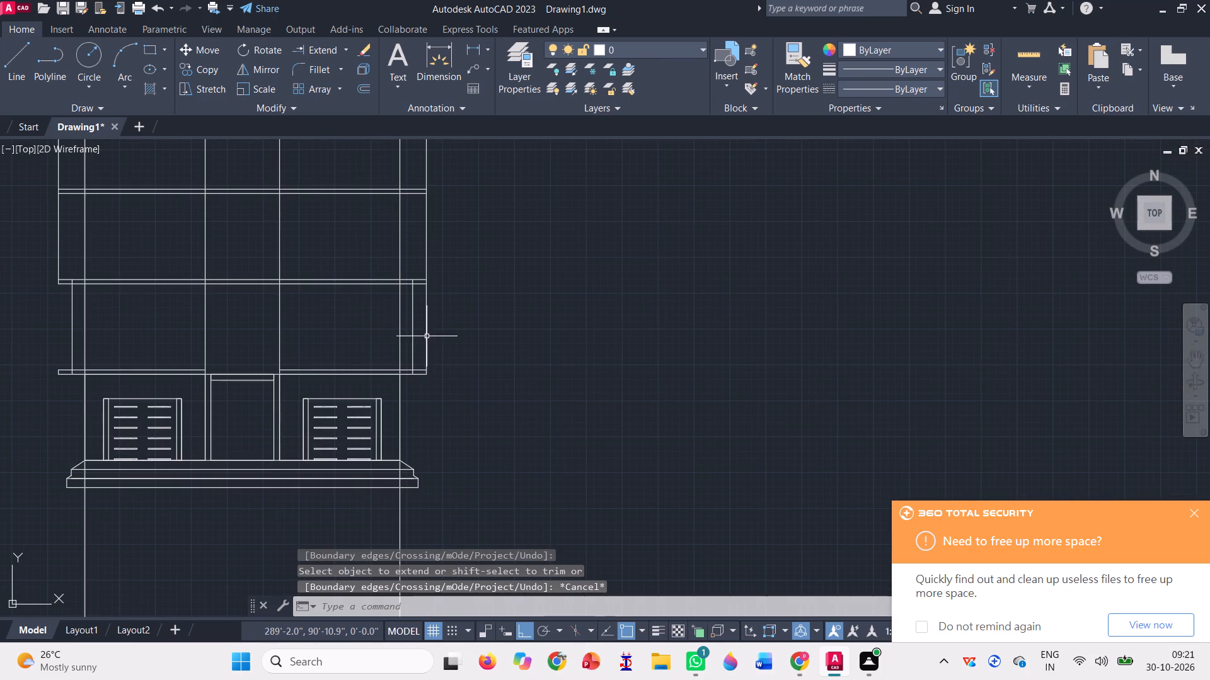
# Trim the outermost right vertical of the facade between the two slabs bounding the first floor.
pyautogui.click(352, 49)
pyautogui.click(346, 49)
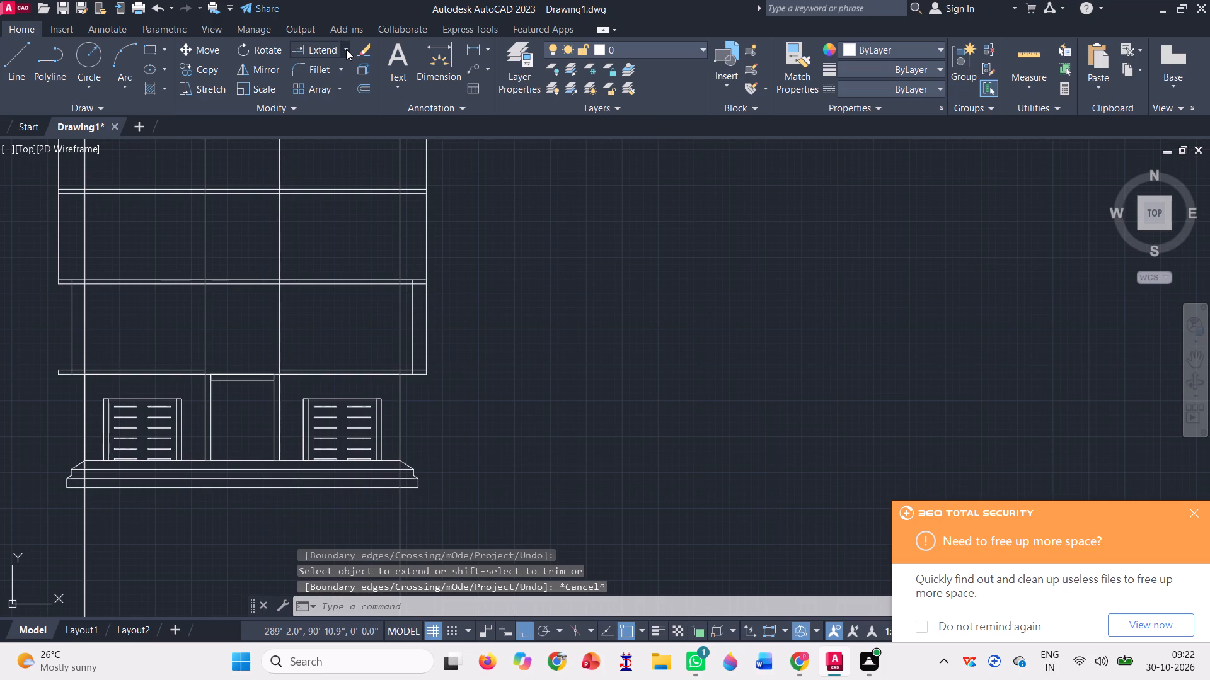
pyautogui.click(333, 76)
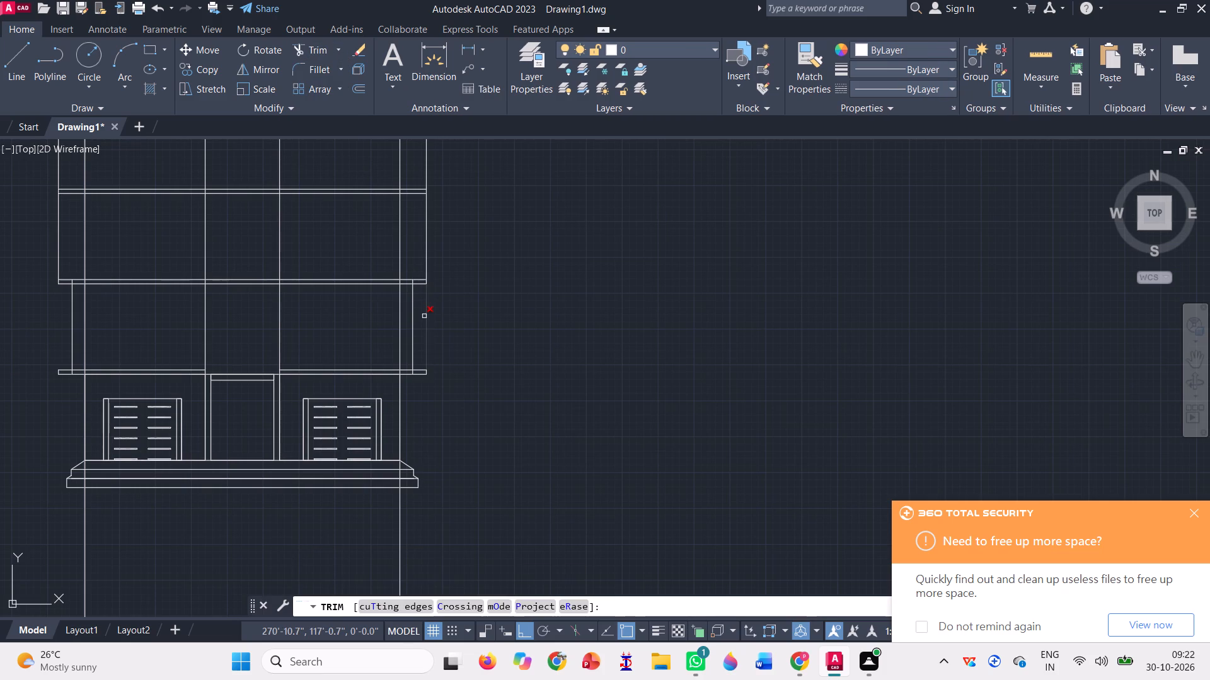
pyautogui.click(424, 316)
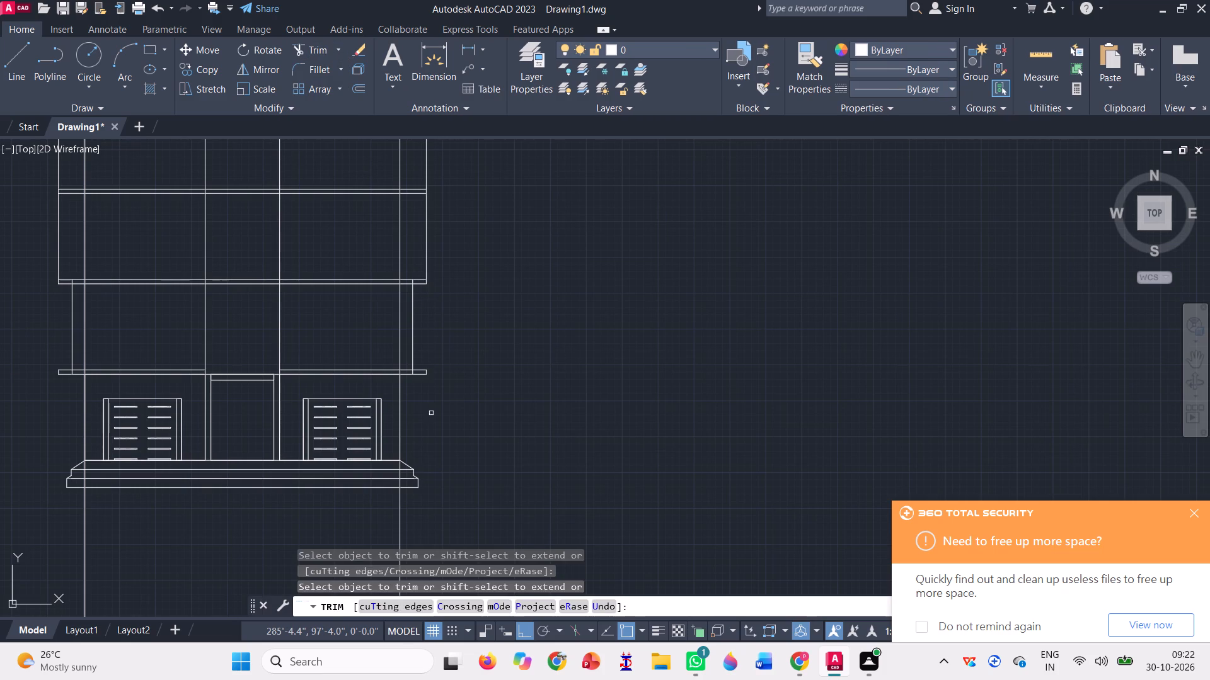
pyautogui.scroll(-1, 577, 402)
pyautogui.scroll(1, 303, 392)
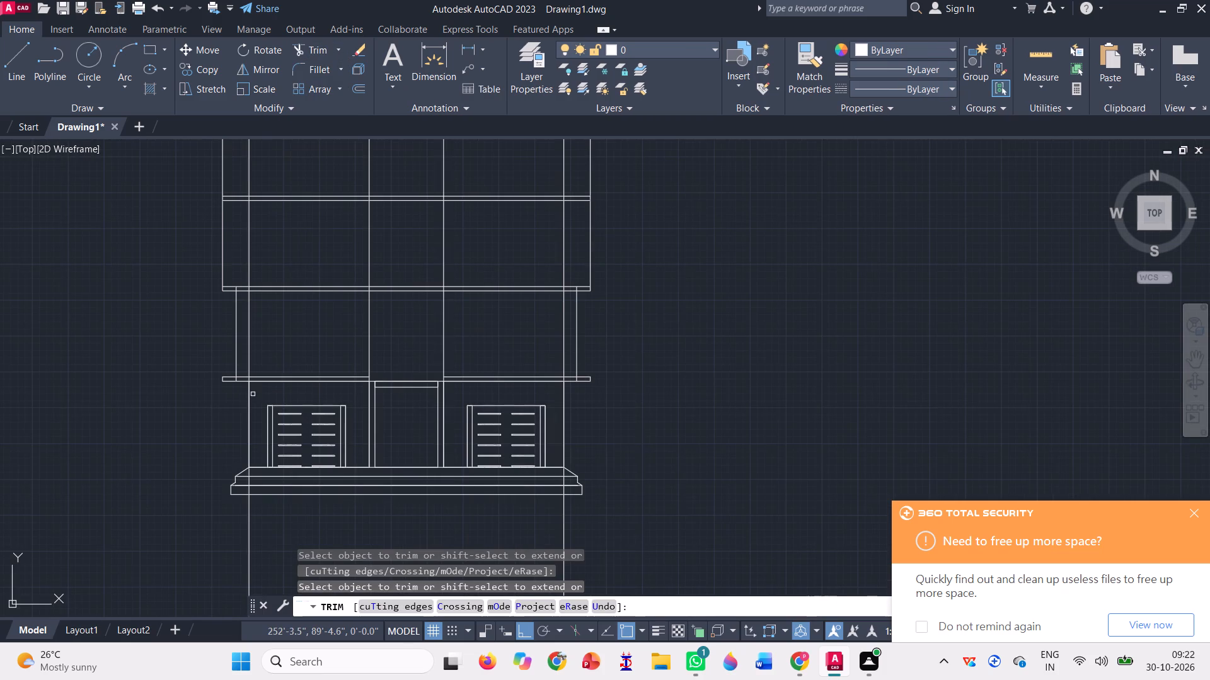
pyautogui.press('Escape')
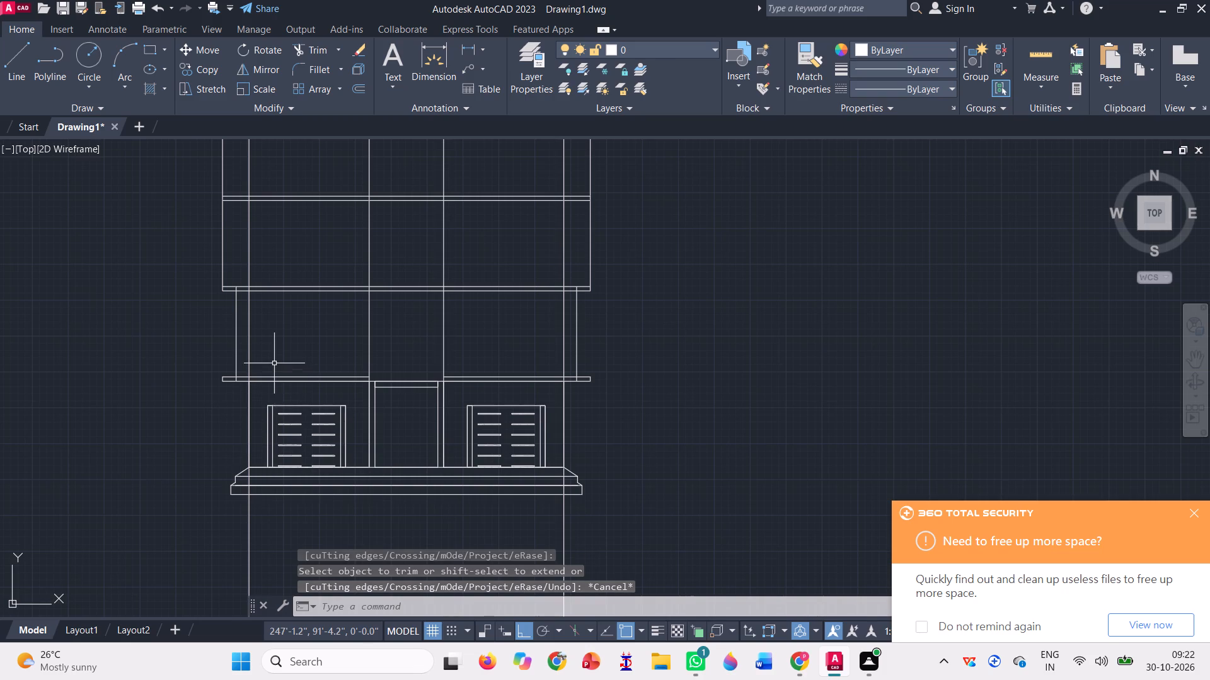
# Draw a line along the left inner vertical of the first floor, from the underside of the slab above to the top of the slab below.
pyautogui.scroll(1, 274, 363)
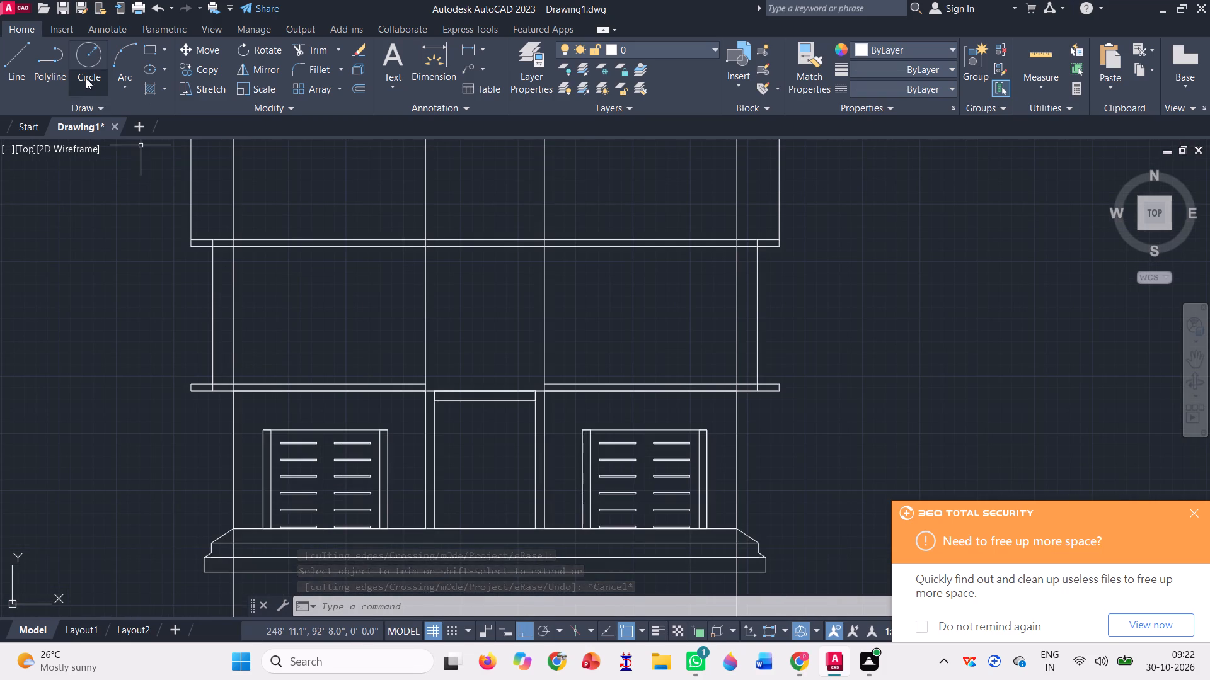
pyautogui.click(20, 55)
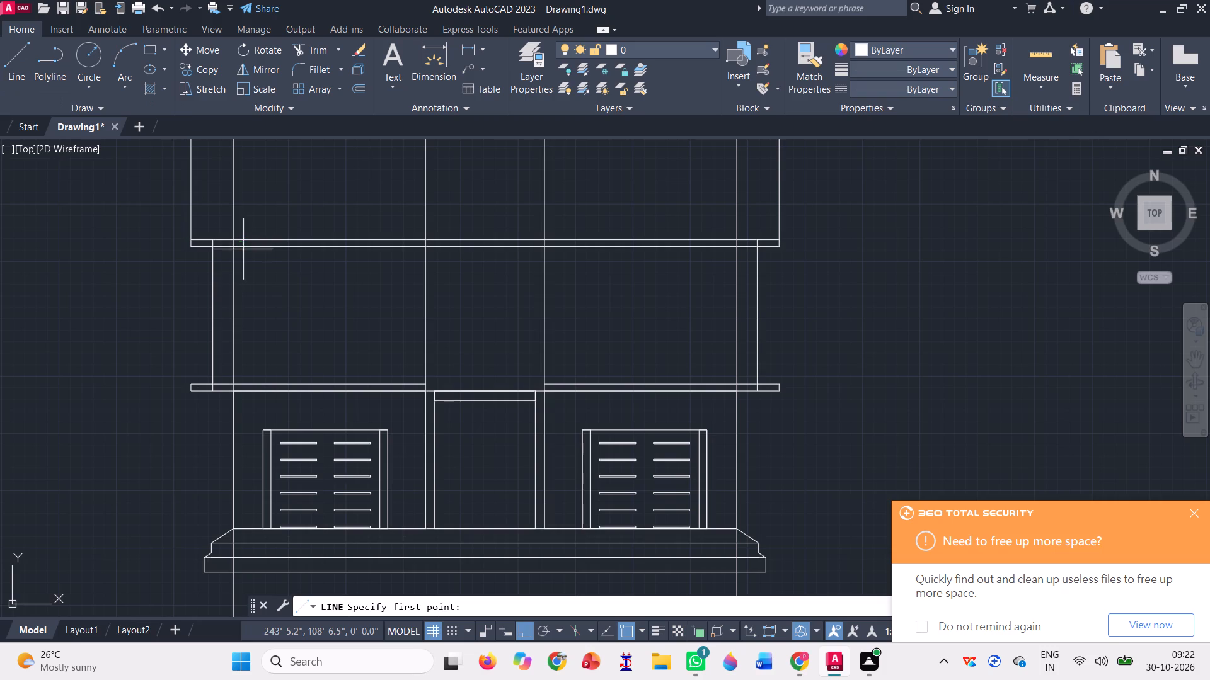
pyautogui.click(233, 249)
pyautogui.click(234, 383)
pyautogui.scroll(-2, 174, 365)
pyautogui.press('space')
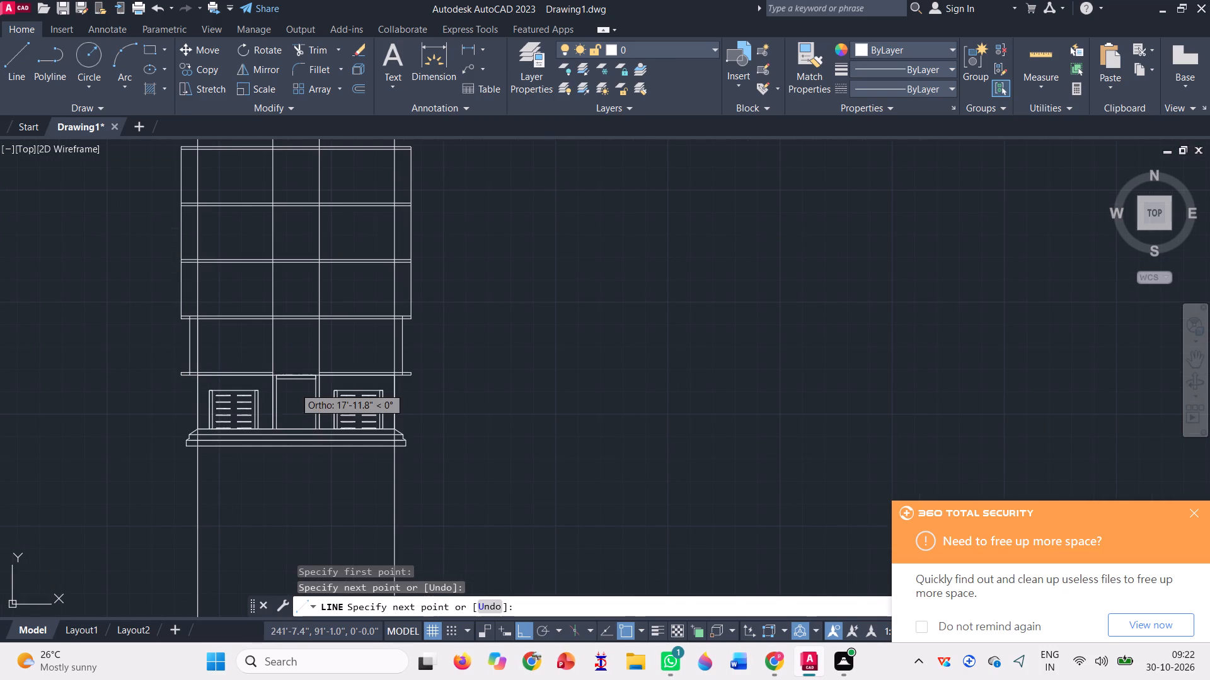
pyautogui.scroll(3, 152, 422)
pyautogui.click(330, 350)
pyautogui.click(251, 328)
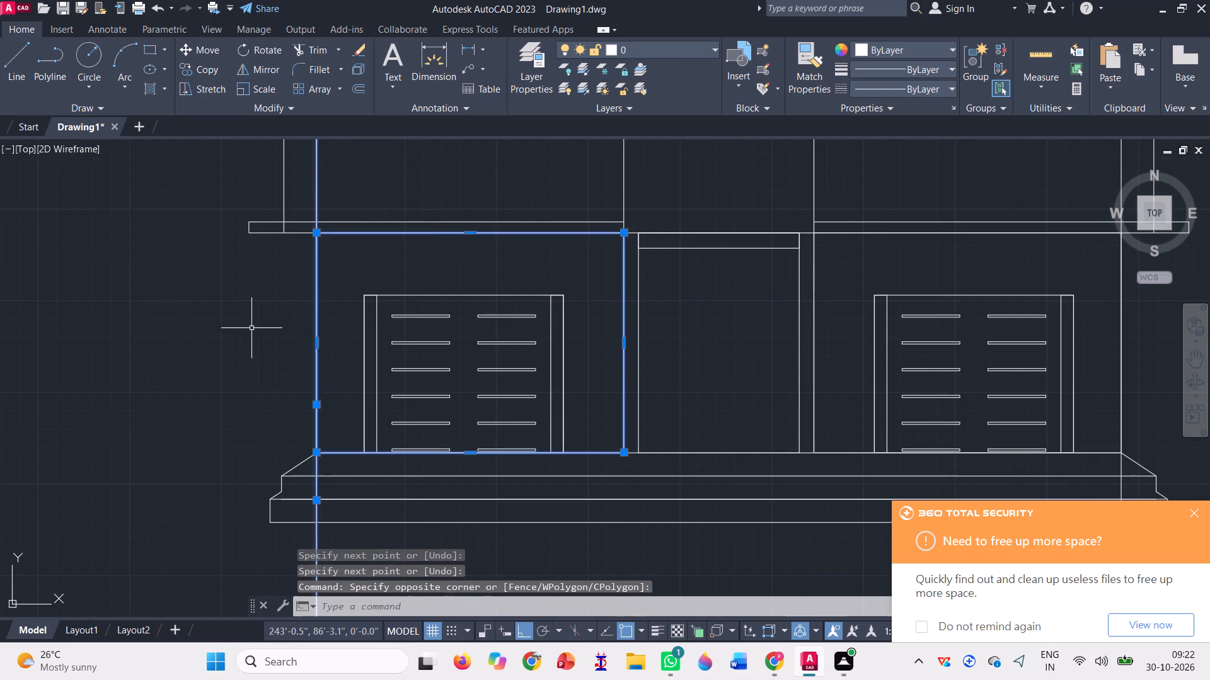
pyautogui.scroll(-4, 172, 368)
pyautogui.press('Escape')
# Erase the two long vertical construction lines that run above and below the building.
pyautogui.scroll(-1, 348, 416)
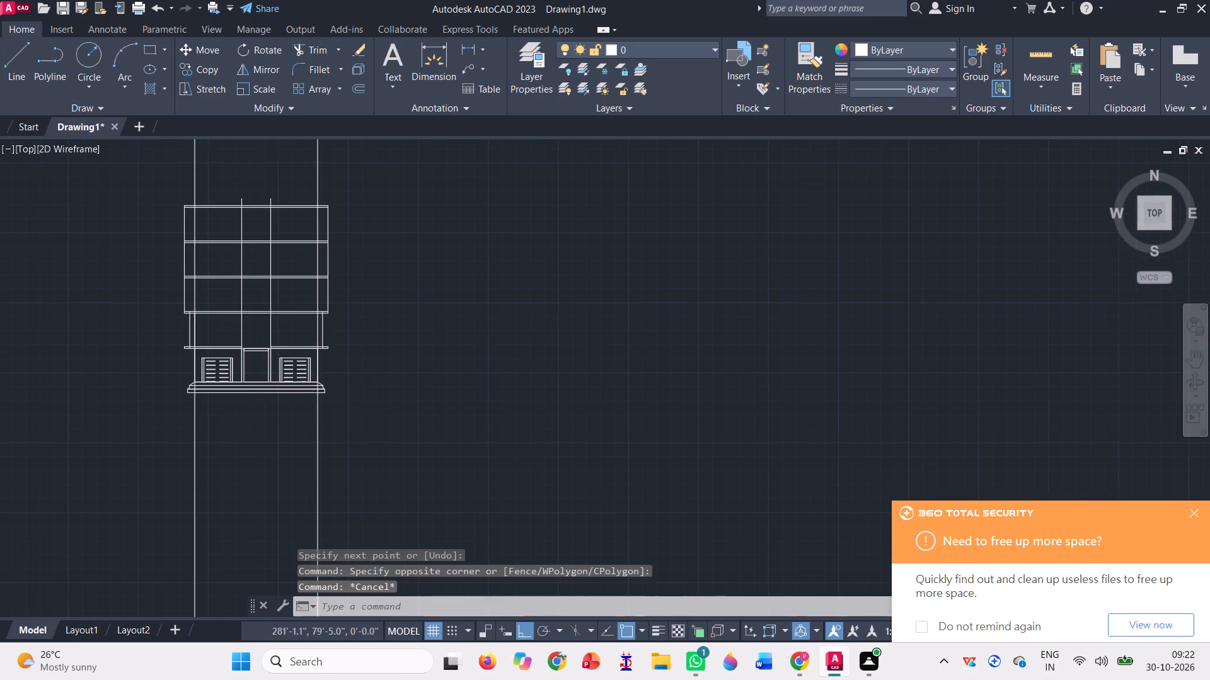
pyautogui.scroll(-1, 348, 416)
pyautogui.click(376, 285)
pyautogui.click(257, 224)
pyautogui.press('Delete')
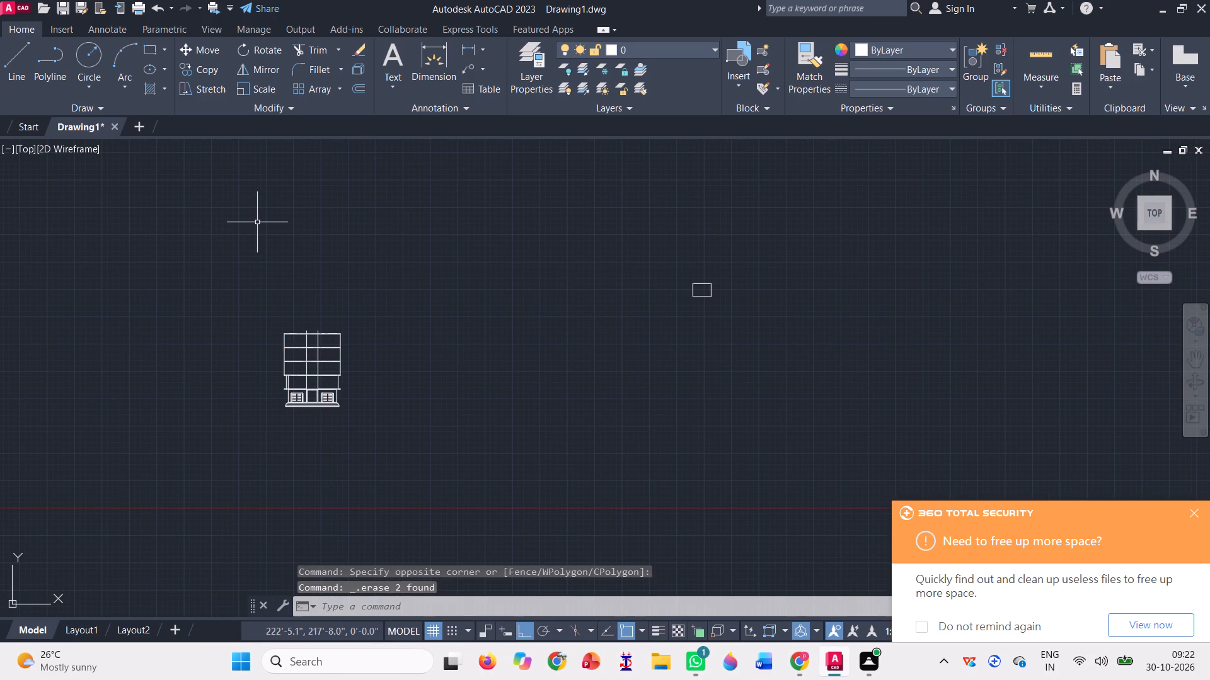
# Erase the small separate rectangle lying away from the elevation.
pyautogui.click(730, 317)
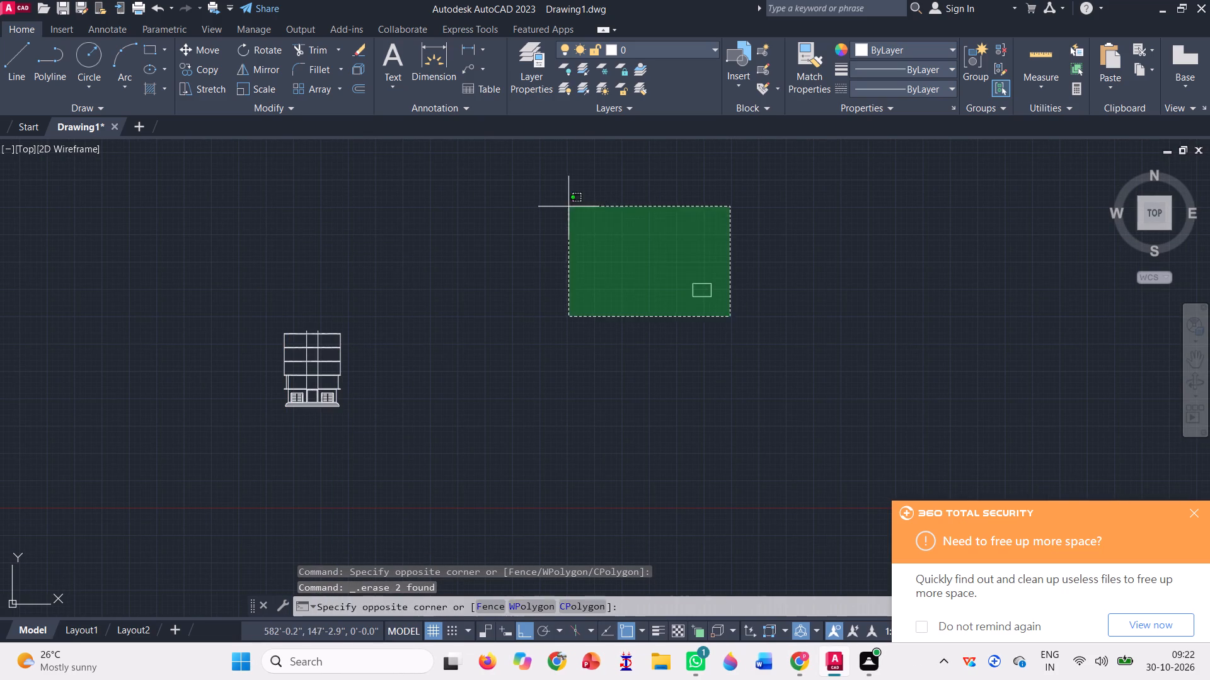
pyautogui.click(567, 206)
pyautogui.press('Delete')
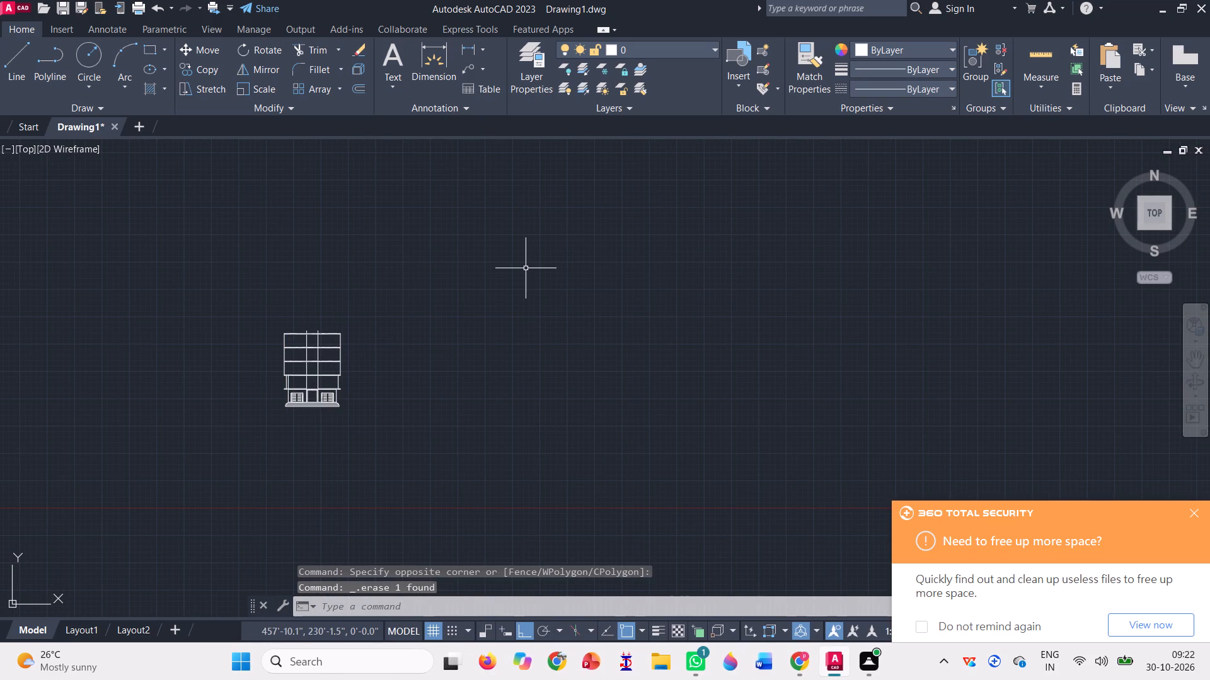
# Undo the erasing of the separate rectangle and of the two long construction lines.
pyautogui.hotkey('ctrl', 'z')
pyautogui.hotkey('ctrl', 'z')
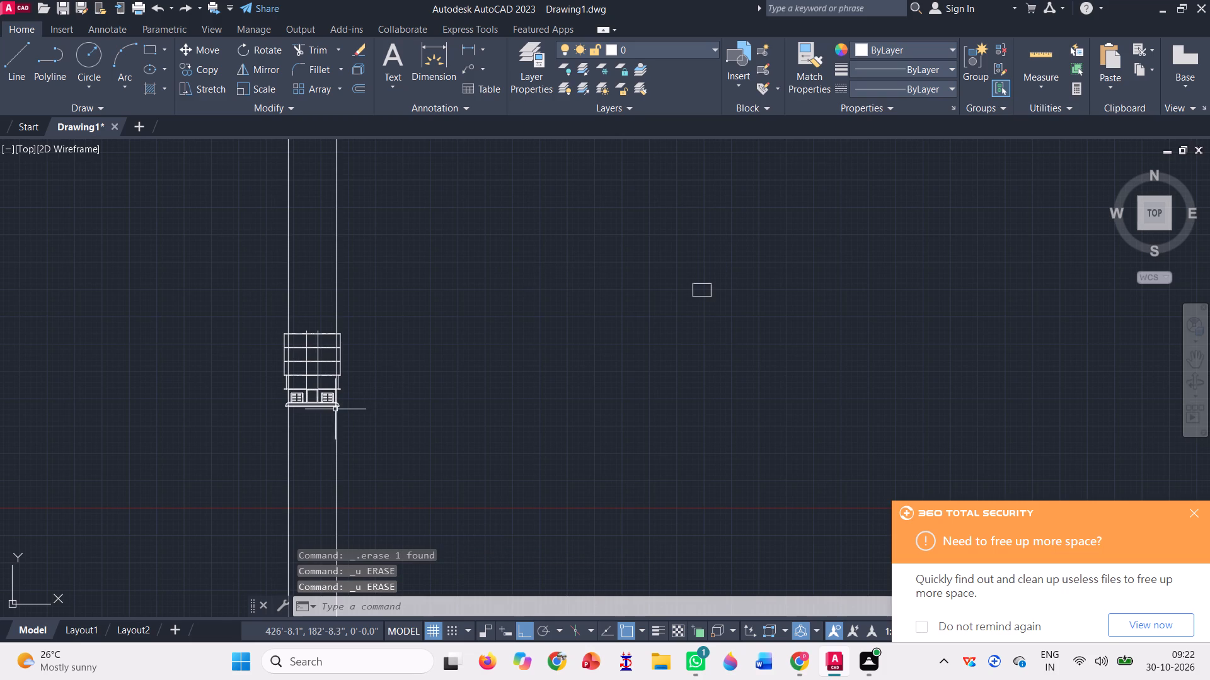
# Mirror the first floor's left inner vertical line about the building's vertical centreline, keeping the original.
pyautogui.scroll(3, 320, 412)
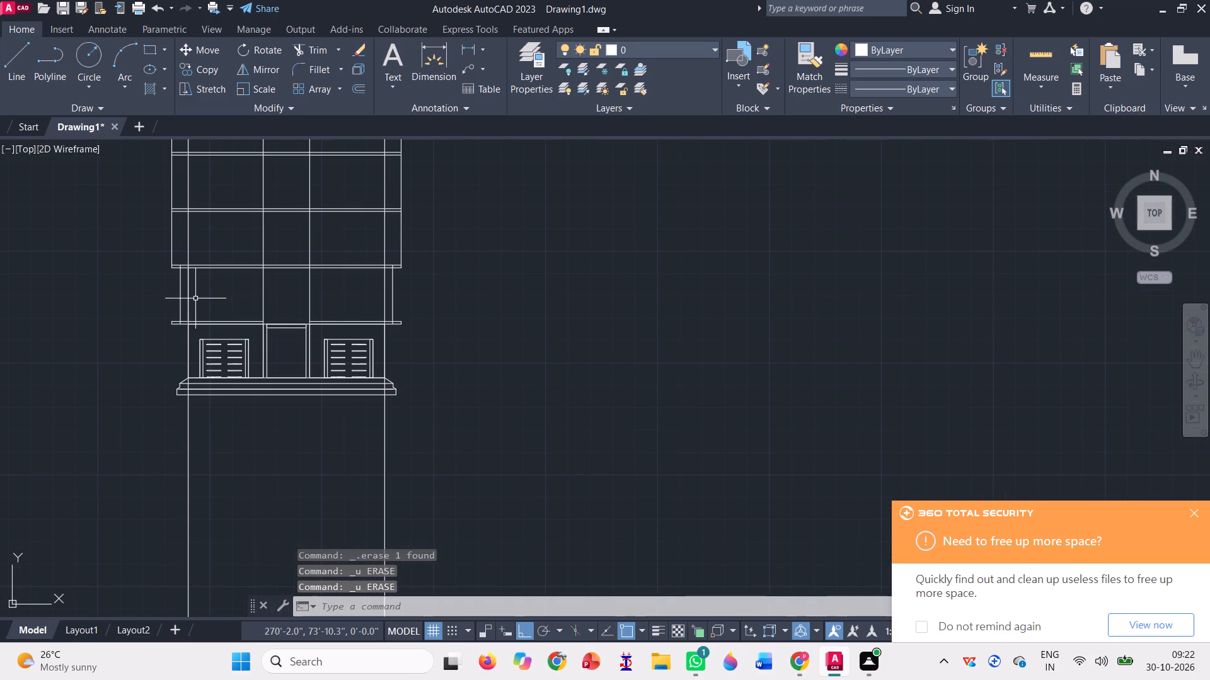
pyautogui.click(188, 294)
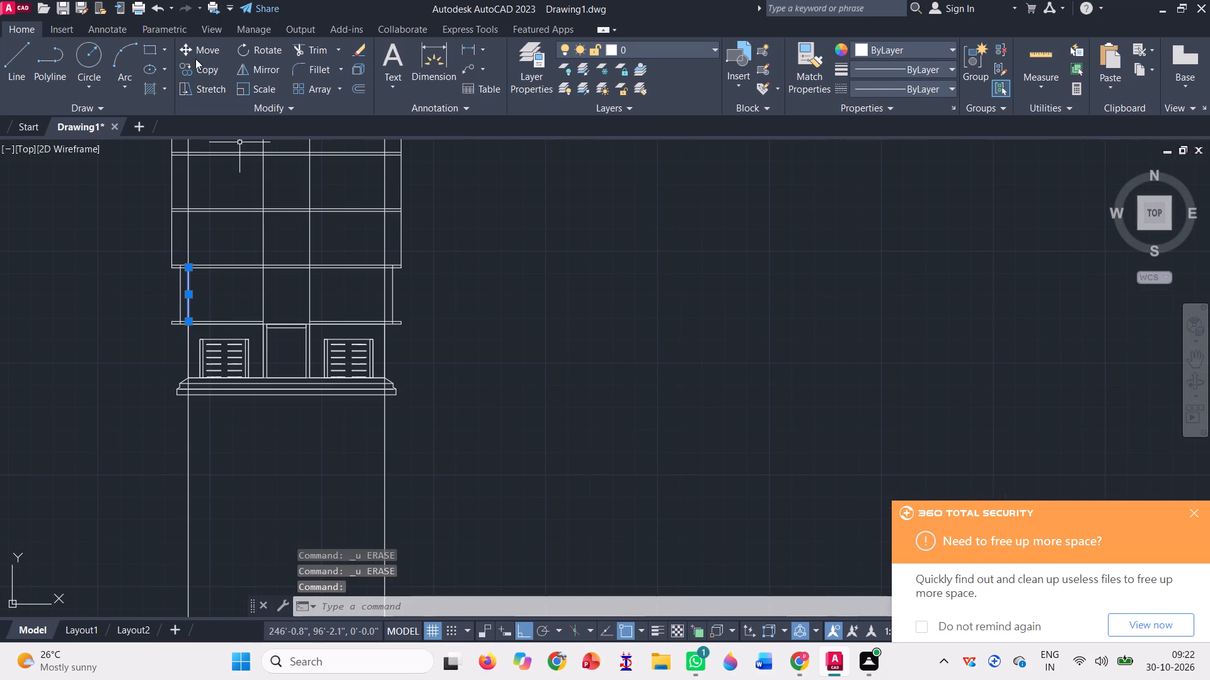
pyautogui.click(259, 69)
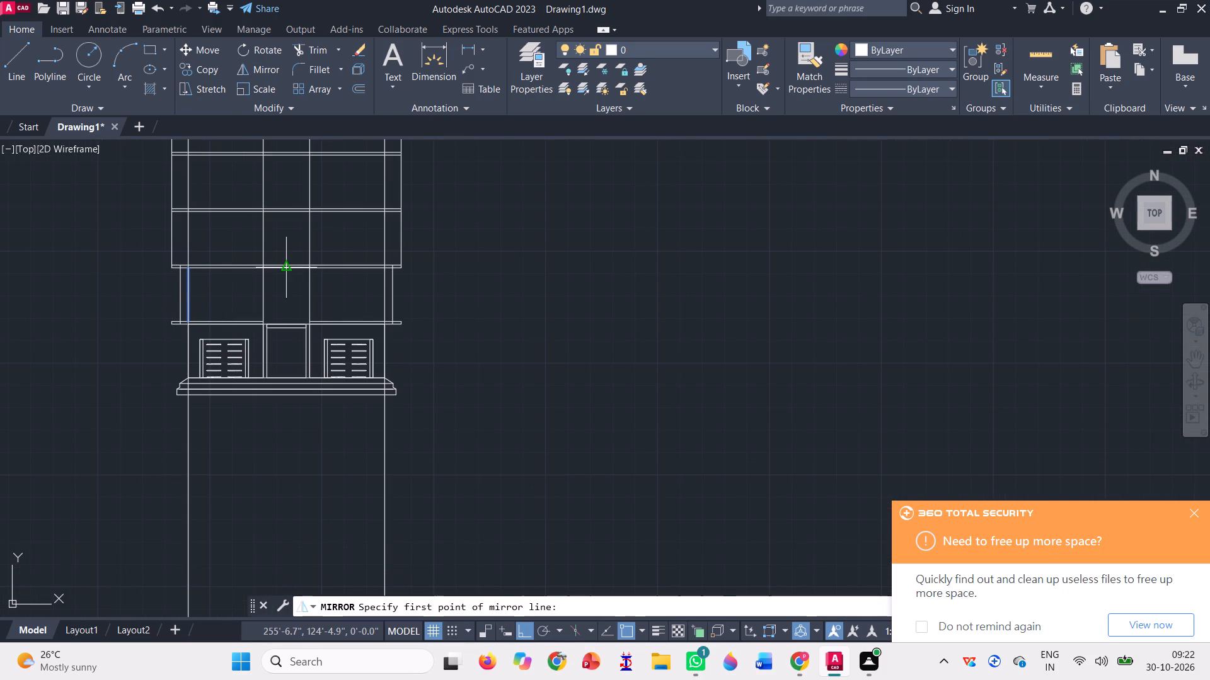
pyautogui.click(289, 271)
pyautogui.click(286, 300)
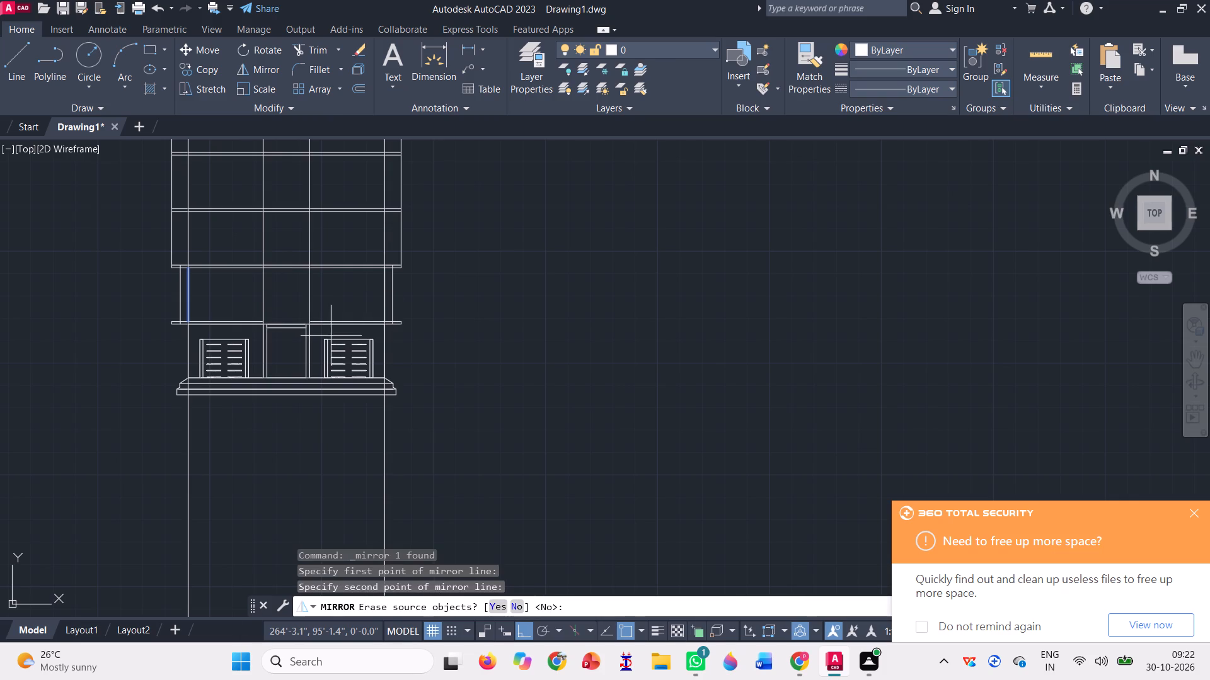
pyautogui.press('space')
# Draw an upright rectangle about 1' wide and 4'-4" high from the bottom end of the first floor's left recessed wall line.
pyautogui.scroll(3, 184, 276)
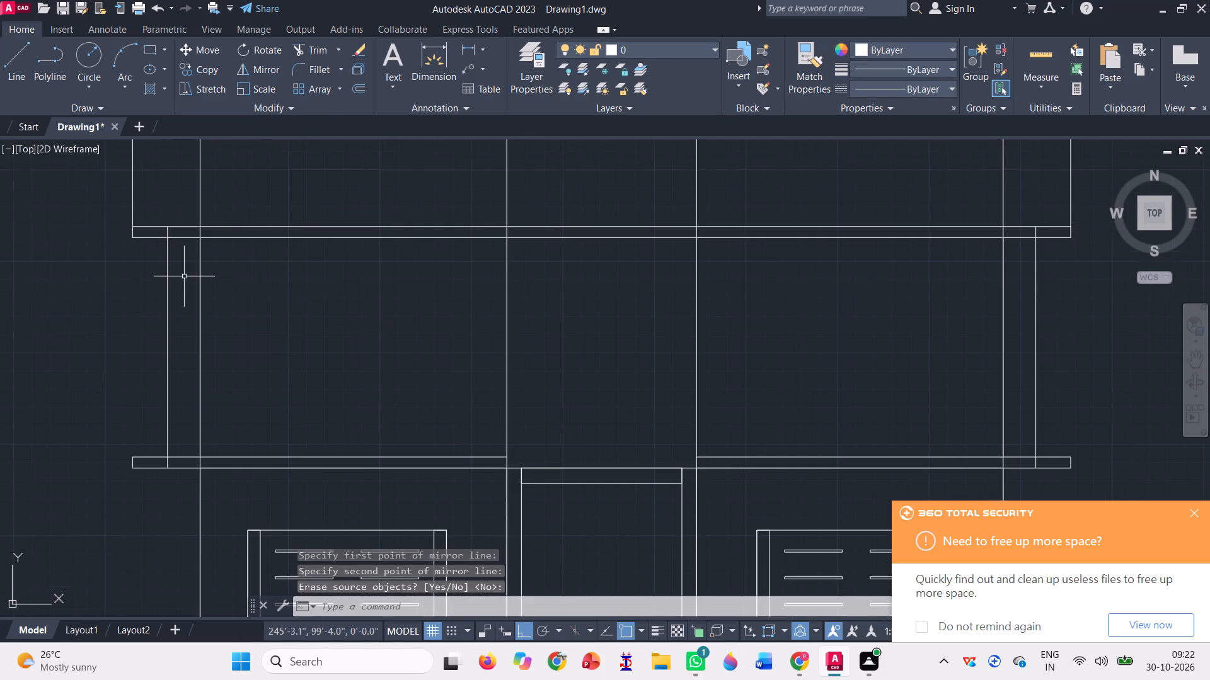
pyautogui.scroll(-1, 190, 318)
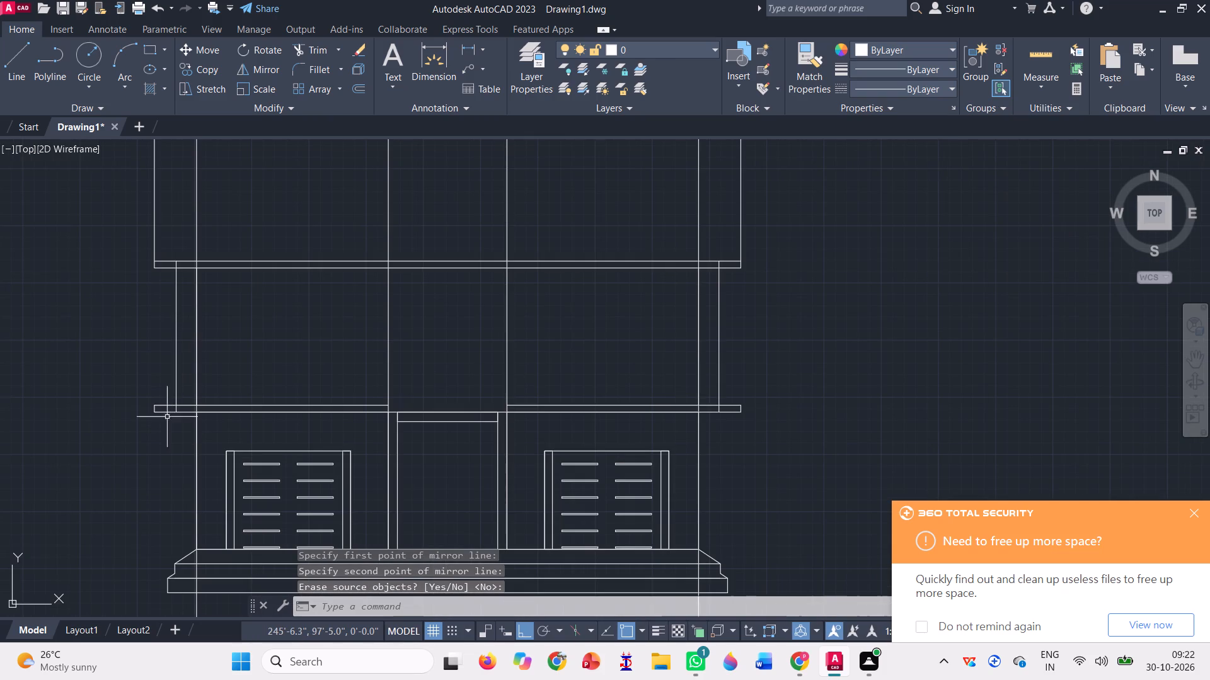
pyautogui.click(151, 50)
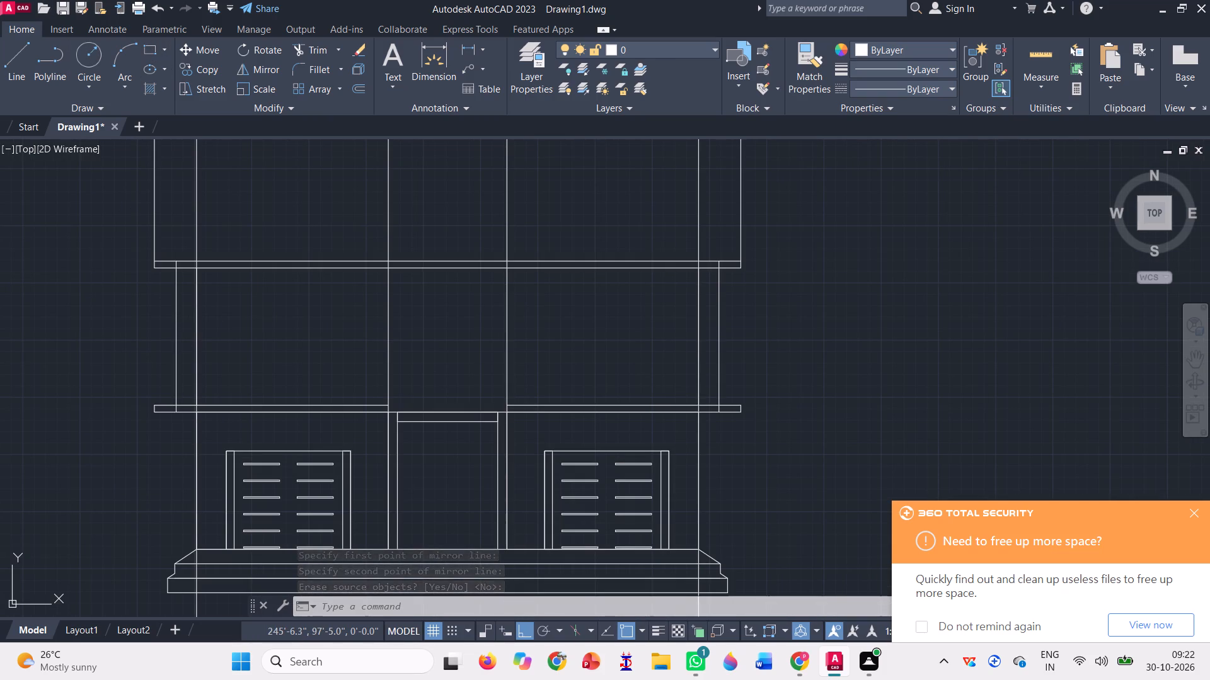
pyautogui.scroll(1, 182, 403)
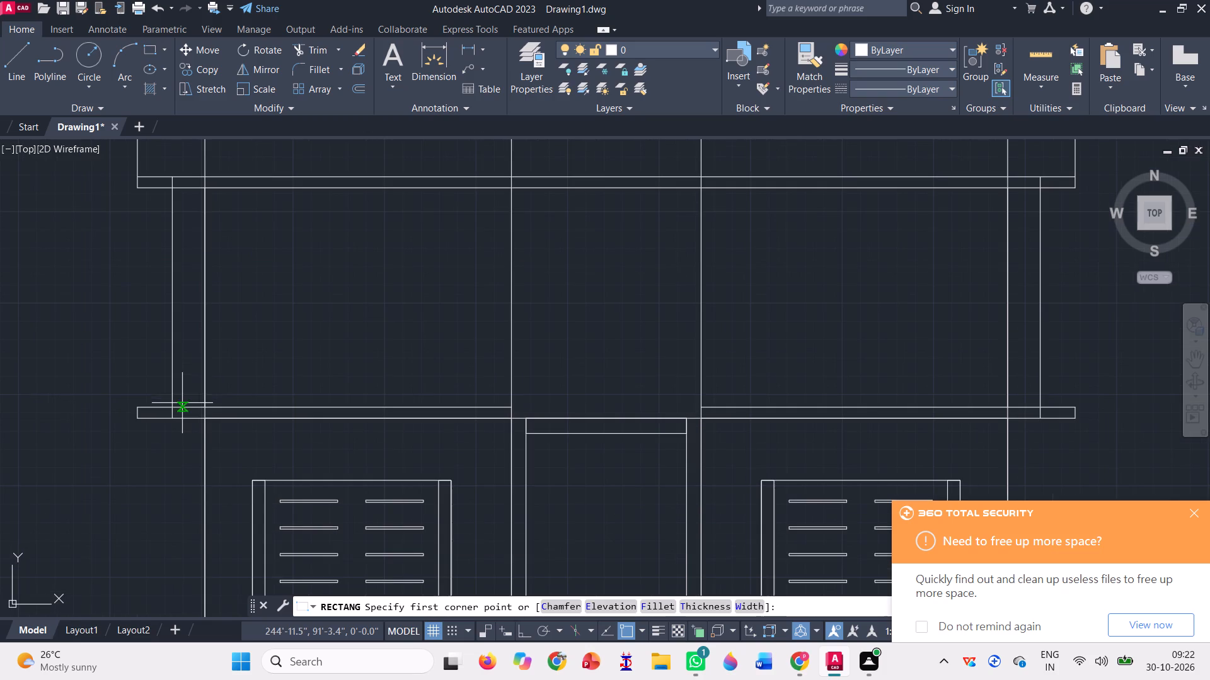
pyautogui.click(173, 419)
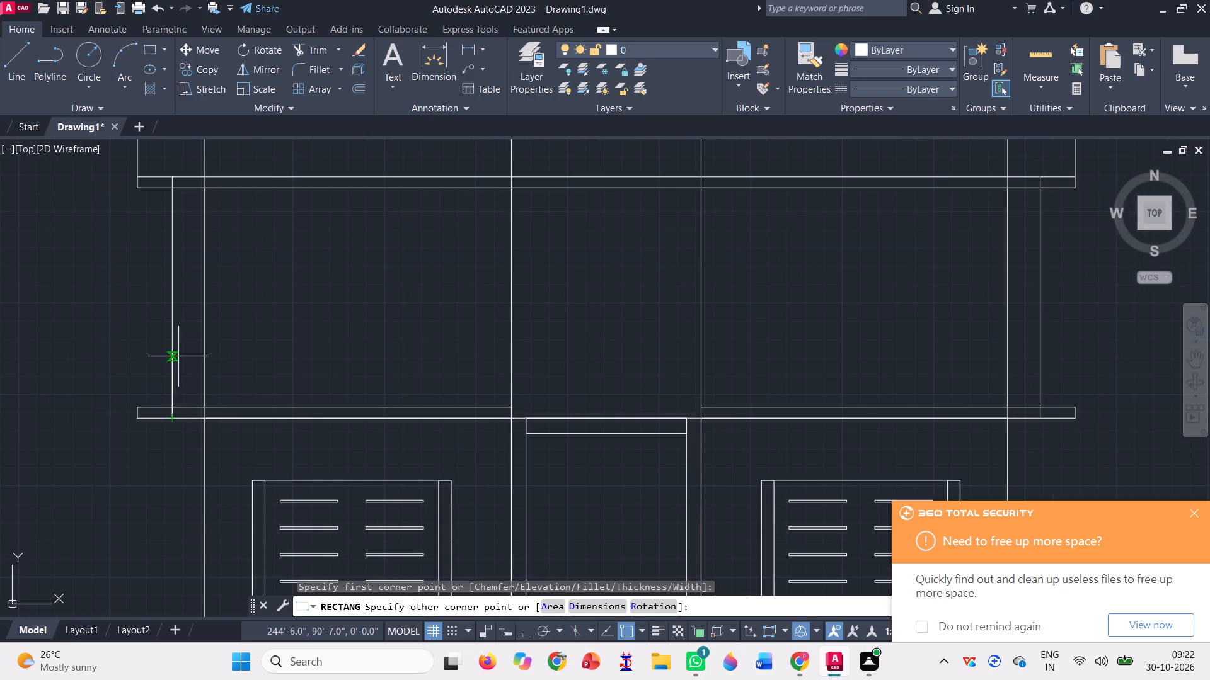
pyautogui.click(194, 322)
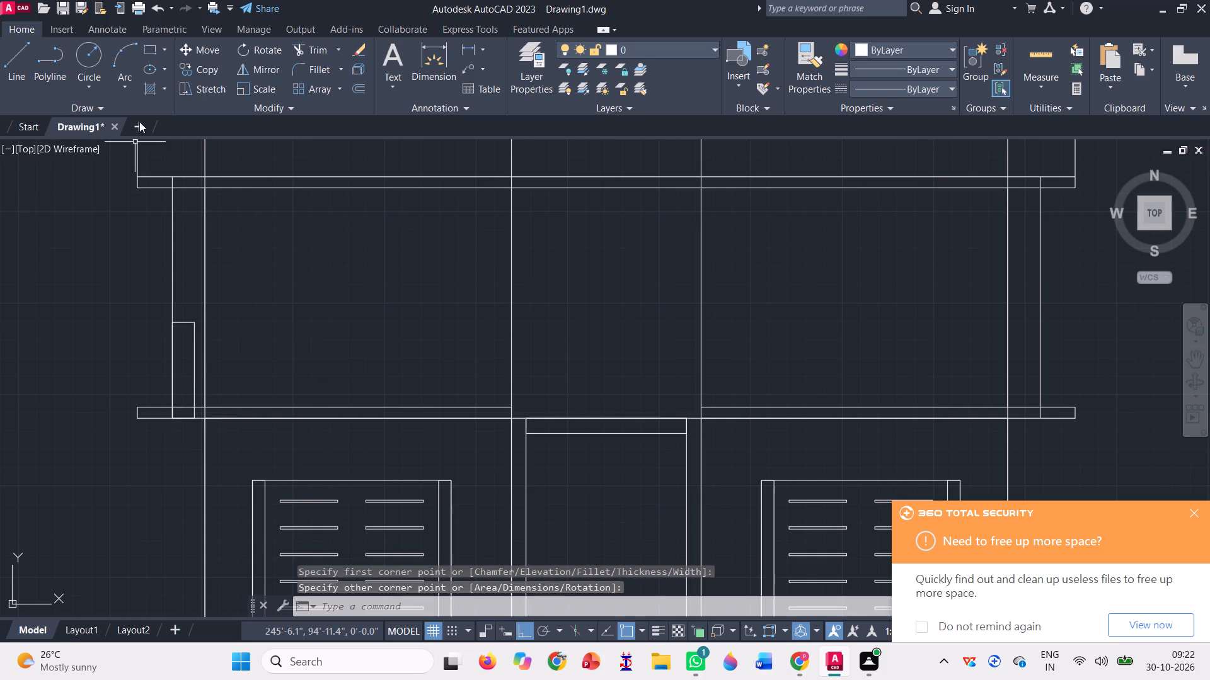
# Draw a horizontal rectangle about 15'-4" by 1'-4" from the same bottom corner to the left vertical of the central bay.
pyautogui.click(156, 50)
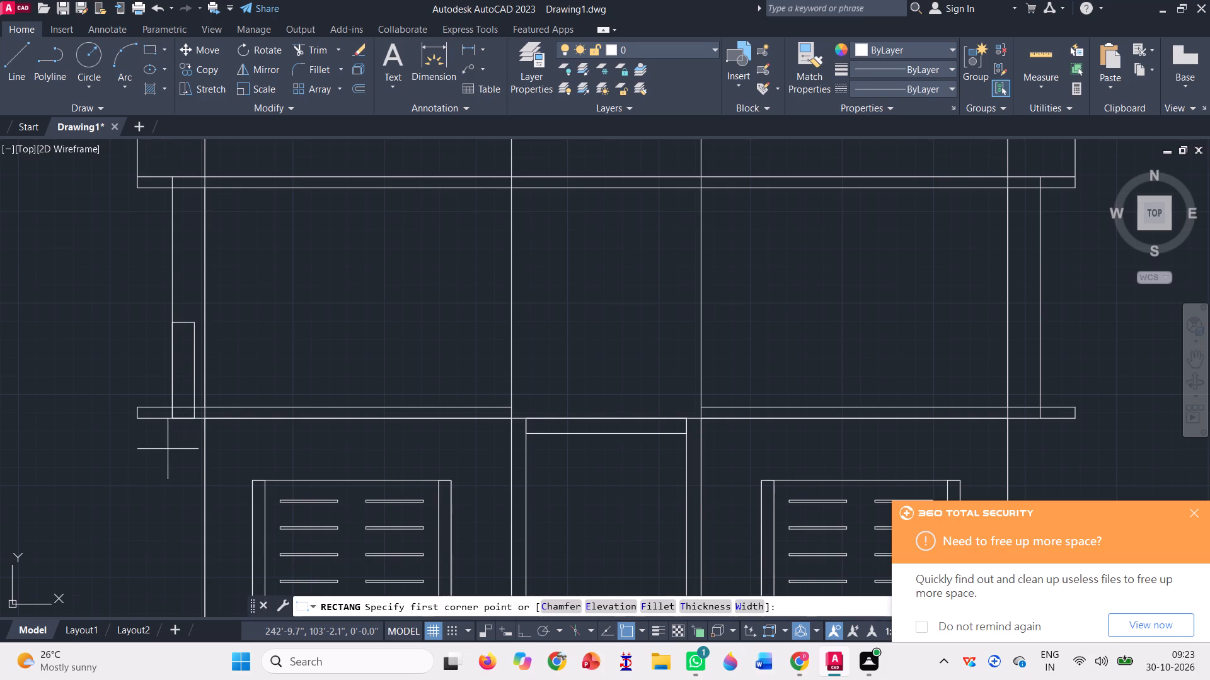
pyautogui.click(174, 416)
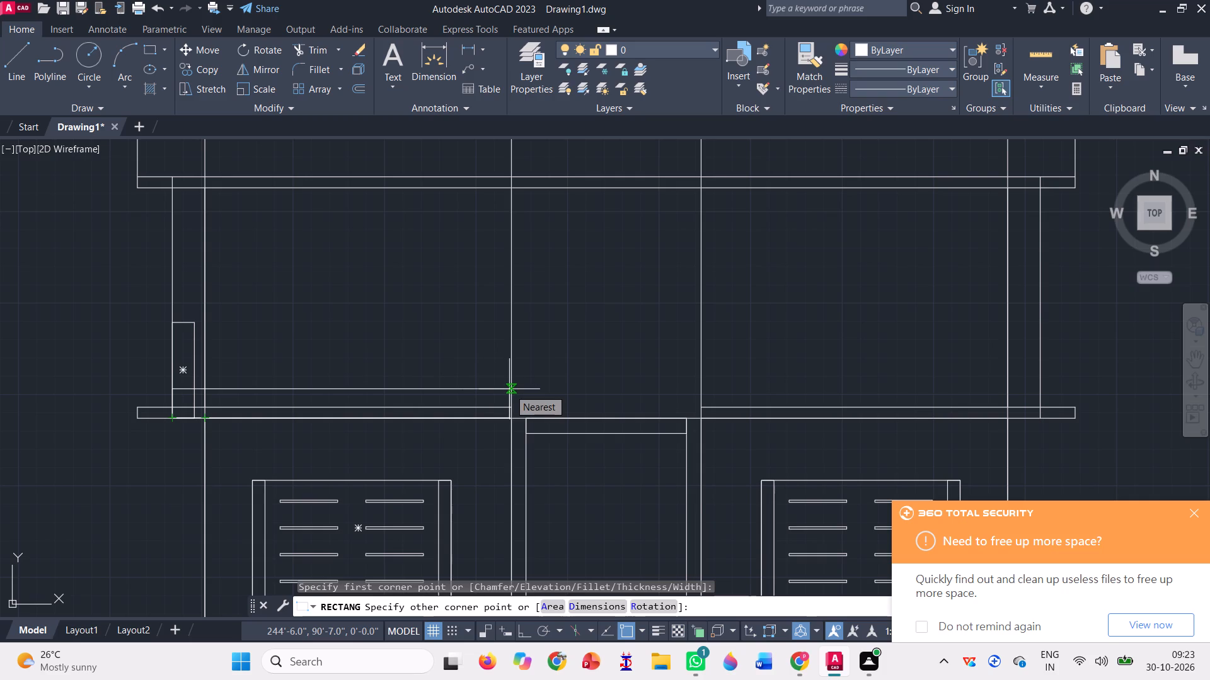
pyautogui.click(509, 389)
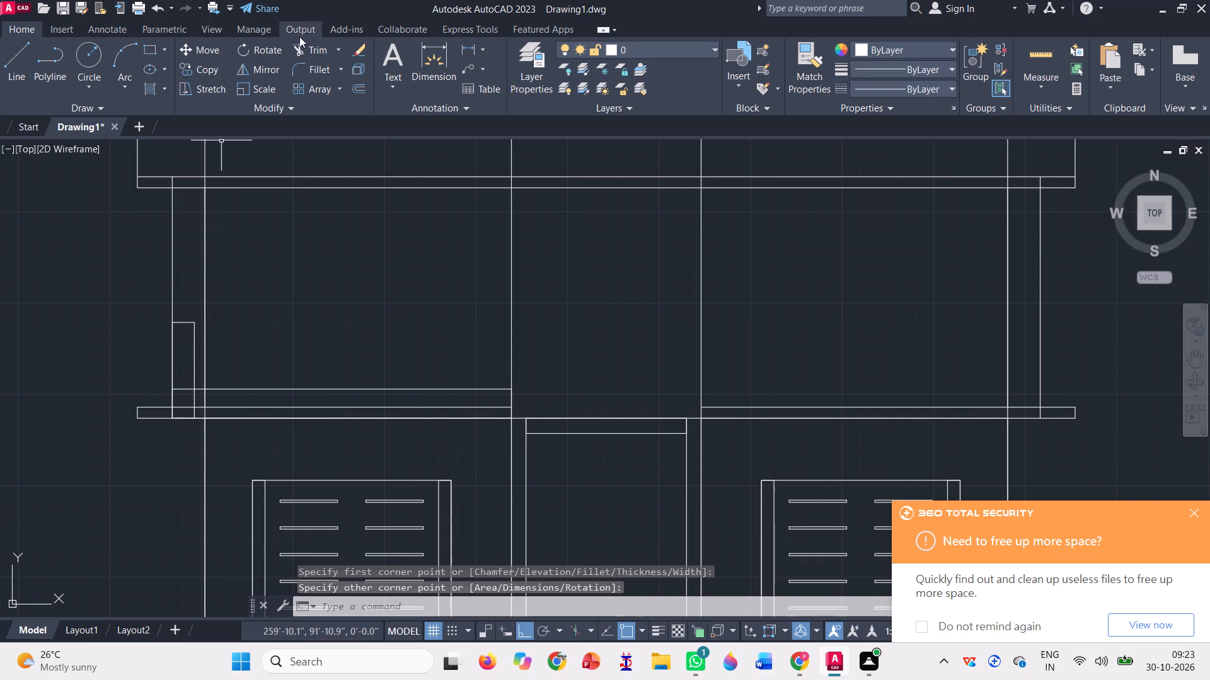
# Trim the overlapping edges of the two rectangles and the inner vertical crossing them above the slab, leaving an L-shaped outline.
pyautogui.click(320, 55)
pyautogui.scroll(3, 174, 405)
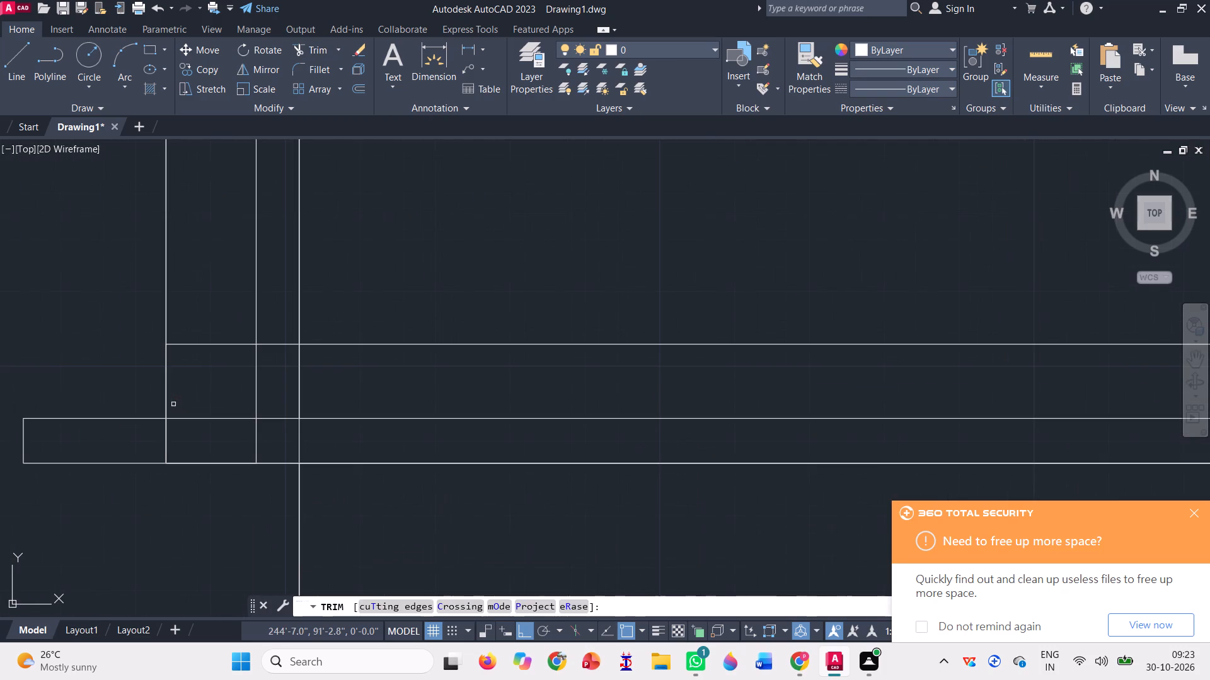
pyautogui.click(207, 311)
pyautogui.click(219, 396)
pyautogui.click(265, 395)
pyautogui.click(240, 388)
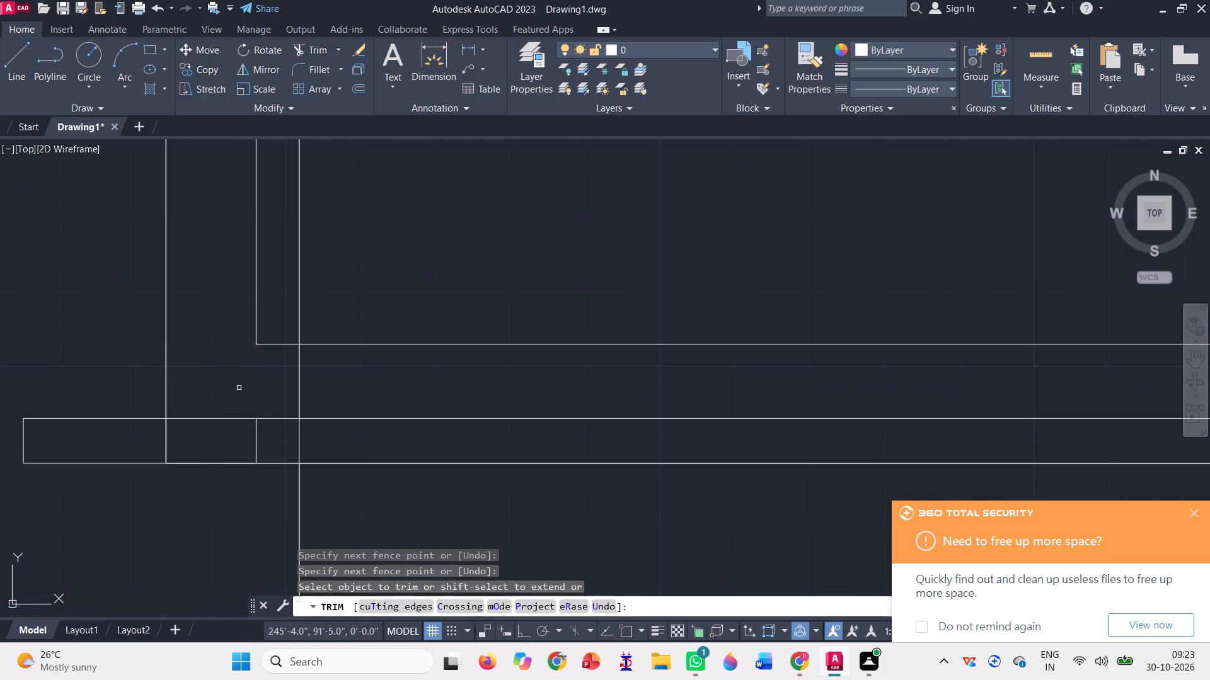
pyautogui.click(344, 383)
pyautogui.click(260, 377)
pyautogui.scroll(-2, 234, 374)
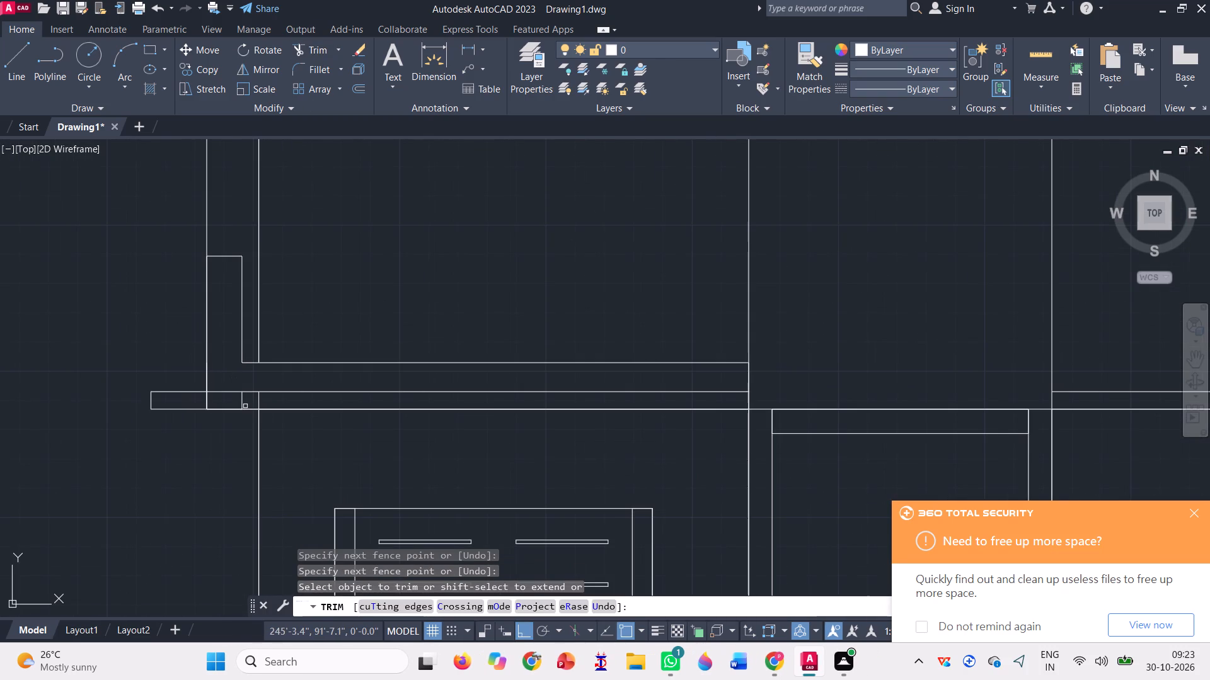
pyautogui.scroll(2, 246, 406)
pyautogui.click(236, 402)
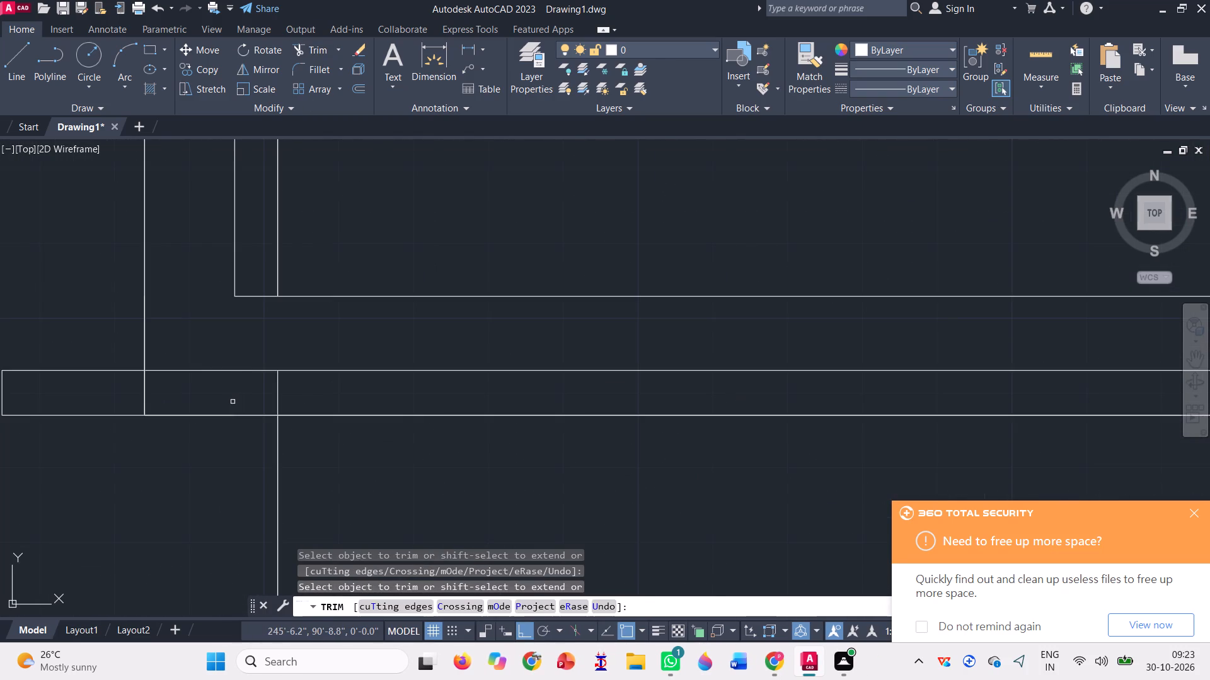
pyautogui.scroll(-3, 217, 398)
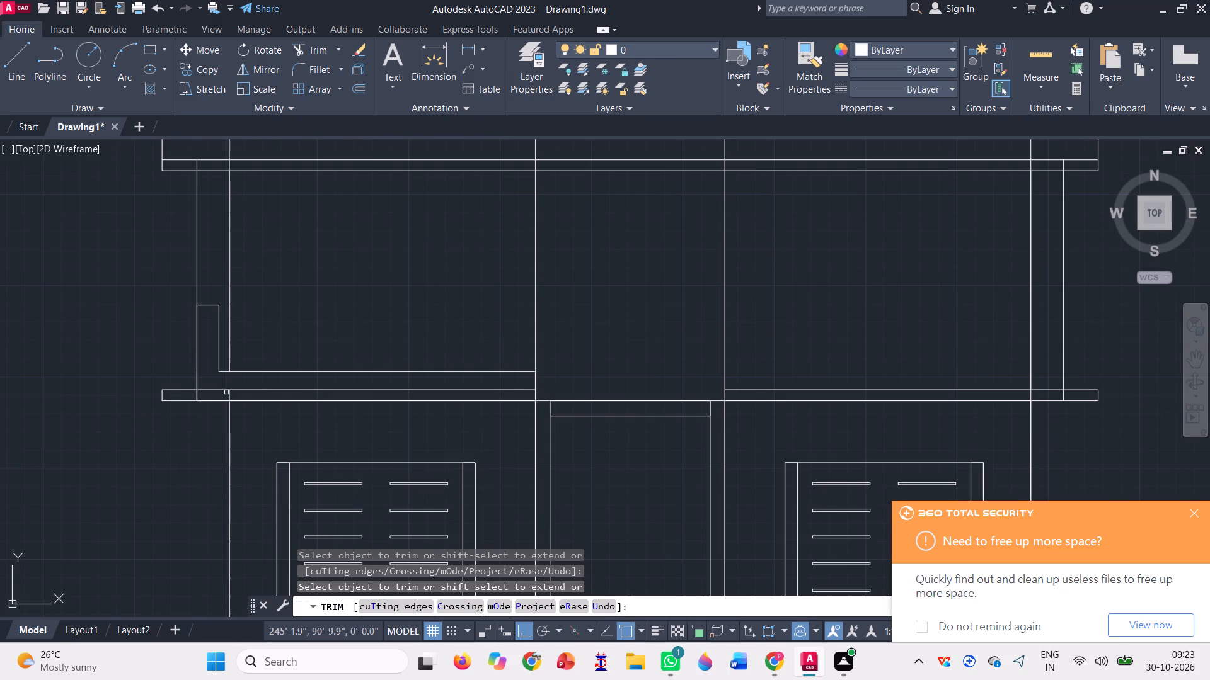
# Trim away the part of the first-floor slab projecting beyond the left recessed wall line, including its leftover end.
pyautogui.scroll(2, 226, 392)
pyautogui.click(102, 349)
pyautogui.click(125, 461)
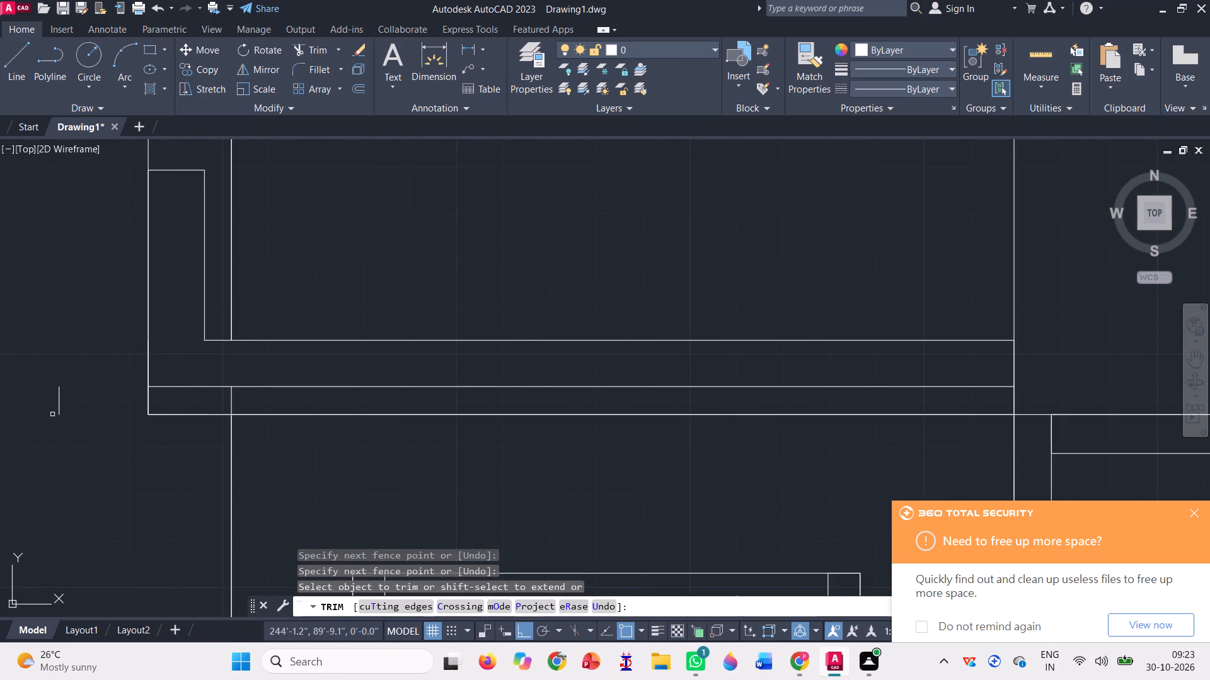
pyautogui.click(52, 413)
pyautogui.click(78, 394)
pyautogui.scroll(-3, 86, 388)
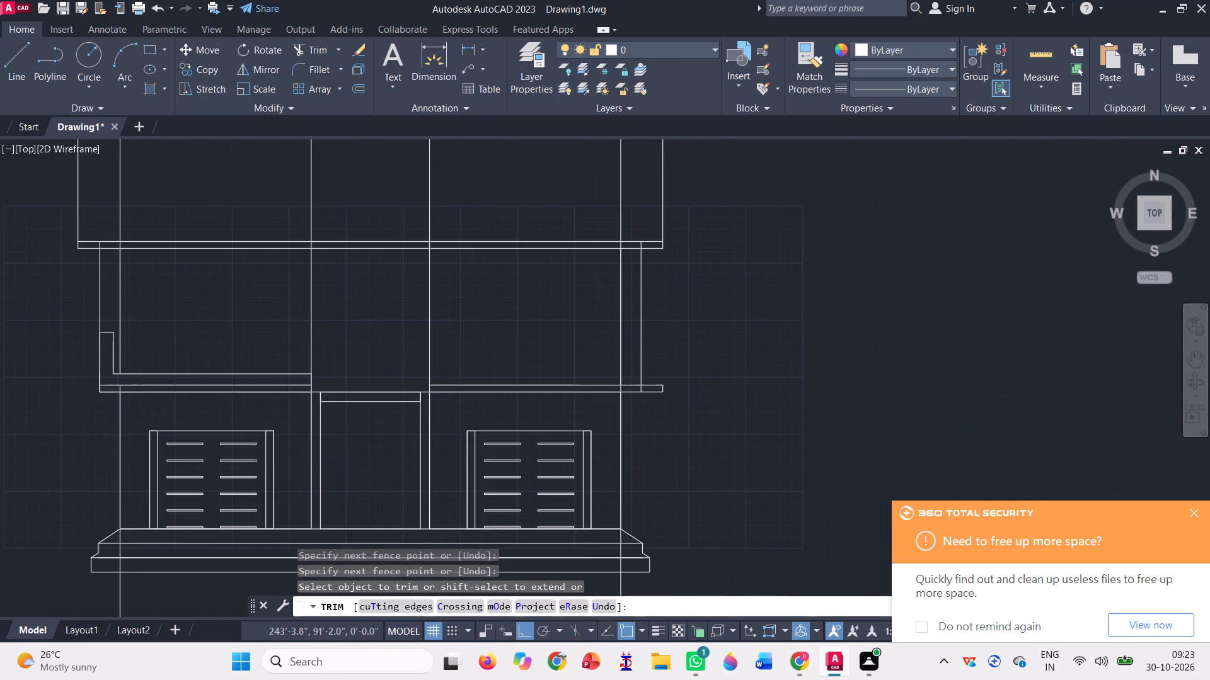
pyautogui.press('Escape')
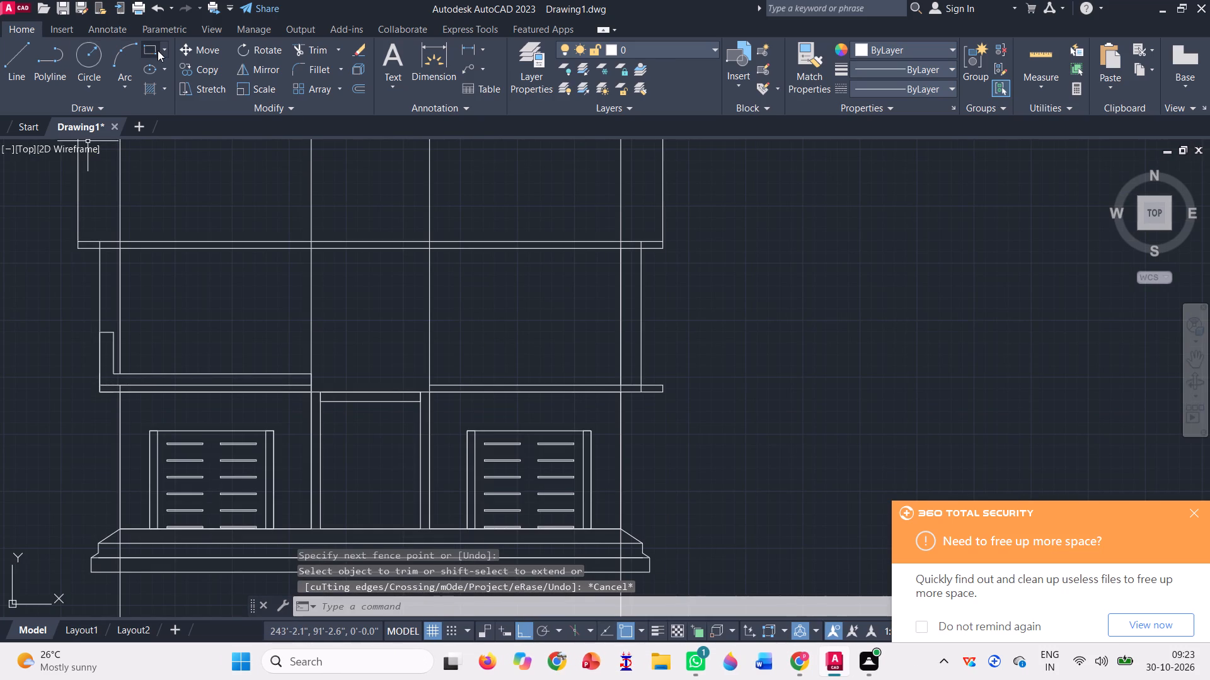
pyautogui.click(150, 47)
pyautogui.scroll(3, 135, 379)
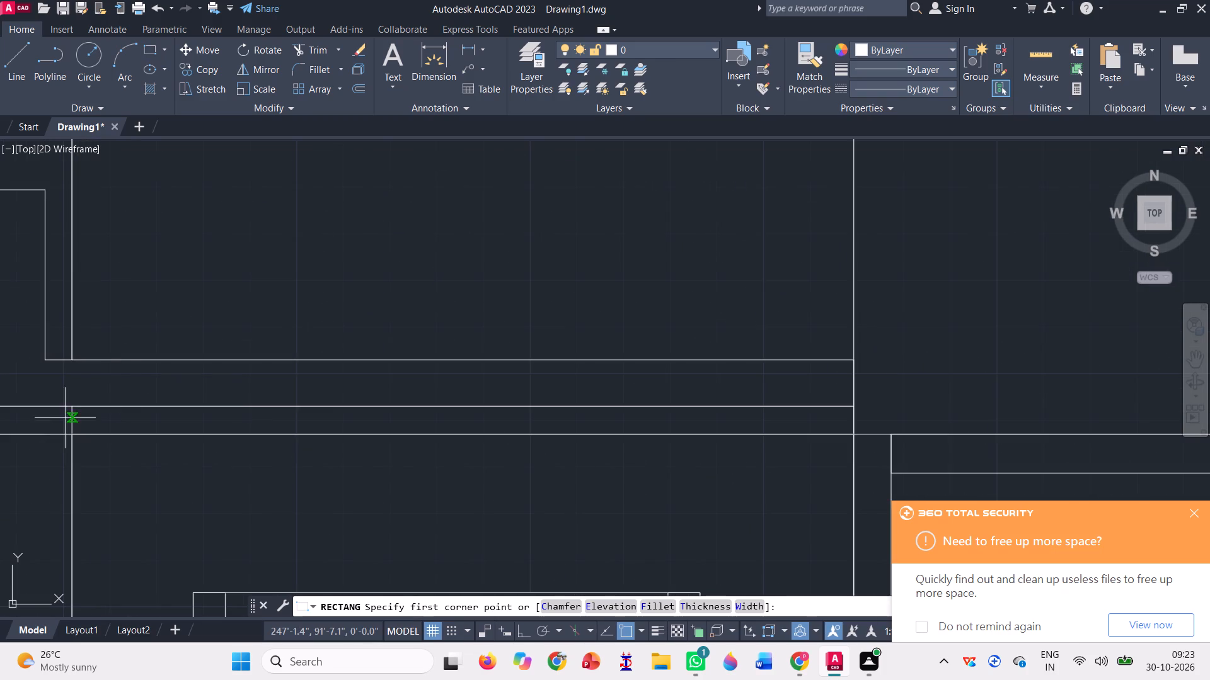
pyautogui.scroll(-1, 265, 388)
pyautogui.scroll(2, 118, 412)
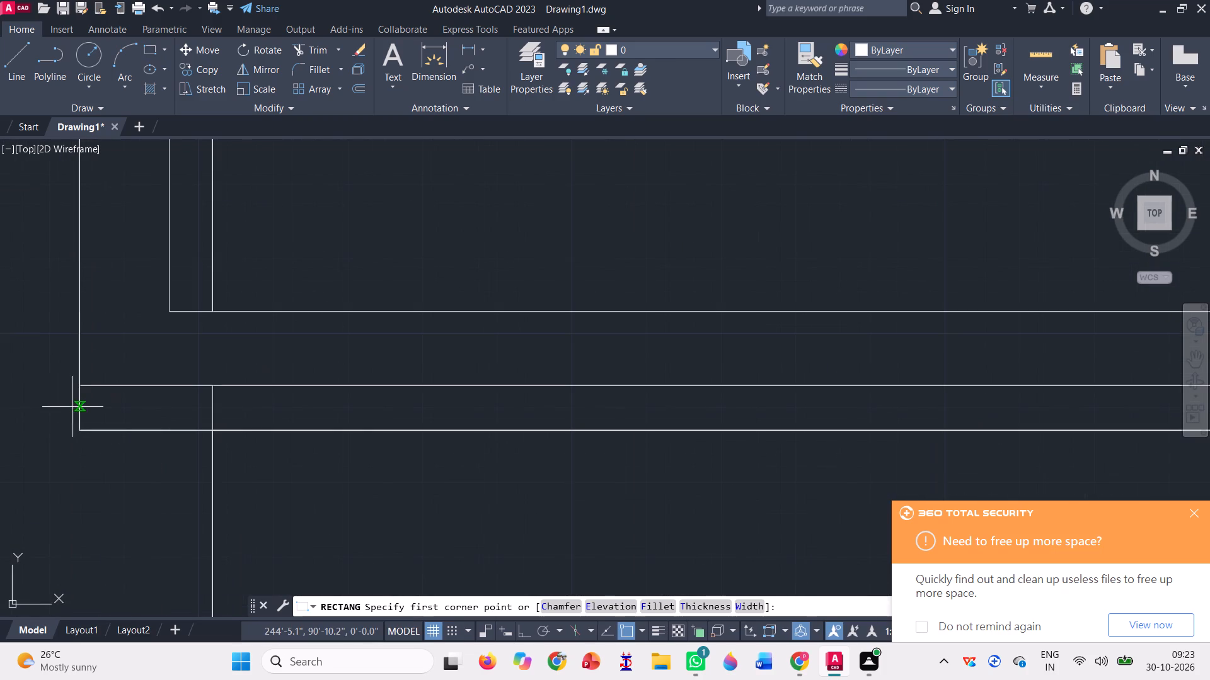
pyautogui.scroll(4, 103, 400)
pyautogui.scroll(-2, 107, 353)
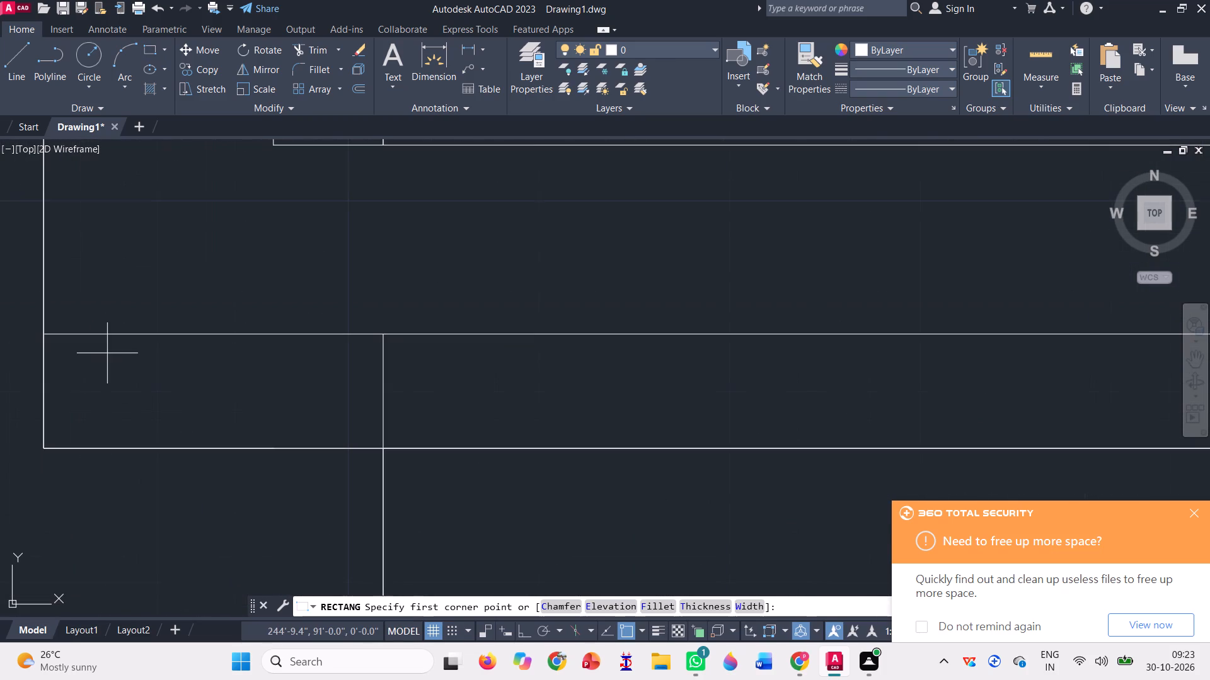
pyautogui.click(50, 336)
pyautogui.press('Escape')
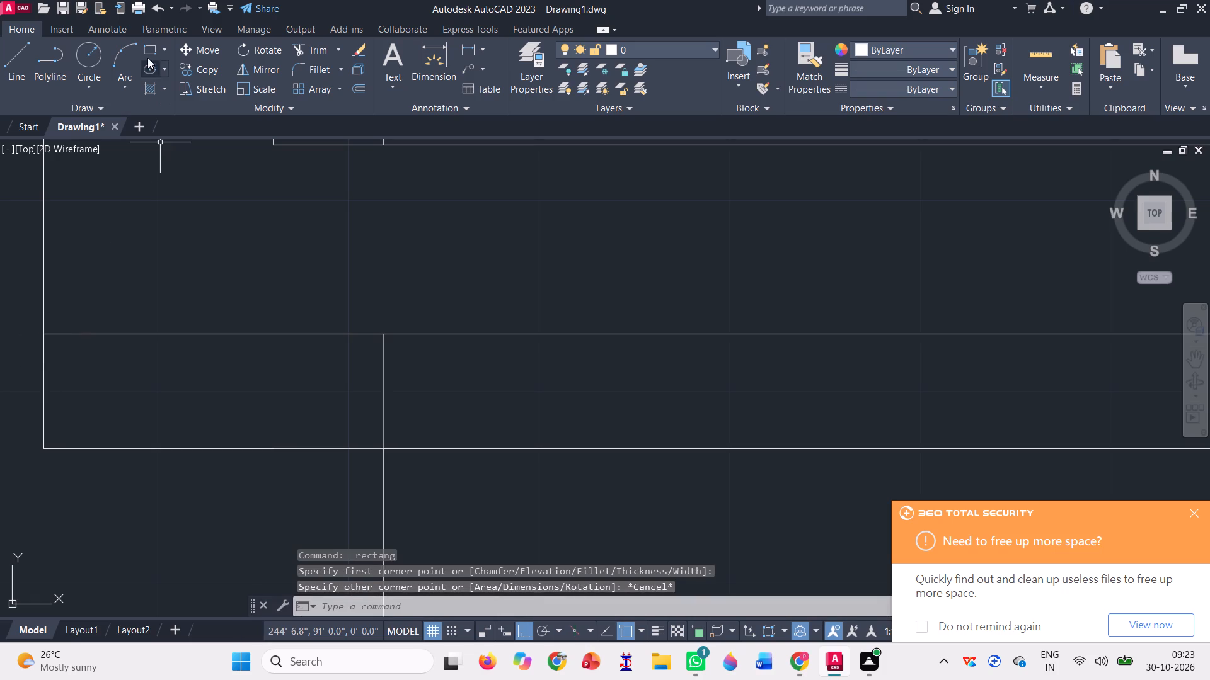
# Draw a thin slab rectangle from the slab's top edge just inside the left recessed wall line to its bottom edge at the central bay's left vertical.
pyautogui.click(145, 49)
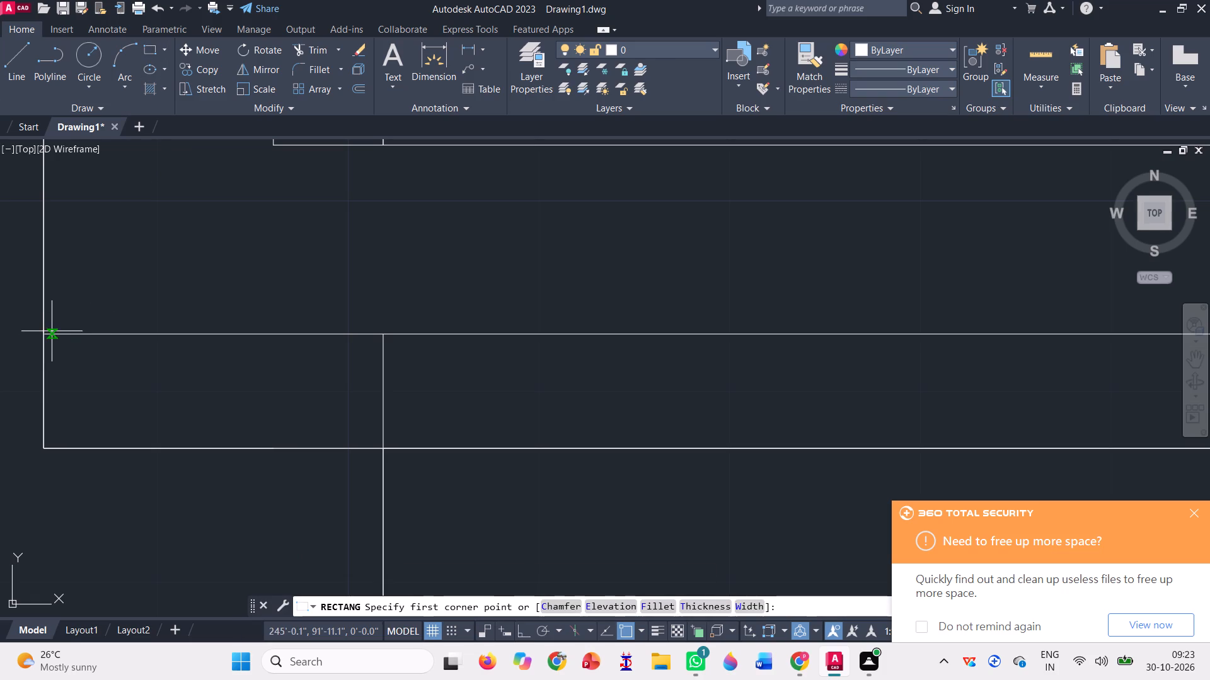
pyautogui.click(52, 333)
pyautogui.scroll(-1, 89, 328)
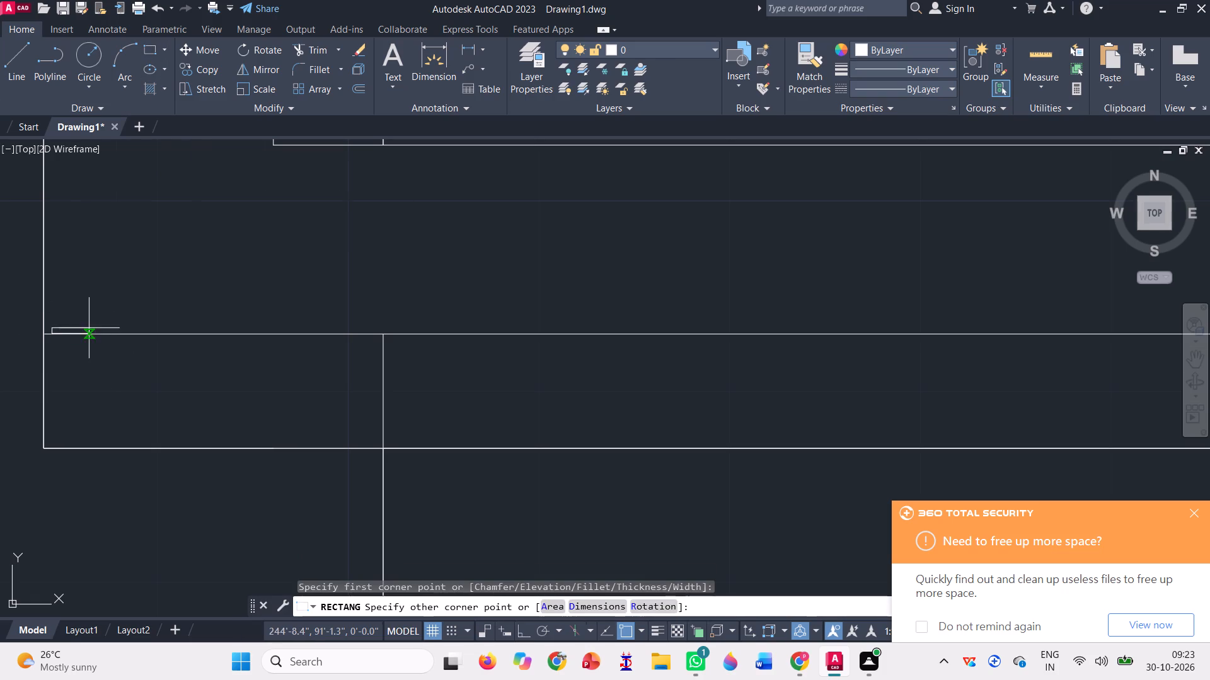
pyautogui.scroll(-2, 89, 328)
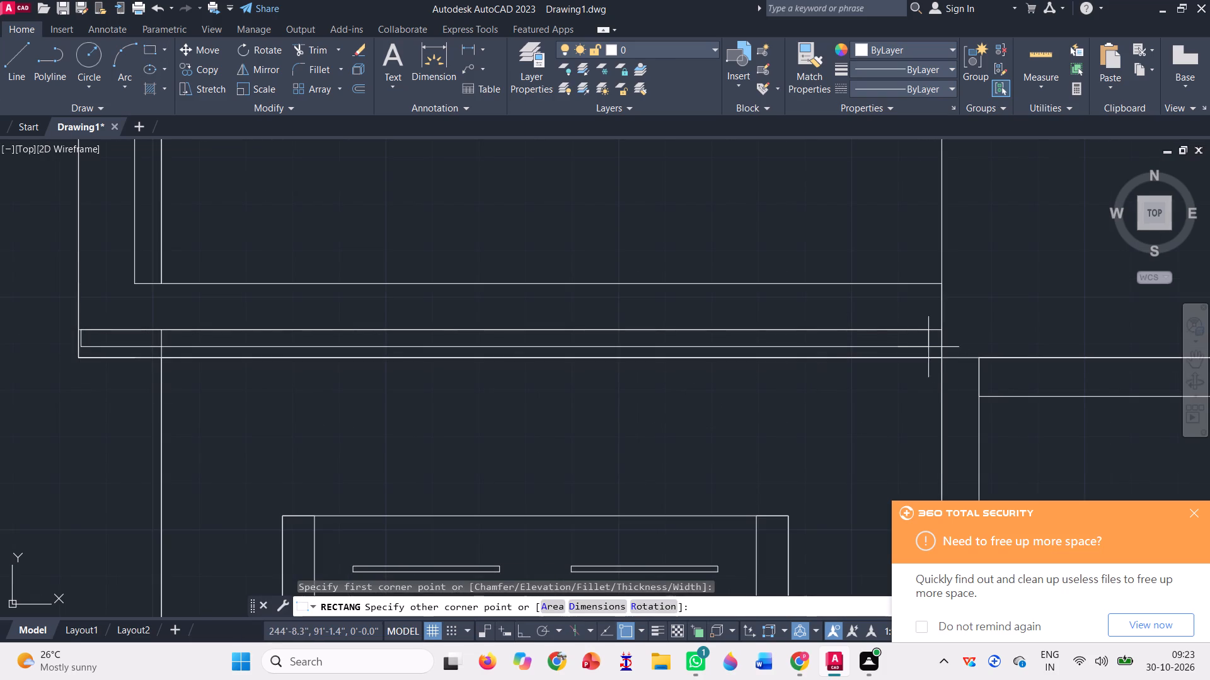
pyautogui.click(941, 358)
# Trim away the old vertical slab end directly below the left recessed wall line, outside the new rectangle's end.
pyautogui.scroll(3, 103, 353)
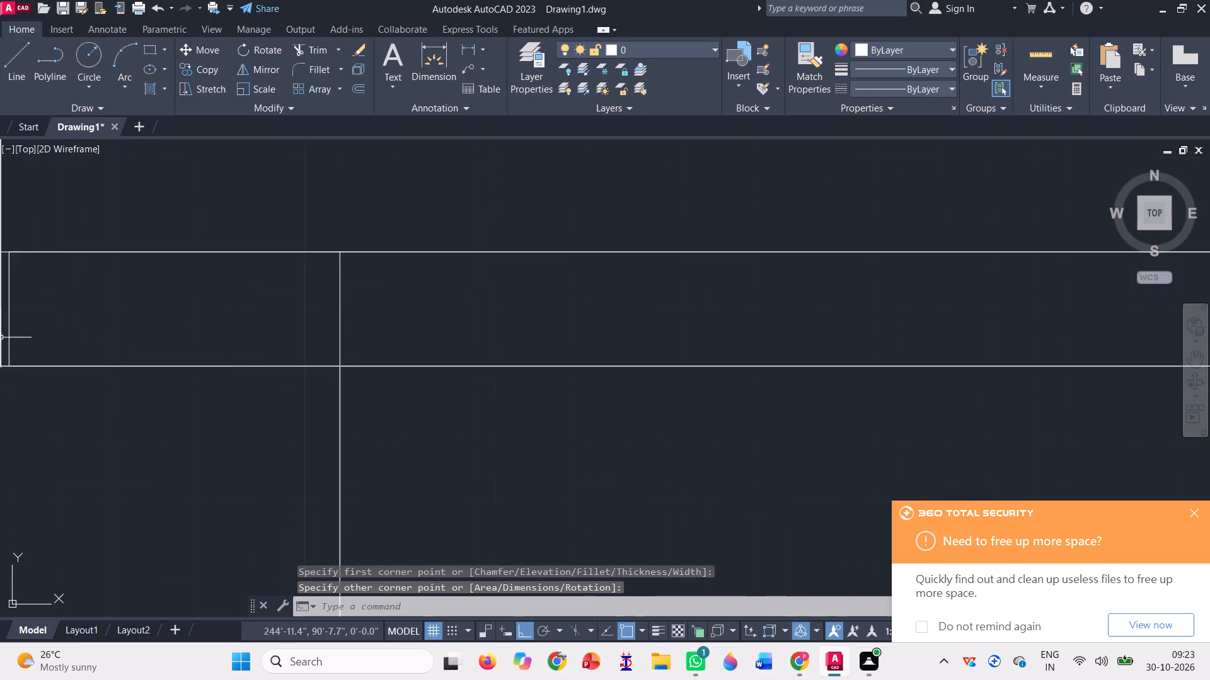
pyautogui.scroll(-1, 202, 371)
pyautogui.scroll(4, 88, 331)
pyautogui.scroll(-2, 57, 343)
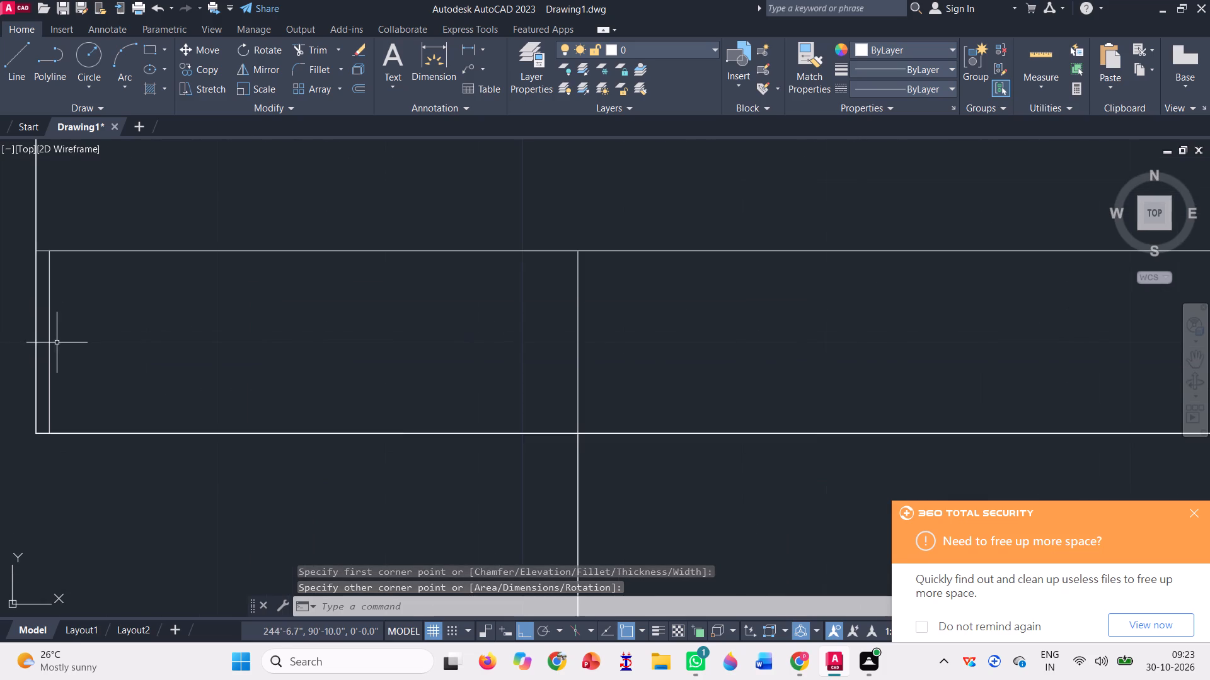
pyautogui.click(35, 332)
pyautogui.scroll(-3, 105, 367)
pyautogui.press('Escape')
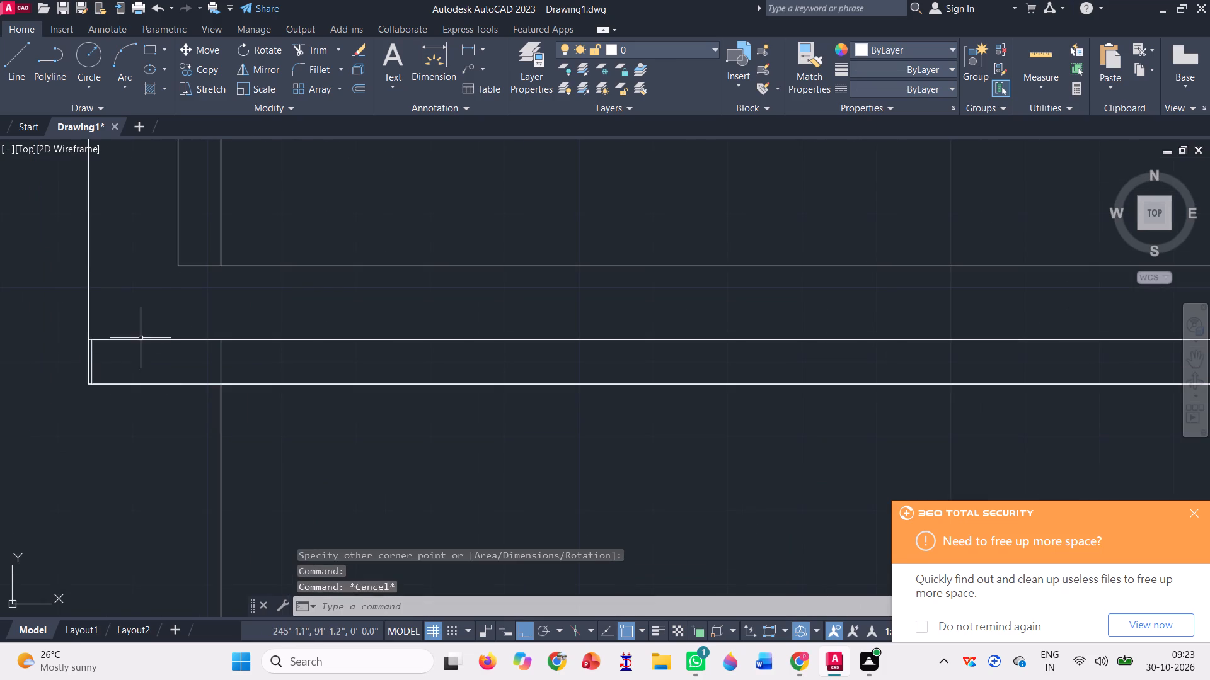
pyautogui.click(307, 52)
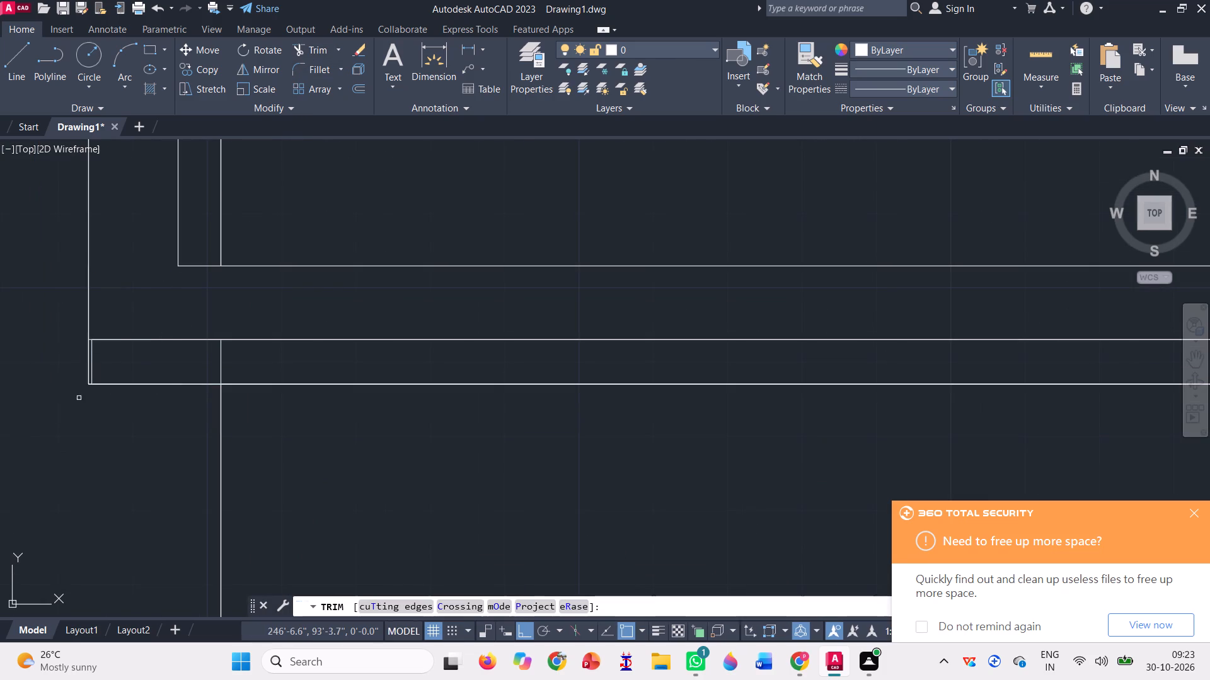
pyautogui.scroll(3, 86, 382)
pyautogui.click(93, 331)
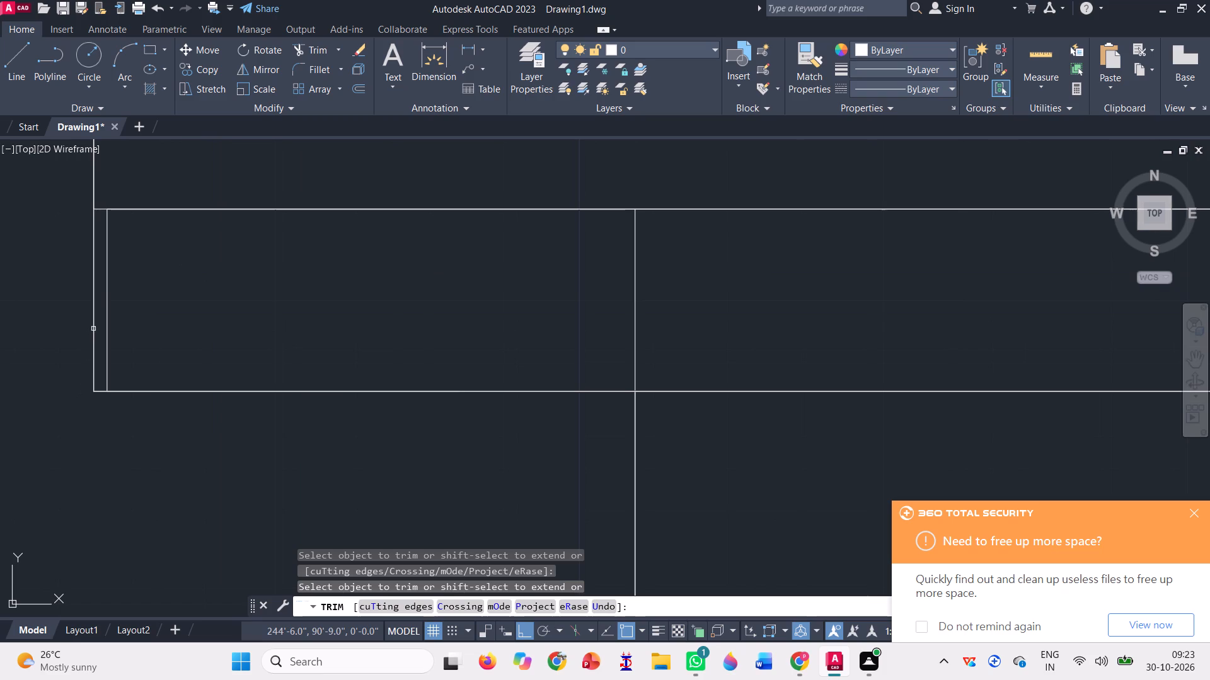
pyautogui.click(93, 327)
pyautogui.click(93, 327)
pyautogui.click(93, 327)
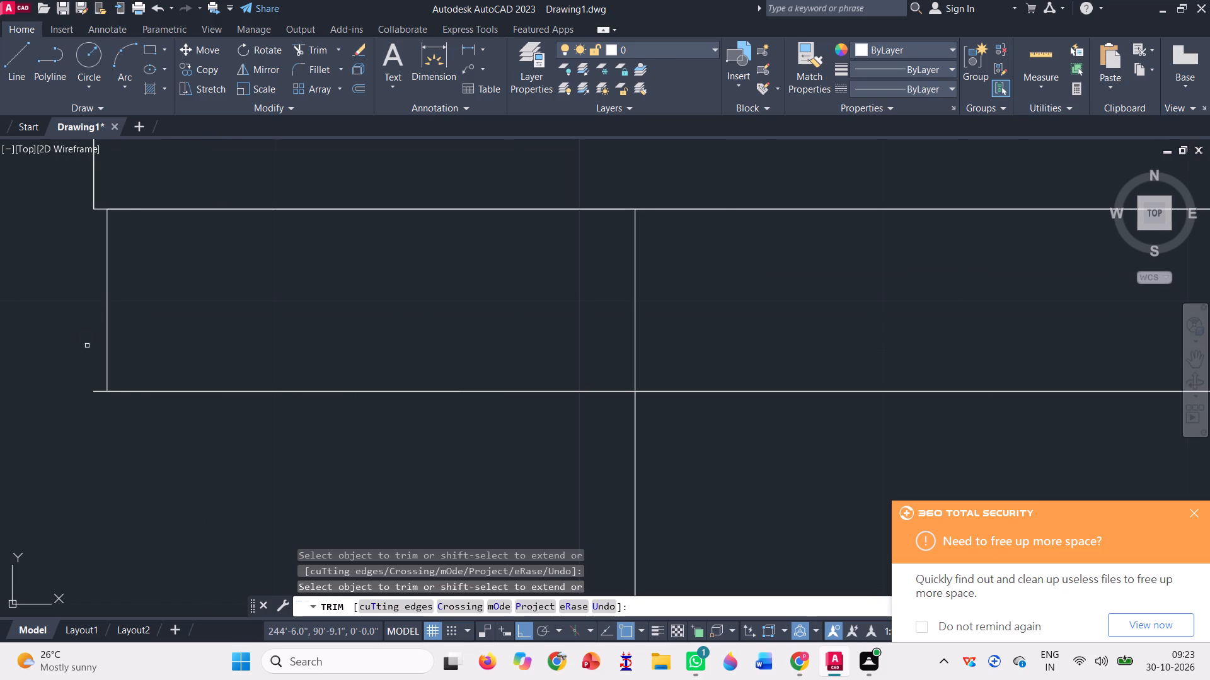
pyautogui.scroll(3, 76, 398)
pyautogui.press('Escape')
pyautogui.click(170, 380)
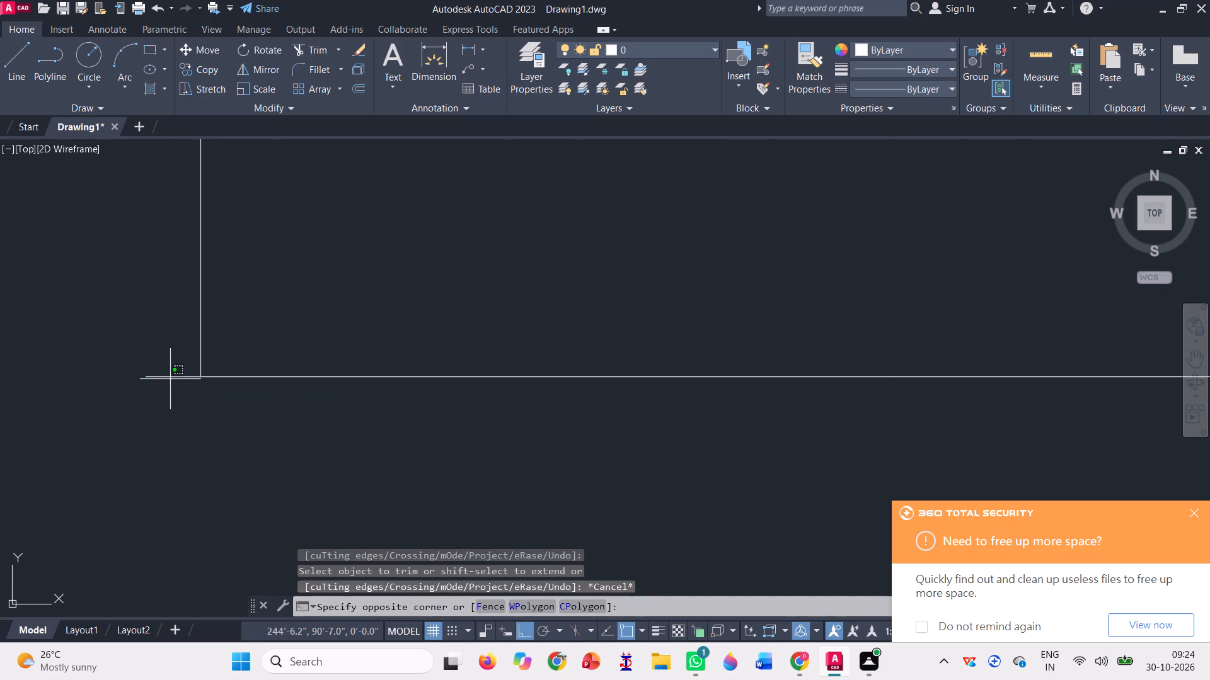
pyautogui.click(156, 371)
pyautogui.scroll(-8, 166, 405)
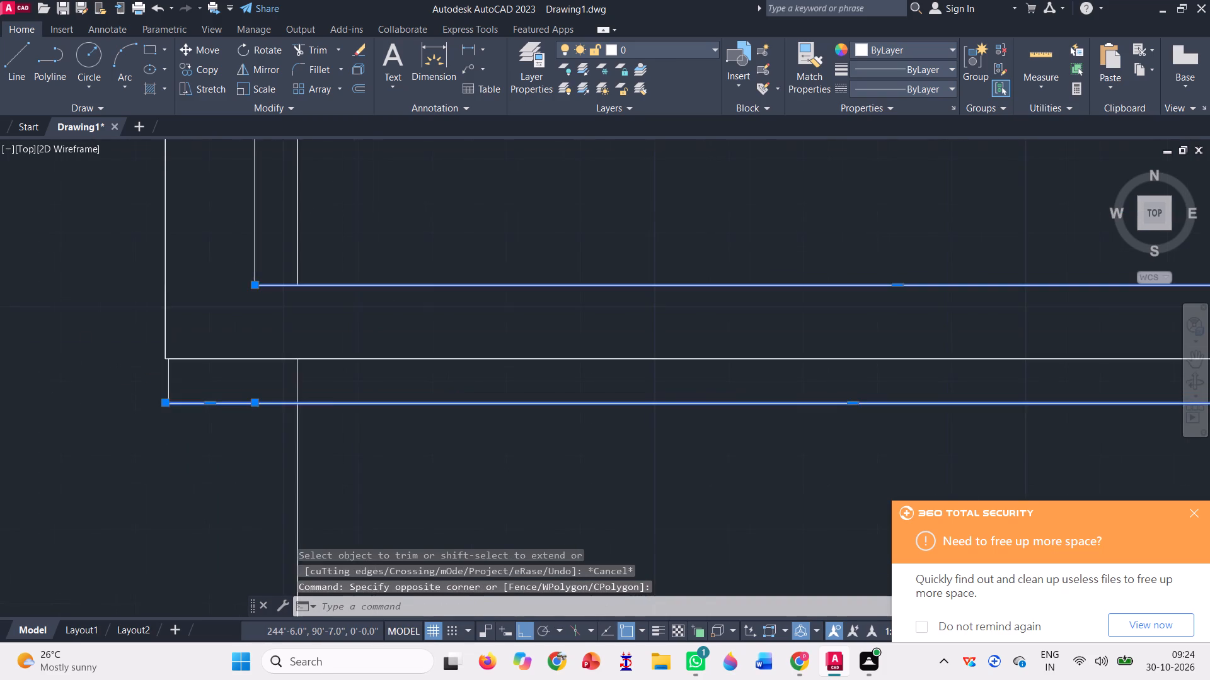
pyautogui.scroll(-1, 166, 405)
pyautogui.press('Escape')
# Trim the leftover stub of the slab's bottom line projecting beyond the new rectangle's outer end.
pyautogui.scroll(3, 166, 405)
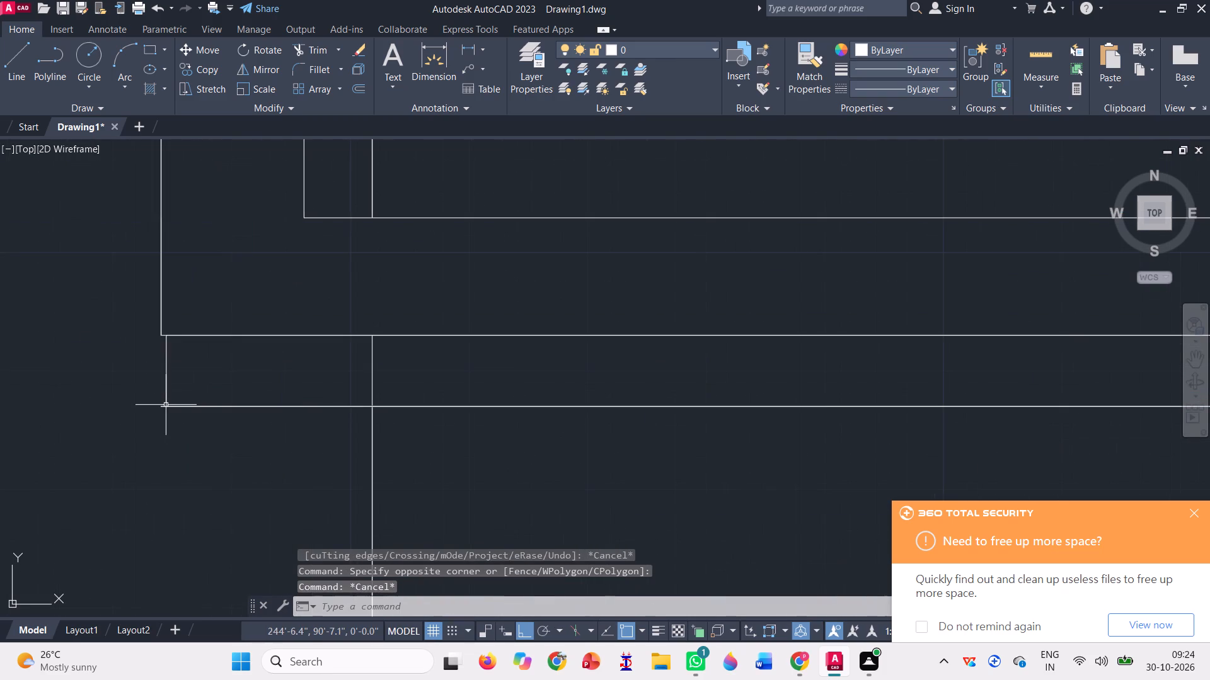
pyautogui.click(321, 48)
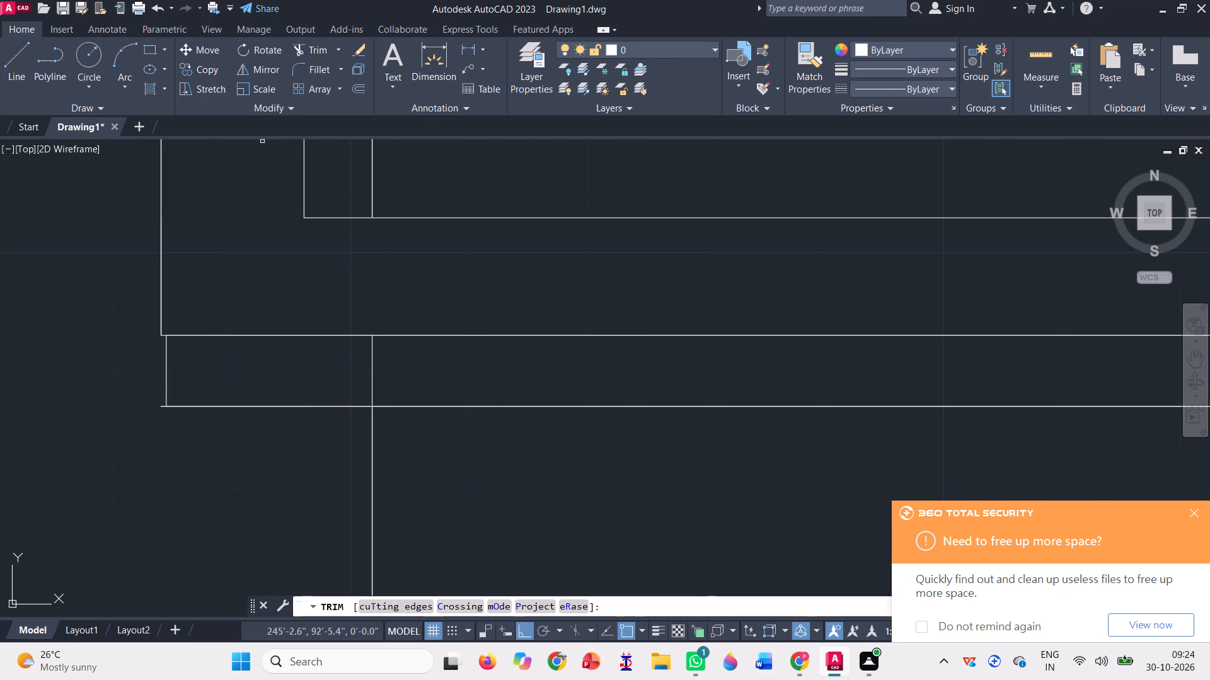
pyautogui.scroll(4, 164, 400)
pyautogui.tripleClick(158, 454)
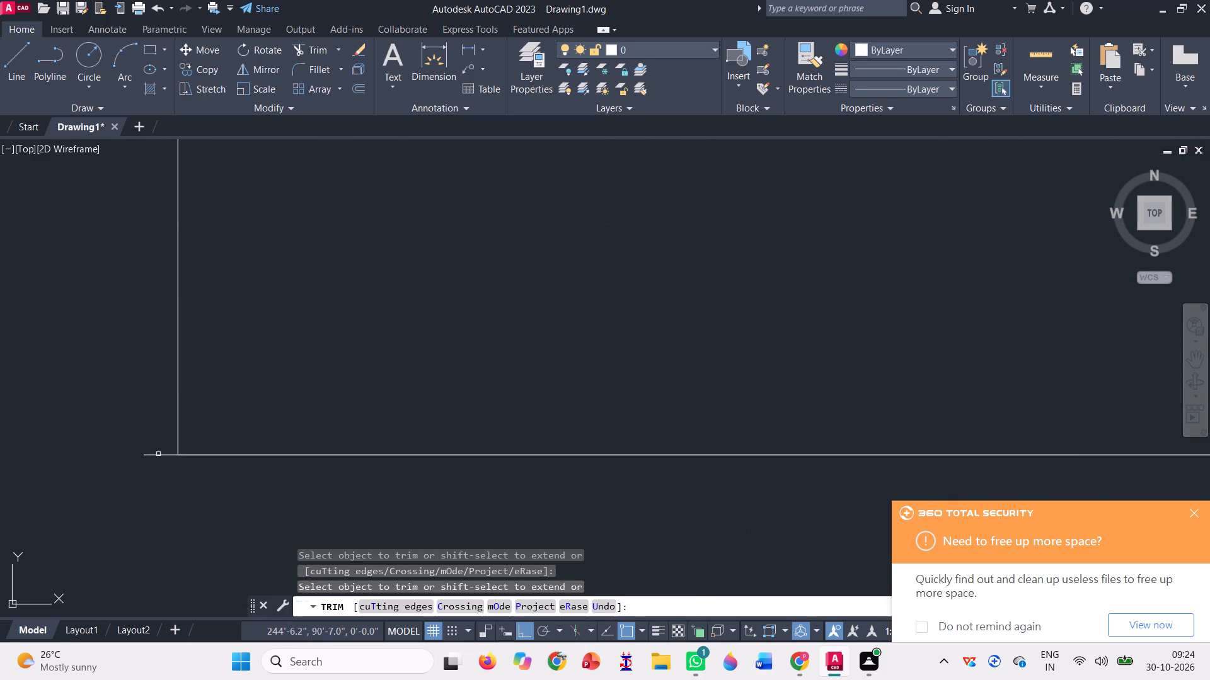
pyautogui.click(158, 454)
# Trim the duplicate overlapping lines along the first-floor slab's top and bottom edges between its outer end and the central bay.
pyautogui.scroll(-1, 33, 453)
pyautogui.scroll(-2, 96, 444)
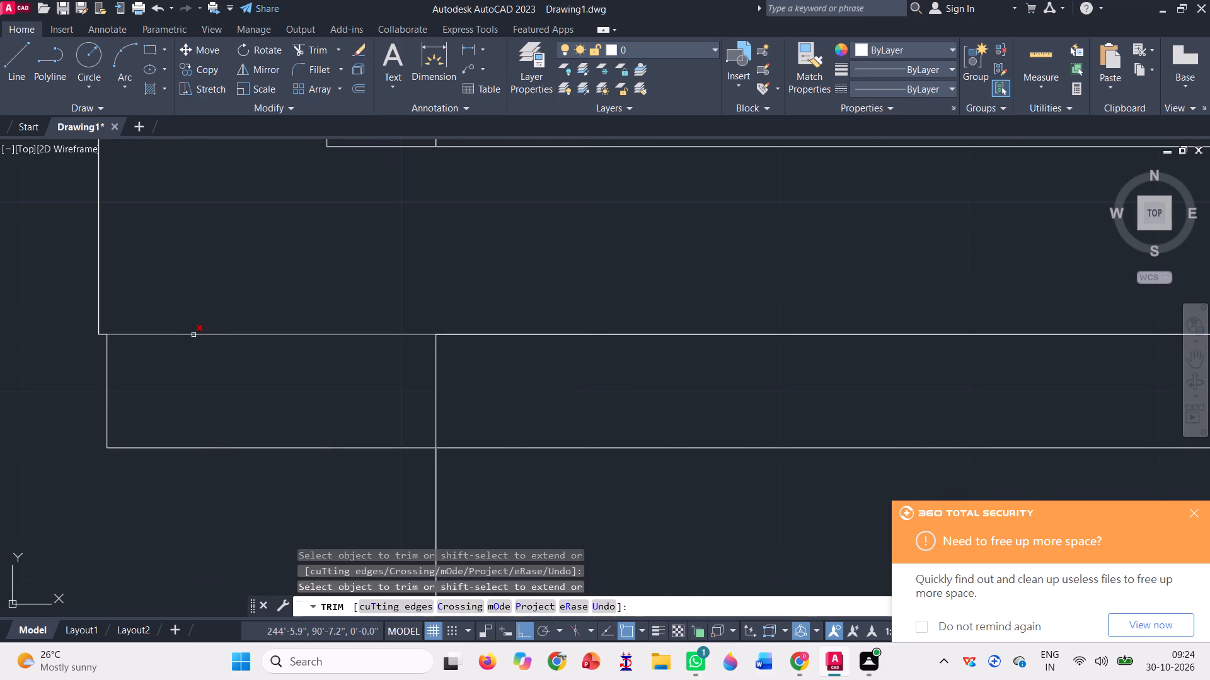
pyautogui.click(193, 335)
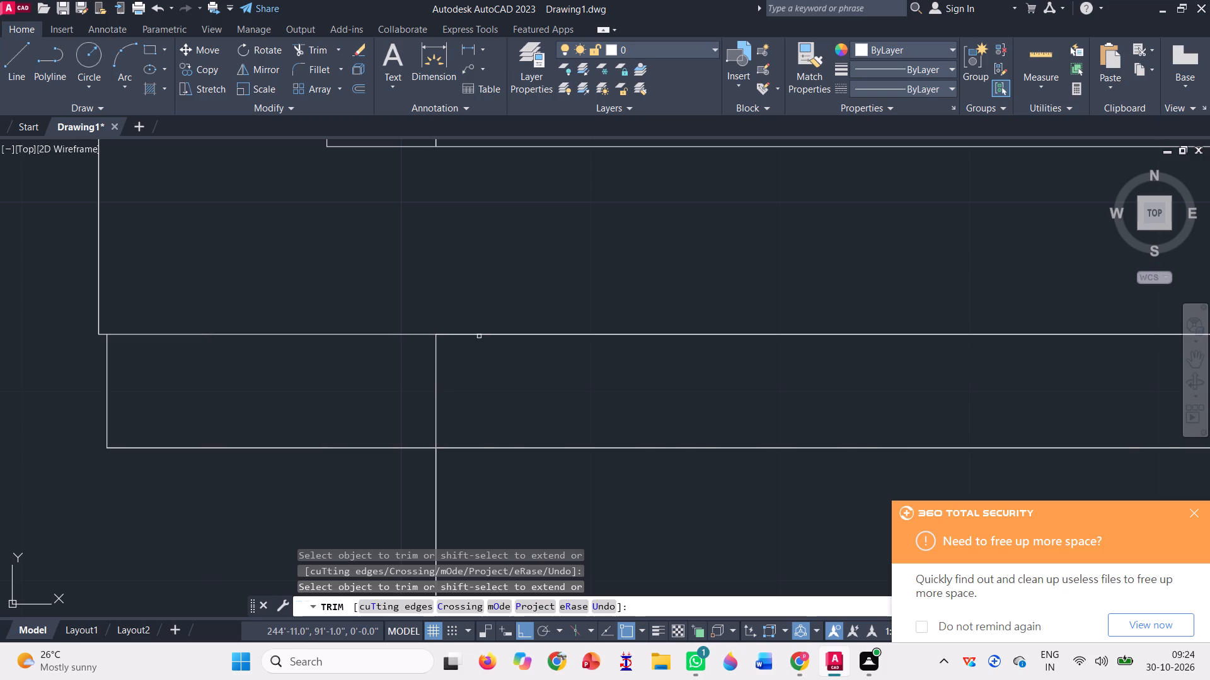
pyautogui.click(477, 335)
pyautogui.scroll(-1, 214, 323)
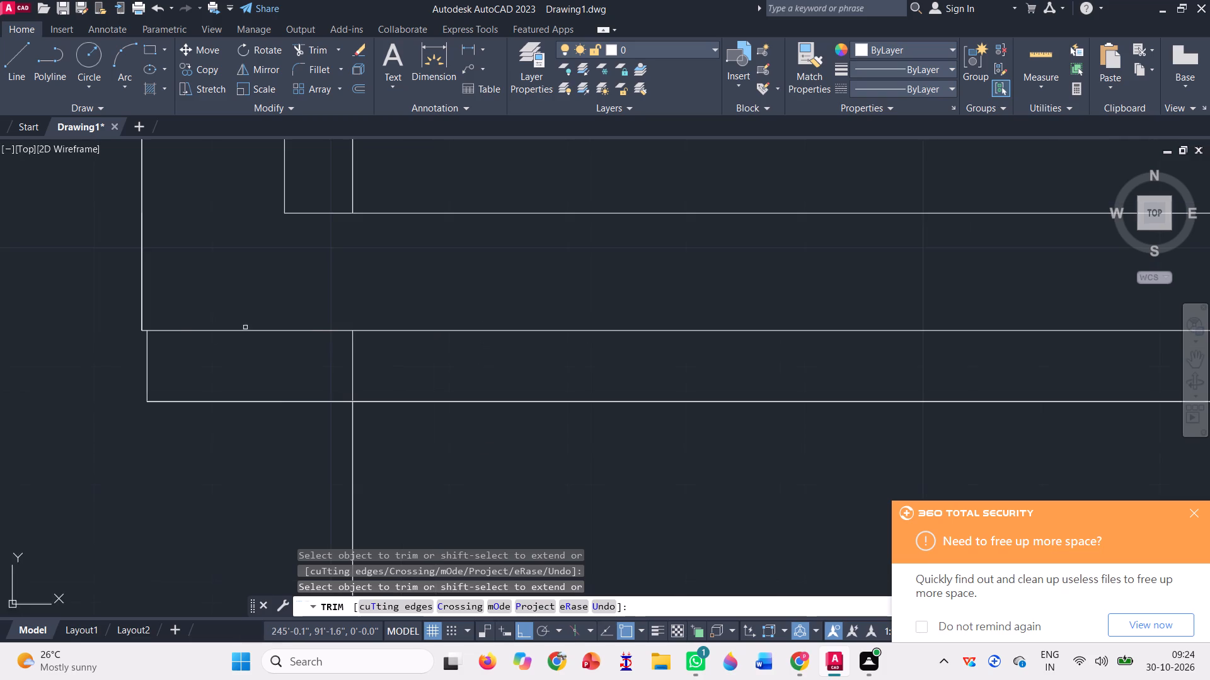
pyautogui.scroll(-1, 245, 327)
pyautogui.click(268, 376)
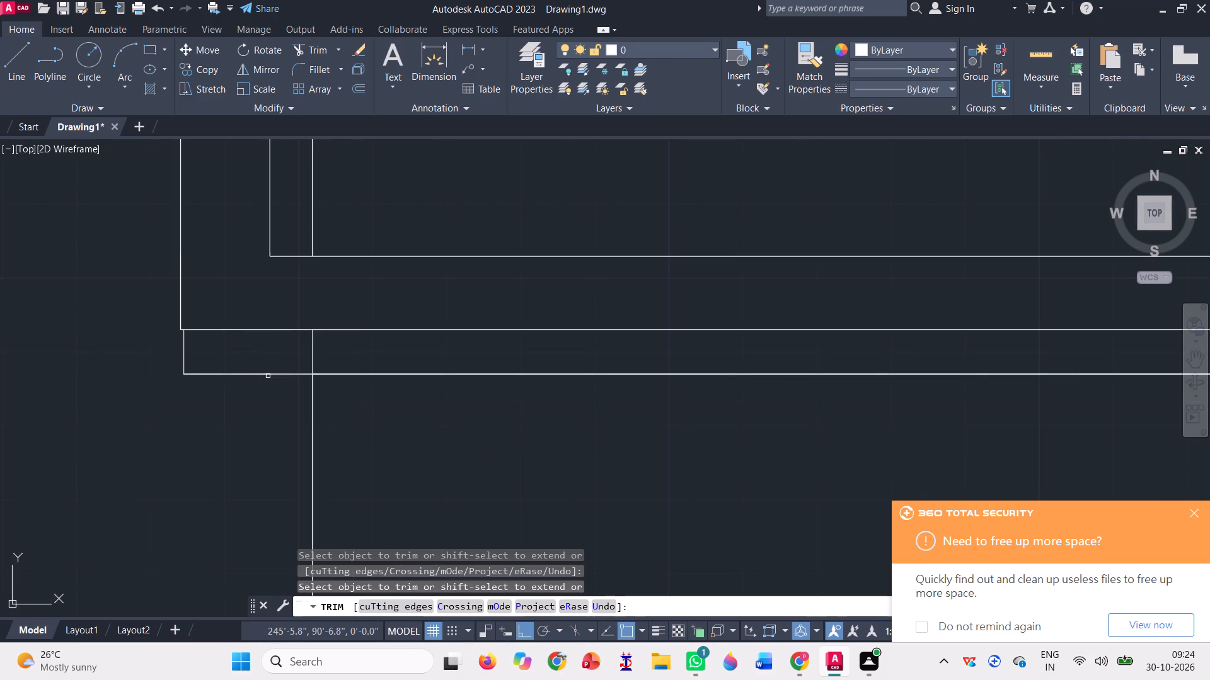
pyautogui.click(268, 376)
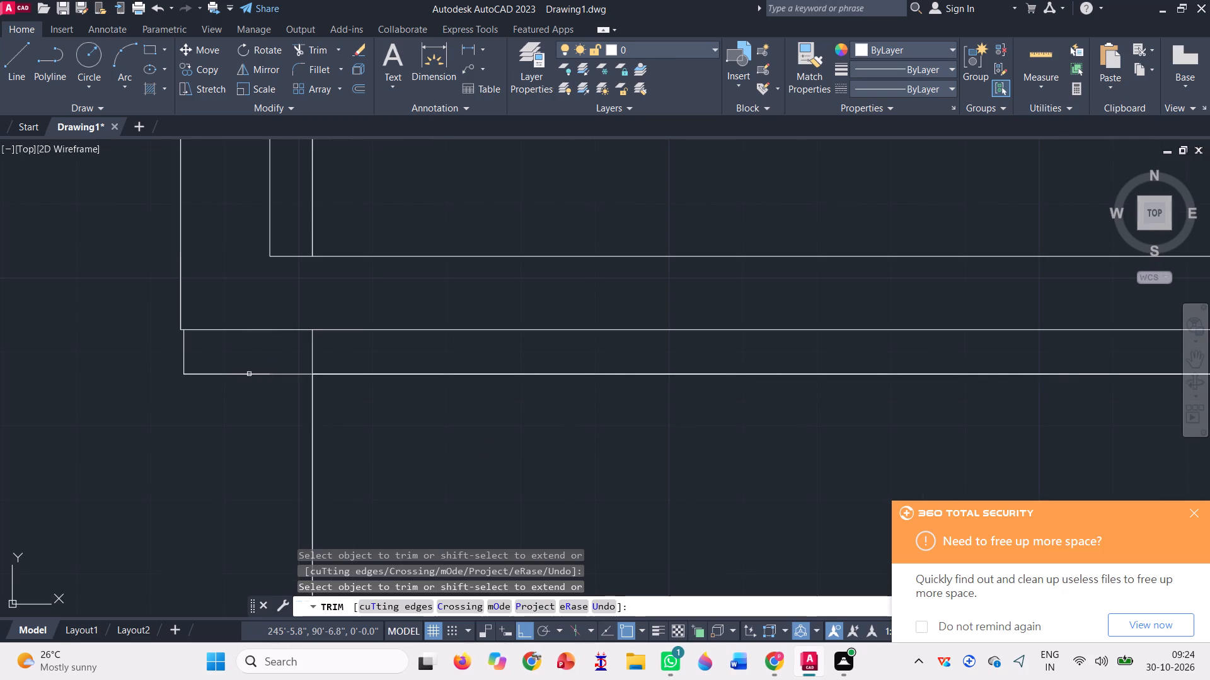
pyautogui.click(236, 375)
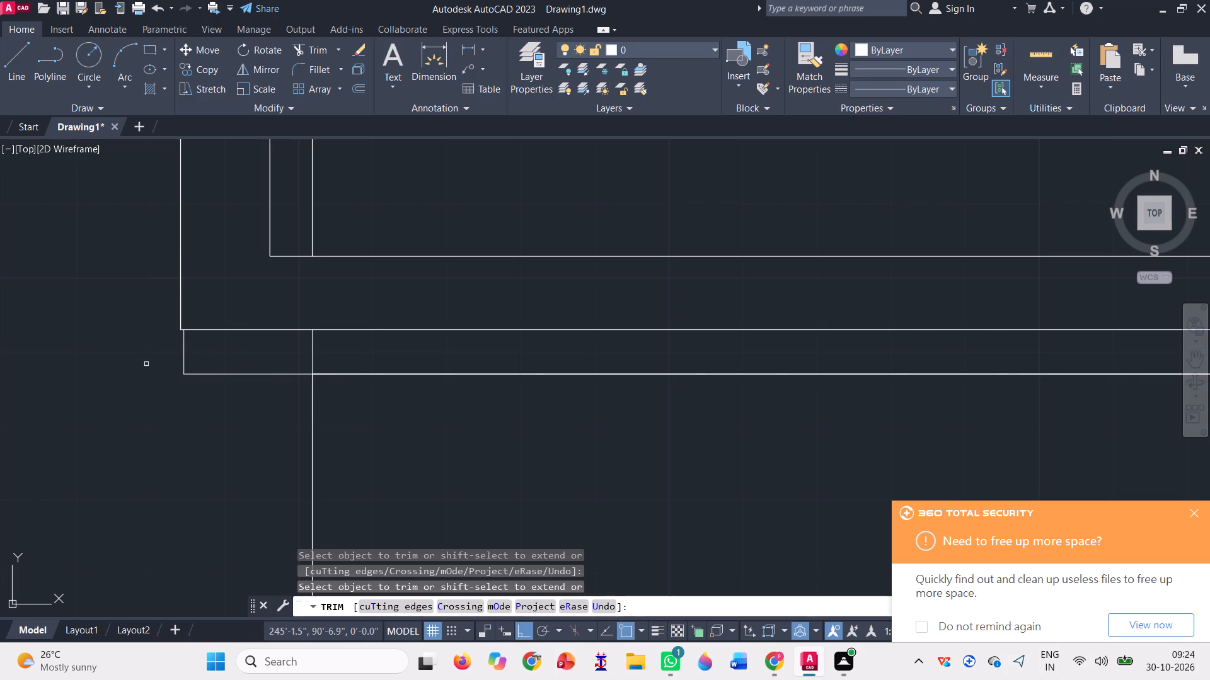
pyautogui.scroll(-1, 130, 363)
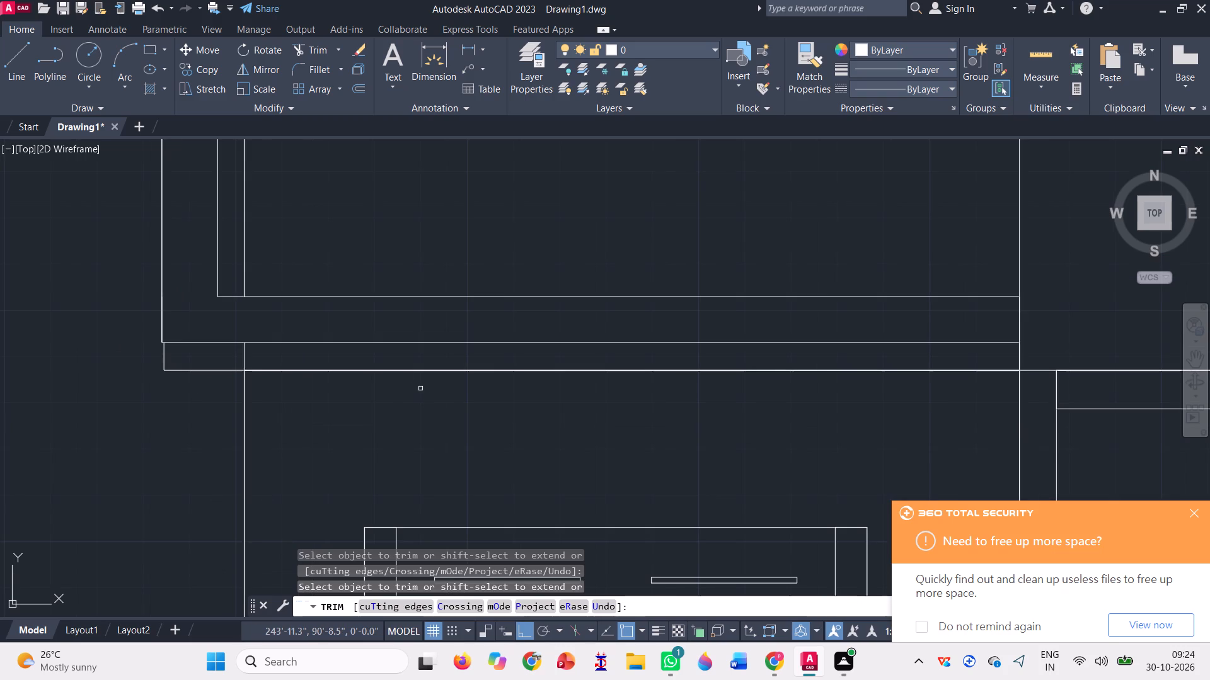
pyautogui.click(394, 370)
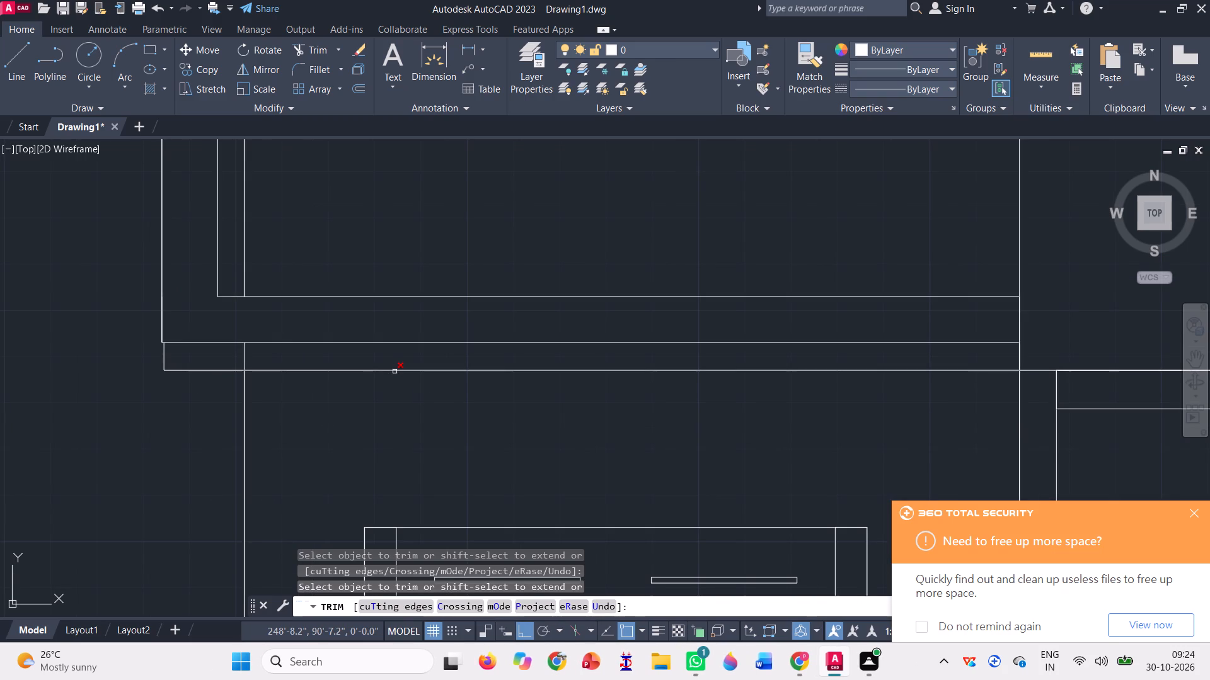
pyautogui.click(395, 371)
pyautogui.click(395, 371)
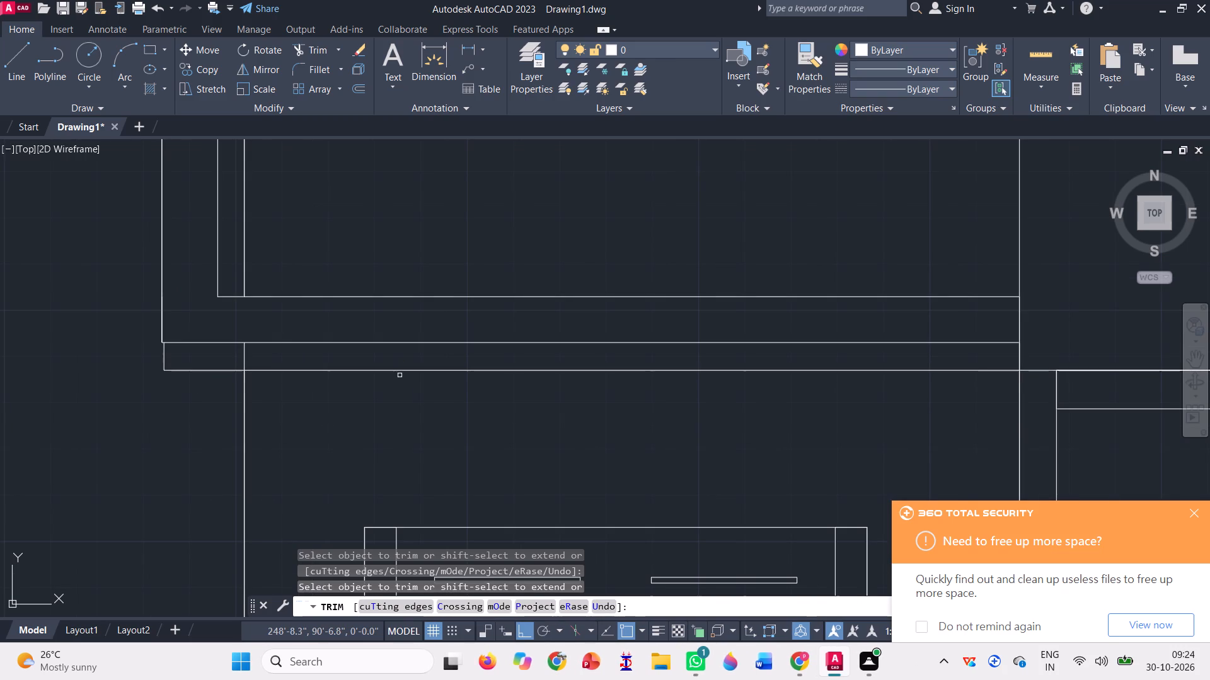
pyautogui.scroll(2, 1018, 352)
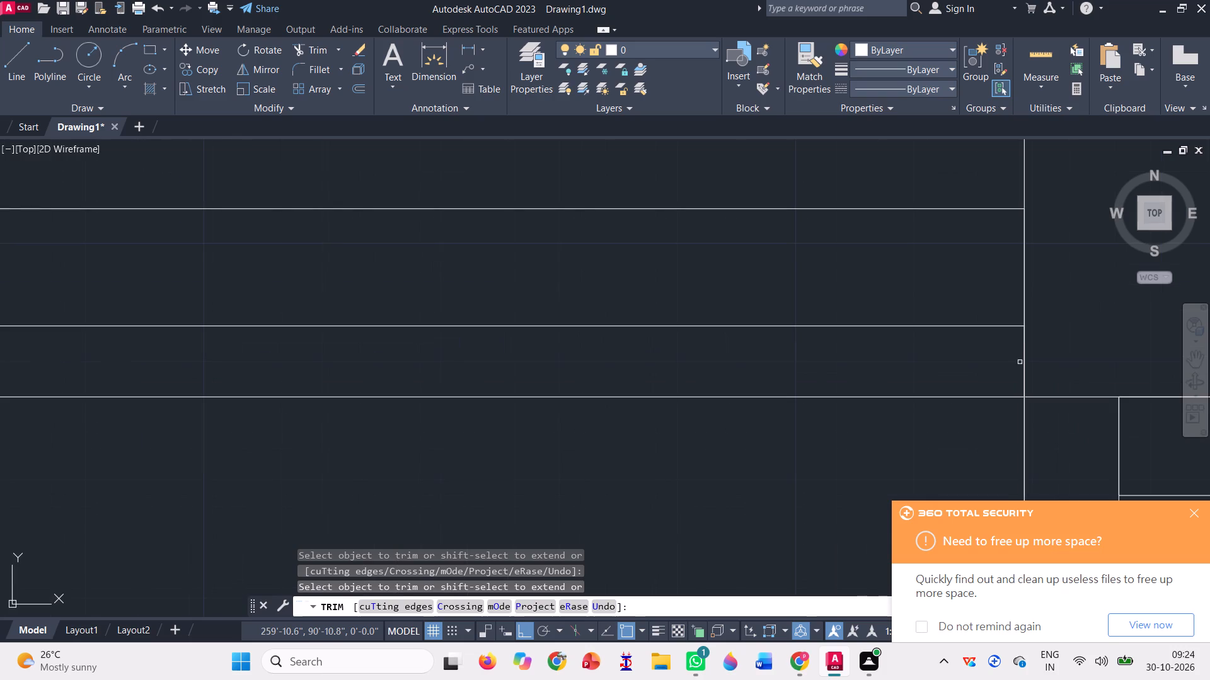
pyautogui.scroll(-5, 507, 309)
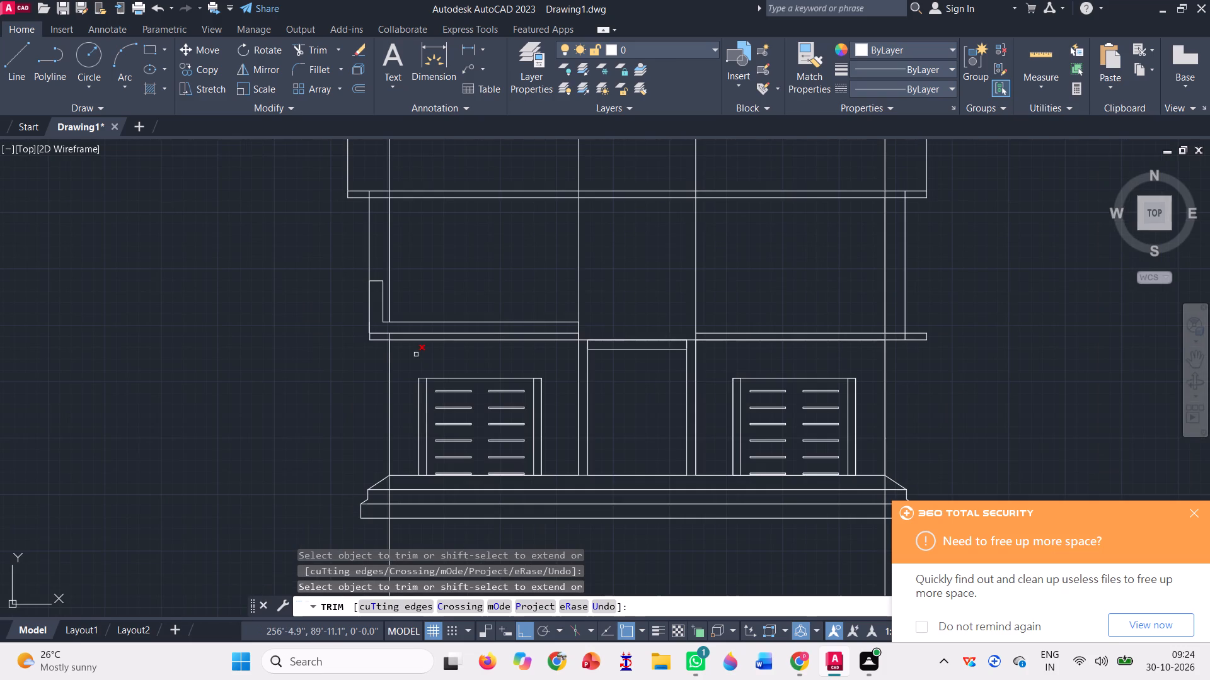
pyautogui.press('Escape')
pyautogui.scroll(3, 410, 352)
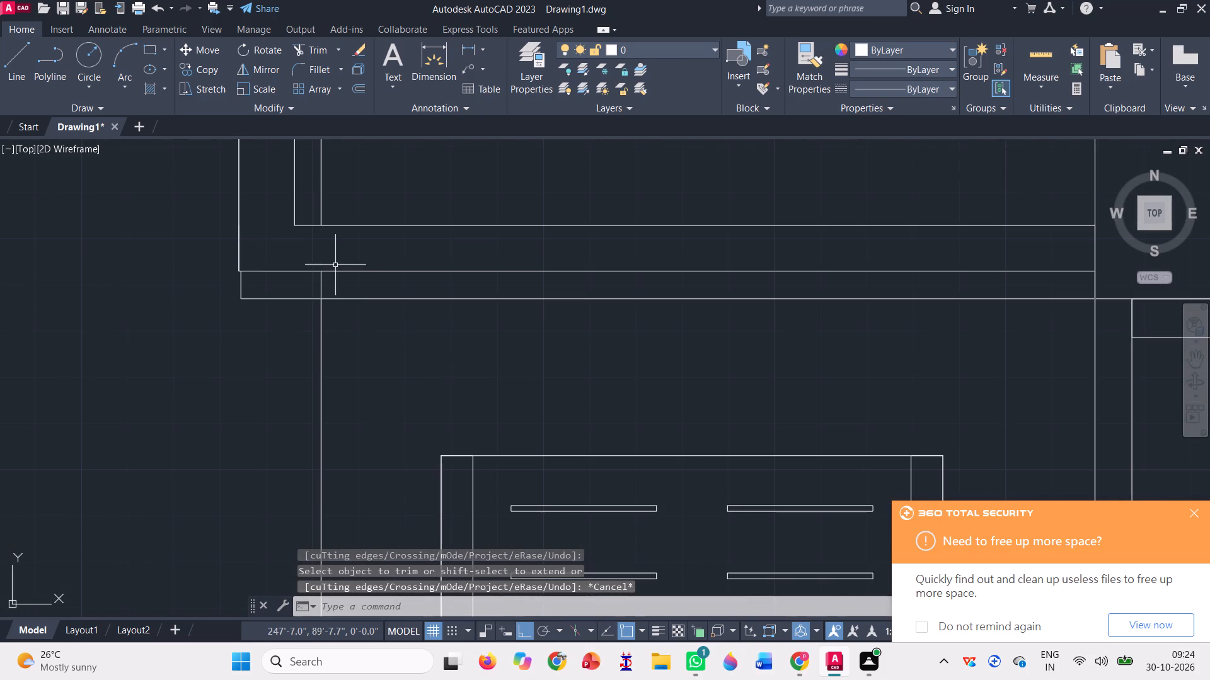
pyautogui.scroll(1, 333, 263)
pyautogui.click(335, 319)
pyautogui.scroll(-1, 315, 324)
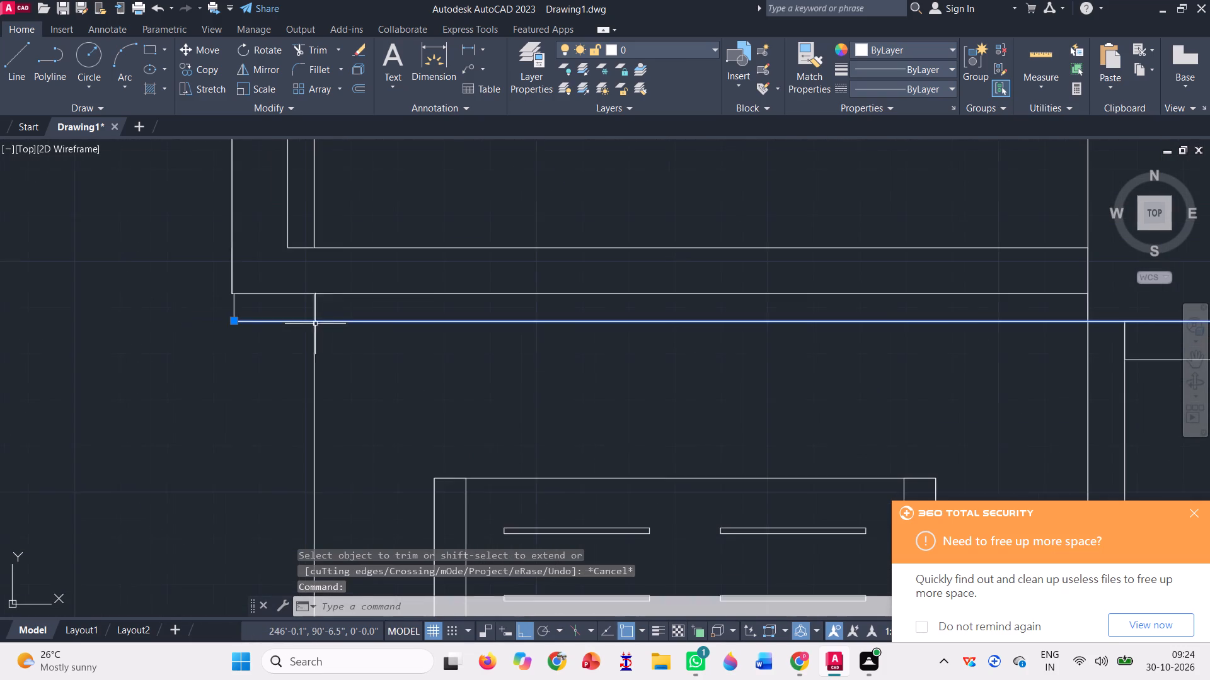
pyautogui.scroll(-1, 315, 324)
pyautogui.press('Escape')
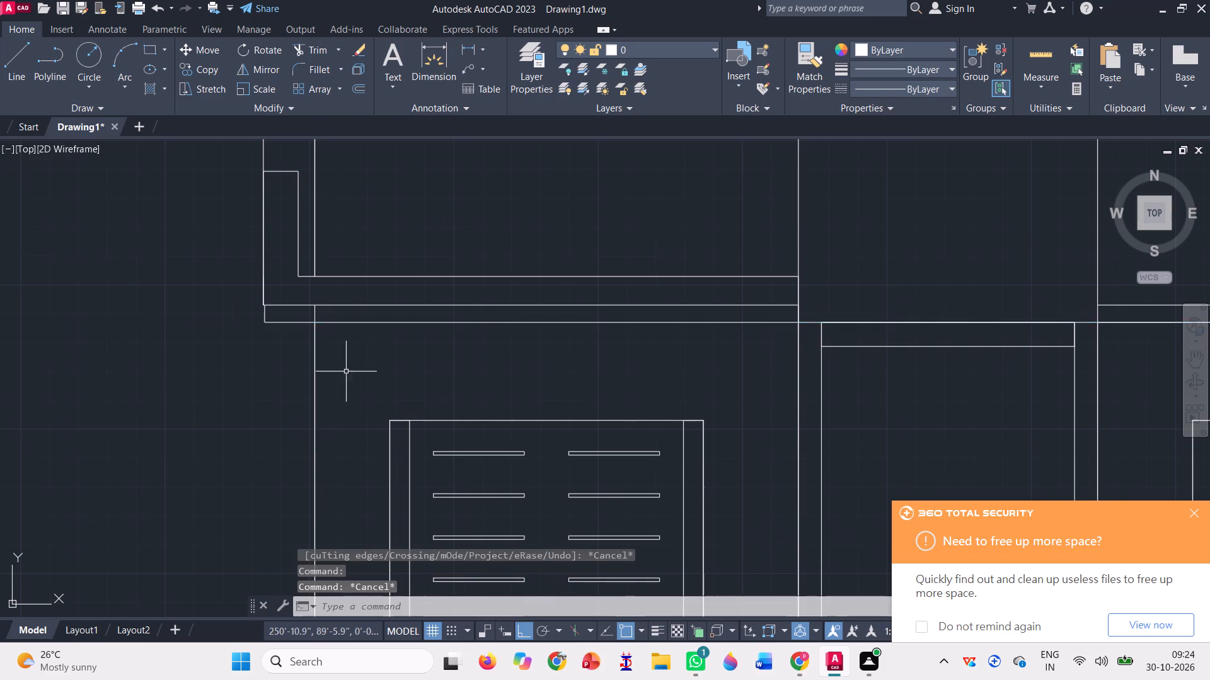
# Mirror the left first-floor balcony outline and slab lines about the central entrance's vertical midline, keeping the originals.
pyautogui.scroll(-2, 282, 371)
pyautogui.scroll(2, 323, 365)
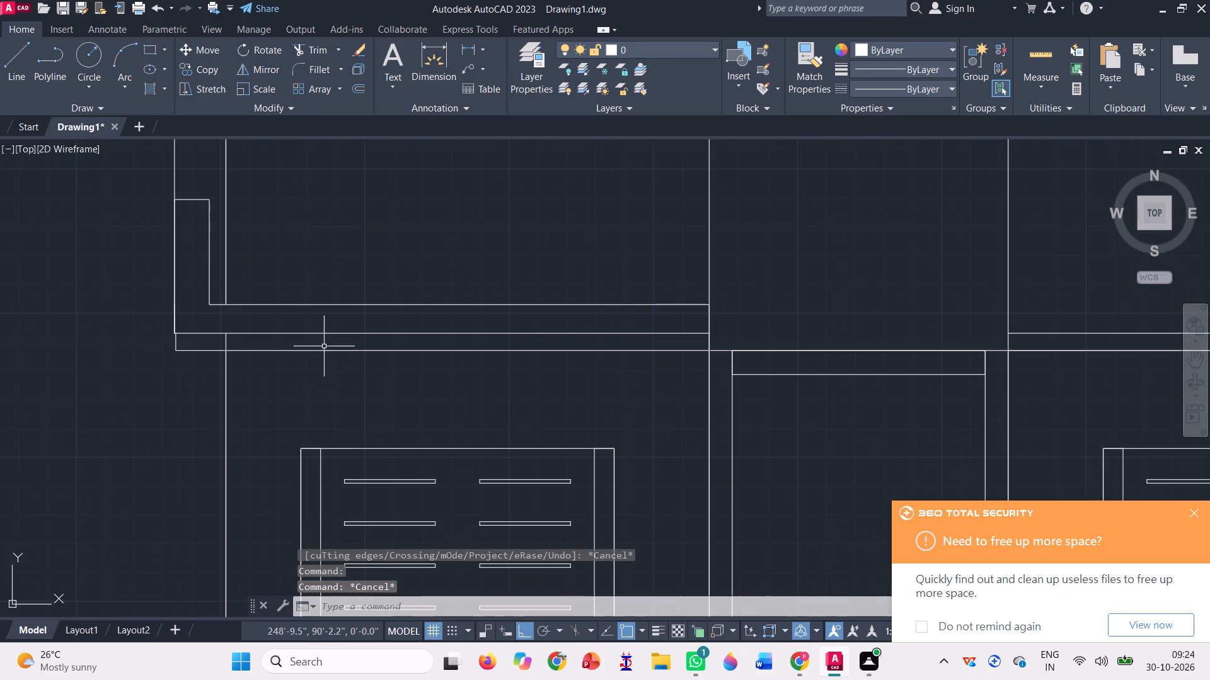
pyautogui.click(294, 343)
pyautogui.click(262, 291)
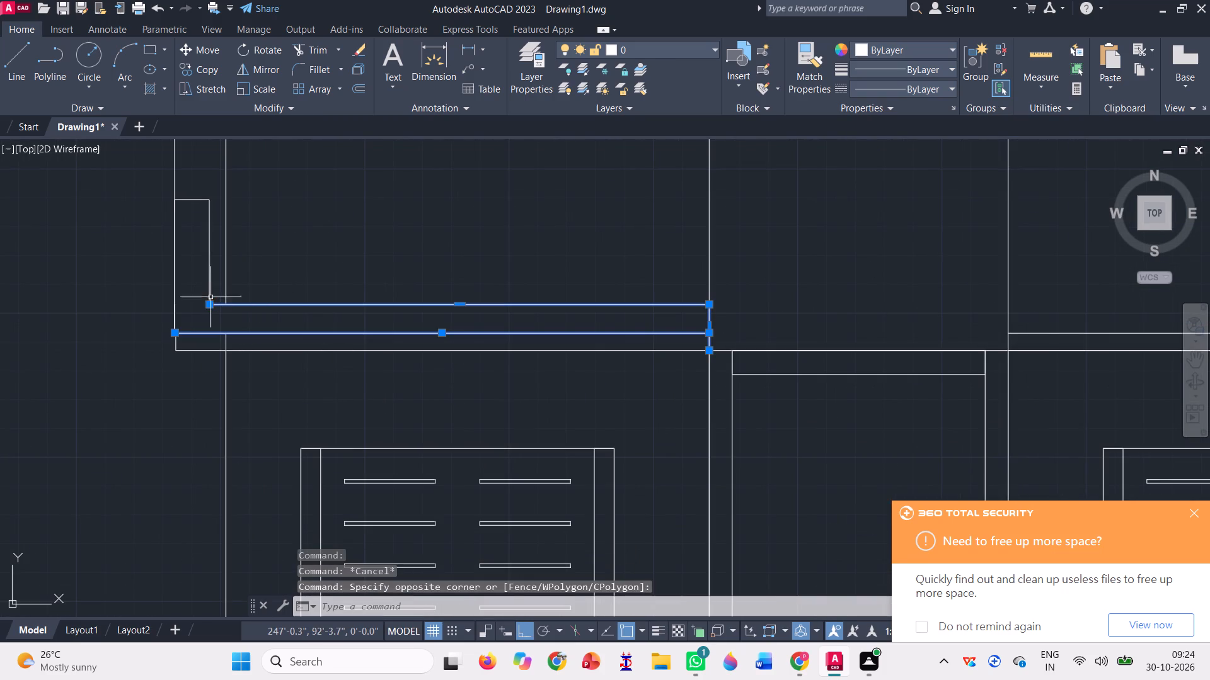
pyautogui.click(210, 276)
pyautogui.scroll(2, 204, 351)
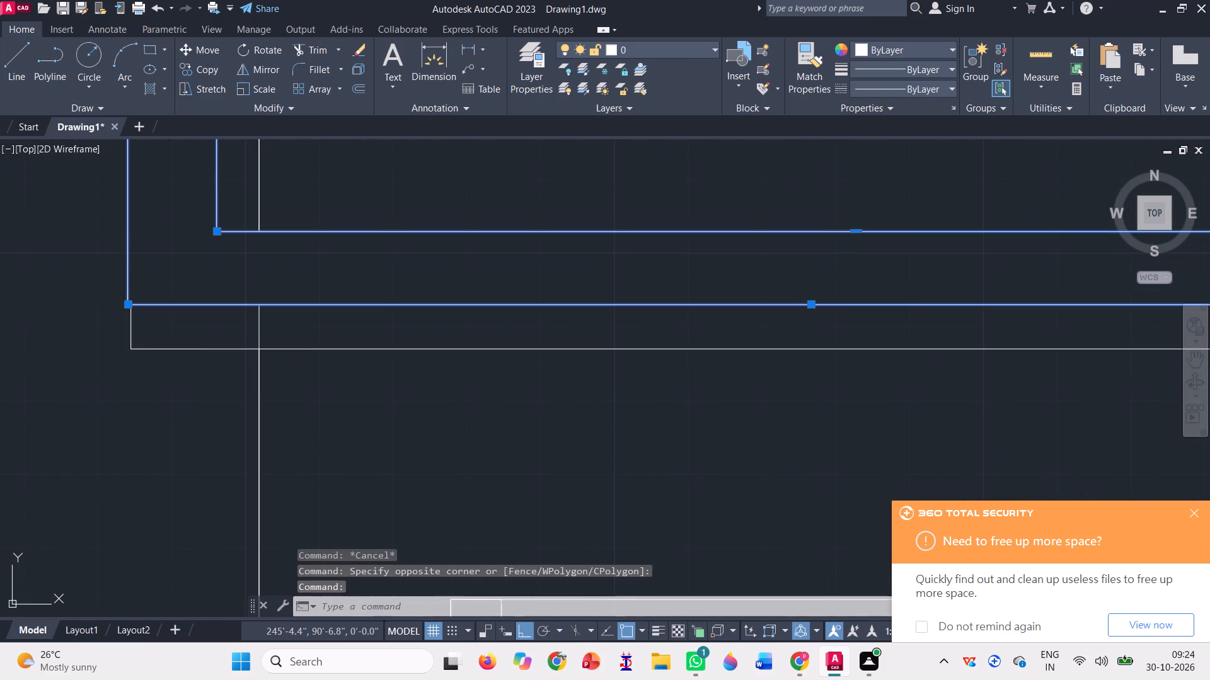
pyautogui.click(202, 361)
pyautogui.click(120, 325)
pyautogui.scroll(-4, 186, 356)
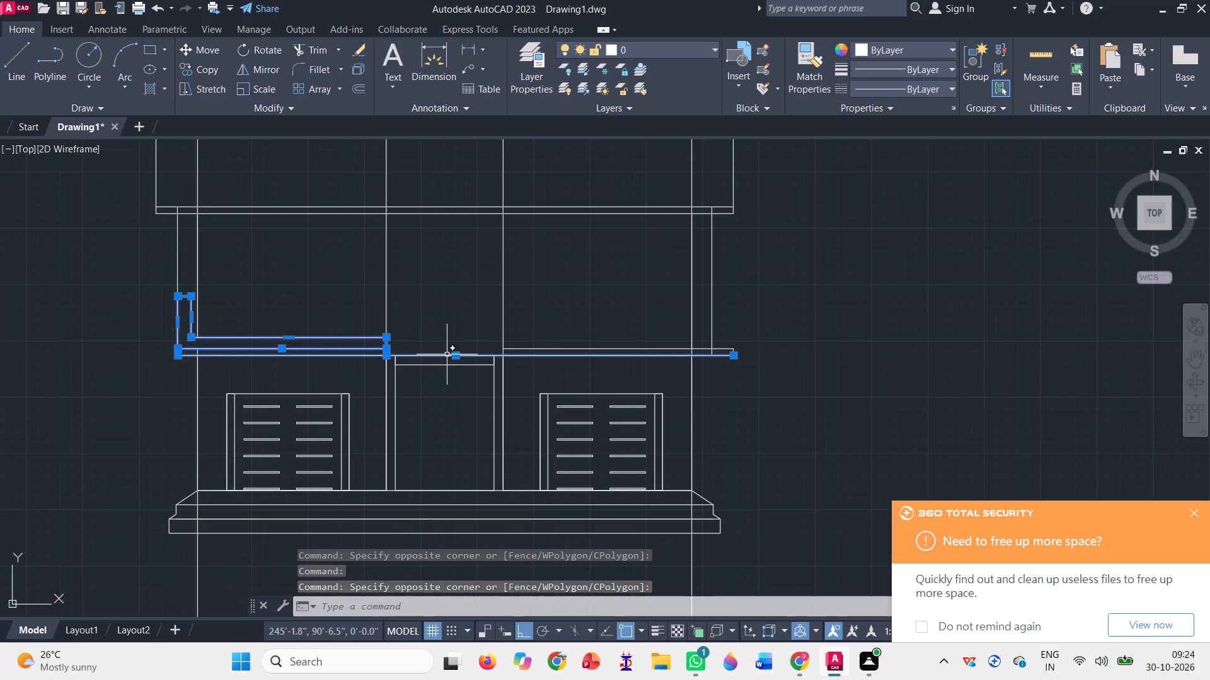
pyautogui.click(267, 65)
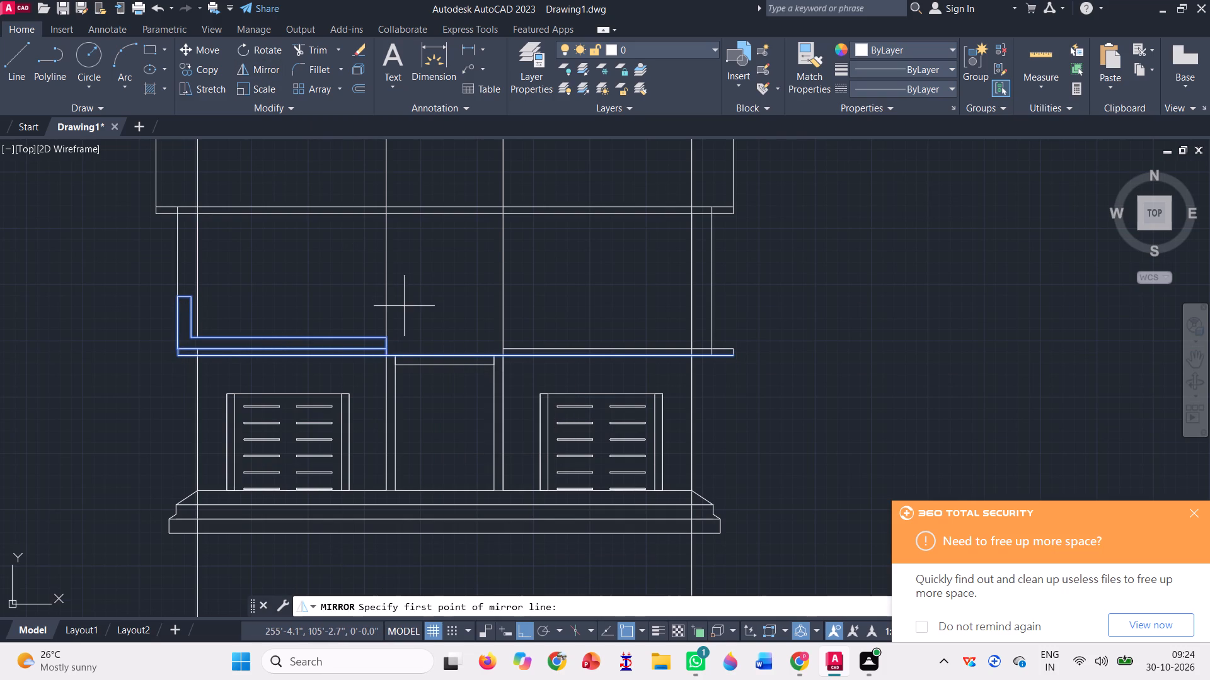
pyautogui.scroll(3, 438, 353)
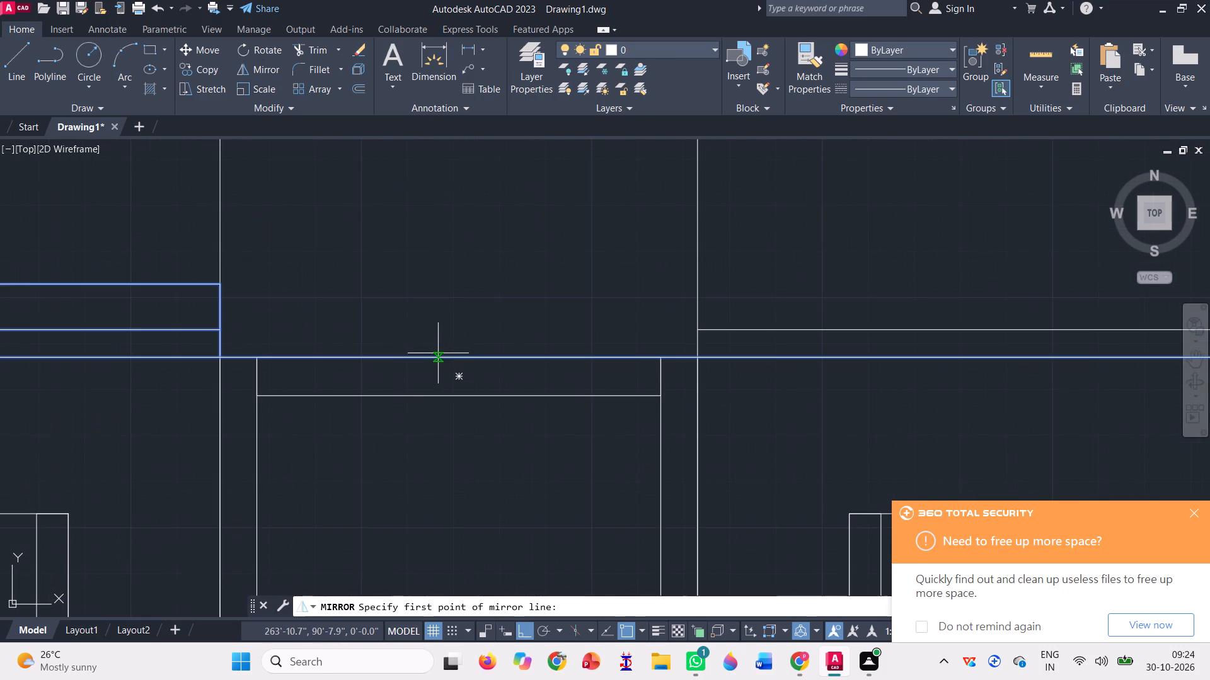
pyautogui.click(456, 358)
pyautogui.scroll(-3, 418, 370)
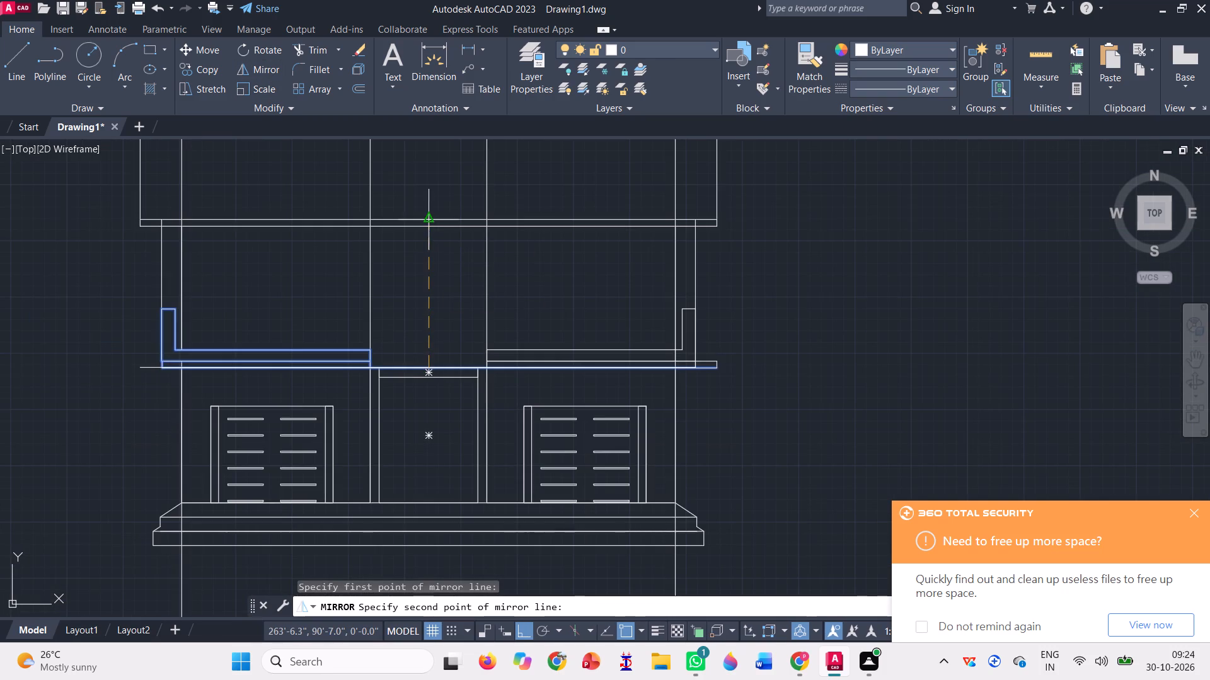
pyautogui.click(430, 218)
pyautogui.click(435, 302)
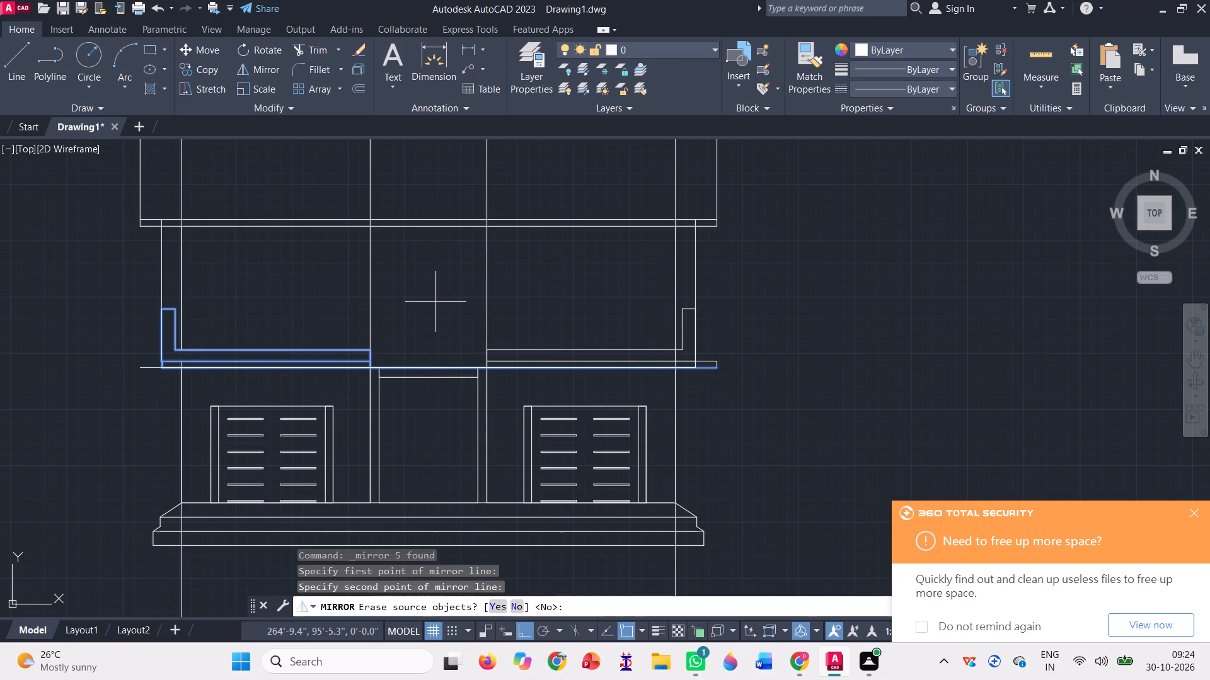
pyautogui.click(435, 302)
pyautogui.press('space')
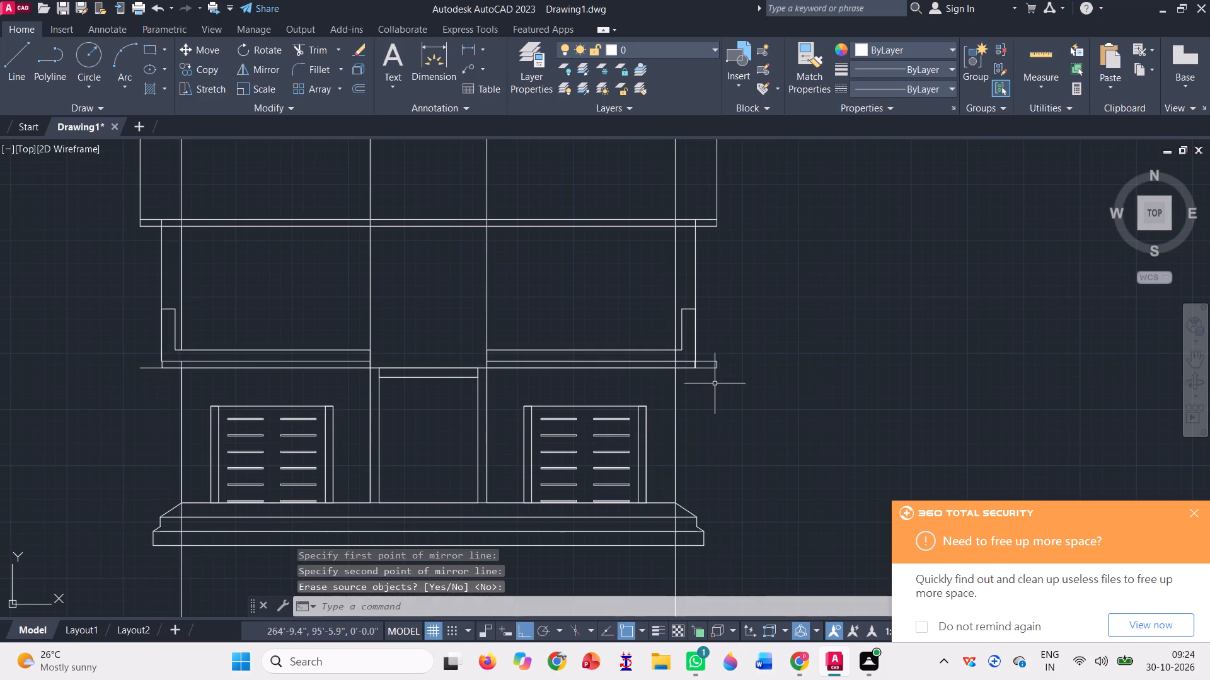
# Erase the old first-floor slab's top, bottom and end lines that project past the right mirrored balcony outline.
pyautogui.scroll(3, 713, 380)
pyautogui.click(737, 363)
pyautogui.click(664, 266)
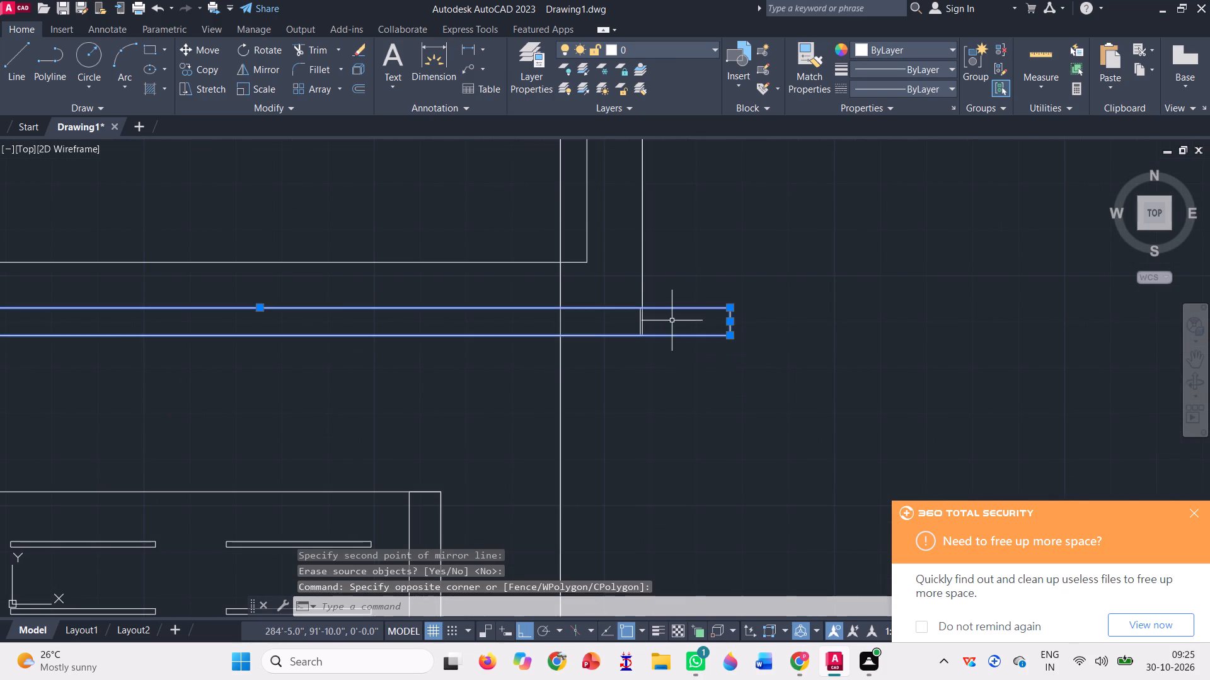
pyautogui.scroll(-4, 673, 344)
pyautogui.scroll(2, 665, 343)
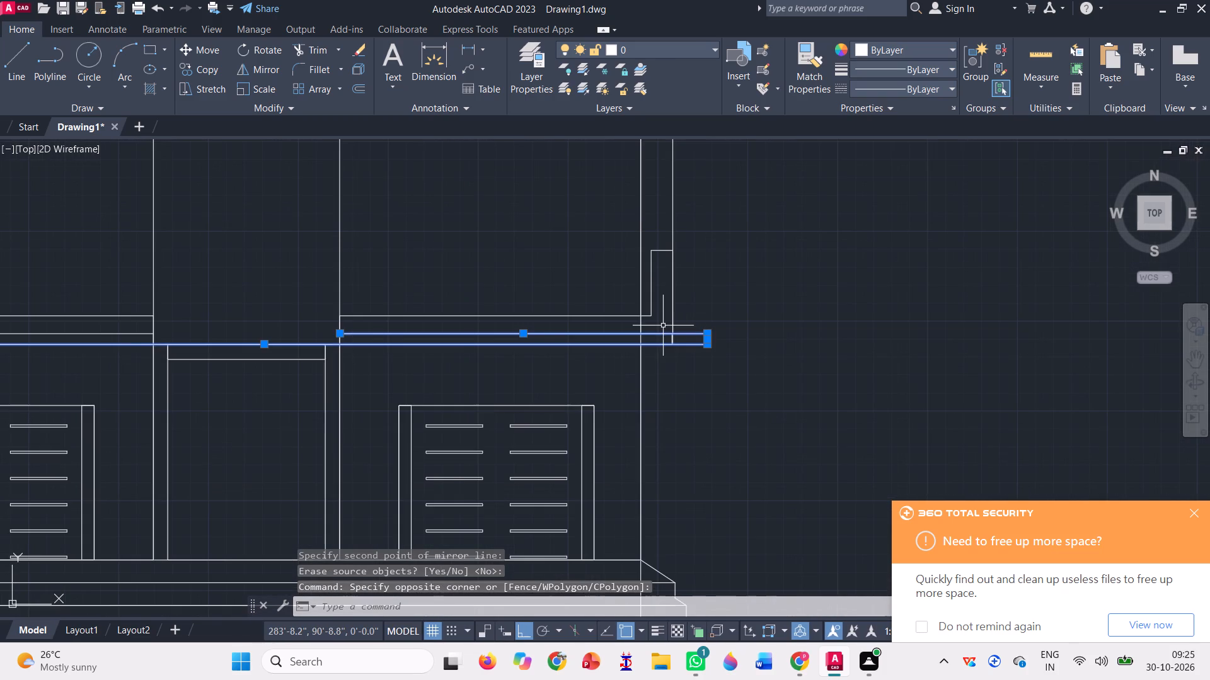
pyautogui.scroll(-1, 667, 326)
pyautogui.press('Delete')
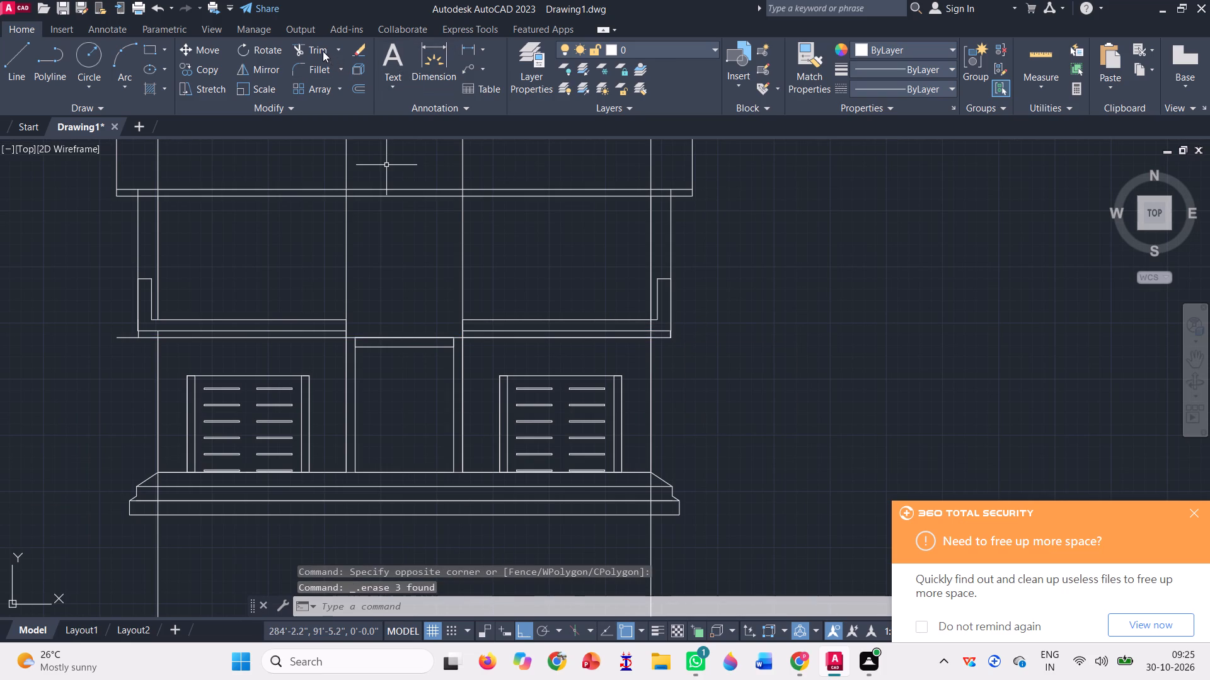
# Trim the slab bottom line's stub projecting beyond the left balcony's outer end.
pyautogui.click(304, 48)
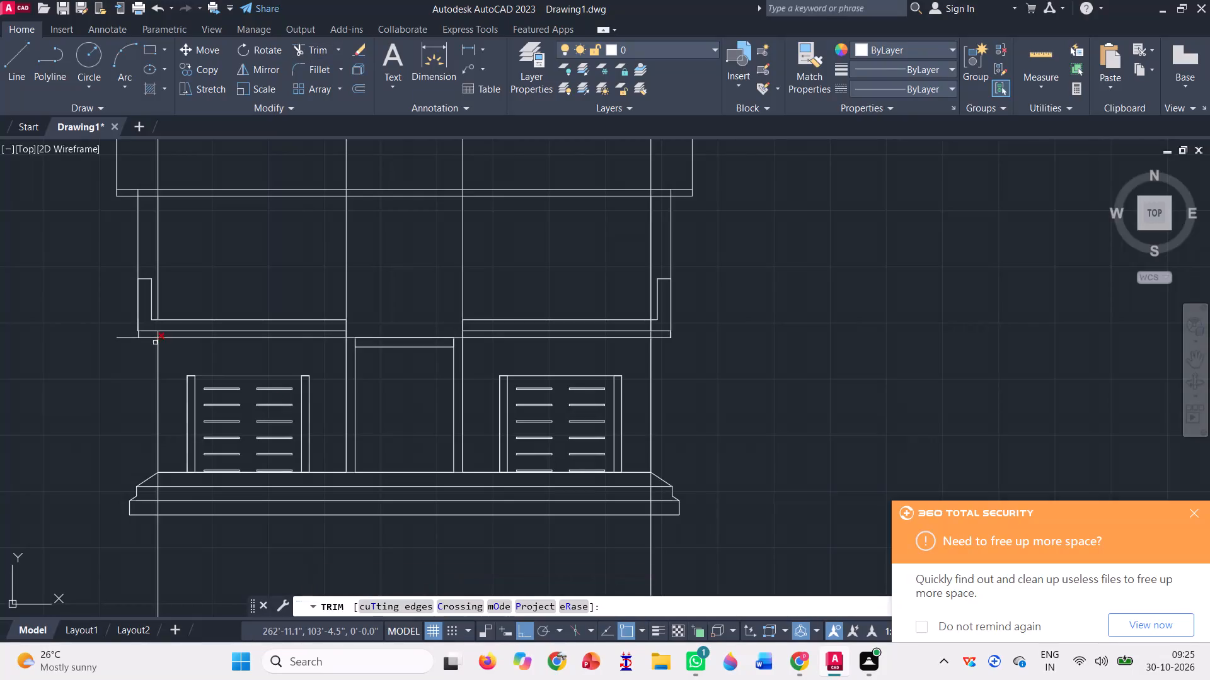
pyautogui.scroll(3, 114, 348)
pyautogui.click(145, 296)
pyautogui.click(146, 359)
pyautogui.scroll(-3, 146, 351)
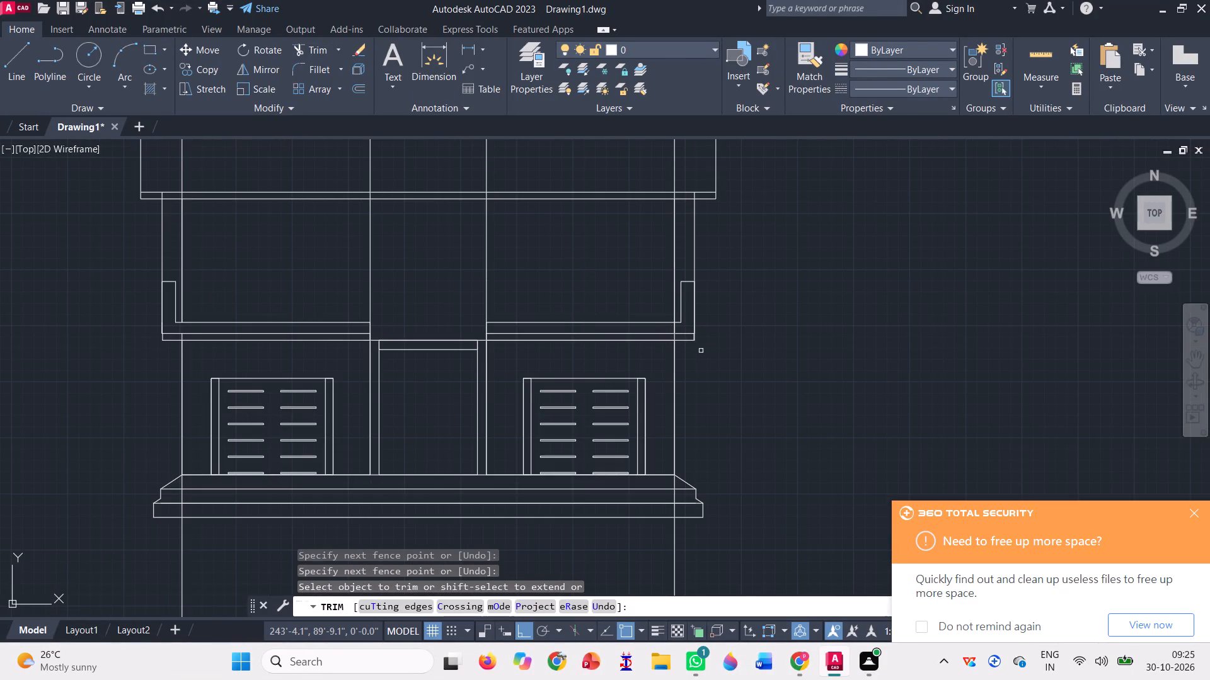
# Trim the short vertical stub below the slab's top edge, just outside the right balcony slab's end.
pyautogui.scroll(4, 701, 349)
pyautogui.scroll(3, 658, 246)
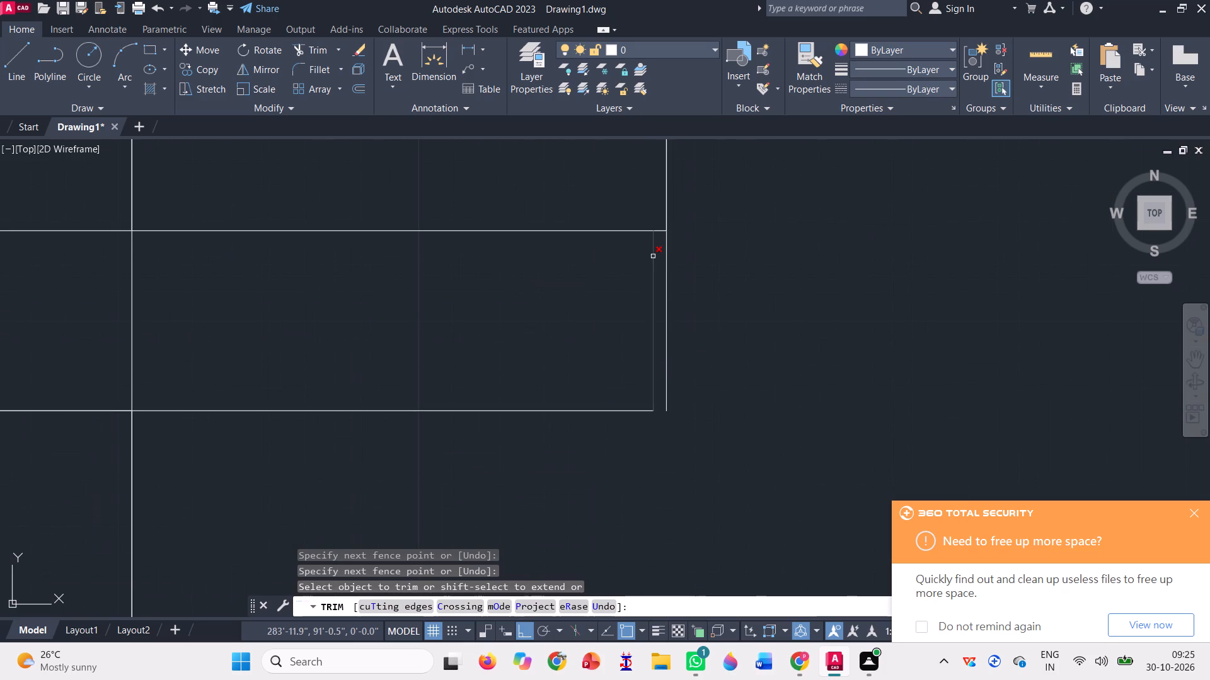
pyautogui.click(664, 273)
pyautogui.click(729, 291)
pyautogui.scroll(-5, 727, 329)
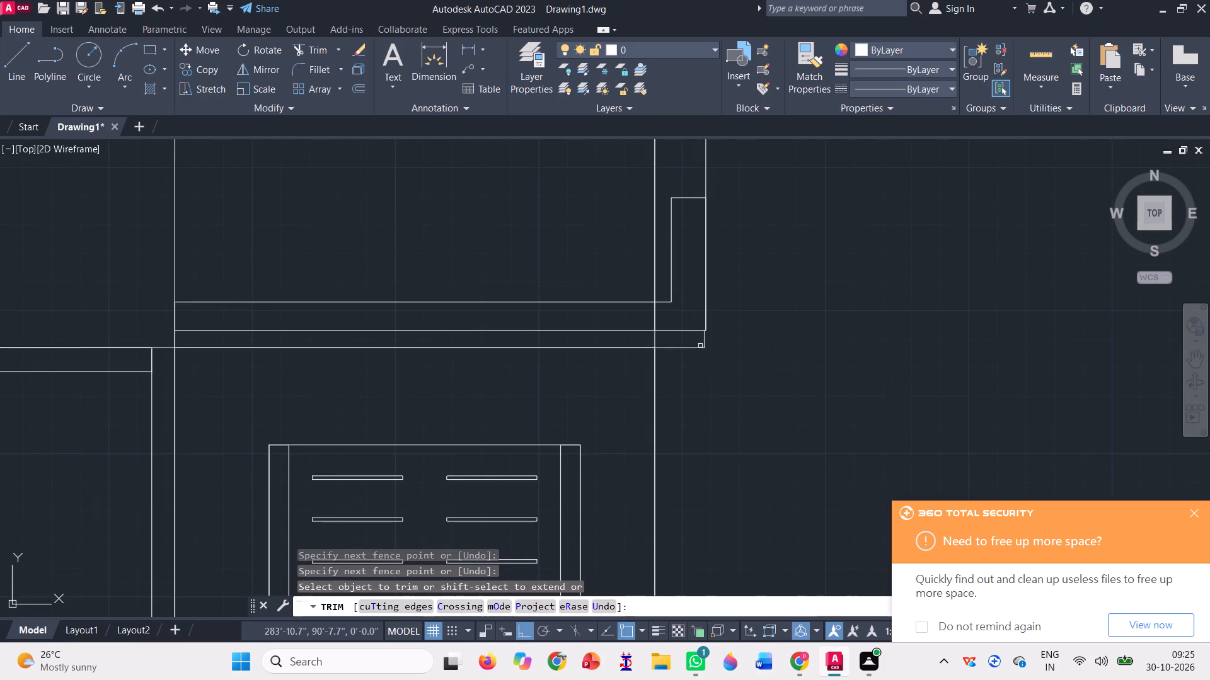
# Trim the right inner wall line where it crosses the balcony's horizontal band above the slab.
pyautogui.scroll(-3, 665, 342)
pyautogui.scroll(3, 665, 342)
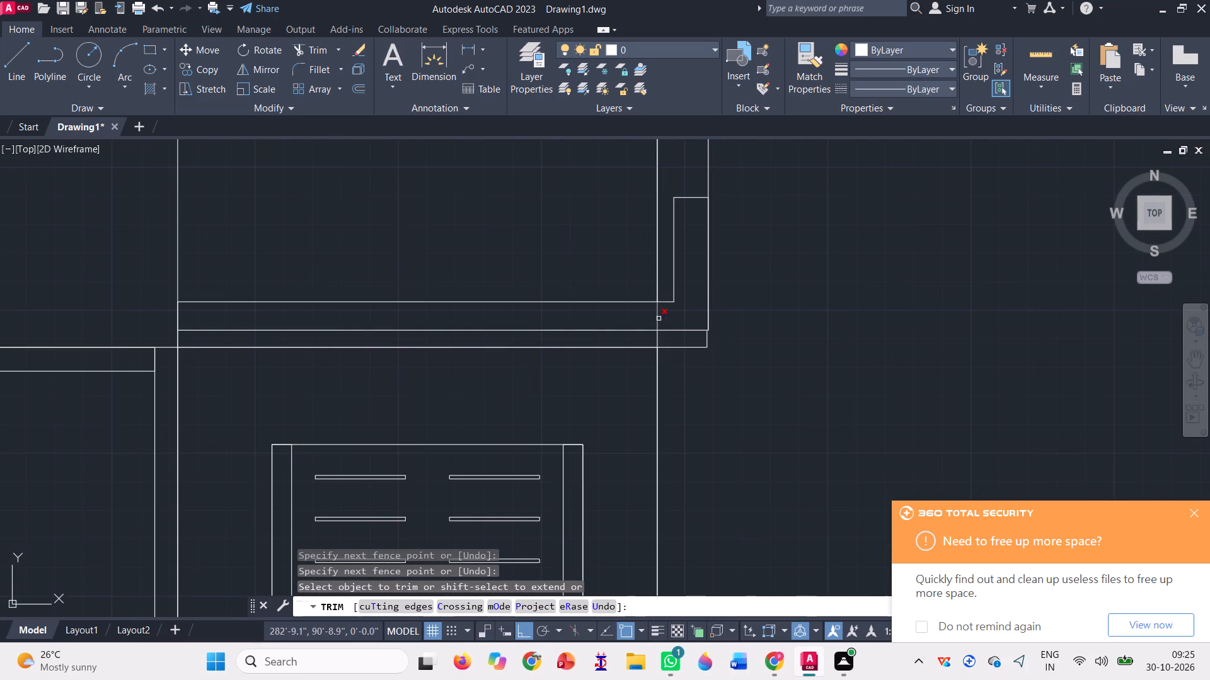
pyautogui.click(659, 315)
pyautogui.click(656, 315)
pyautogui.scroll(-1, 654, 324)
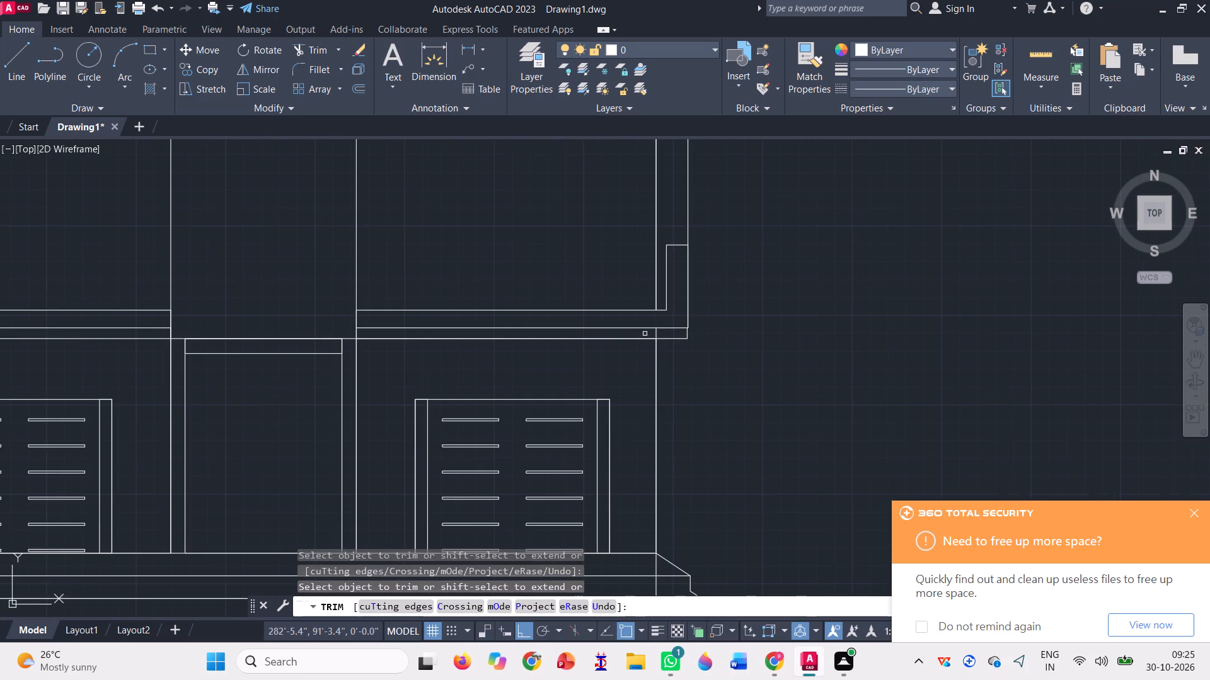
pyautogui.scroll(-3, 659, 343)
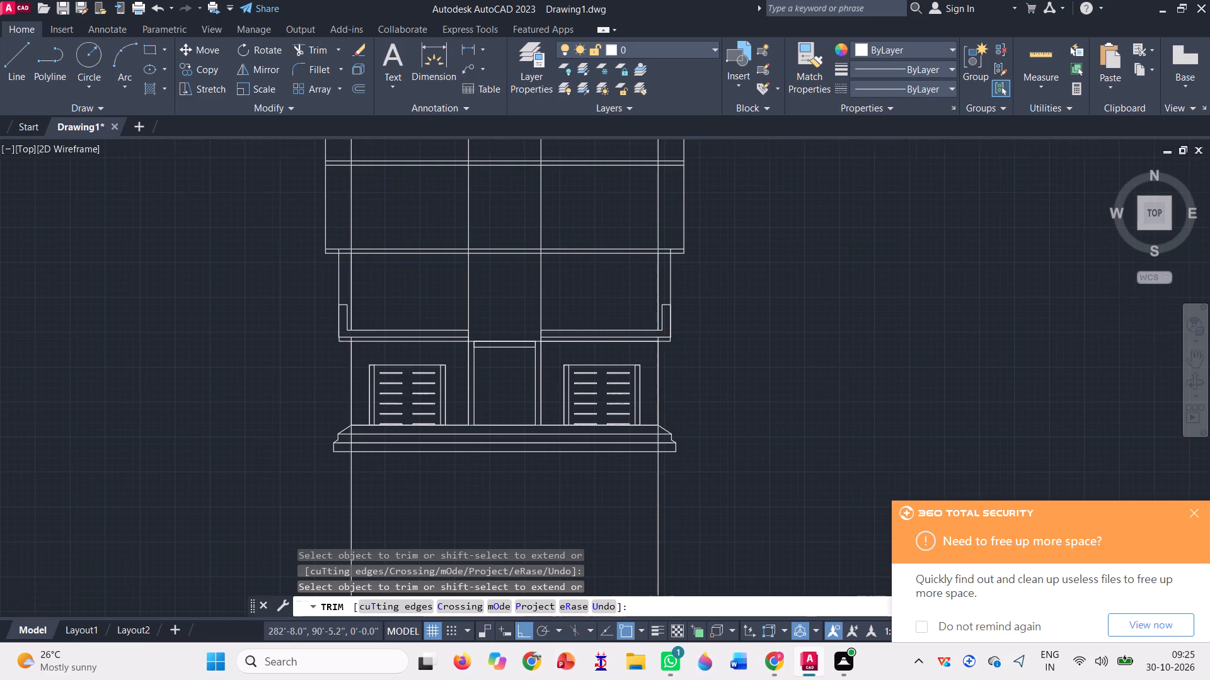
pyautogui.scroll(1, 647, 349)
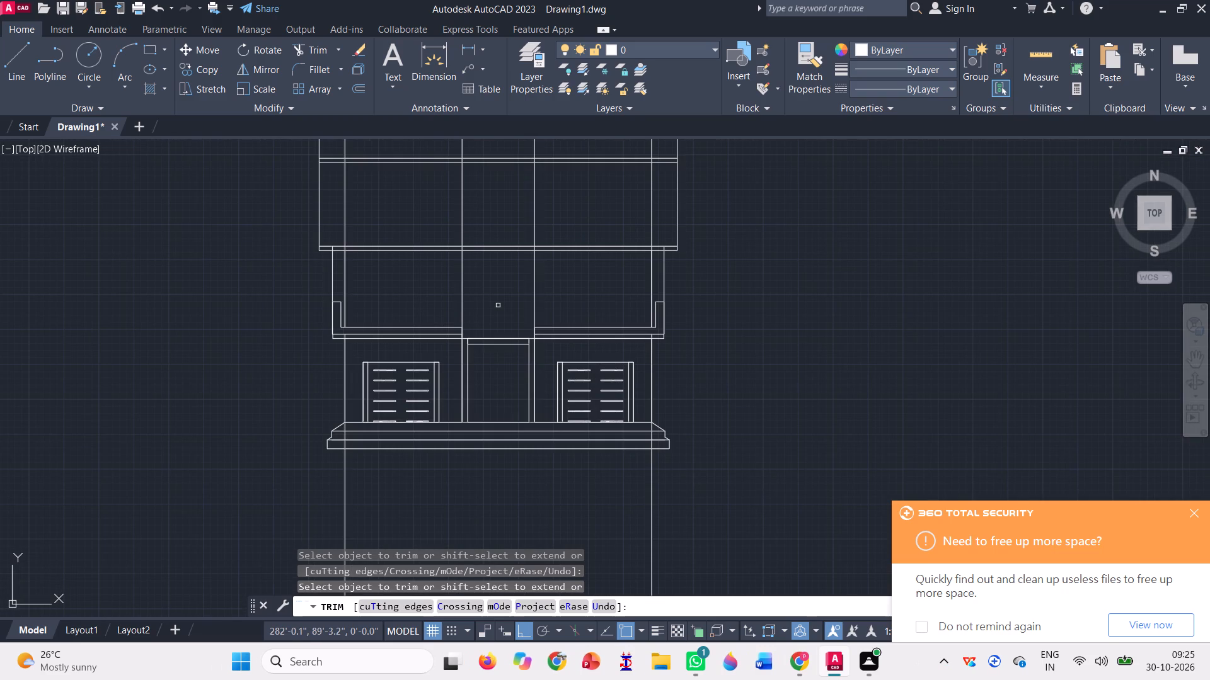
pyautogui.press('Escape')
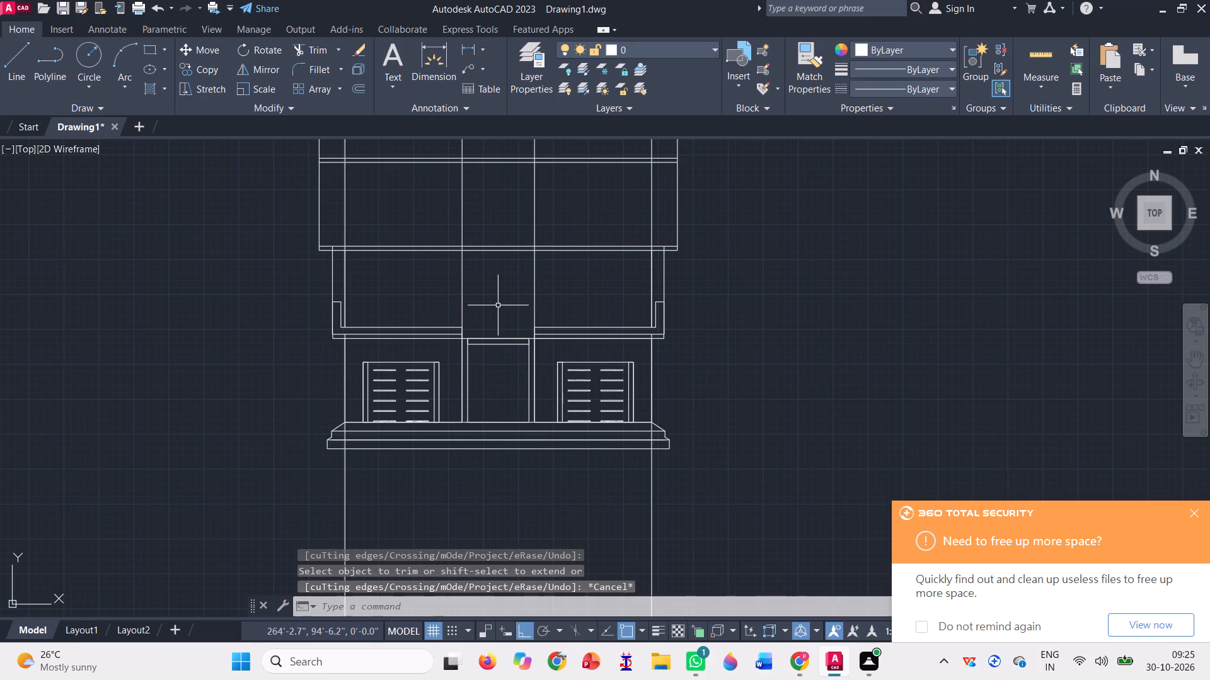
# Start a rectangle from the corner where the left balcony band's top edge meets the central bay's left vertical.
pyautogui.scroll(1, 498, 305)
pyautogui.scroll(1, 555, 349)
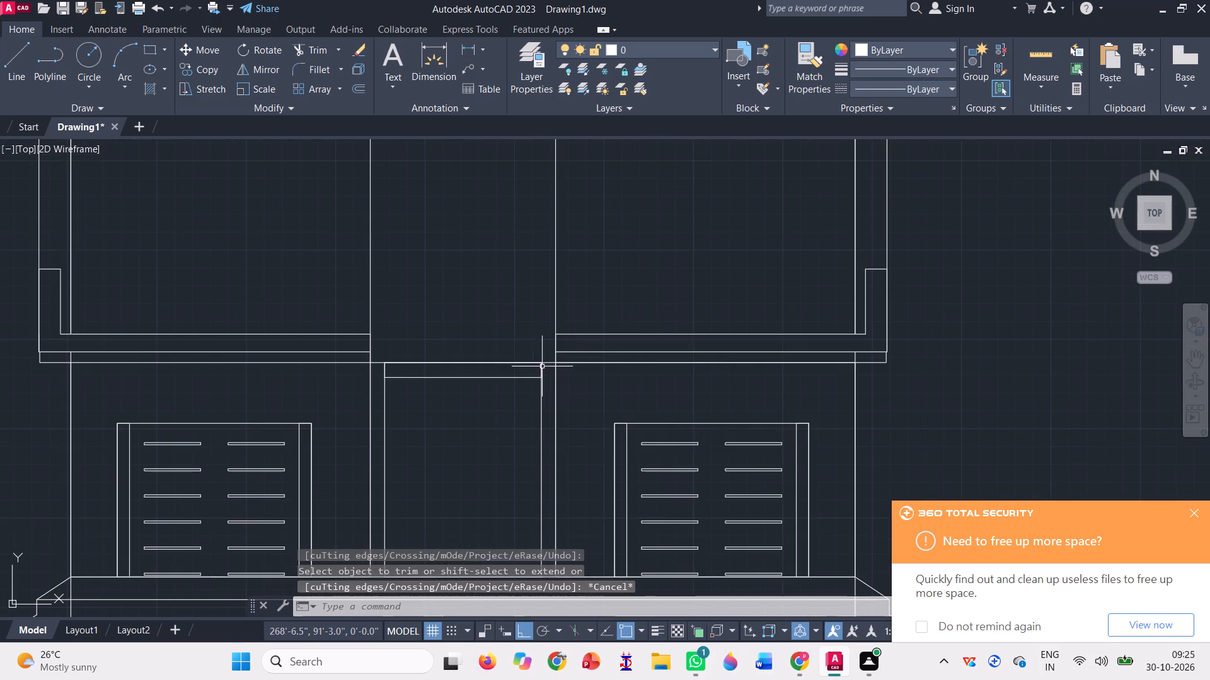
pyautogui.scroll(-1, 538, 366)
pyautogui.click(146, 45)
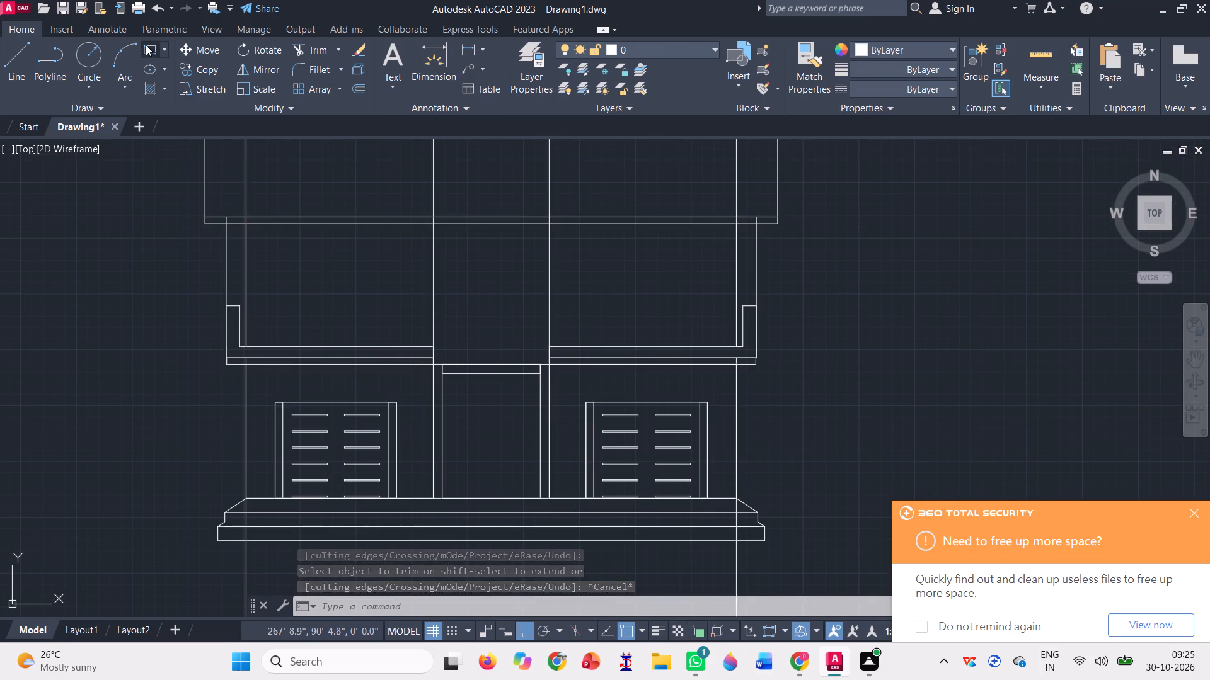
pyautogui.scroll(1, 279, 342)
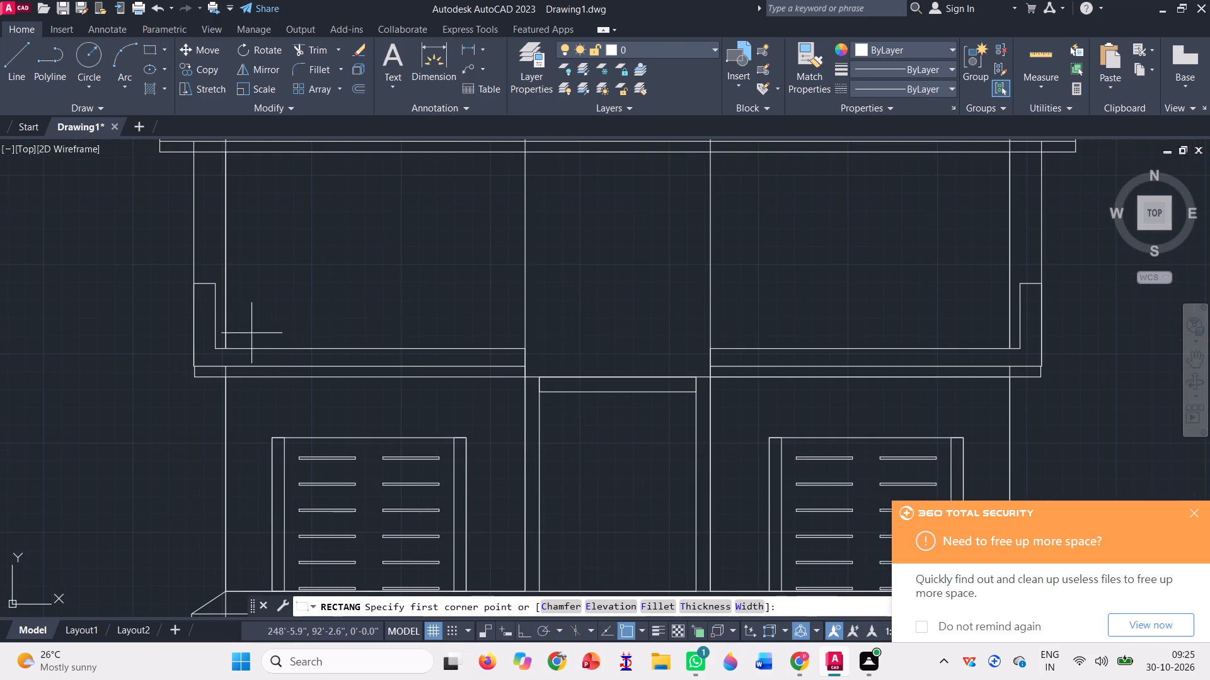
pyautogui.click(524, 351)
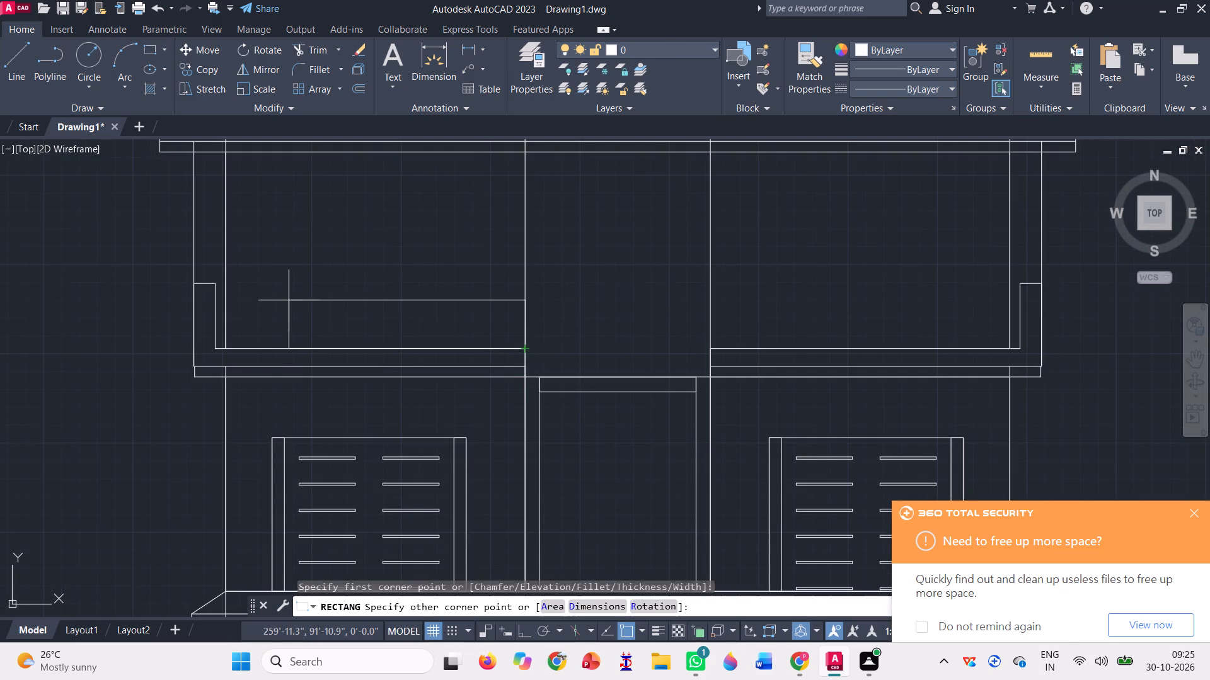
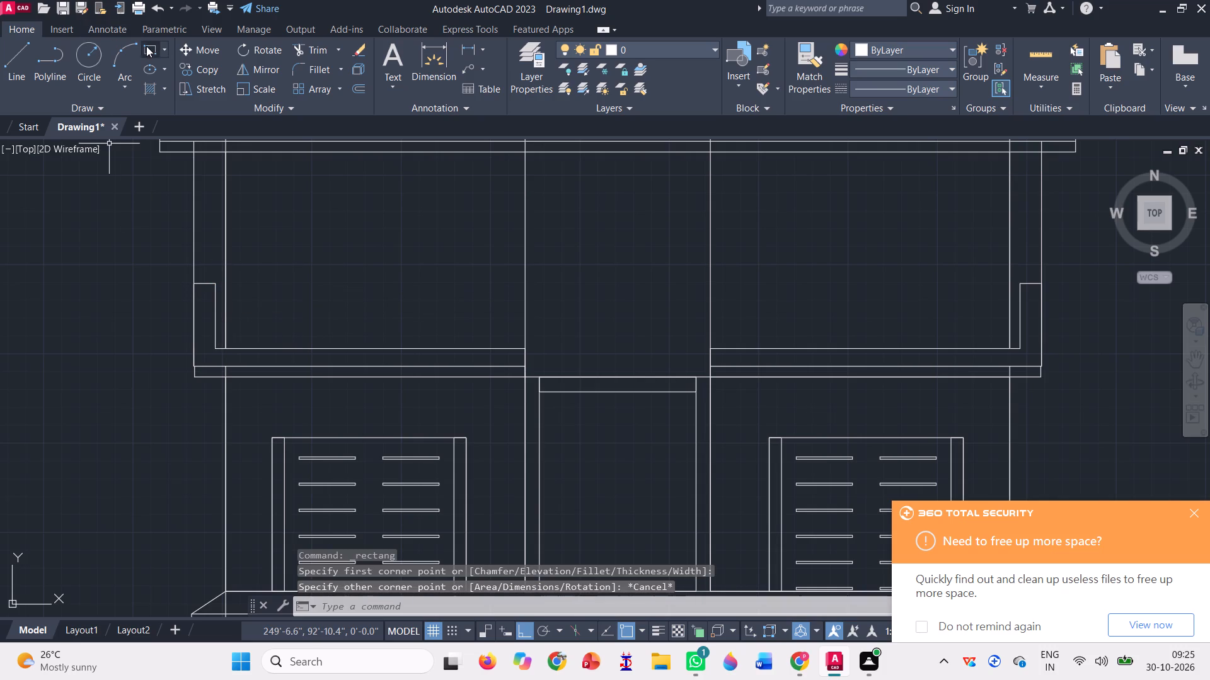
# Draw a thin top-rail rectangle for the left balcony, from the outer parapet's inner top corner to the central bay's left vertical.
pyautogui.click(146, 46)
pyautogui.click(214, 281)
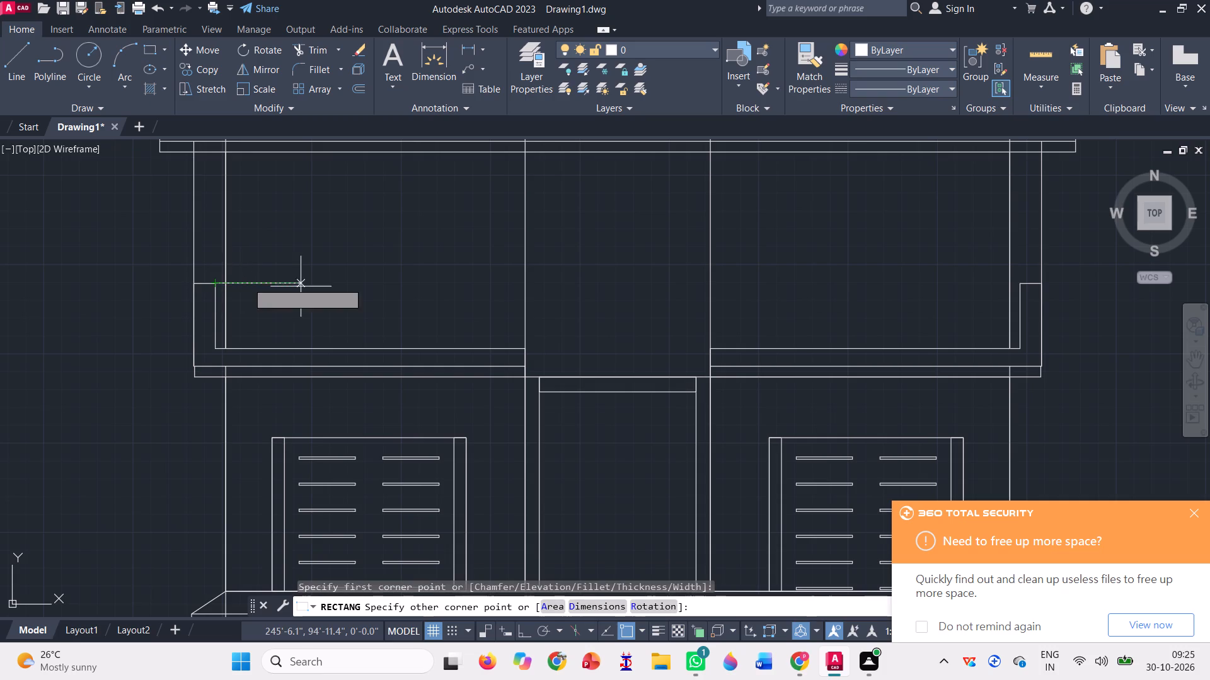
pyautogui.scroll(3, 470, 283)
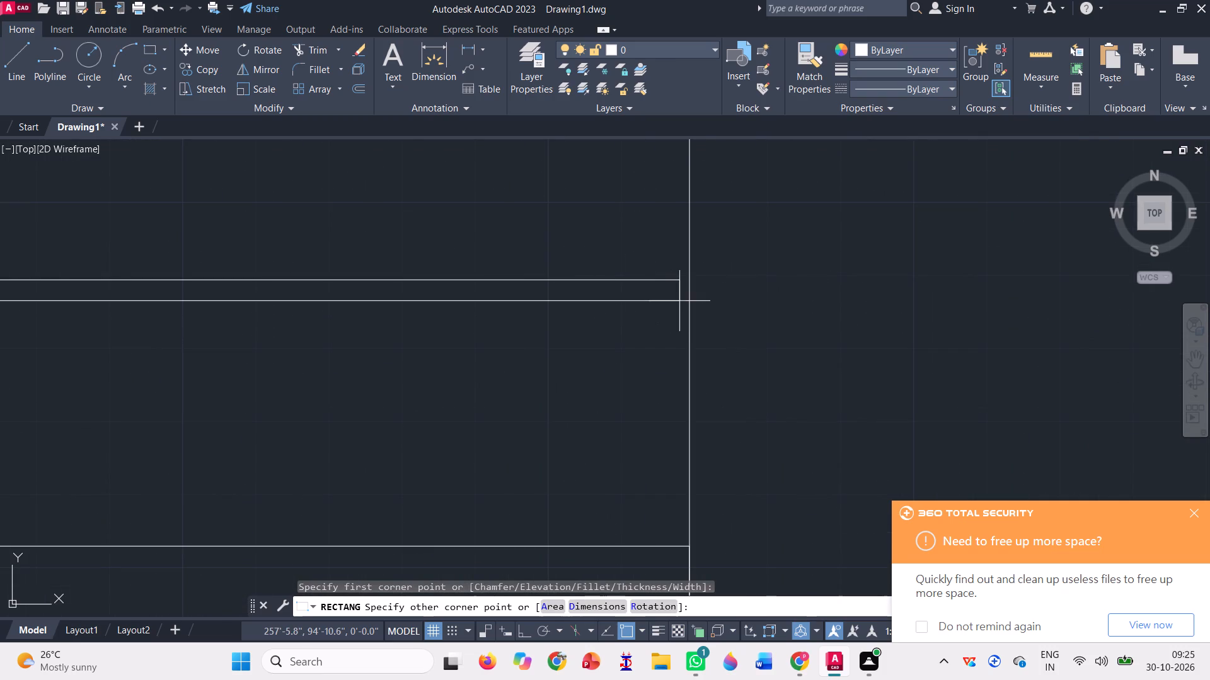
pyautogui.click(690, 297)
# Draw a narrow post rectangle near the rail's central-bay end, from the rail's top edge down to the balcony band's top edge.
pyautogui.scroll(-4, 448, 258)
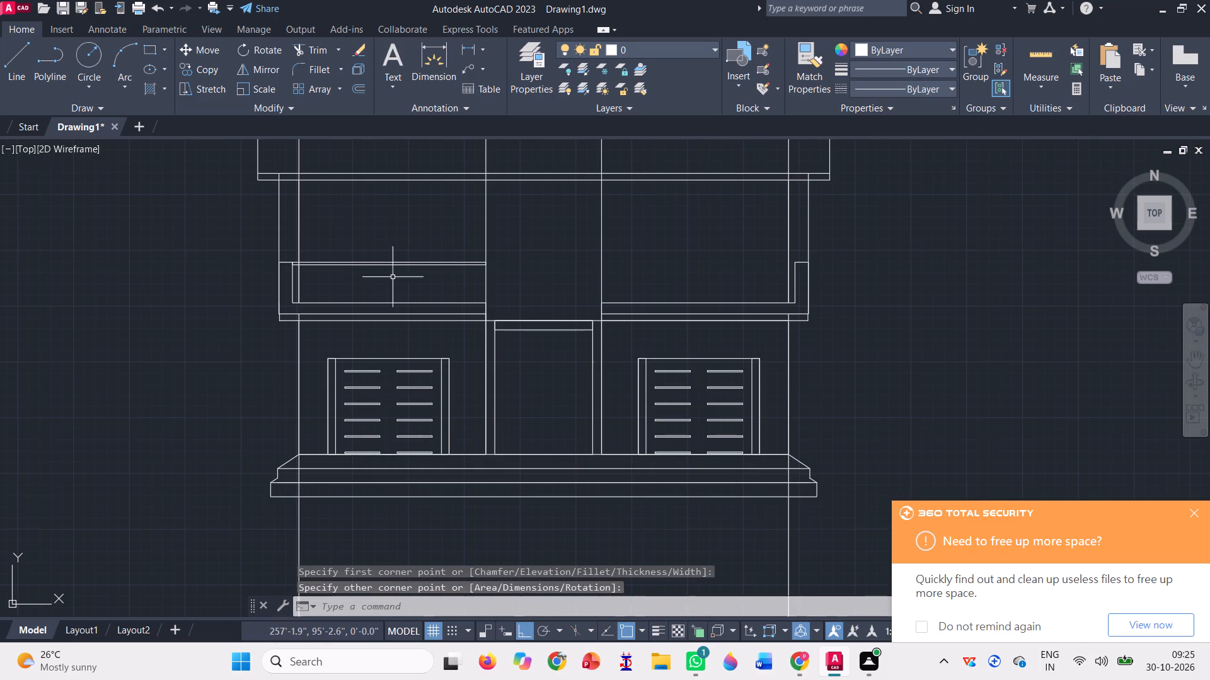
pyautogui.click(156, 49)
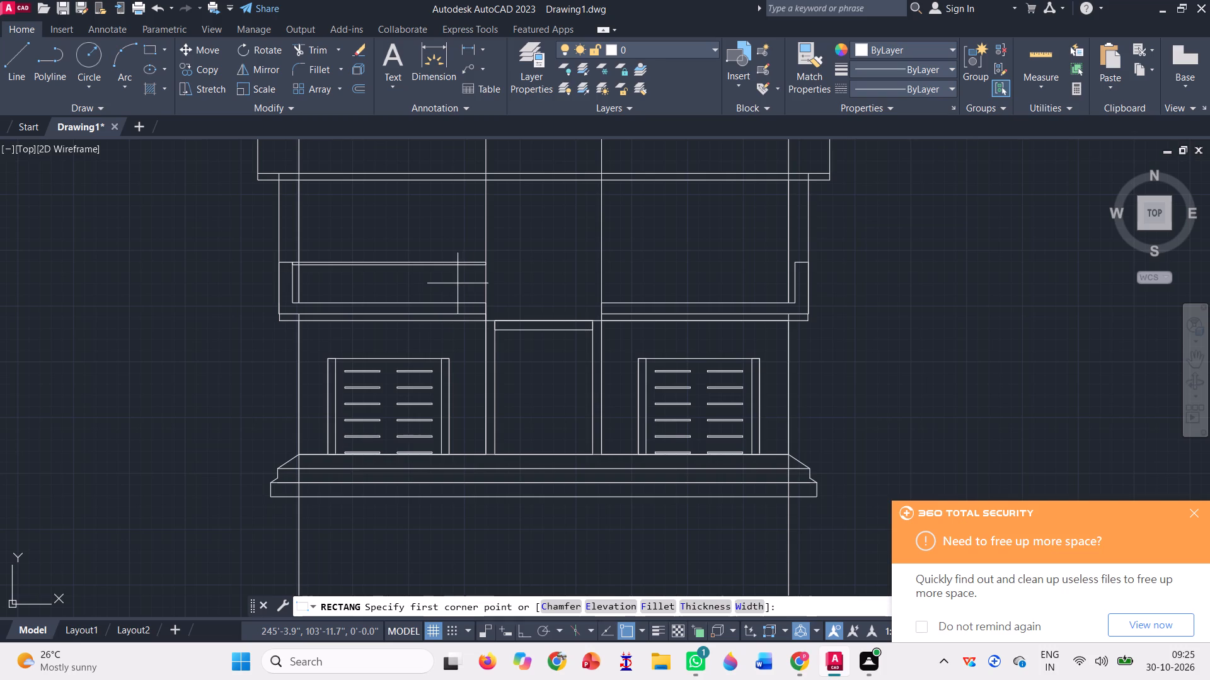
pyautogui.scroll(5, 467, 279)
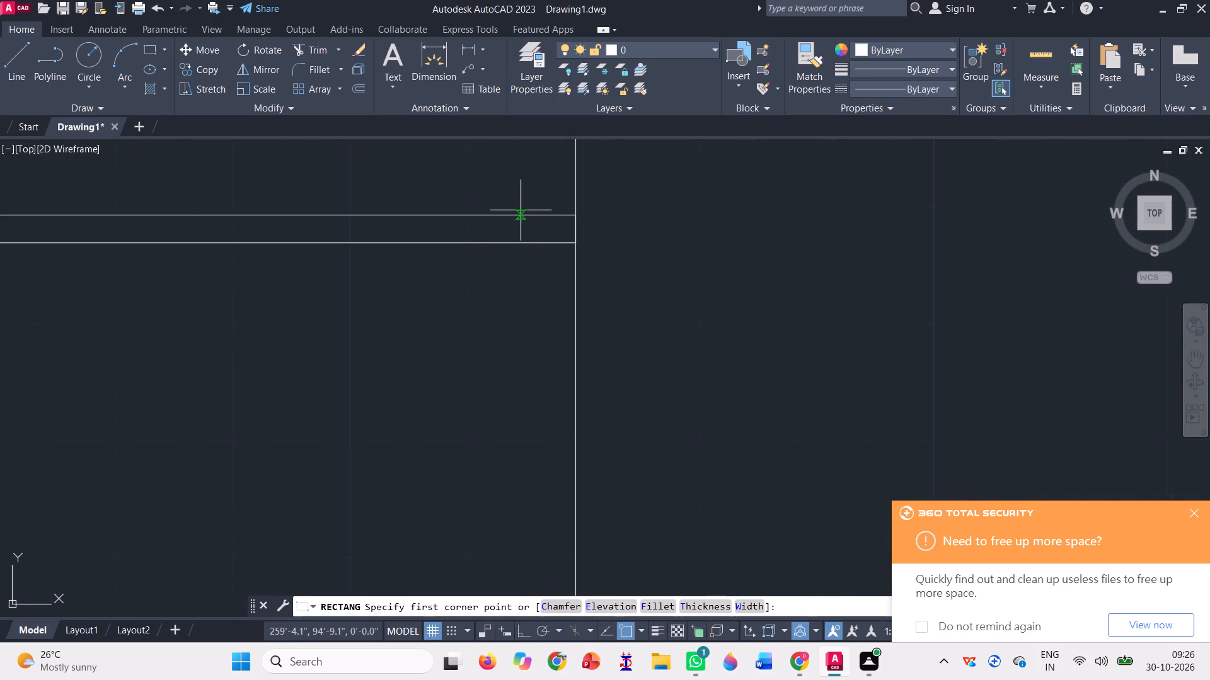
pyautogui.click(533, 214)
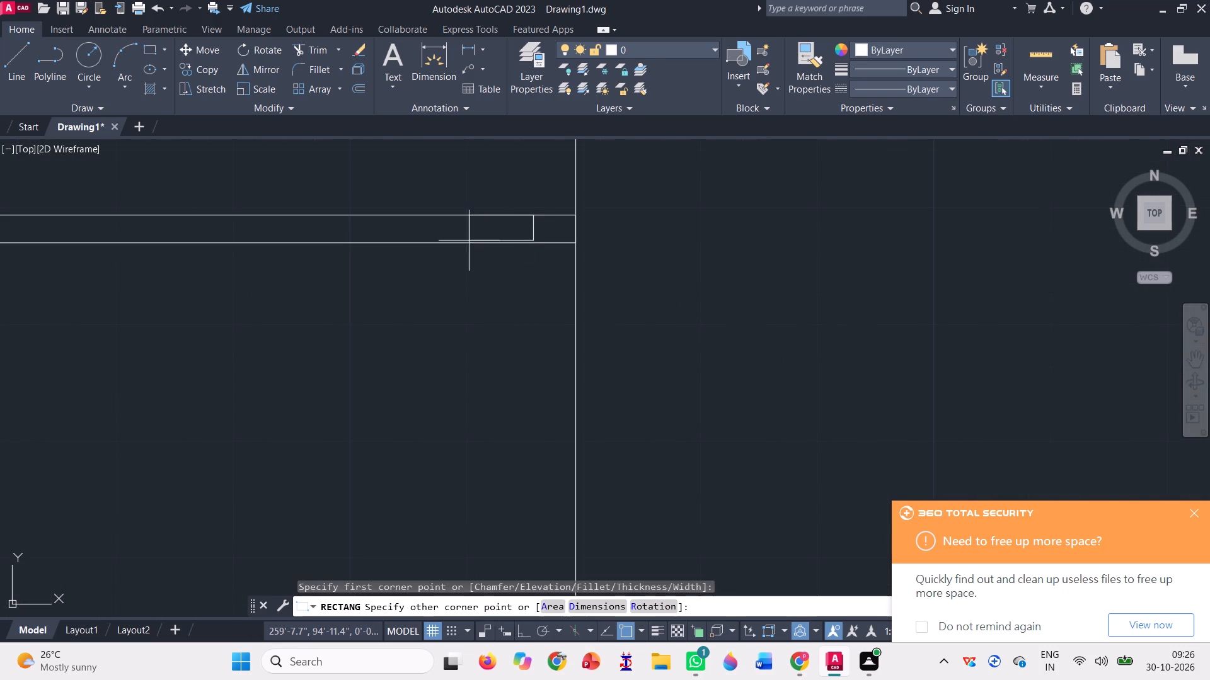
pyautogui.scroll(-4, 405, 262)
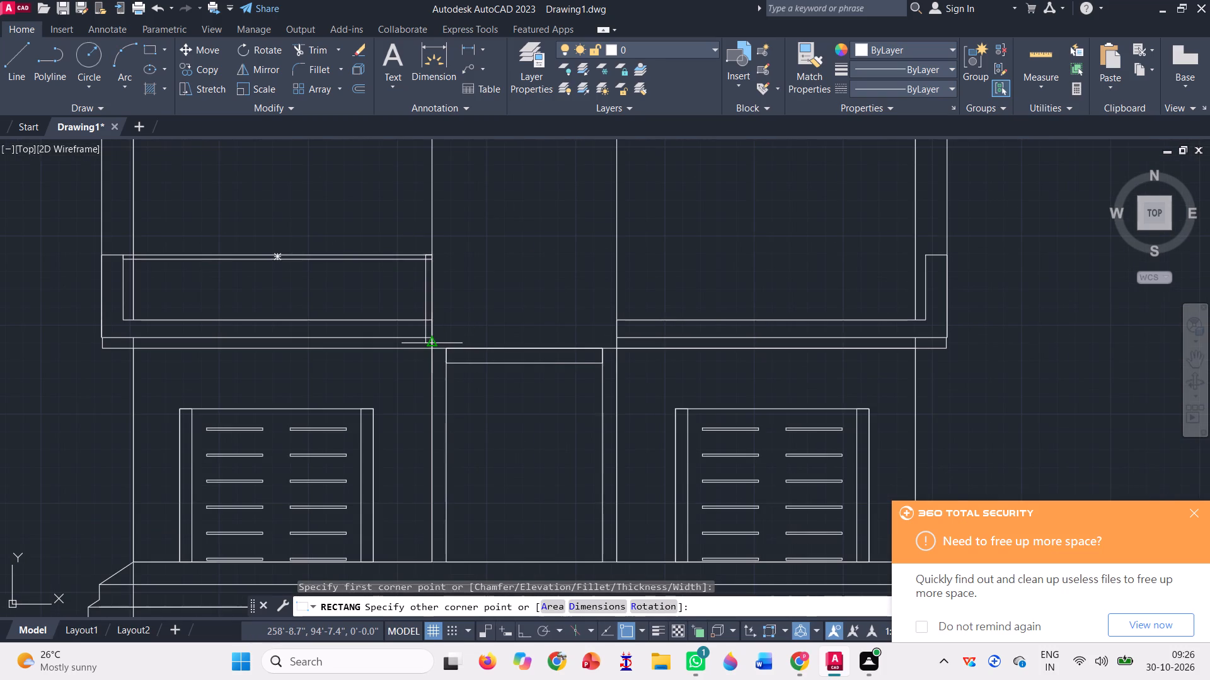
pyautogui.scroll(5, 429, 315)
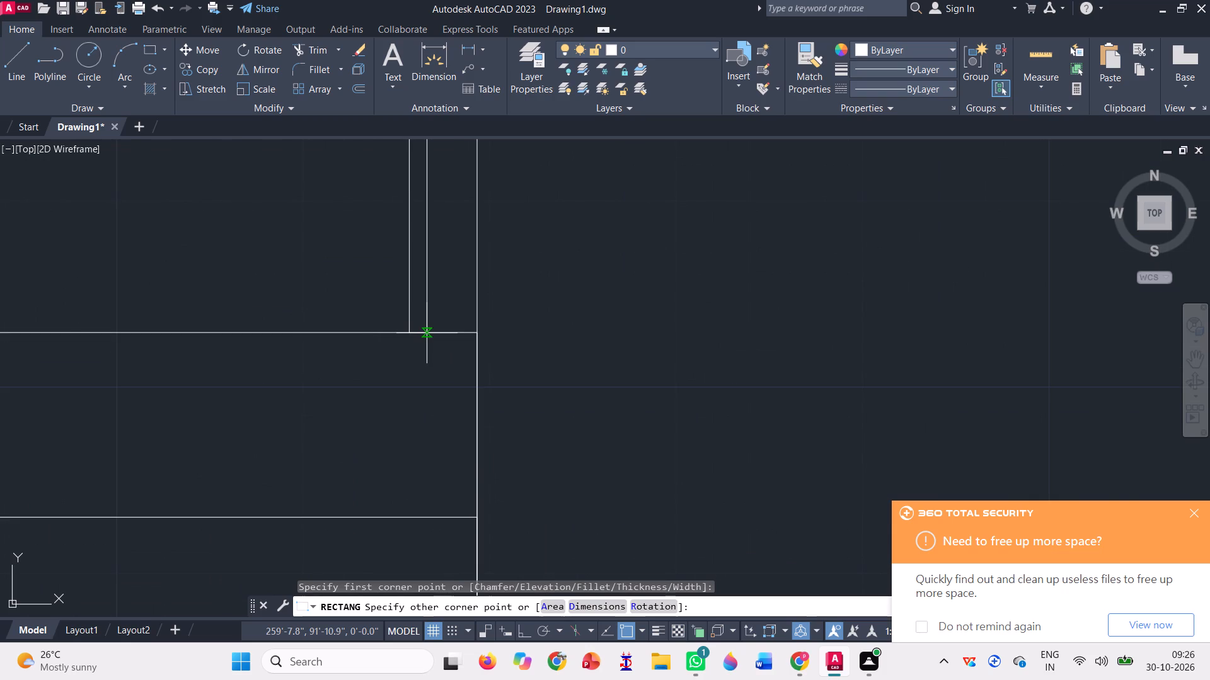
pyautogui.click(425, 333)
# Copy the narrow post to three places along the left balcony railing, the last one close to the outer parapet.
pyautogui.scroll(-3, 422, 358)
pyautogui.scroll(-2, 421, 296)
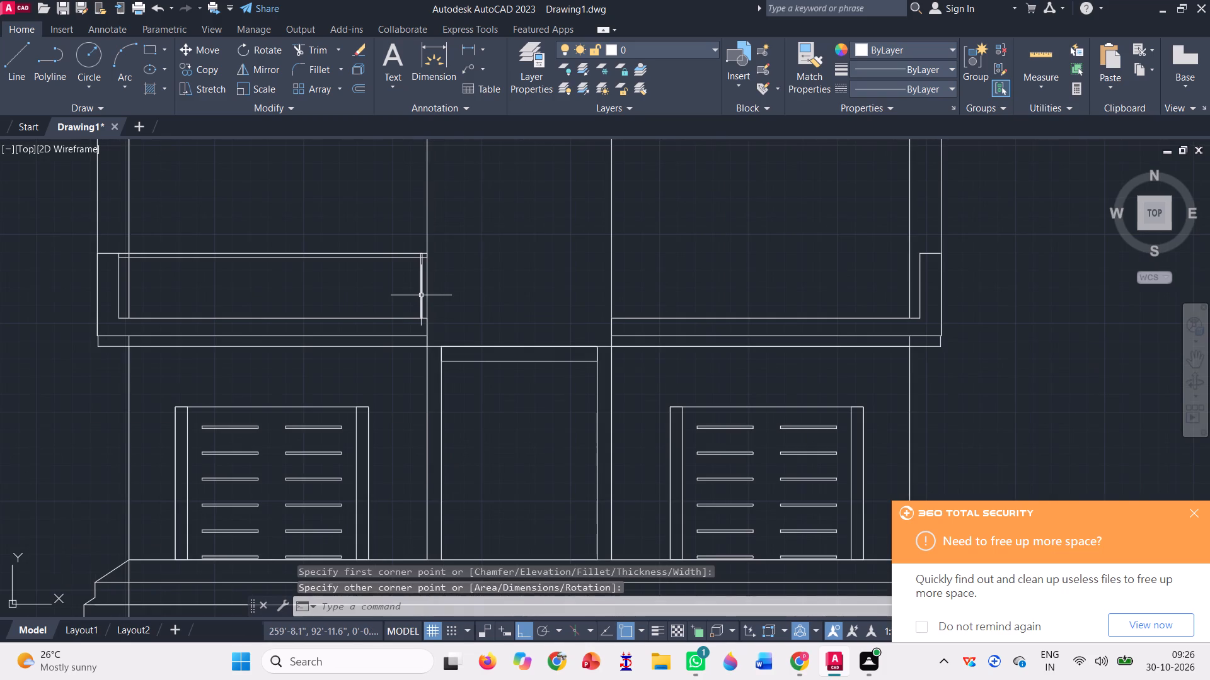
pyautogui.click(421, 295)
pyautogui.scroll(1, 386, 315)
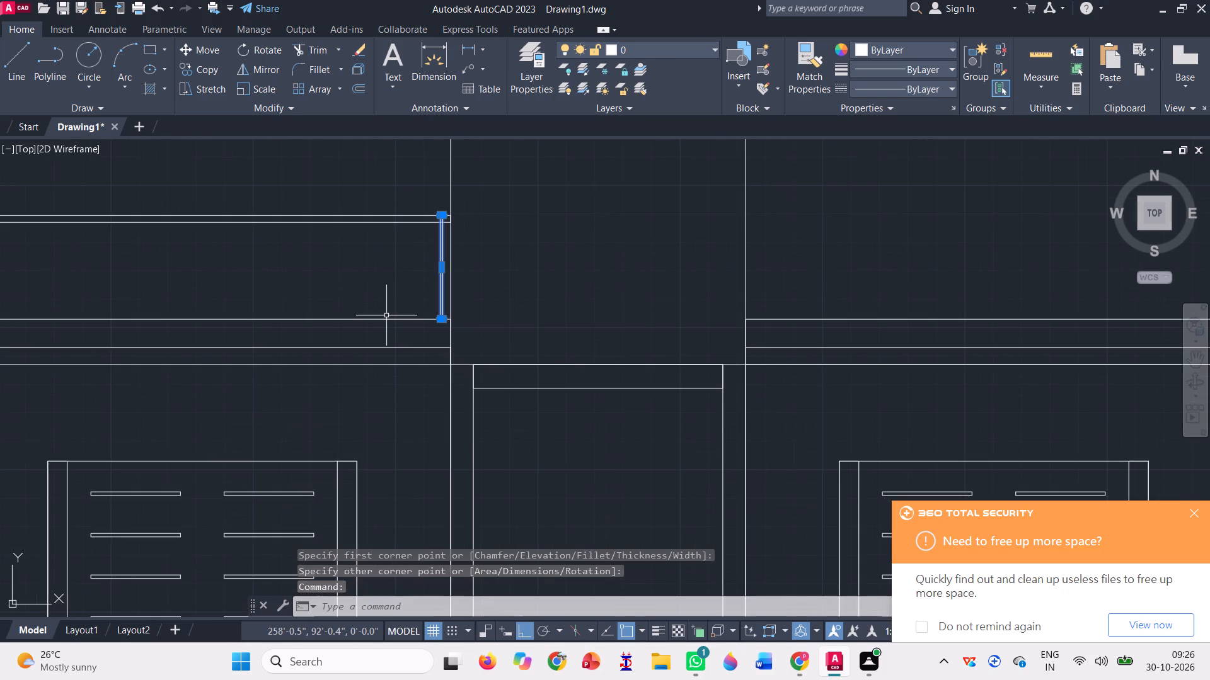
pyautogui.write('CO')
pyautogui.press('space')
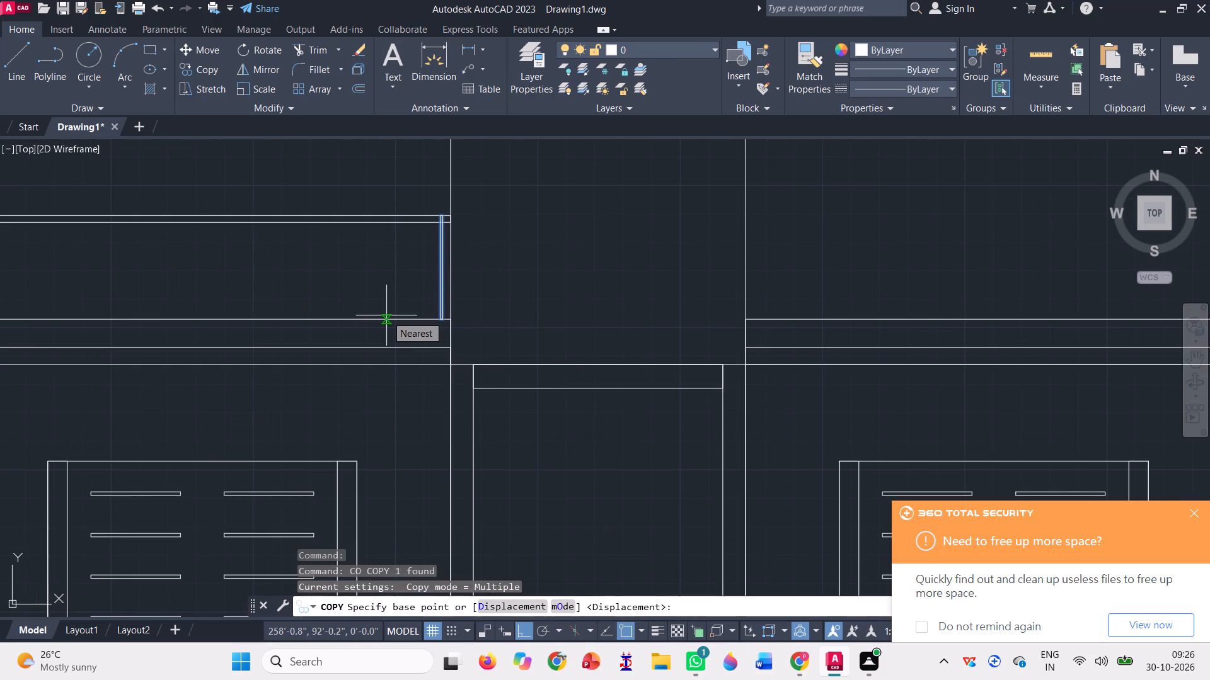
pyautogui.scroll(3, 444, 194)
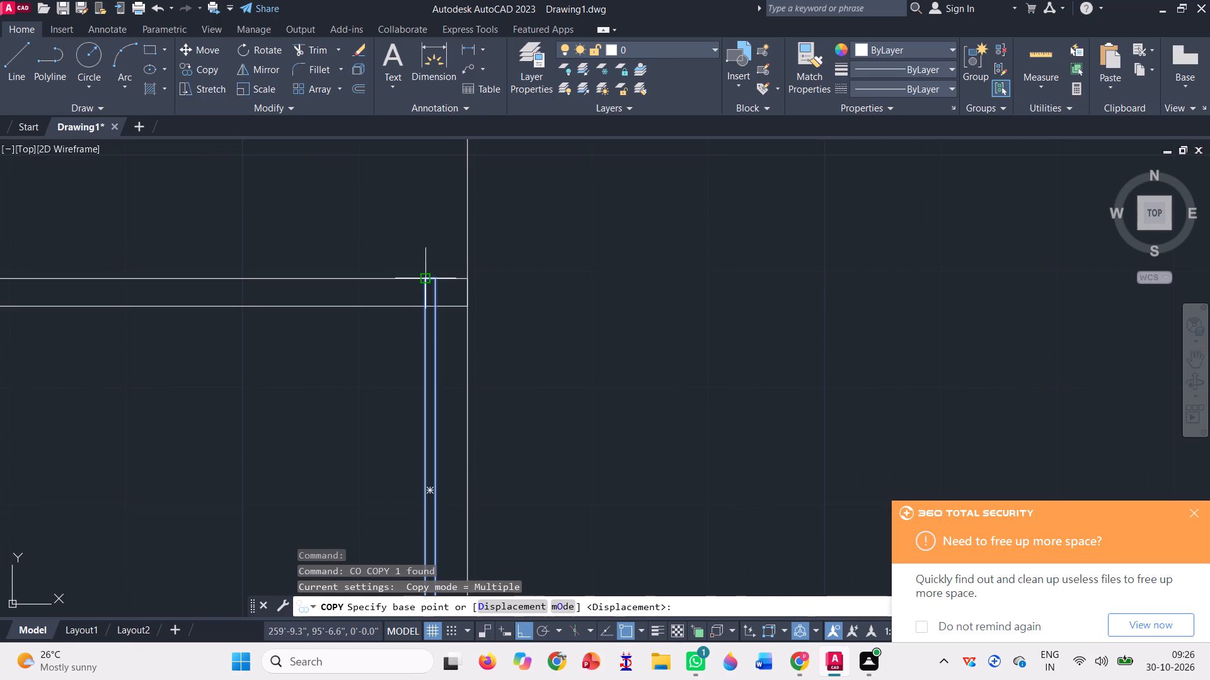
pyautogui.click(422, 277)
pyautogui.scroll(-2, 439, 286)
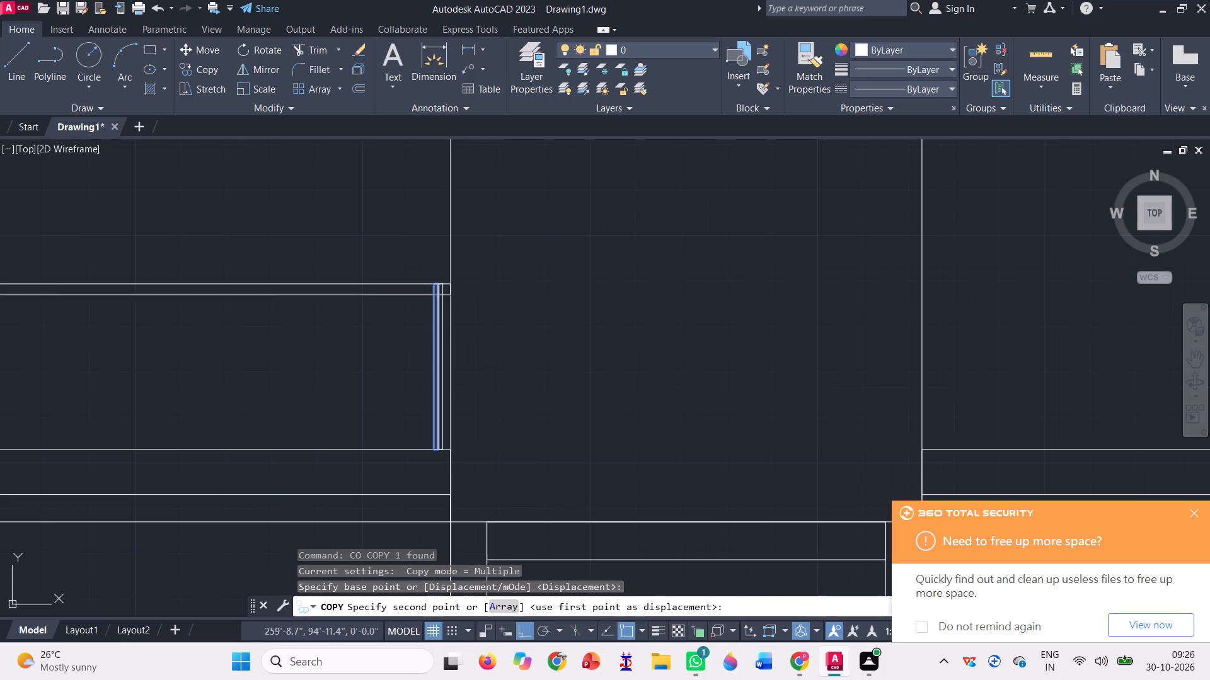
pyautogui.scroll(-2, 454, 279)
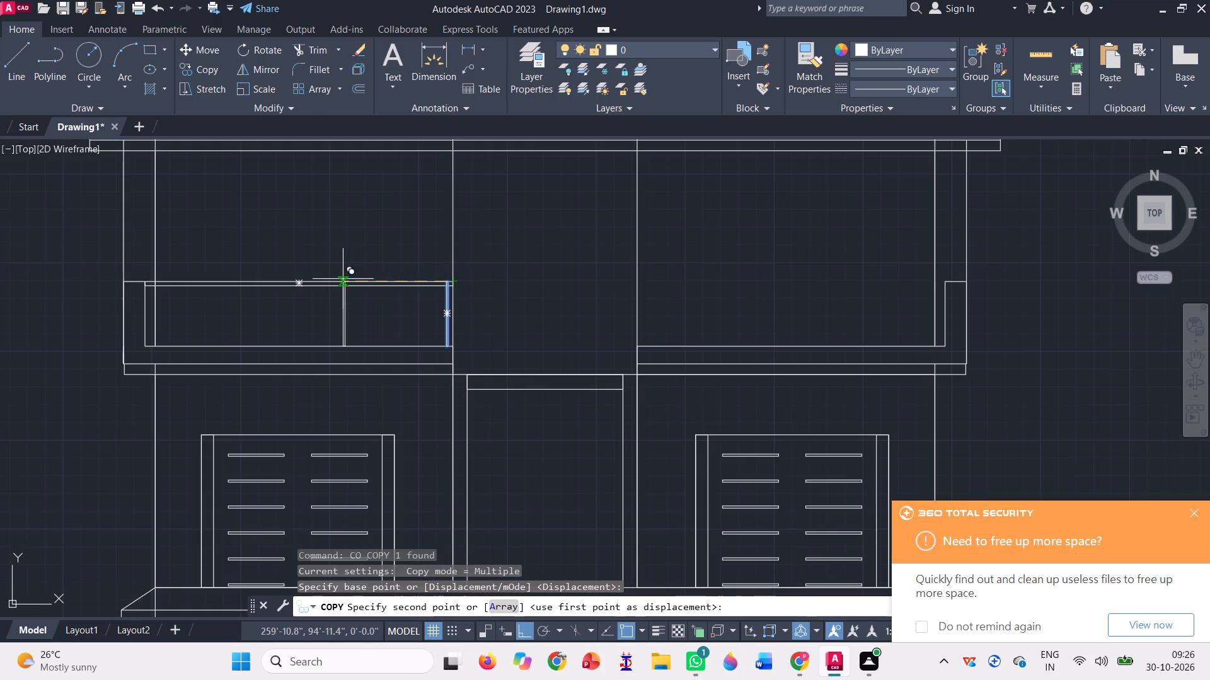
pyautogui.click(349, 281)
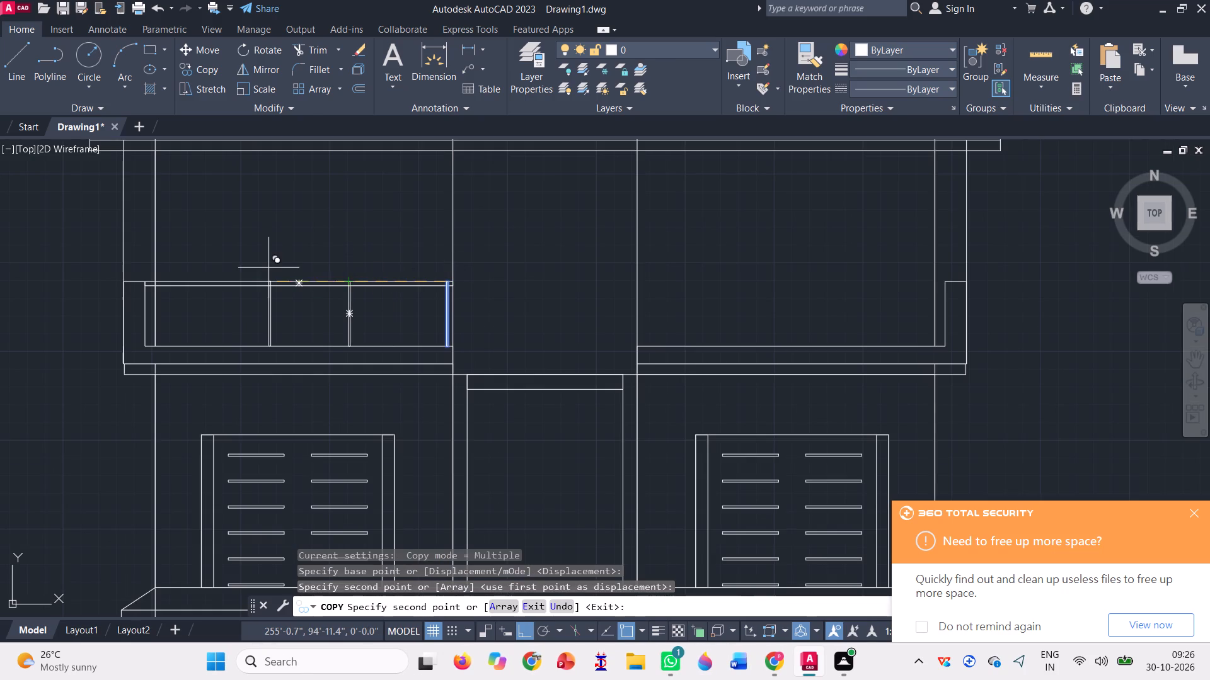
pyautogui.click(253, 280)
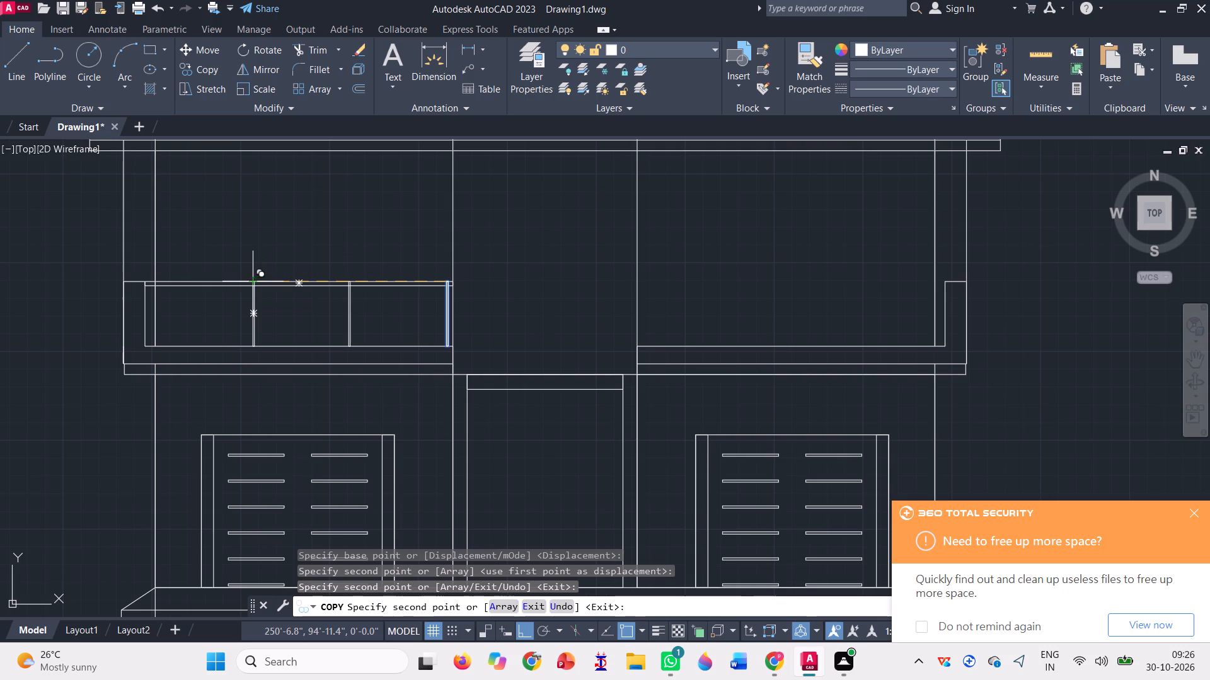
pyautogui.scroll(3, 157, 276)
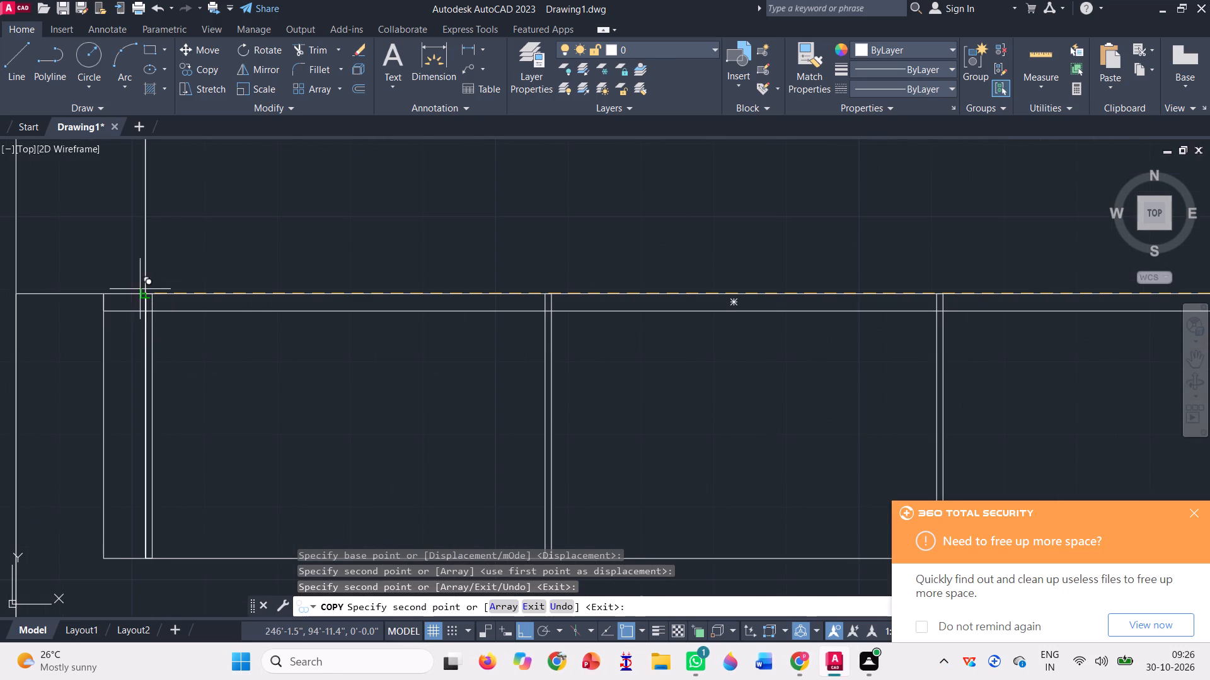
pyautogui.click(121, 292)
pyautogui.scroll(-2, 284, 345)
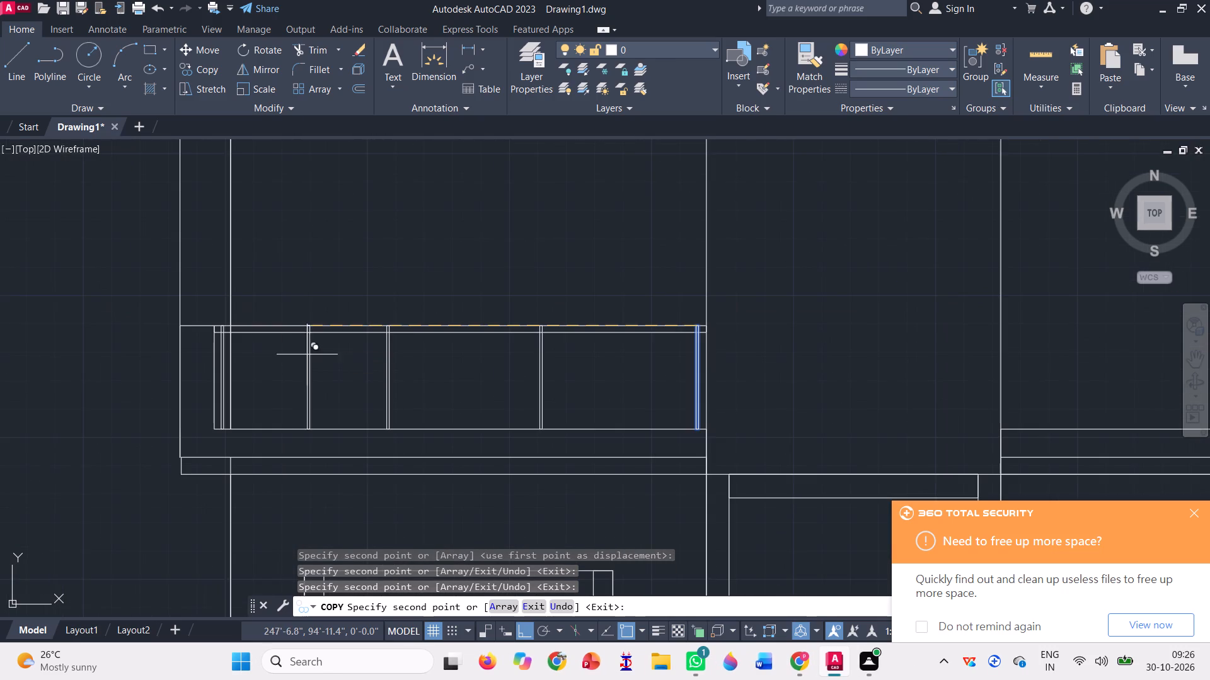
pyautogui.press('space')
# Move the second post from the outer parapet slightly toward the parapet along the rail's top edge.
pyautogui.scroll(1, 405, 362)
pyautogui.click(393, 382)
pyautogui.click(360, 363)
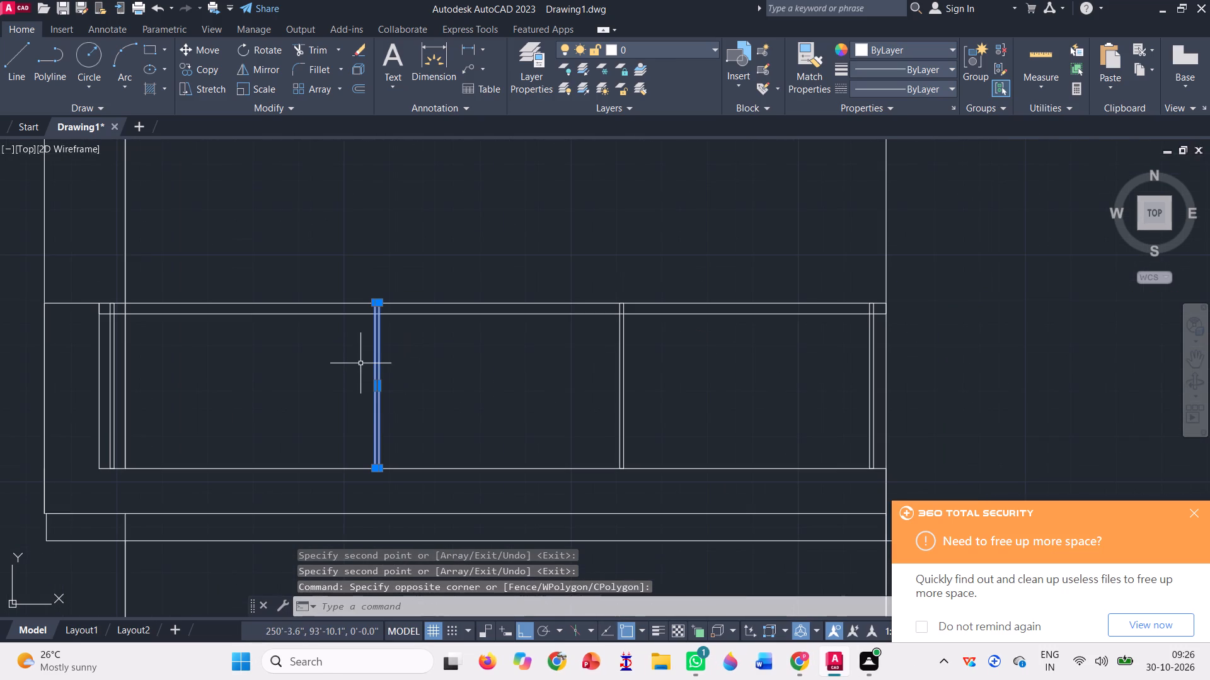
pyautogui.write('M')
pyautogui.press('space')
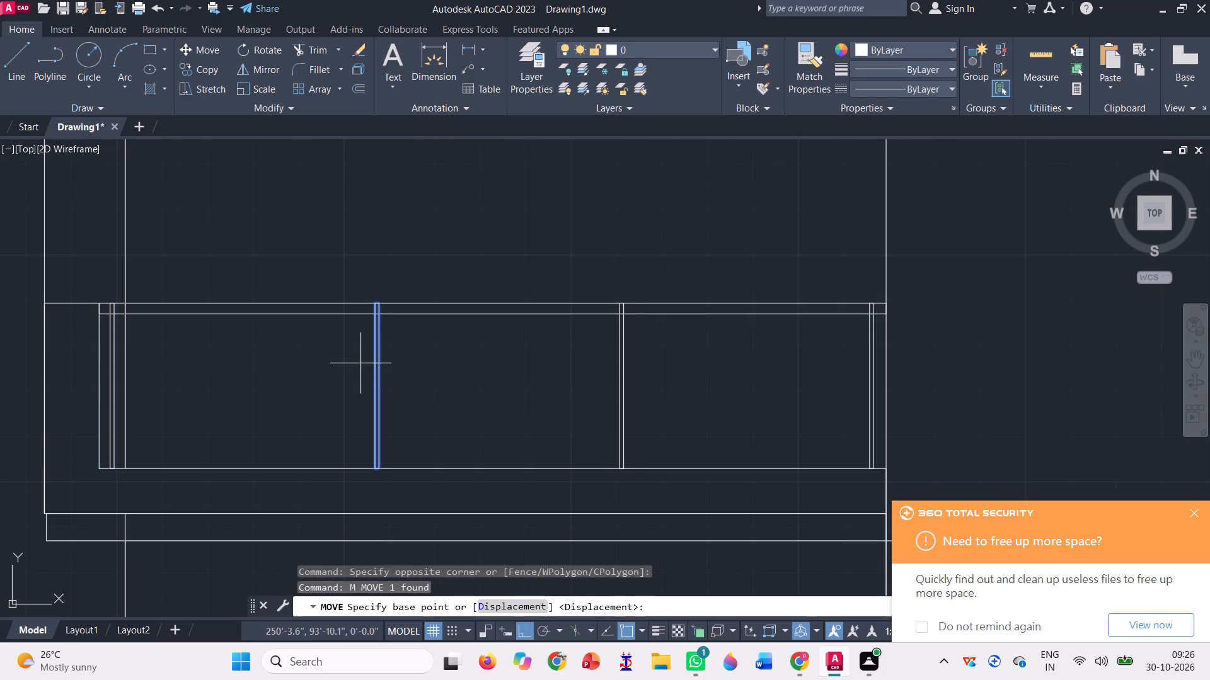
pyautogui.click(377, 305)
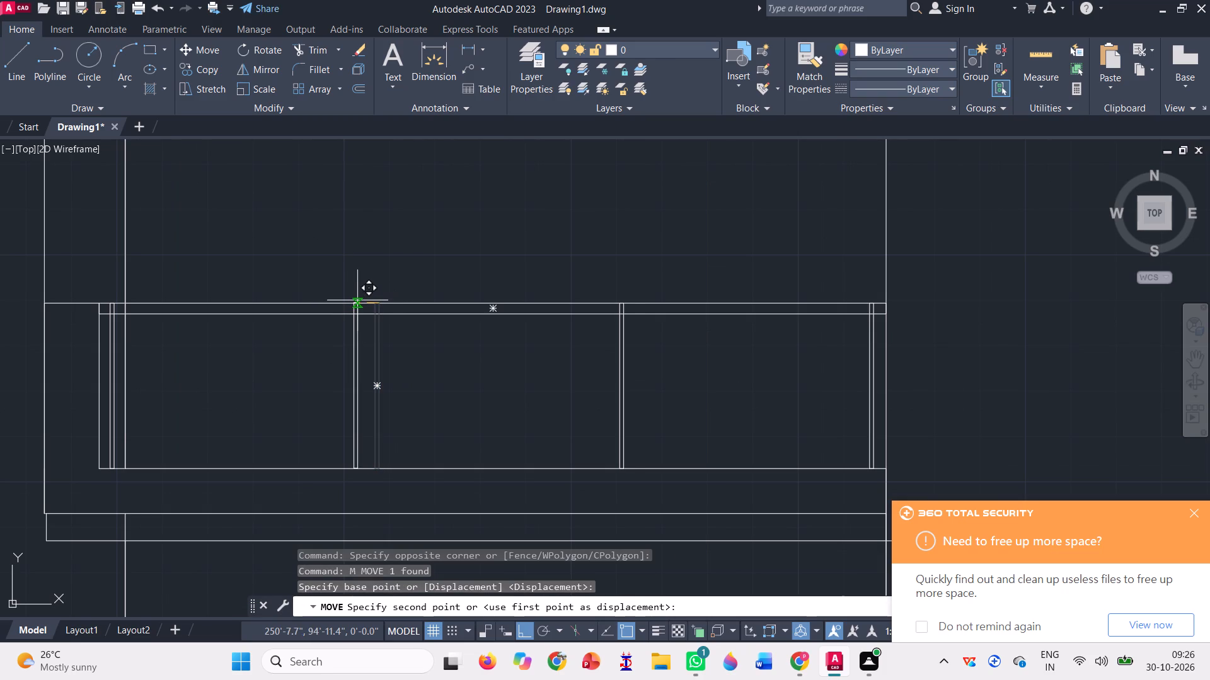
pyautogui.click(360, 300)
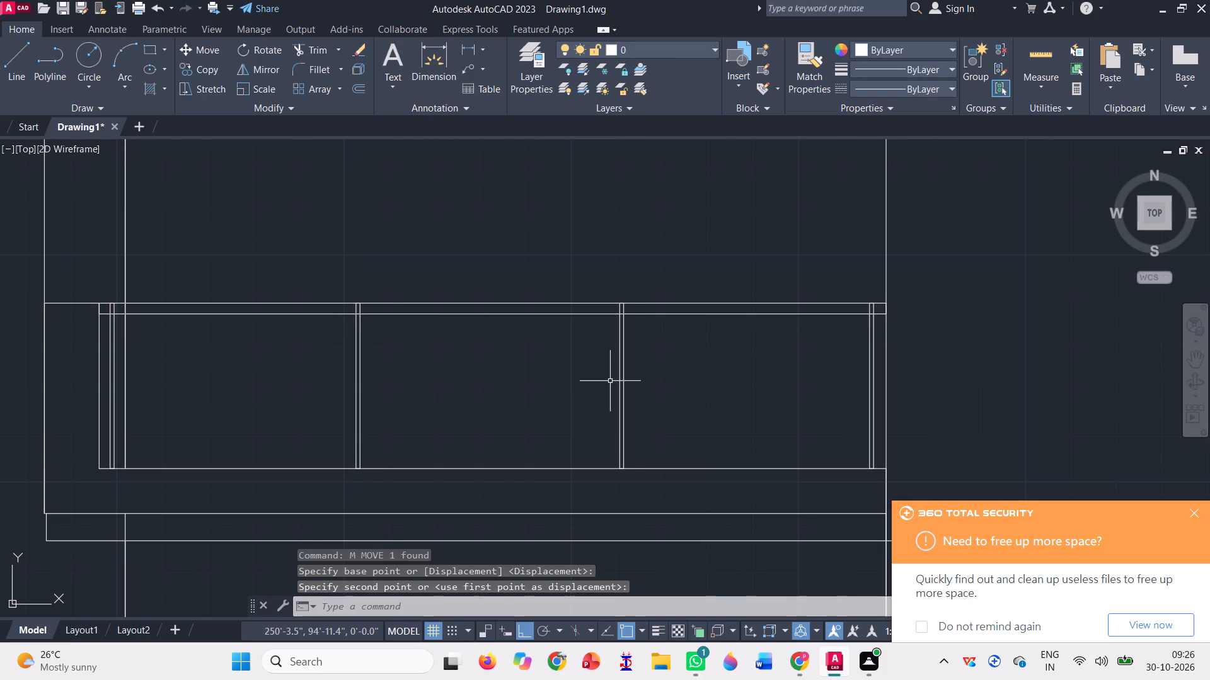
# Trim the left inner wall line where it passes through the left balcony's railing opening and top rail.
pyautogui.scroll(-2, 326, 364)
pyautogui.click(309, 54)
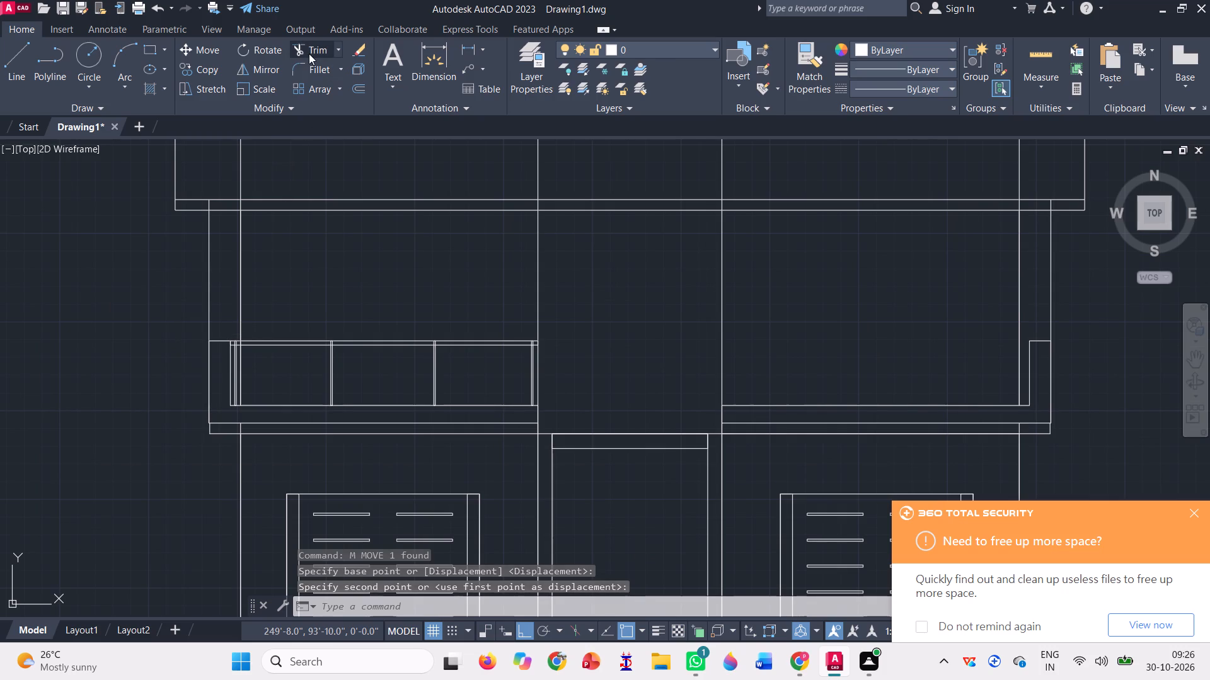
pyautogui.scroll(3, 253, 366)
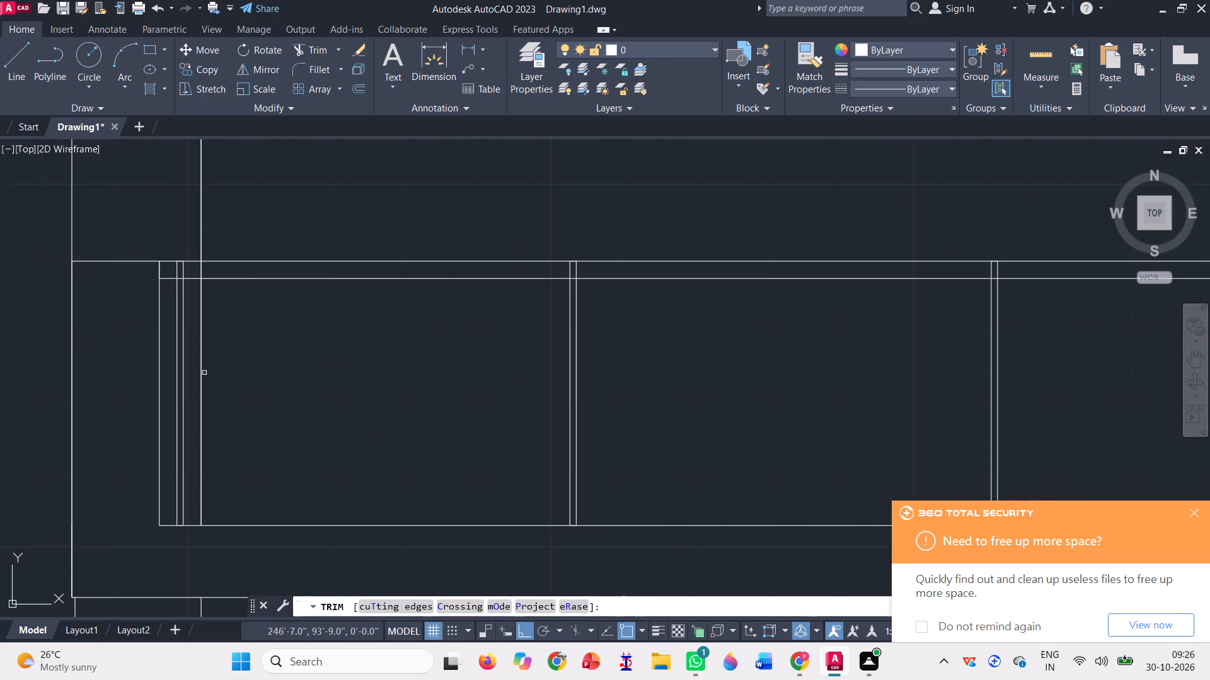
pyautogui.click(203, 373)
pyautogui.click(203, 373)
pyautogui.click(203, 373)
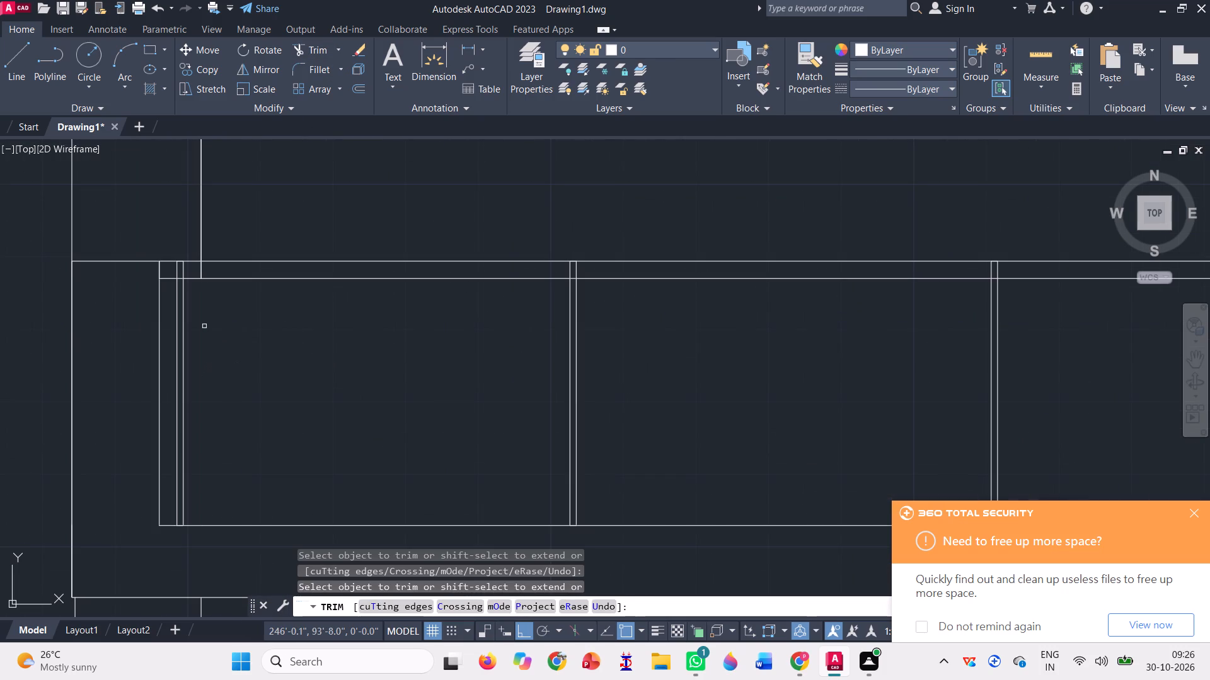
pyautogui.scroll(3, 202, 267)
pyautogui.click(192, 269)
pyautogui.click(191, 269)
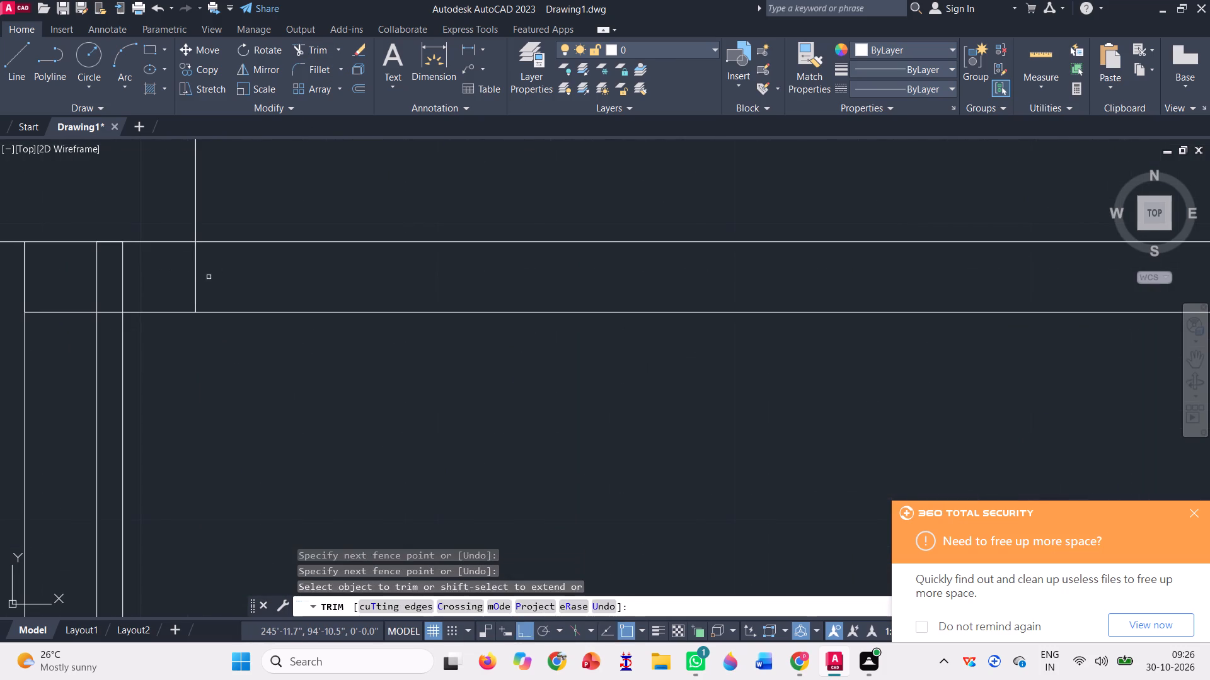
pyautogui.click(212, 277)
pyautogui.click(187, 273)
# Trim the overlapping lines where the post nearest the outer parapet crosses the left balcony's top rail.
pyautogui.scroll(-3, 187, 280)
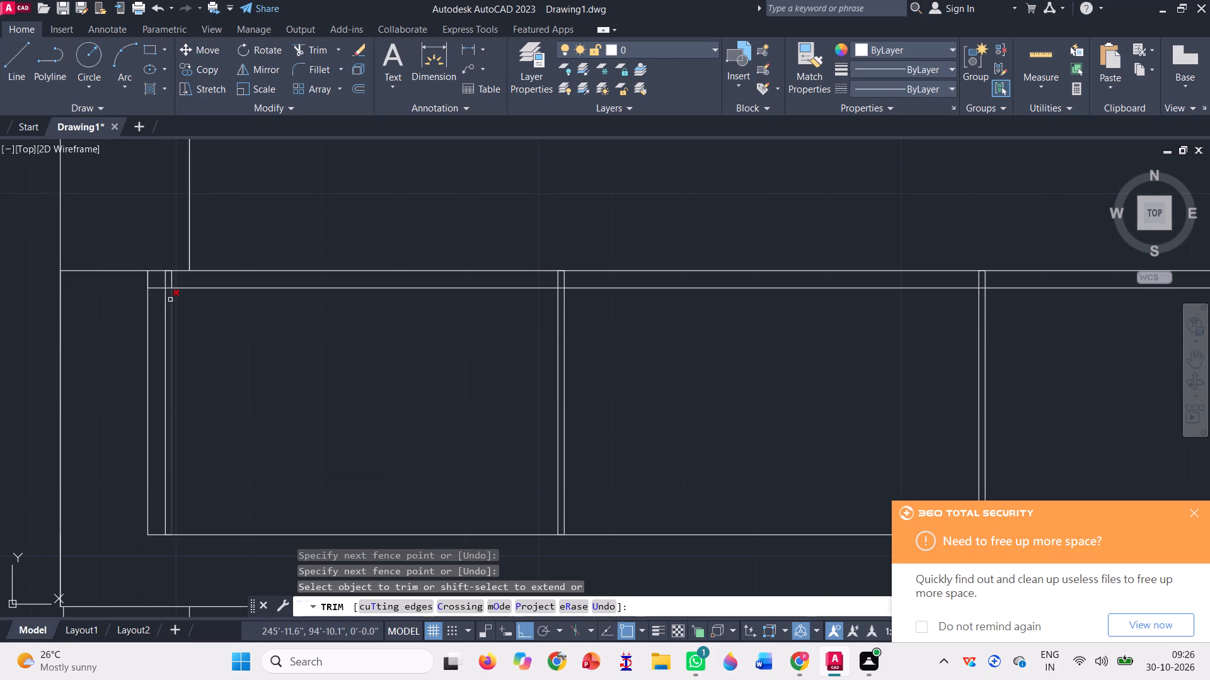
pyautogui.scroll(4, 168, 292)
pyautogui.click(181, 255)
pyautogui.click(172, 290)
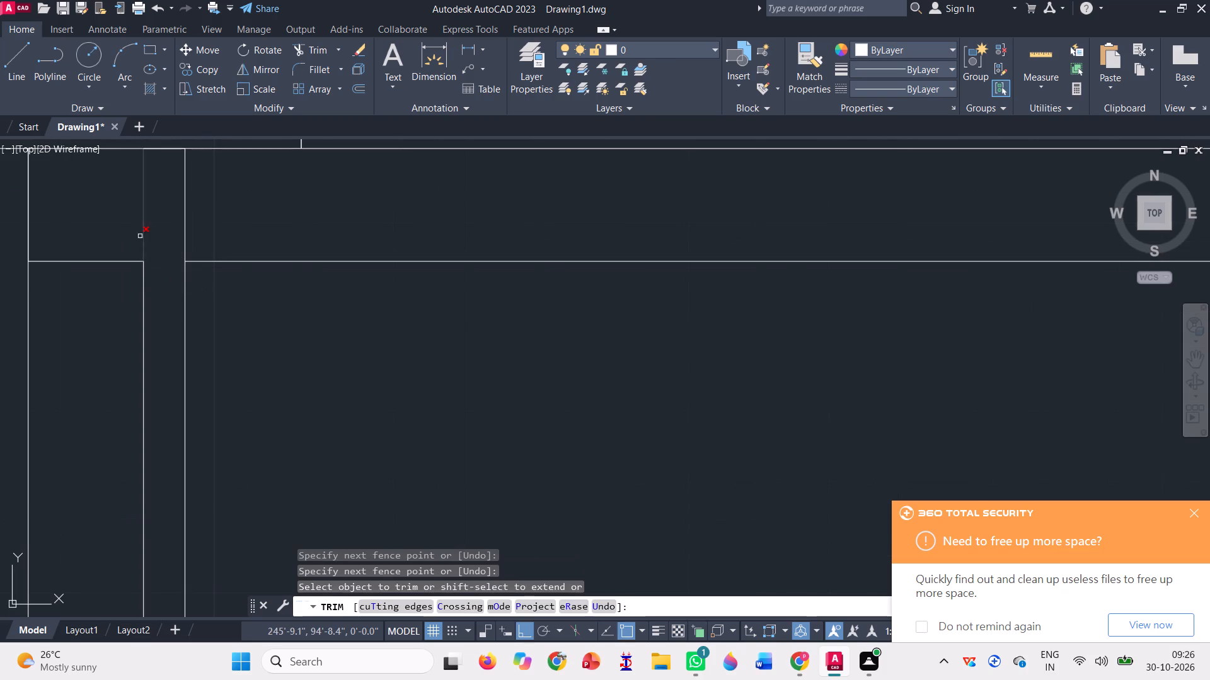
pyautogui.click(109, 200)
pyautogui.click(268, 217)
# Trim the overlapping lines where the second post from the outer parapet crosses the top rail.
pyautogui.scroll(-4, 159, 271)
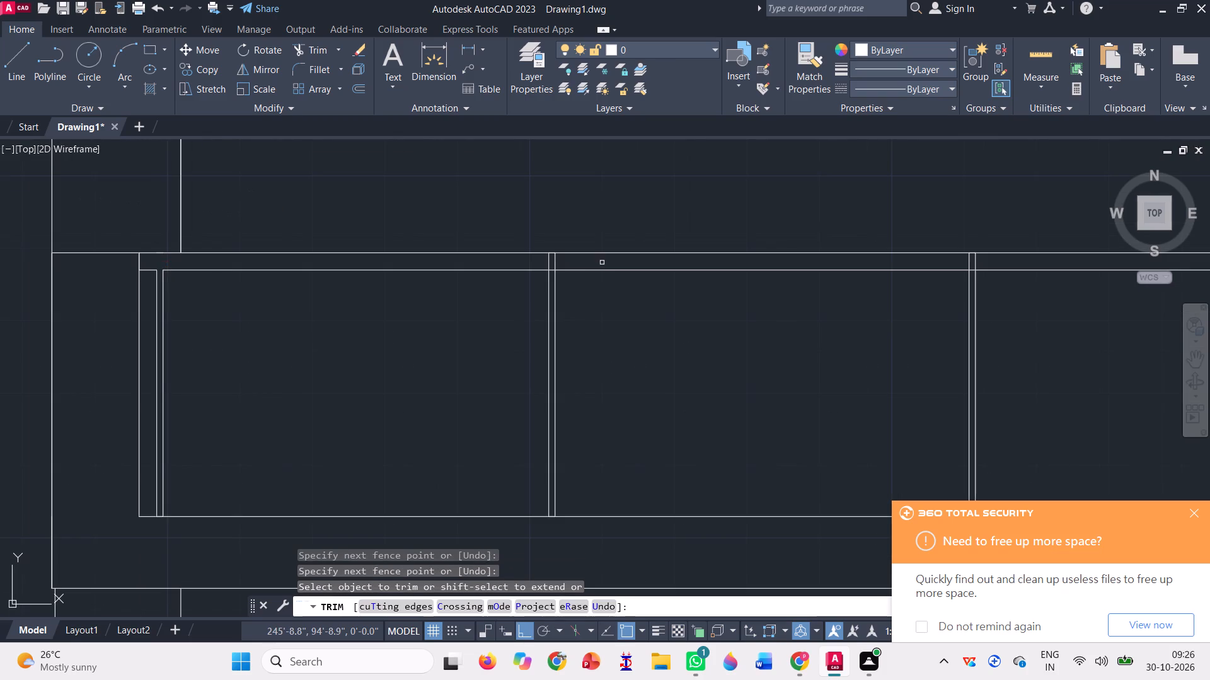
pyautogui.scroll(3, 602, 262)
pyautogui.click(326, 263)
pyautogui.click(477, 253)
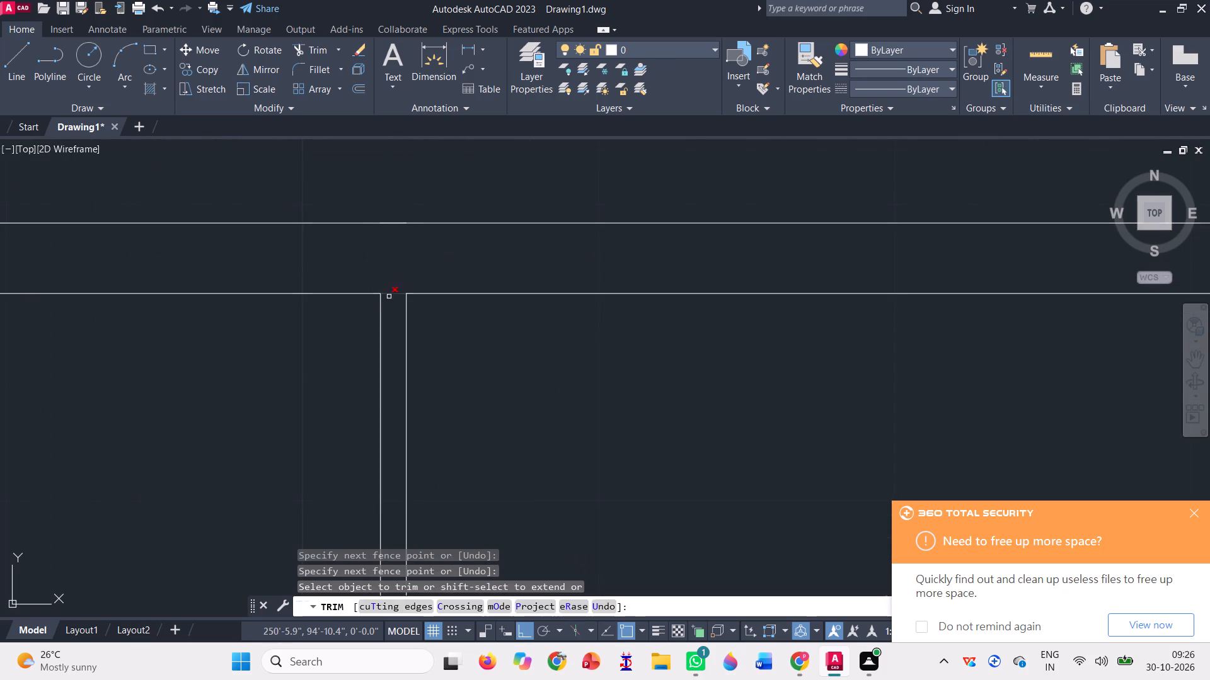
pyautogui.click(389, 297)
pyautogui.click(391, 278)
# Trim the overlapping lines where the third post from the outer parapet crosses the top rail.
pyautogui.scroll(-4, 313, 291)
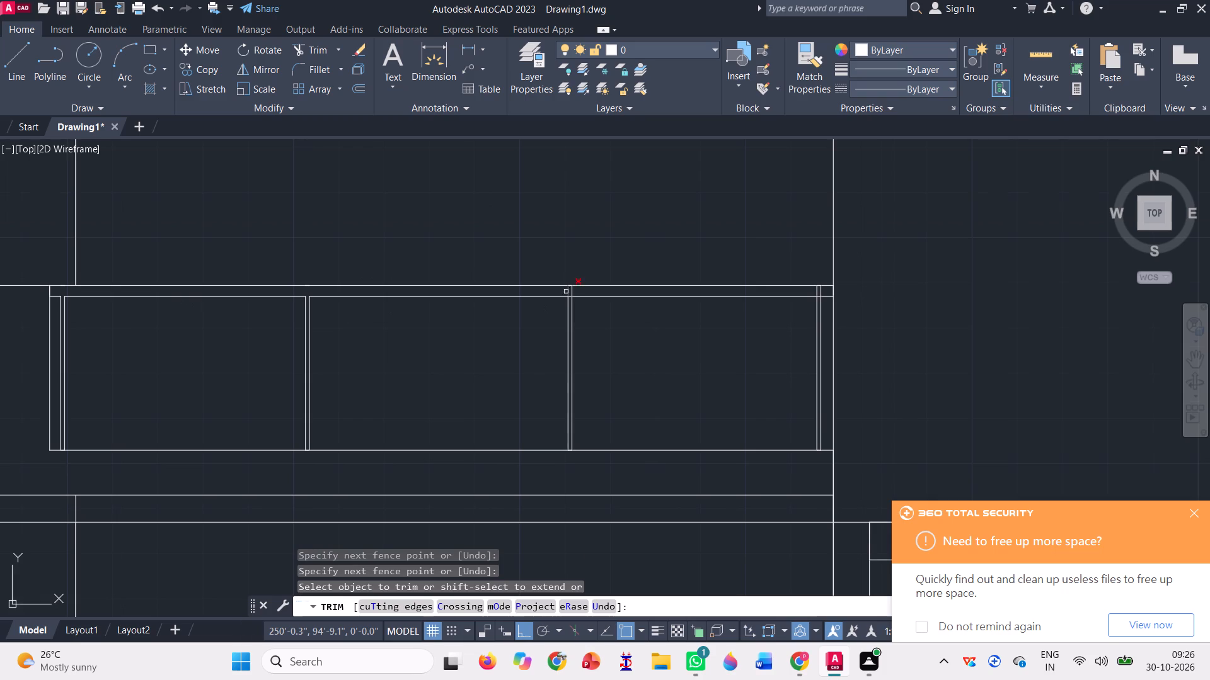
pyautogui.scroll(4, 578, 287)
pyautogui.click(467, 300)
pyautogui.click(568, 295)
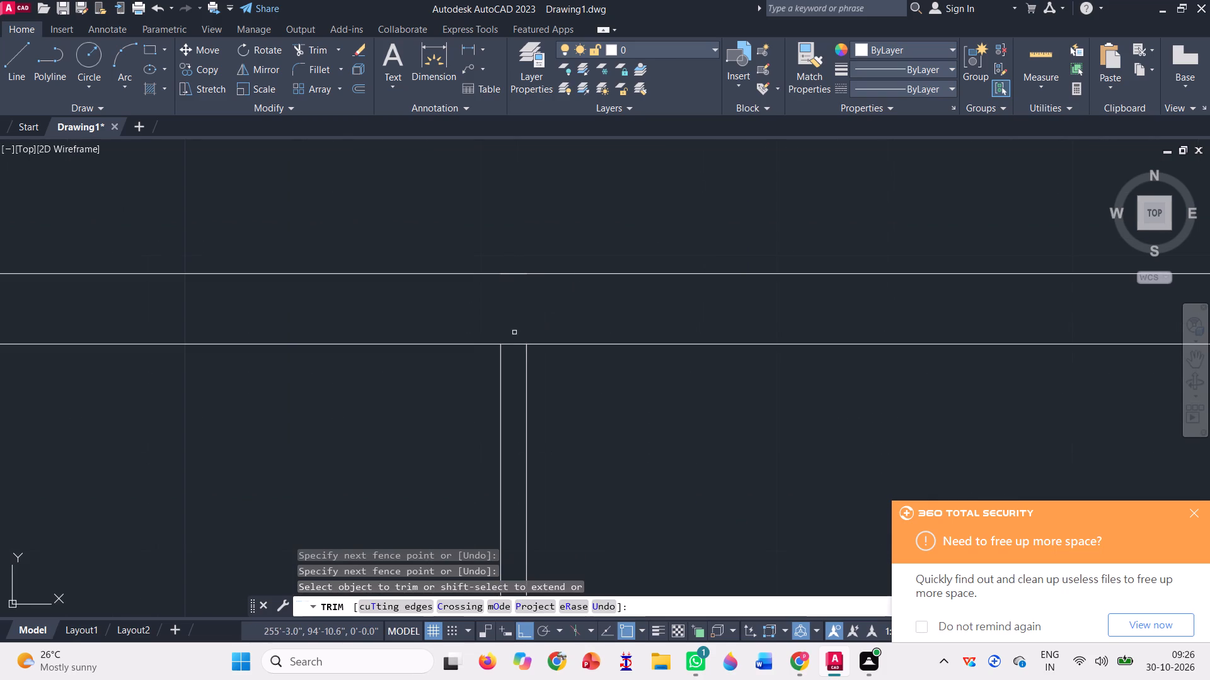
pyautogui.click(512, 339)
pyautogui.click(514, 348)
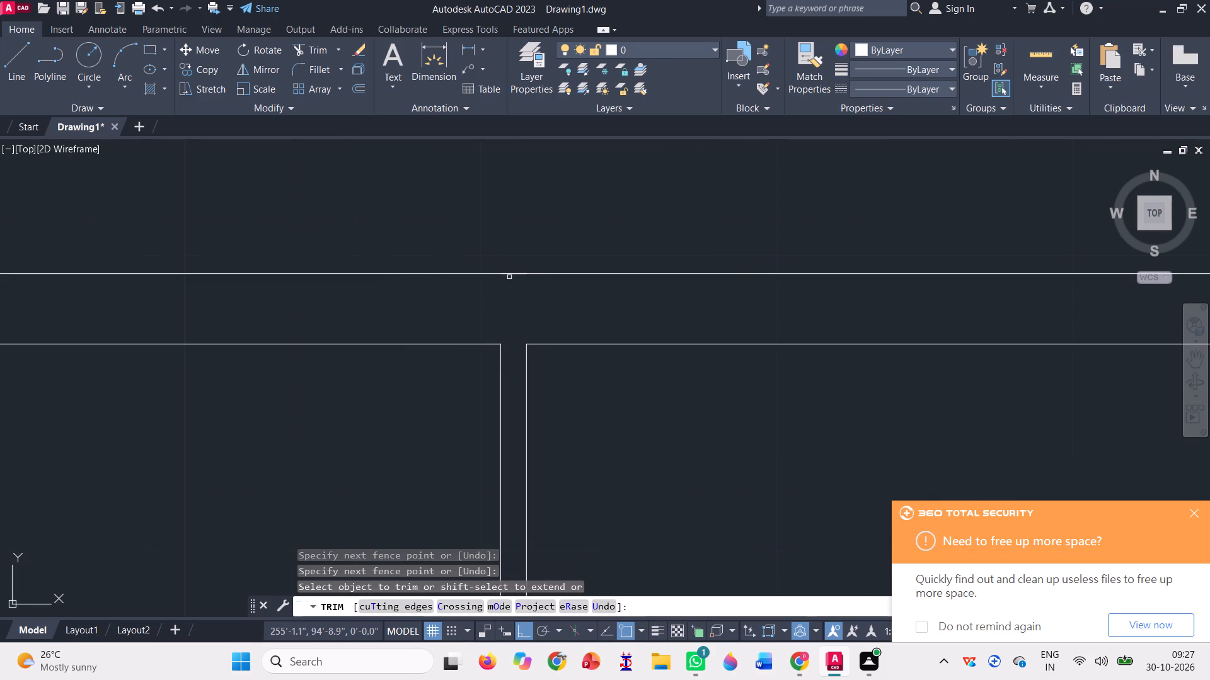
pyautogui.click(510, 275)
pyautogui.scroll(-3, 543, 301)
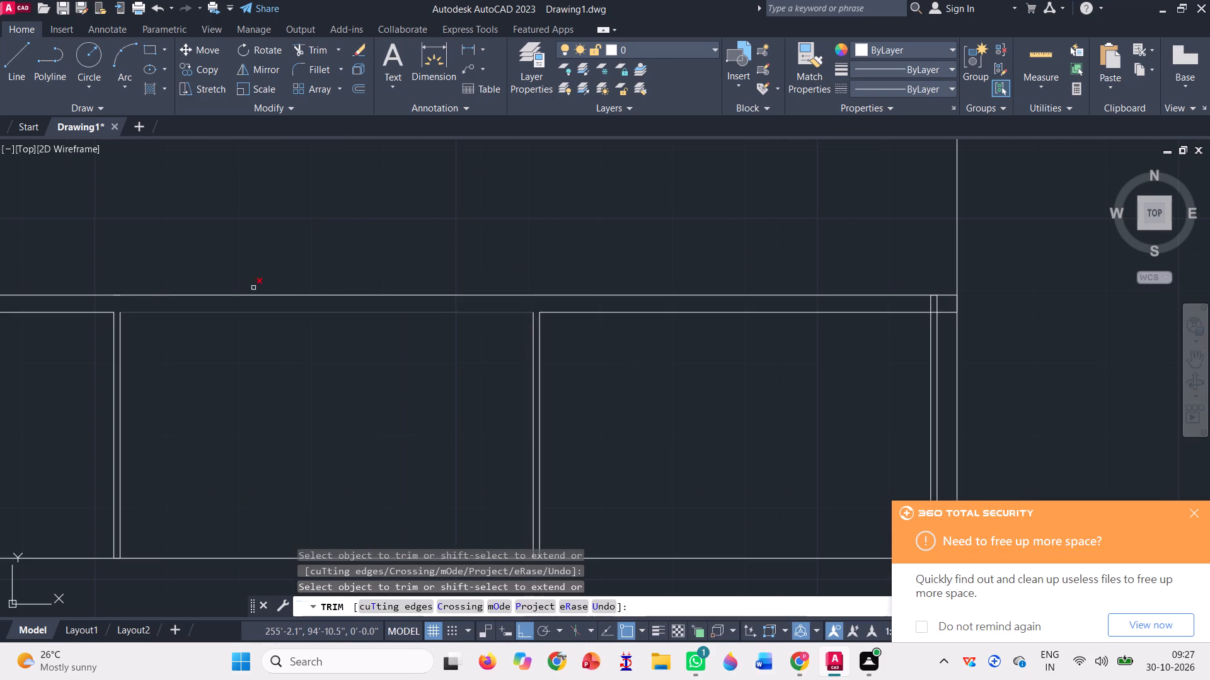
# Trim the leftover top-edge segments above the second and outermost posts of the left balcony's top rail.
pyautogui.click(116, 295)
pyautogui.scroll(-3, 486, 326)
pyautogui.scroll(3, 356, 322)
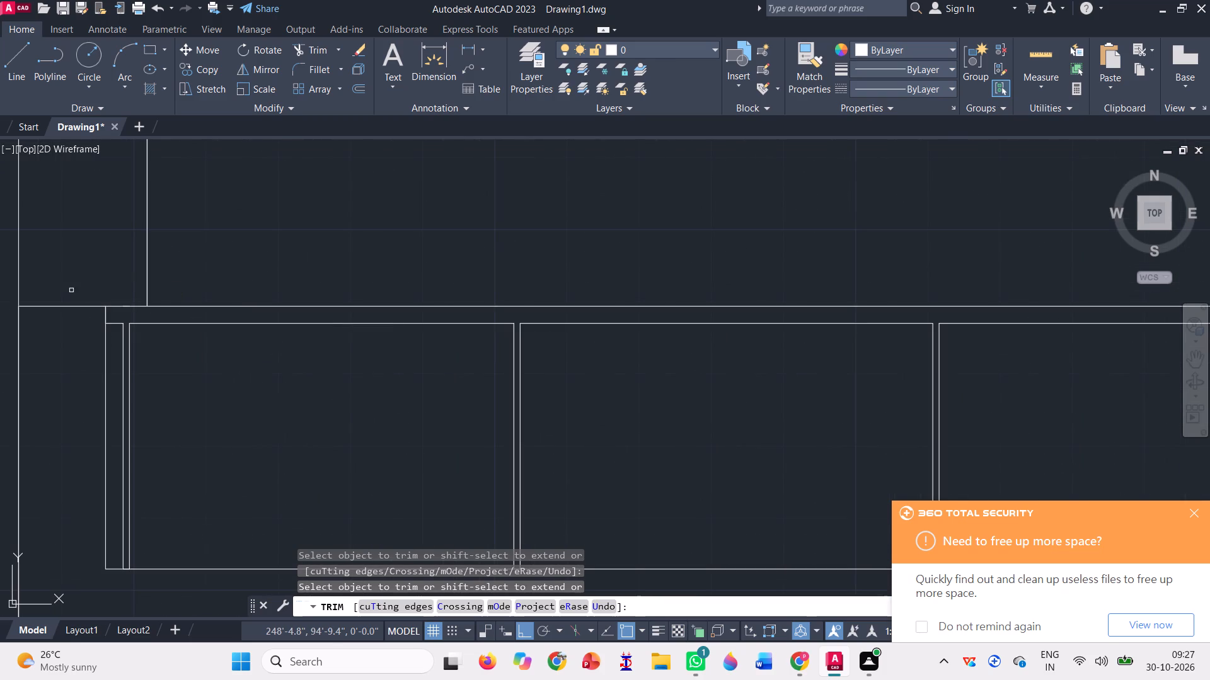
pyautogui.click(127, 308)
# Trim the overlapping lines where the innermost post beside the central bay crosses the left balcony's top rail.
pyautogui.scroll(-2, 96, 324)
pyautogui.scroll(3, 561, 324)
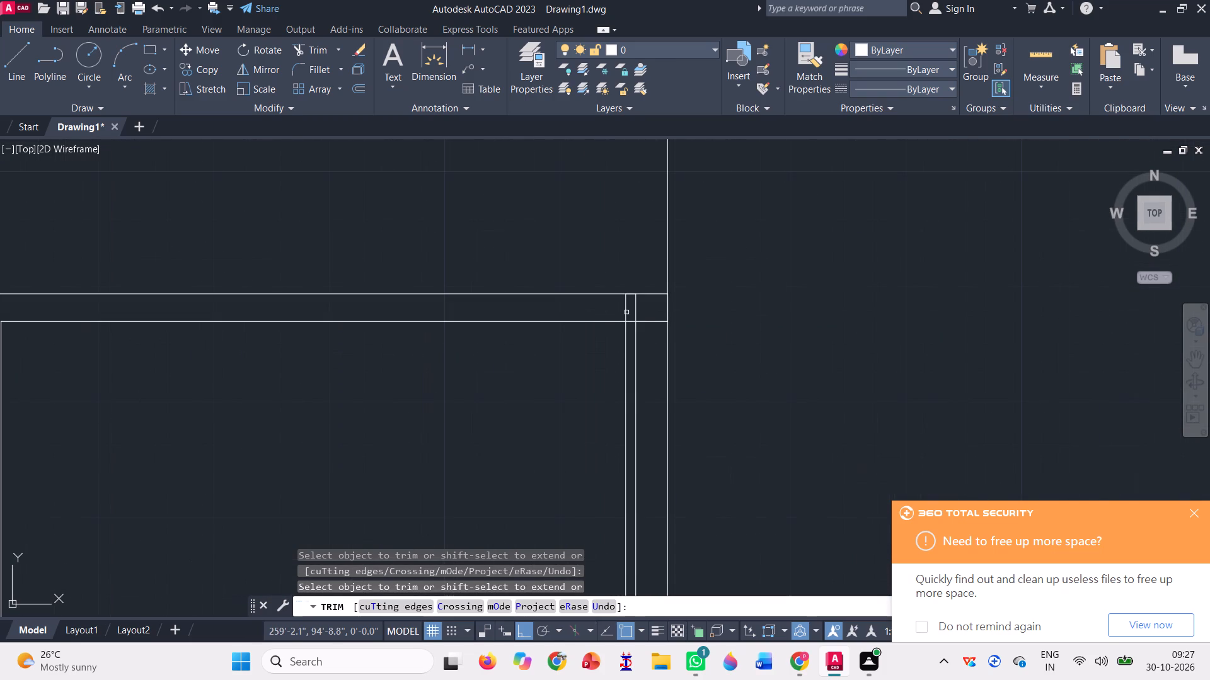
pyautogui.click(628, 312)
pyautogui.click(643, 311)
pyautogui.click(619, 309)
pyautogui.scroll(3, 632, 331)
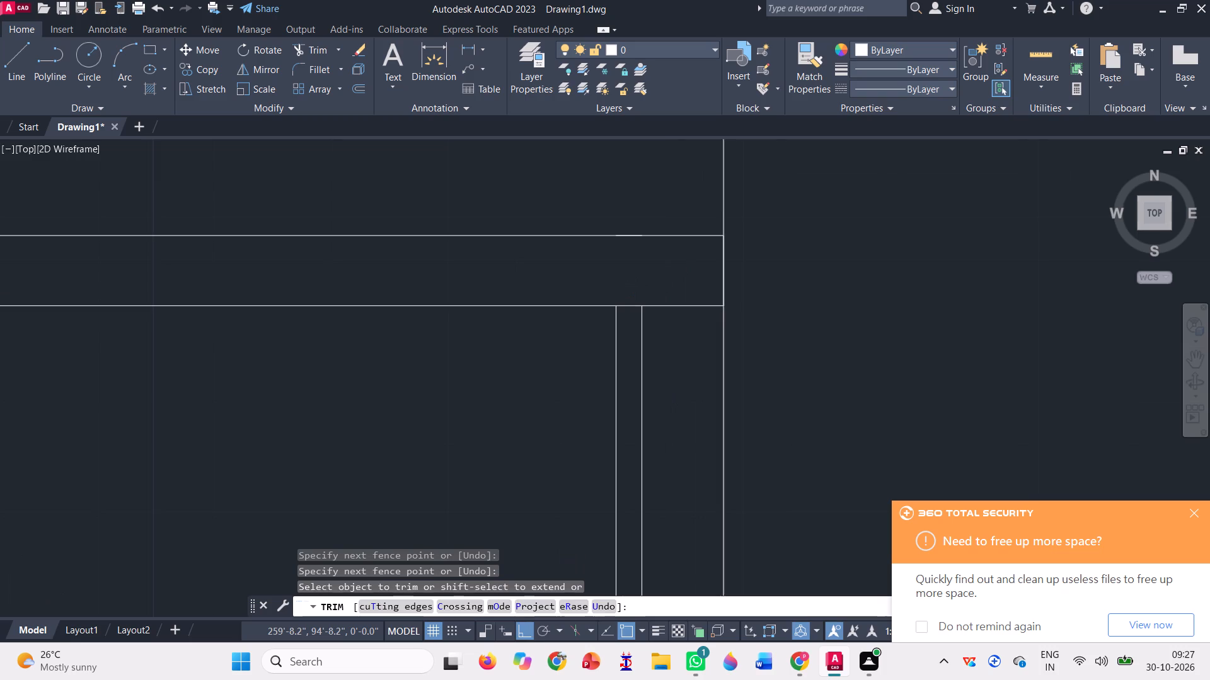
pyautogui.click(628, 324)
pyautogui.click(625, 289)
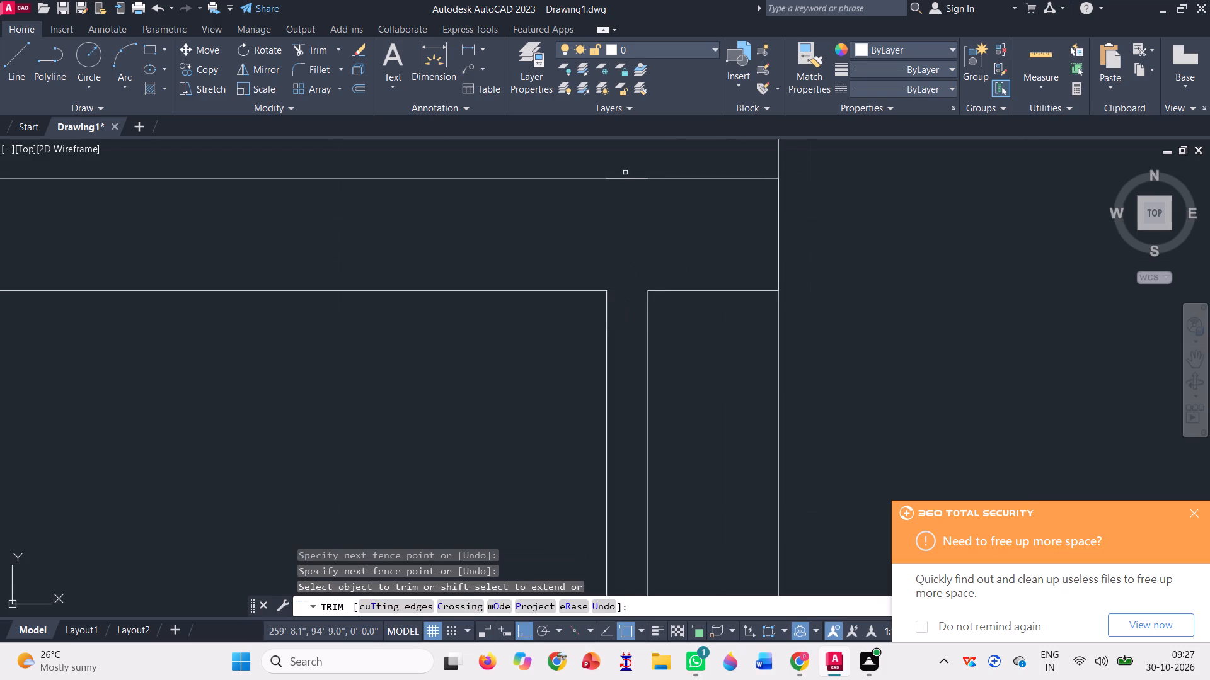
pyautogui.click(628, 176)
pyautogui.scroll(-6, 509, 279)
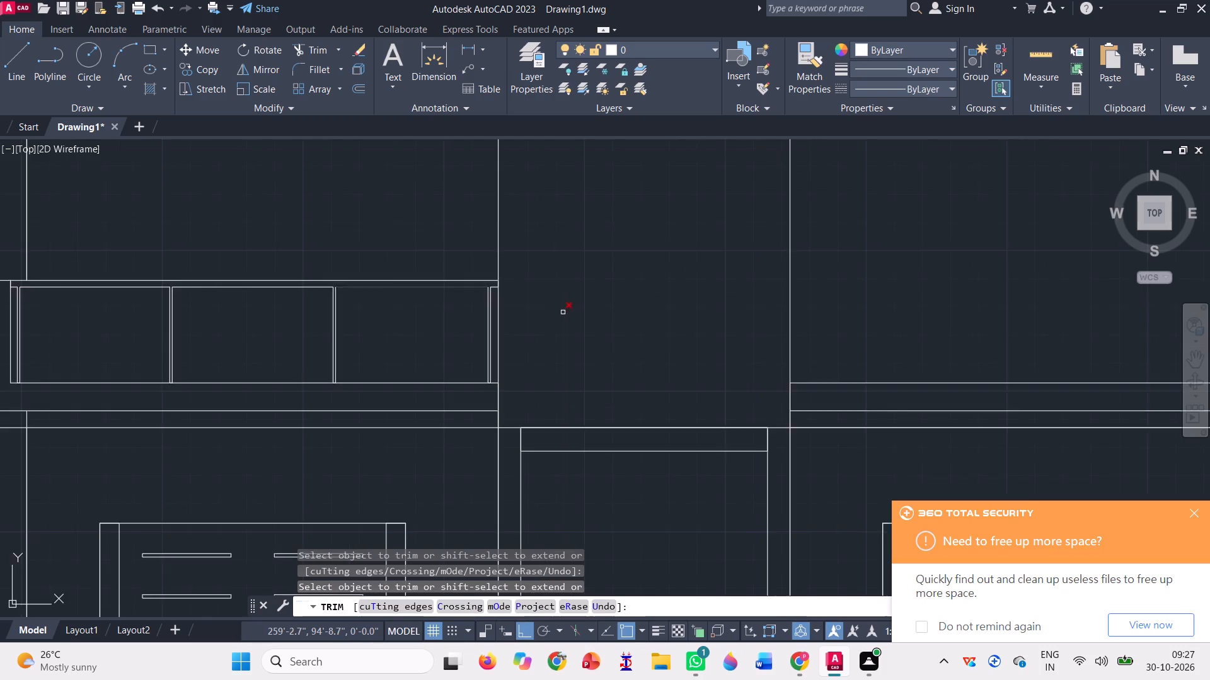
pyautogui.scroll(-2, 567, 312)
pyautogui.press('Escape')
# Join the left balcony's top rail and post lines into a single polyline.
pyautogui.scroll(1, 497, 325)
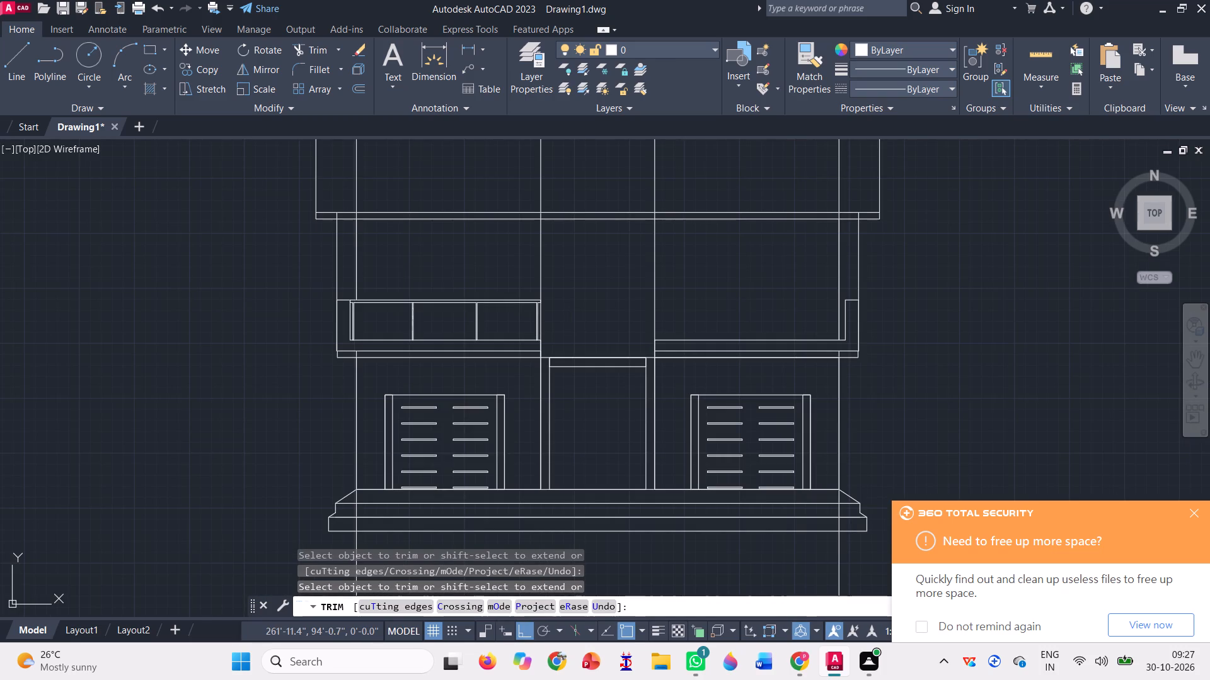
pyautogui.scroll(3, 565, 320)
pyautogui.click(560, 320)
pyautogui.scroll(-3, 441, 246)
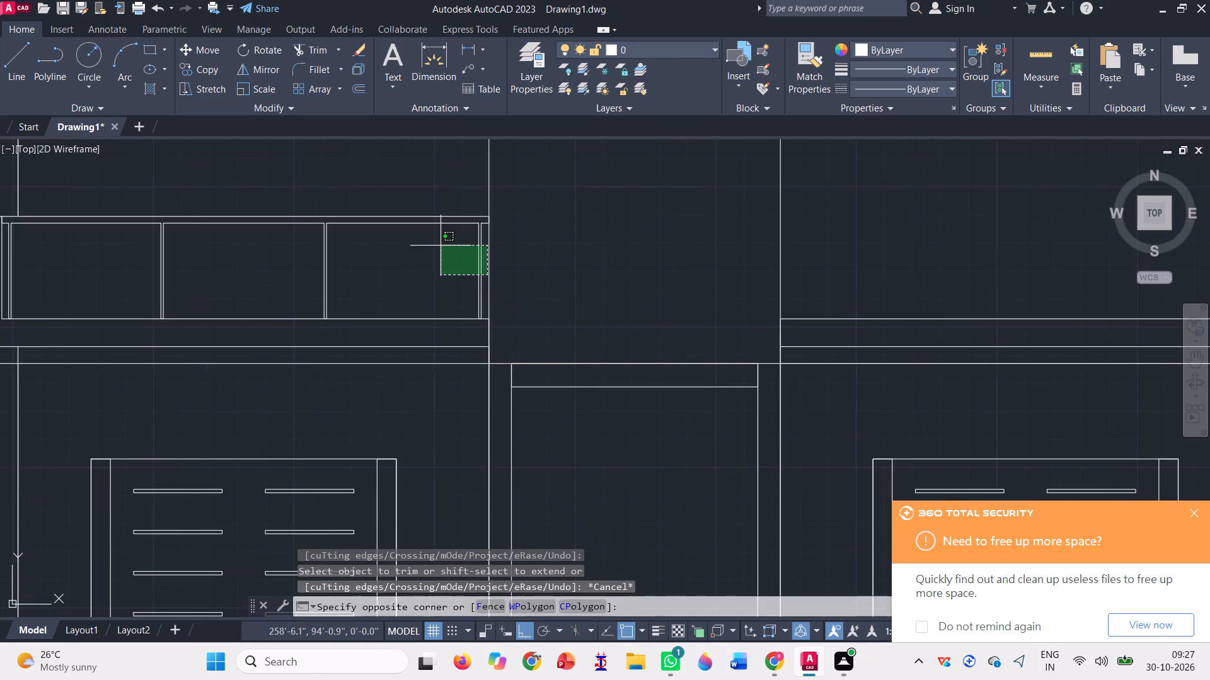
pyautogui.scroll(3, 170, 214)
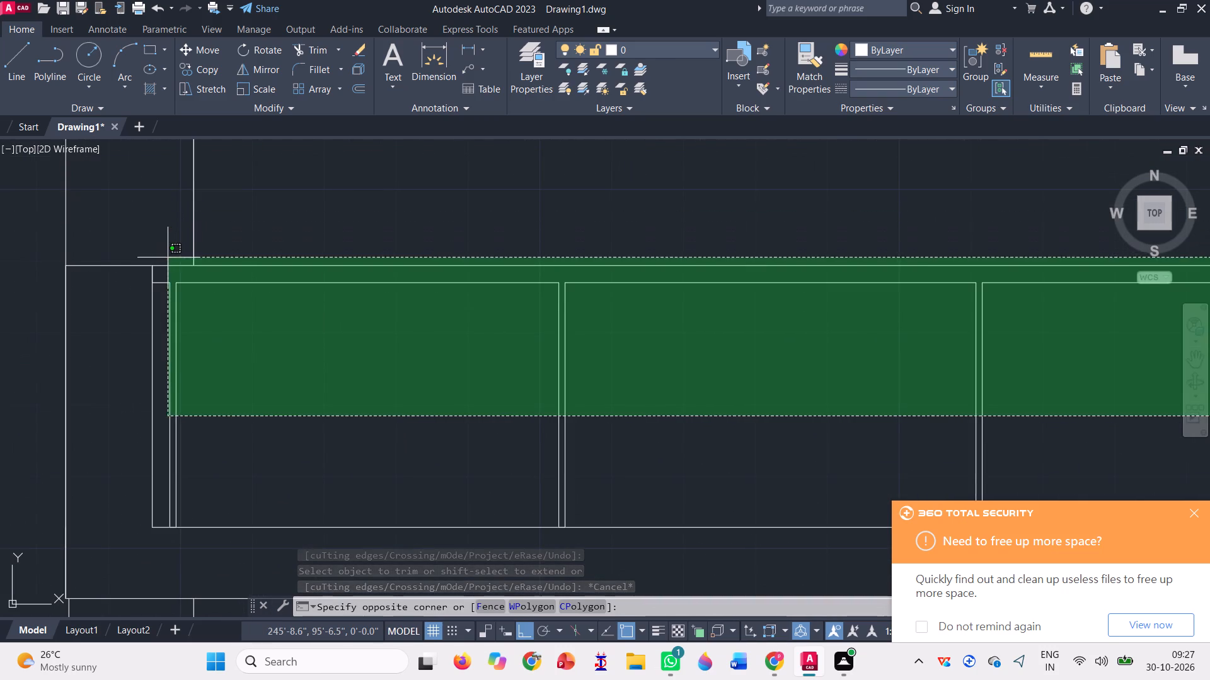
pyautogui.scroll(2, 173, 303)
pyautogui.click(137, 228)
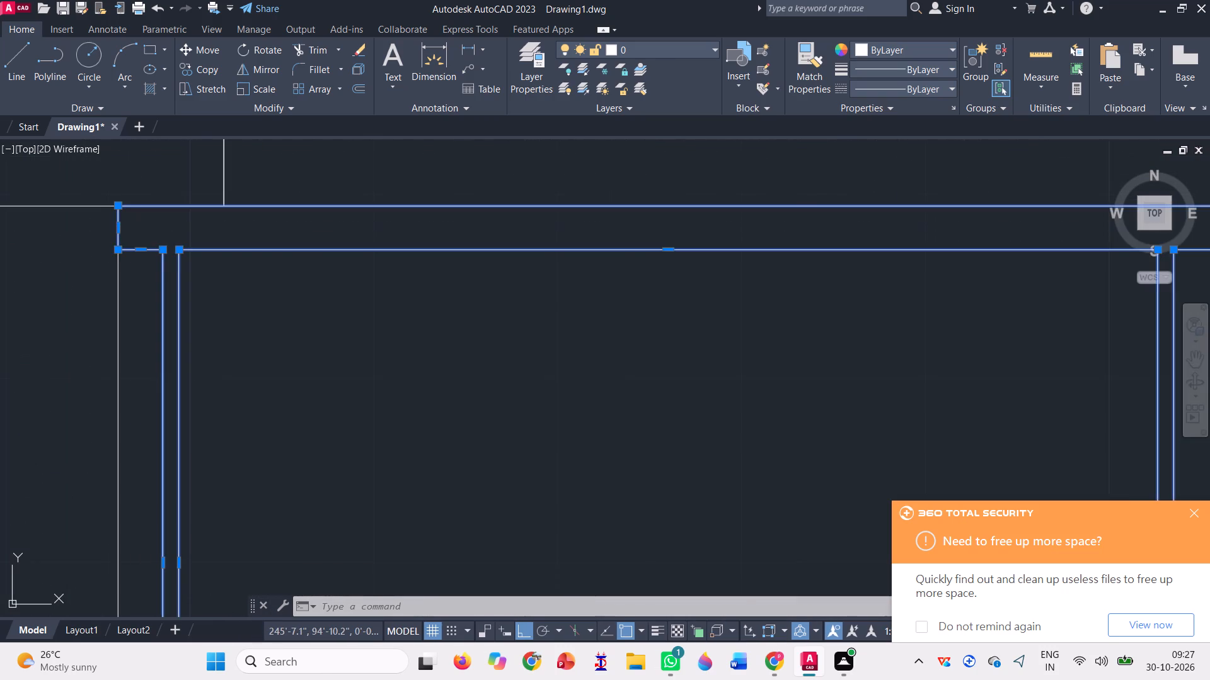
pyautogui.scroll(-5, 134, 222)
pyautogui.press('j')
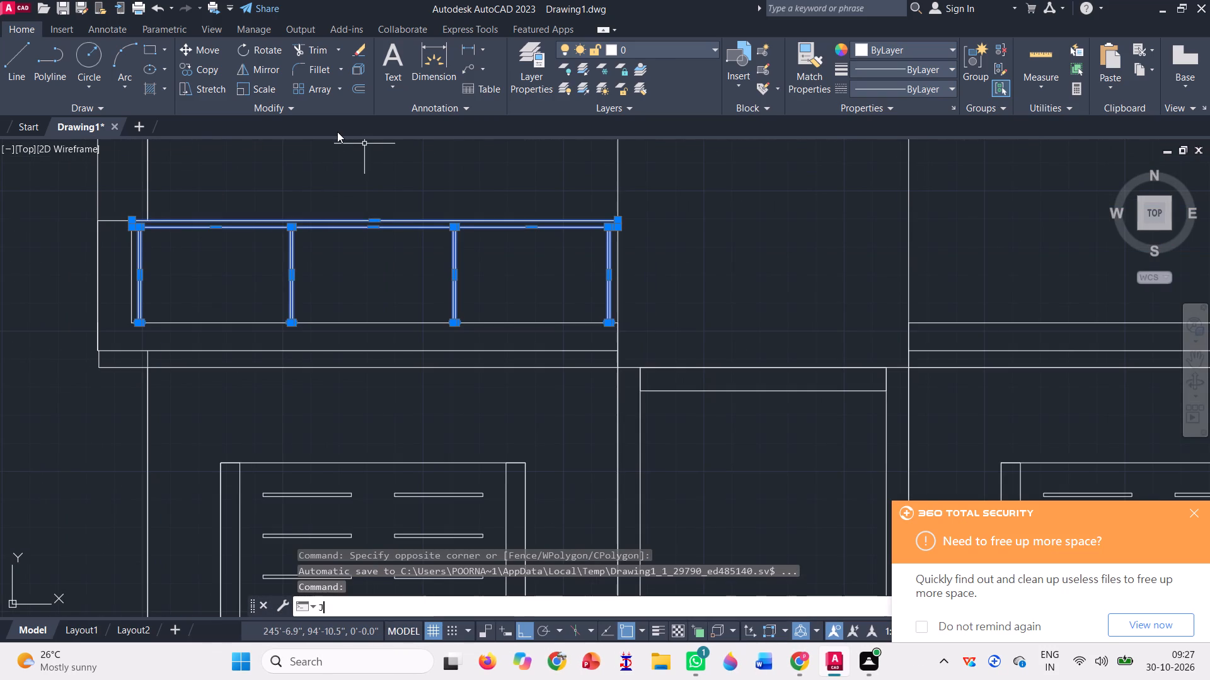
pyautogui.press('Return')
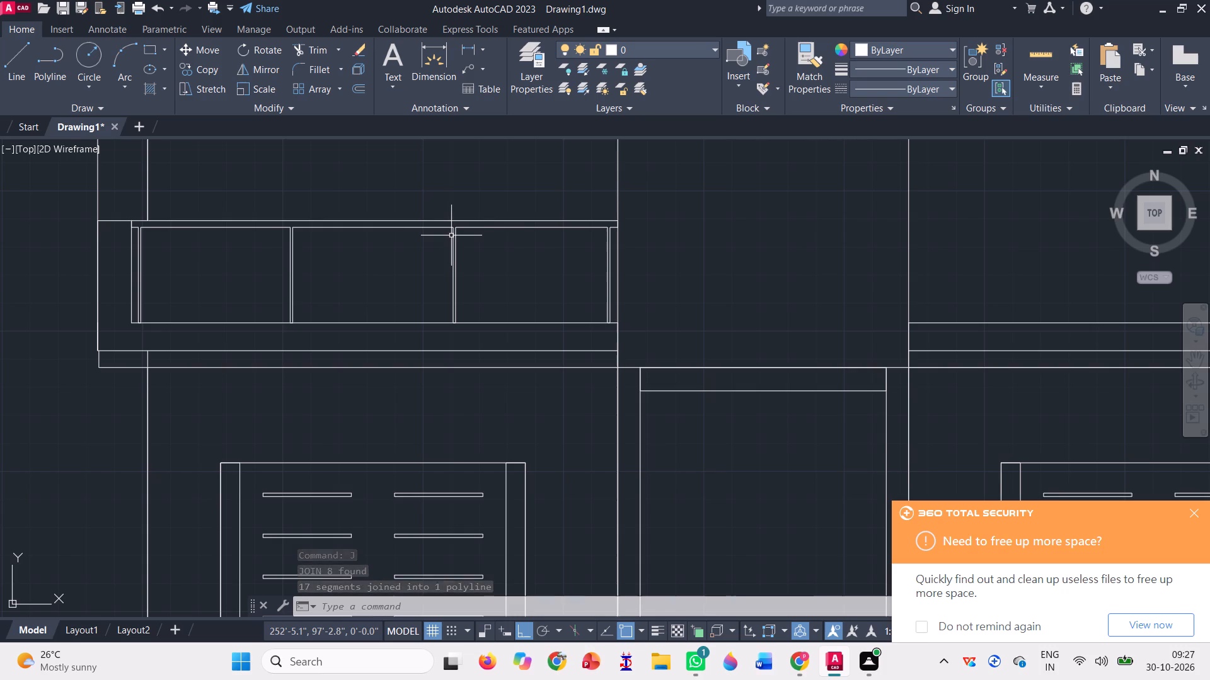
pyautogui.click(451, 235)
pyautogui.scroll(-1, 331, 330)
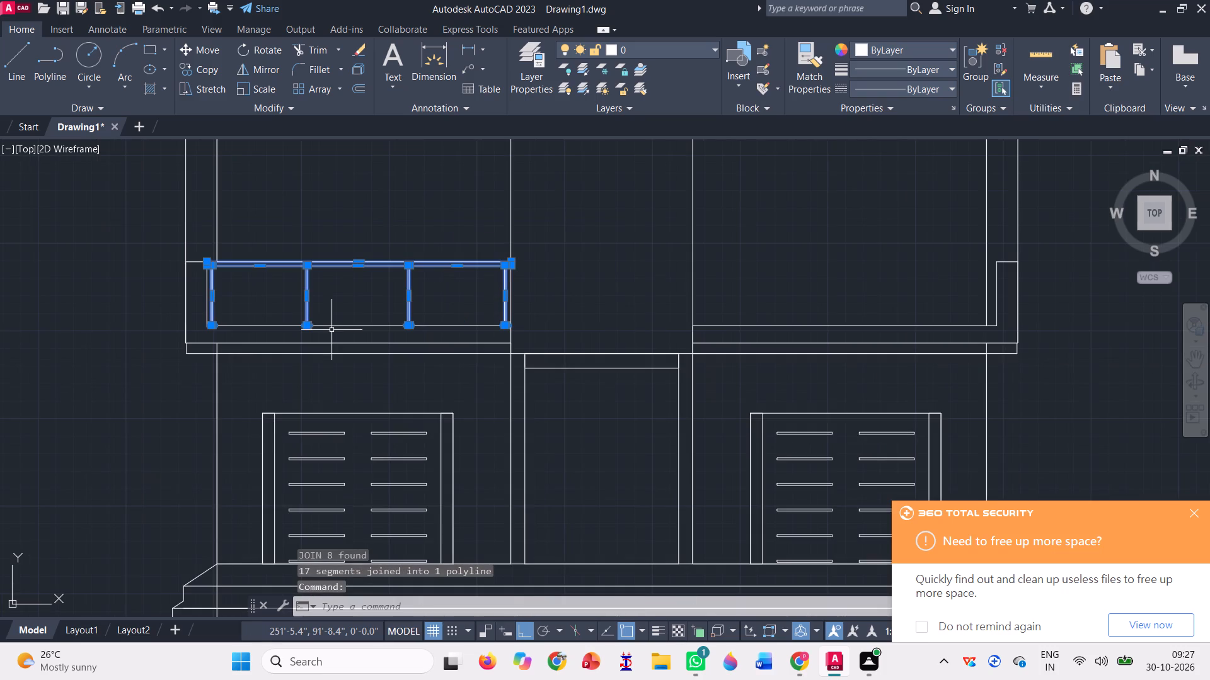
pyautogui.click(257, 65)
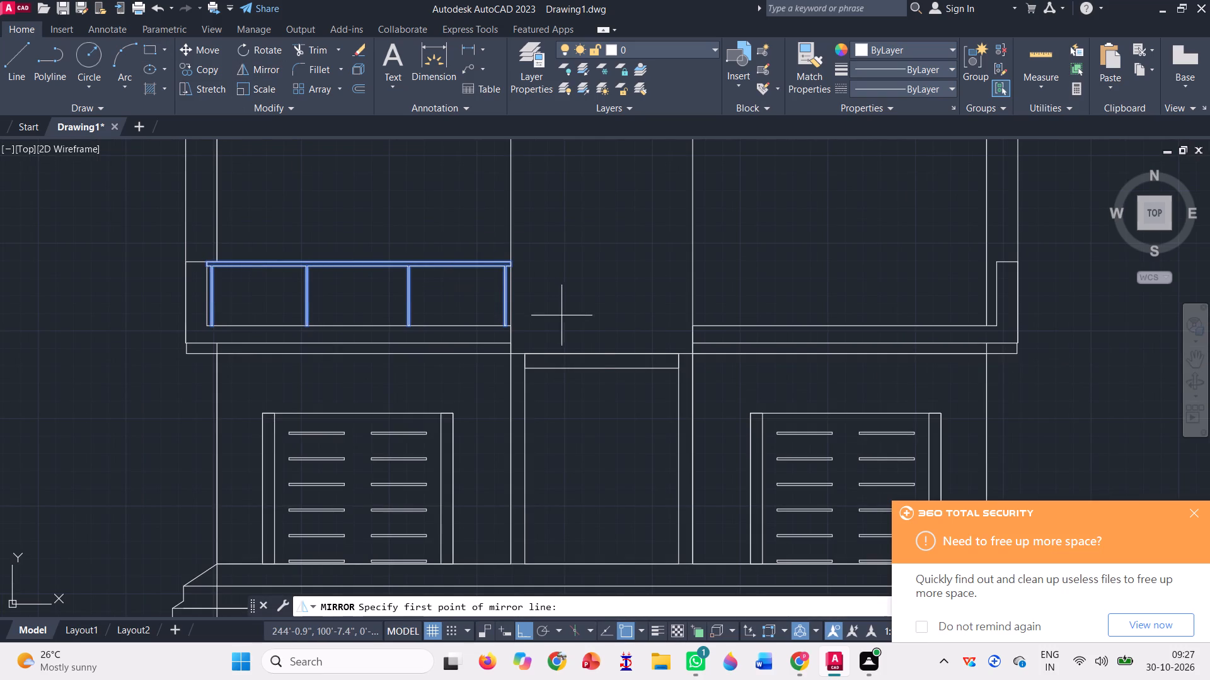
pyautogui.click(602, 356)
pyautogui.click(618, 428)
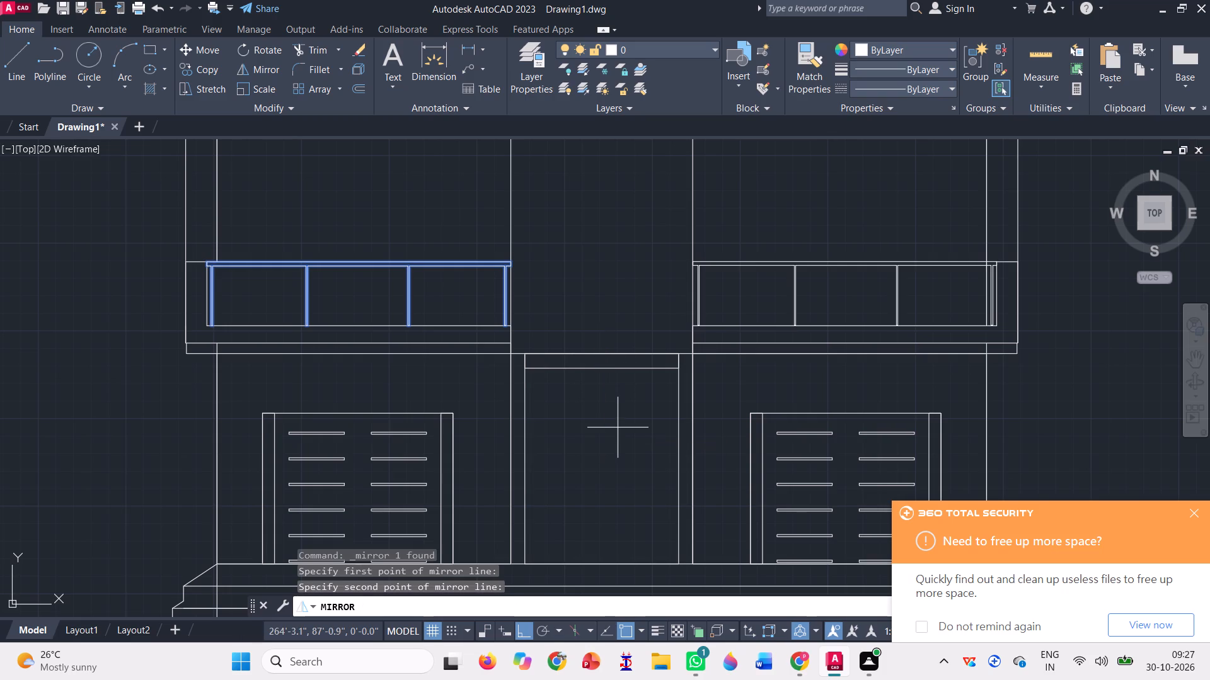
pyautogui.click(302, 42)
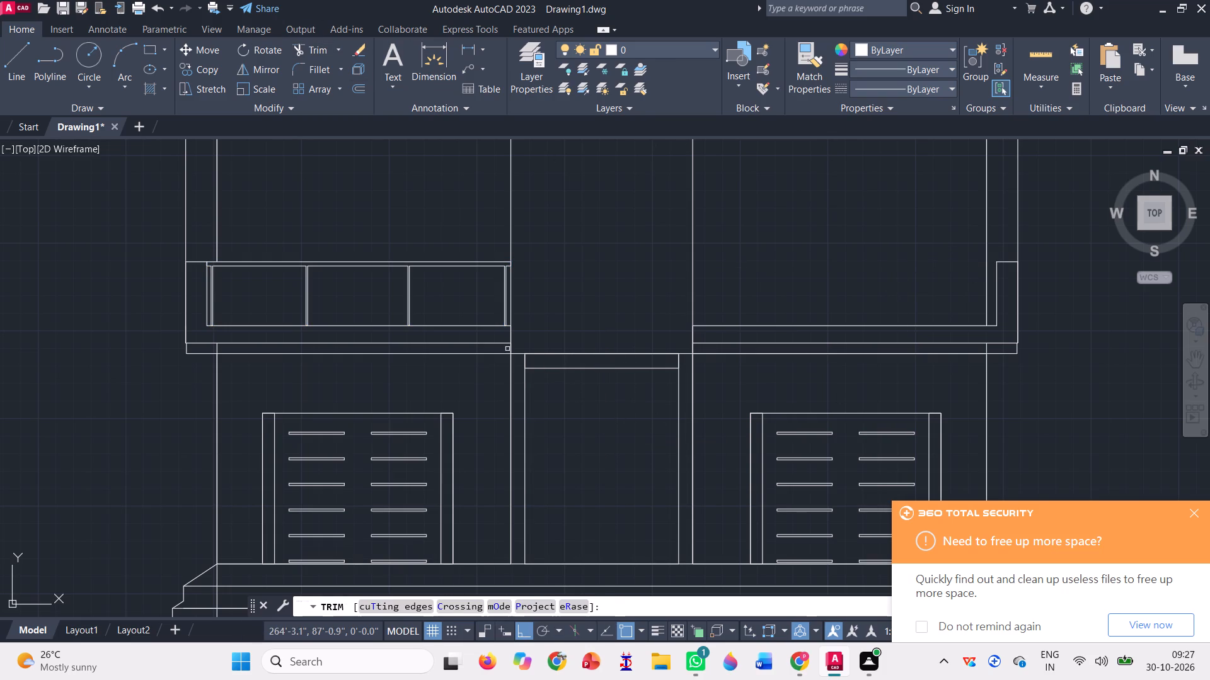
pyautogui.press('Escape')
# Mirror the left balcony's railing to the right balcony about the entrance's vertical centreline, keeping the original.
pyautogui.click(414, 297)
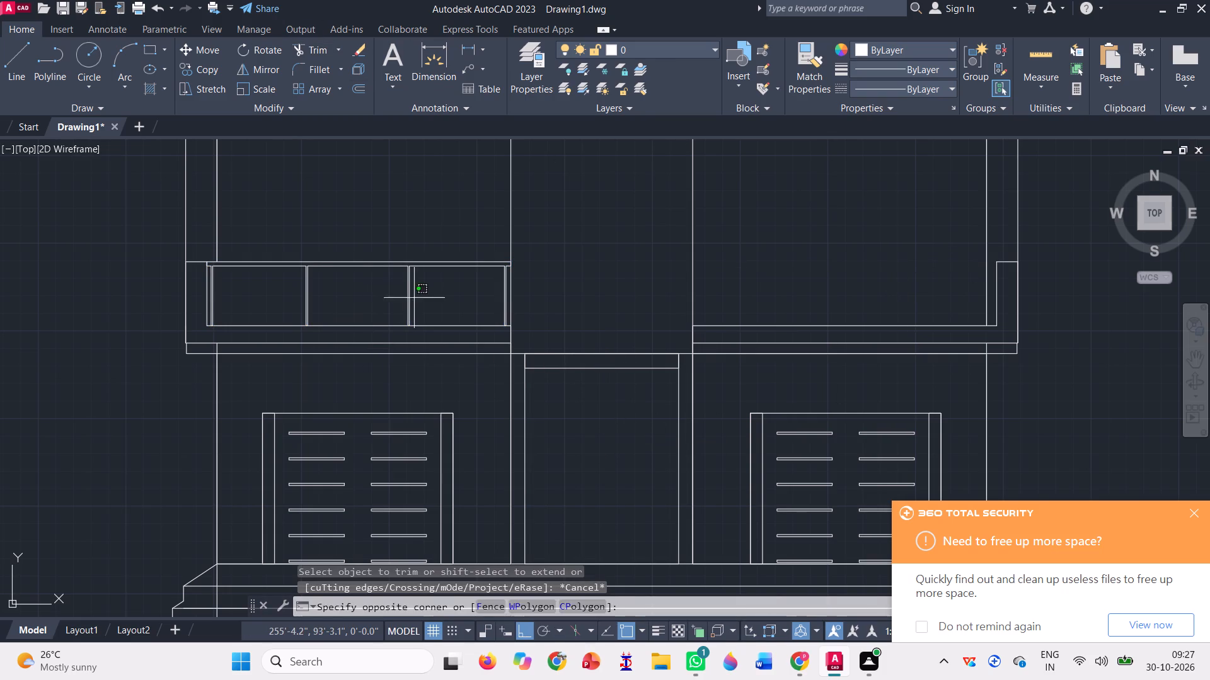
pyautogui.click(379, 275)
pyautogui.click(251, 72)
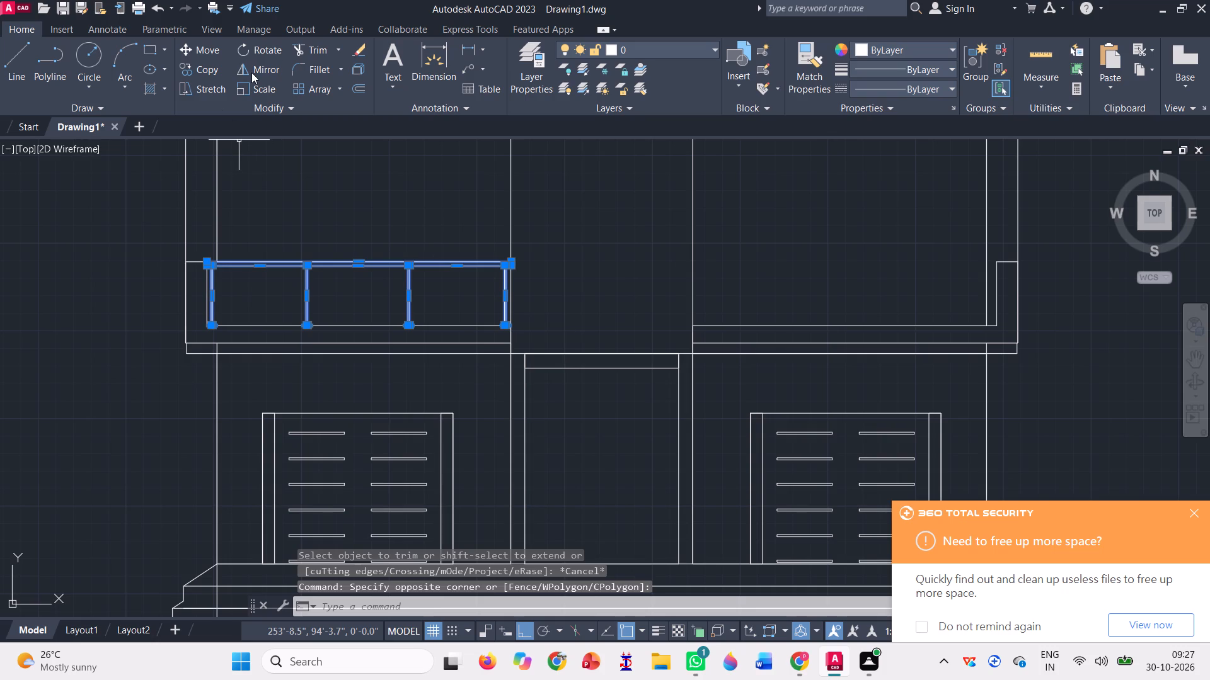
pyautogui.click(599, 353)
pyautogui.click(609, 436)
pyautogui.tripleClick(609, 436)
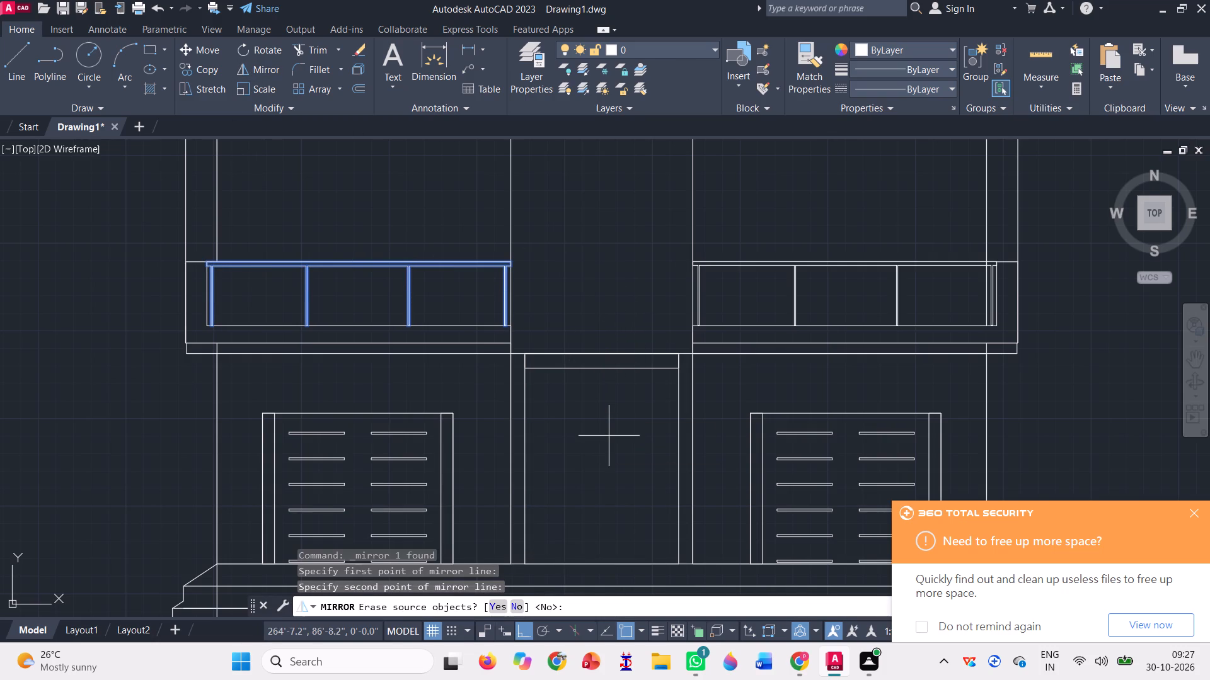
pyautogui.press('space')
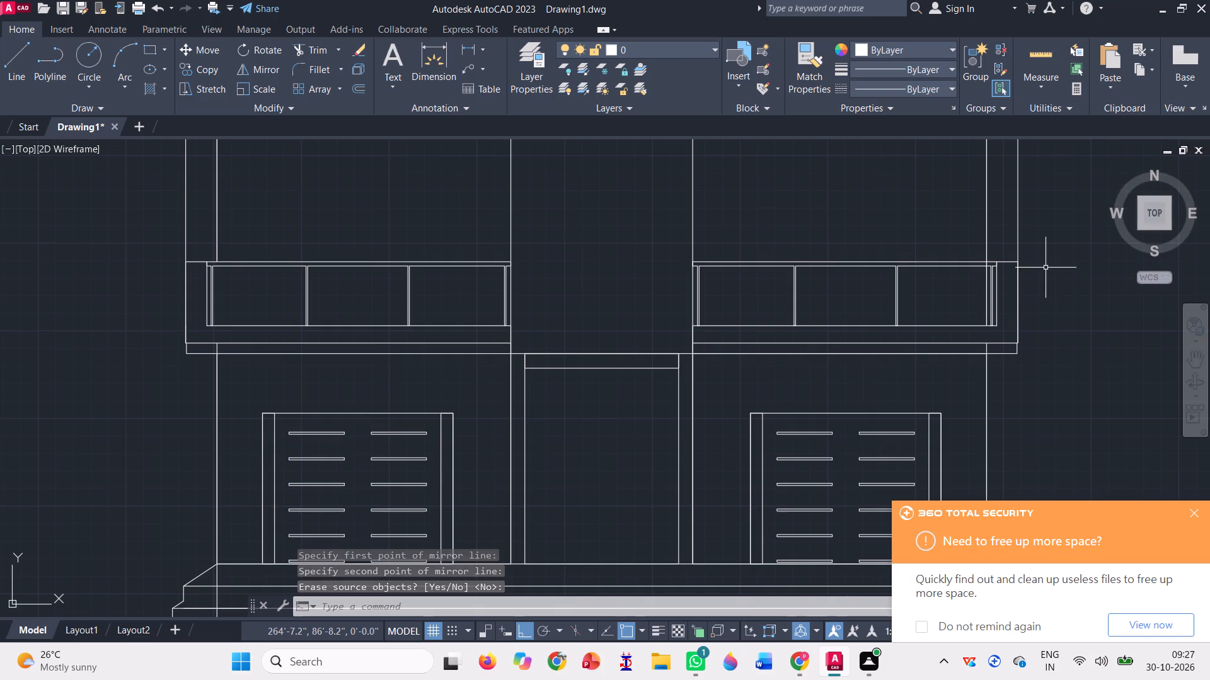
# Trim the right inner wall line where it passes through the right balcony's top rail and railing opening.
pyautogui.scroll(1, 1046, 268)
pyautogui.scroll(1, 964, 268)
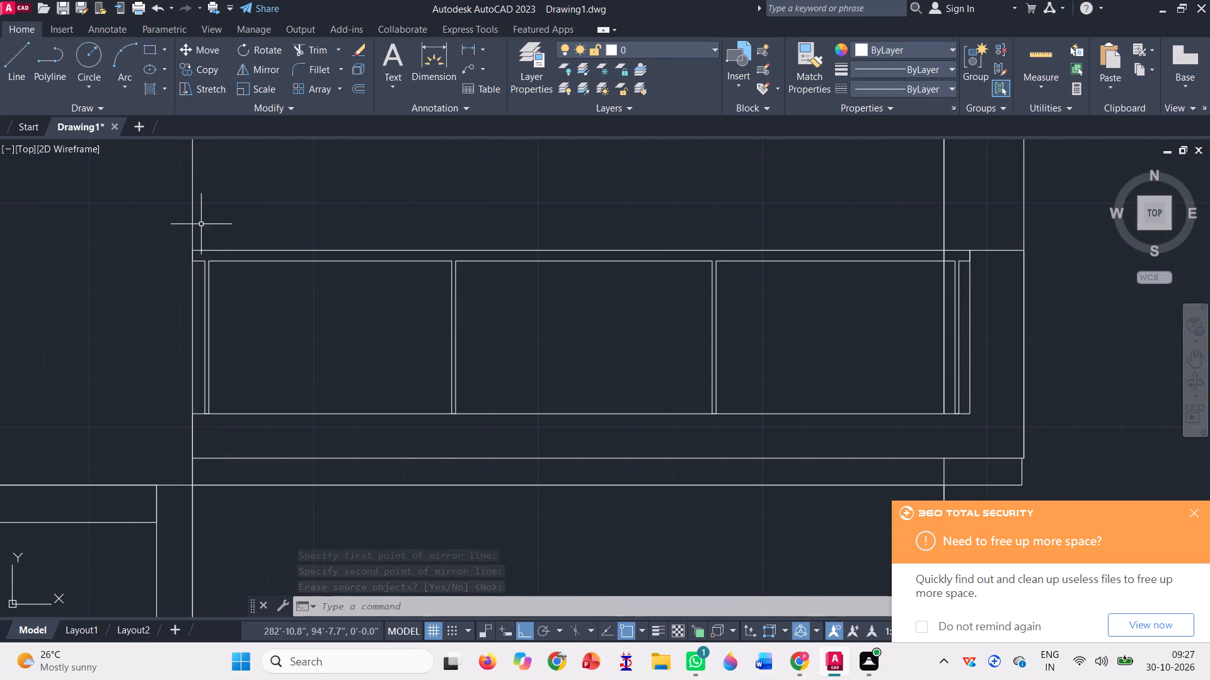
pyautogui.click(314, 55)
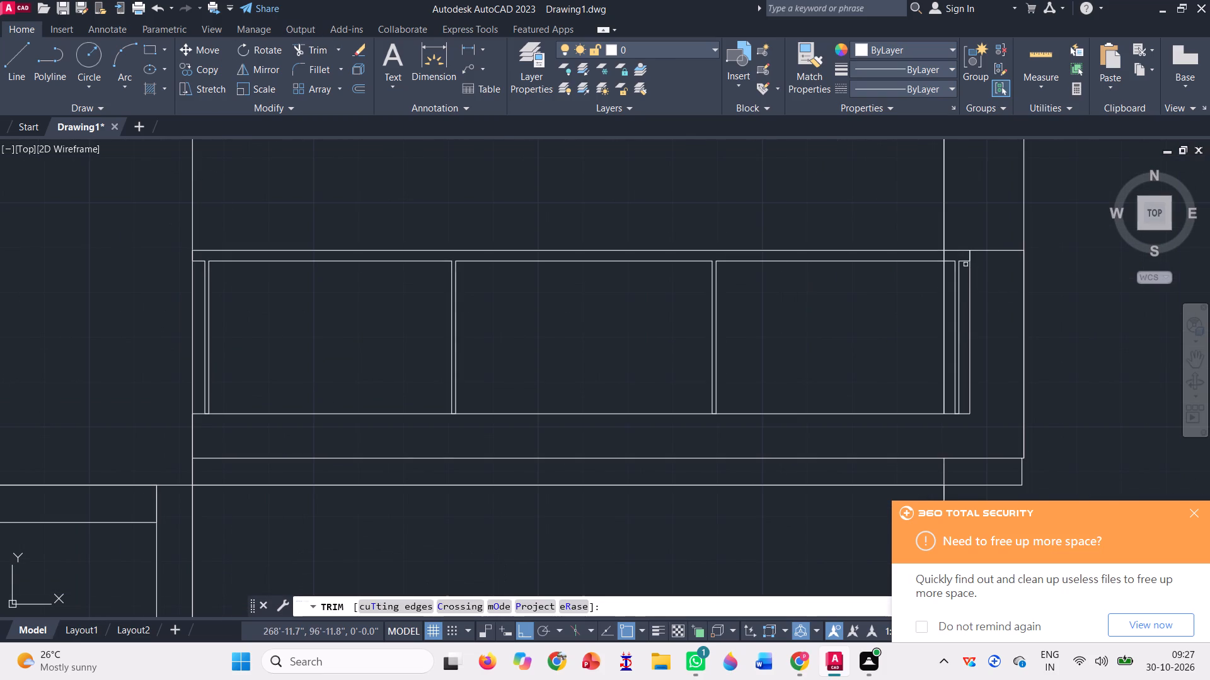
pyautogui.scroll(3, 948, 259)
pyautogui.click(943, 254)
pyautogui.click(898, 247)
pyautogui.scroll(-3, 786, 236)
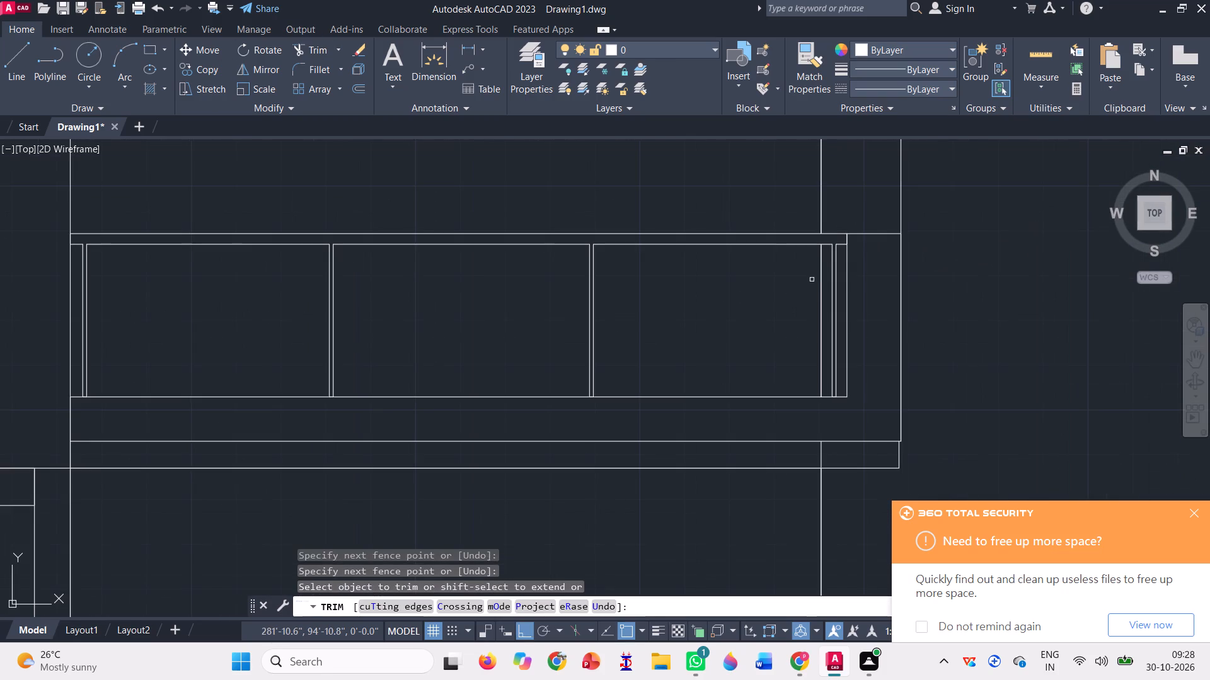
pyautogui.click(822, 290)
pyautogui.click(822, 296)
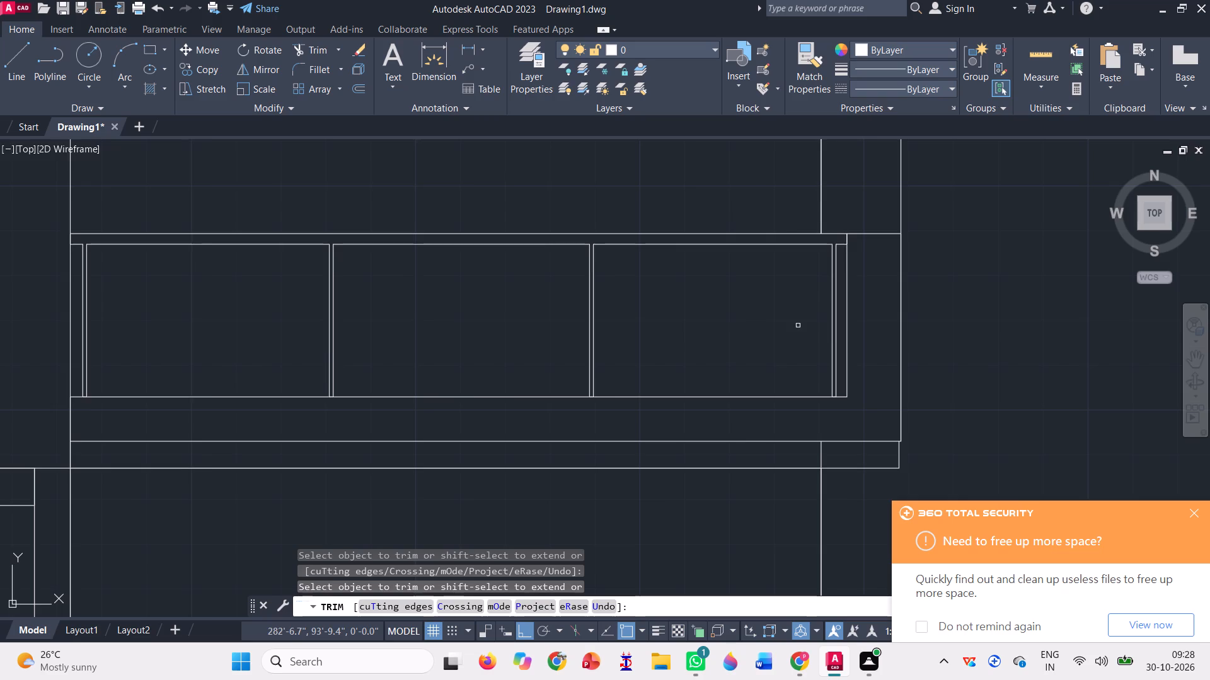
pyautogui.scroll(-2, 798, 326)
pyautogui.scroll(-1, 879, 319)
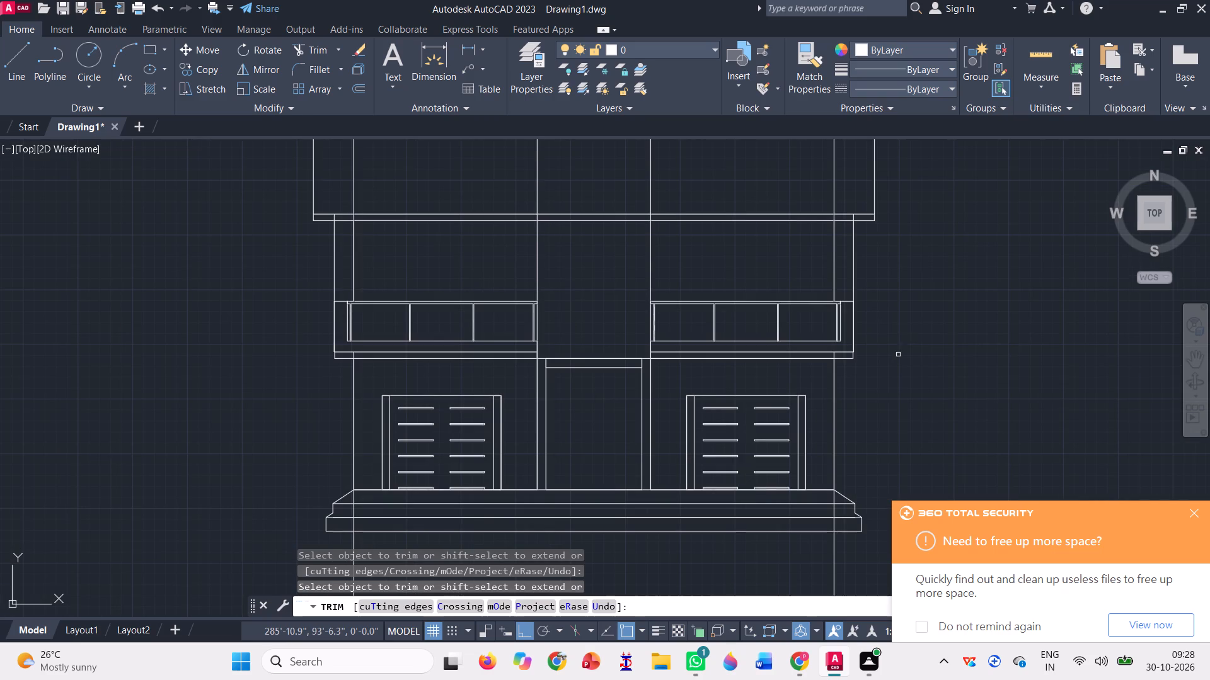
pyautogui.press('Escape')
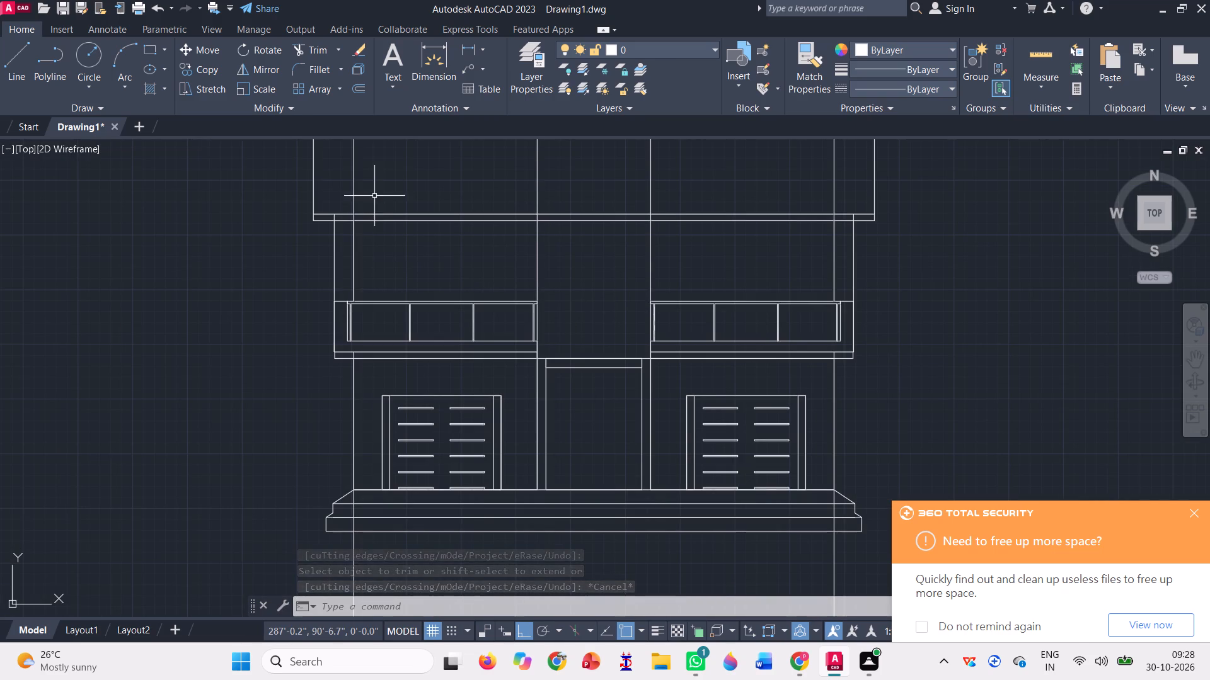
pyautogui.click(308, 49)
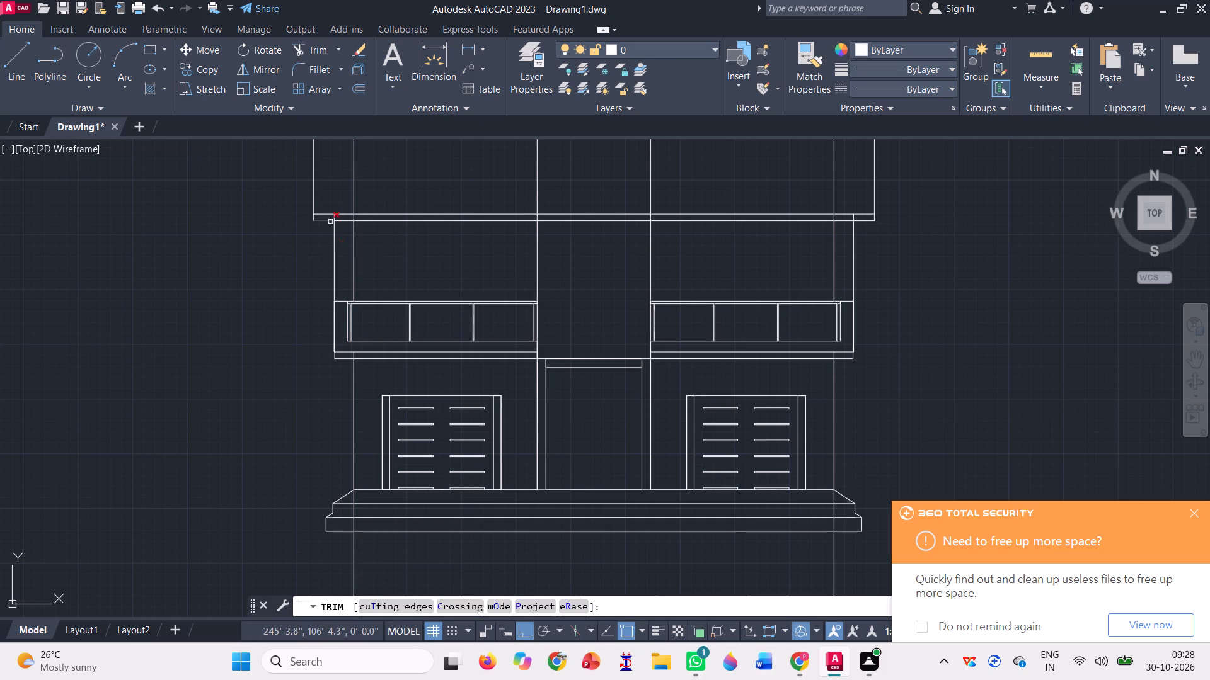
pyautogui.press('Escape')
# Draw a sloped line from the left inner wall's corner with the second-floor slab underside out to the top of the outer wall line.
pyautogui.scroll(1, 358, 218)
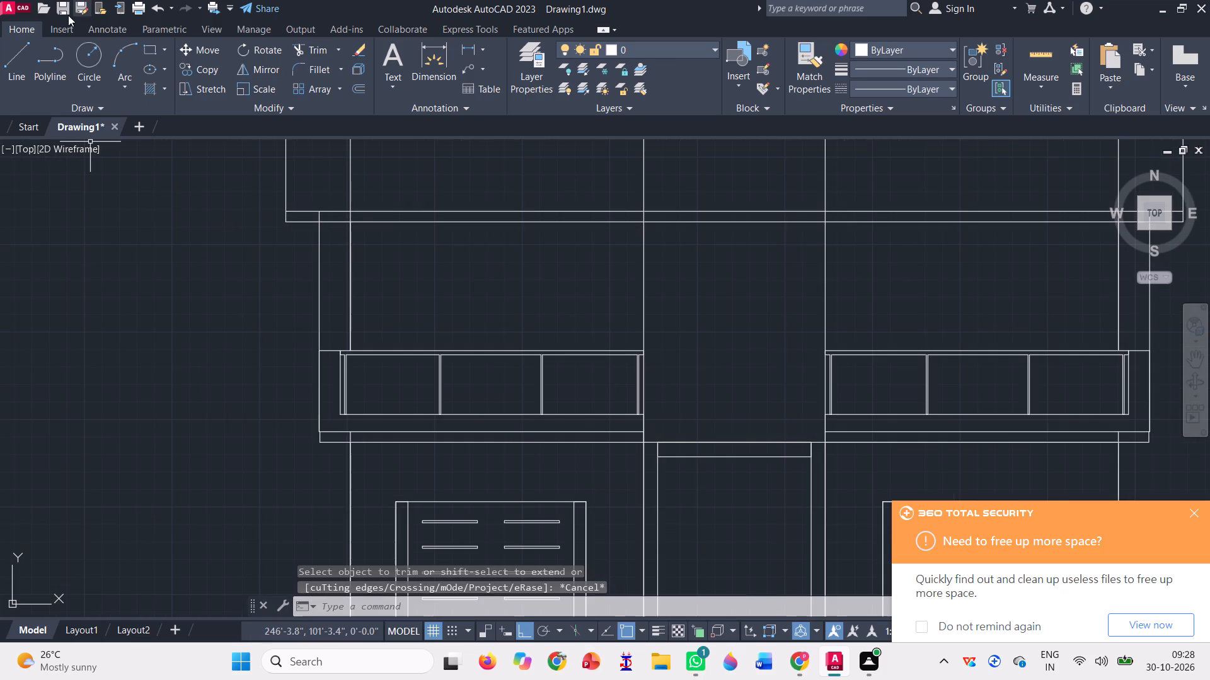
pyautogui.click(13, 56)
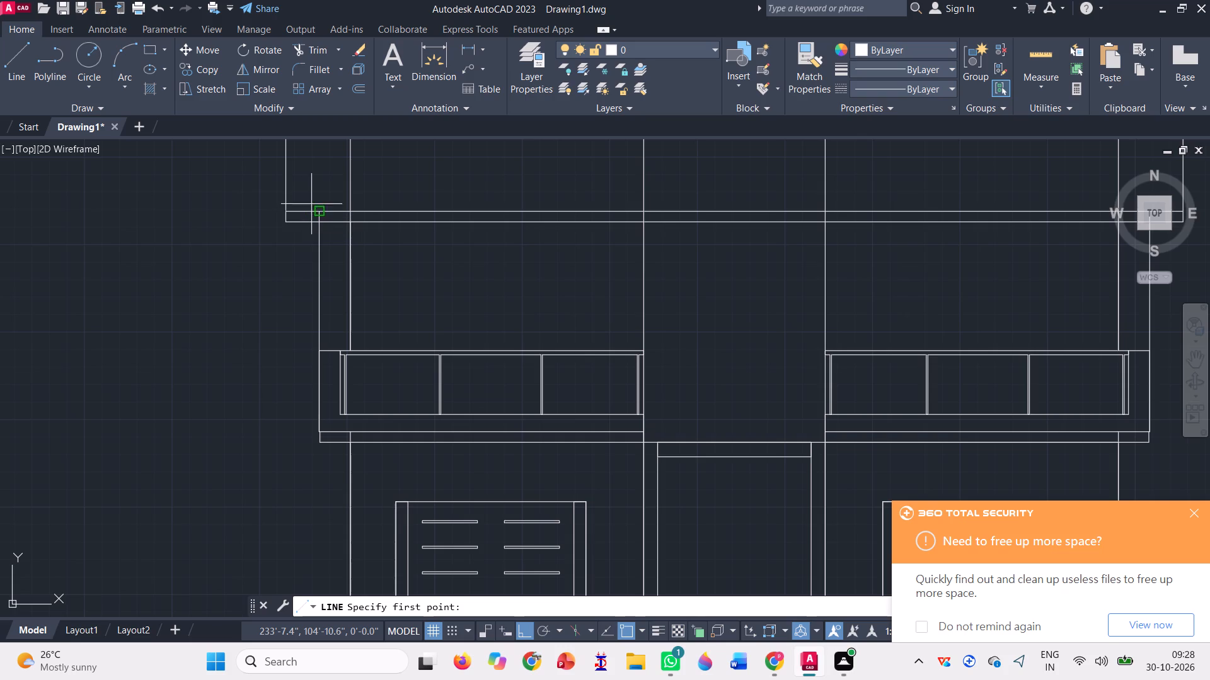
pyautogui.scroll(1, 346, 217)
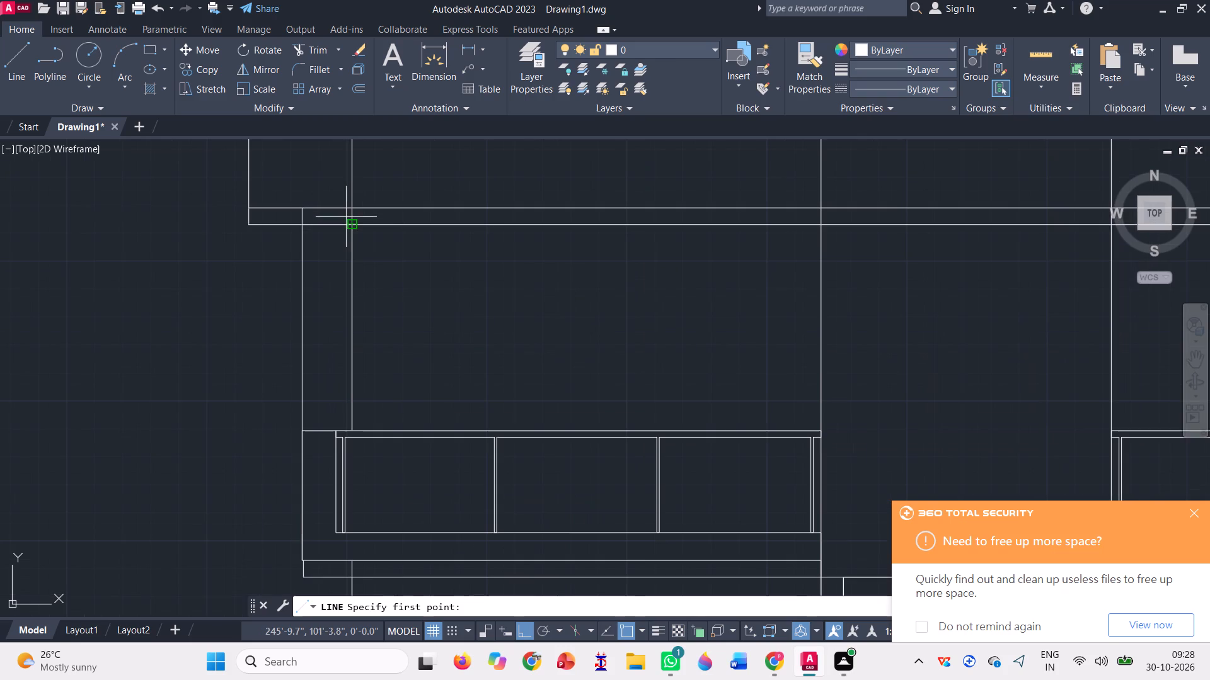
pyautogui.click(355, 227)
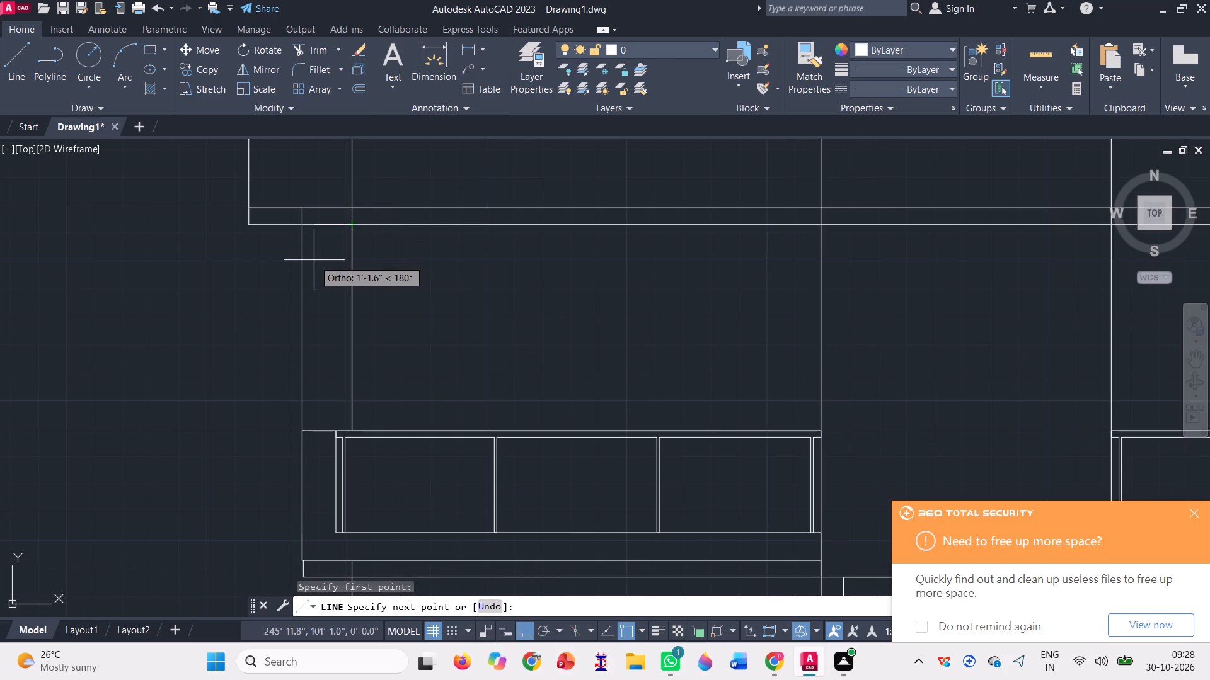
pyautogui.press('F8')
pyautogui.press('F8')
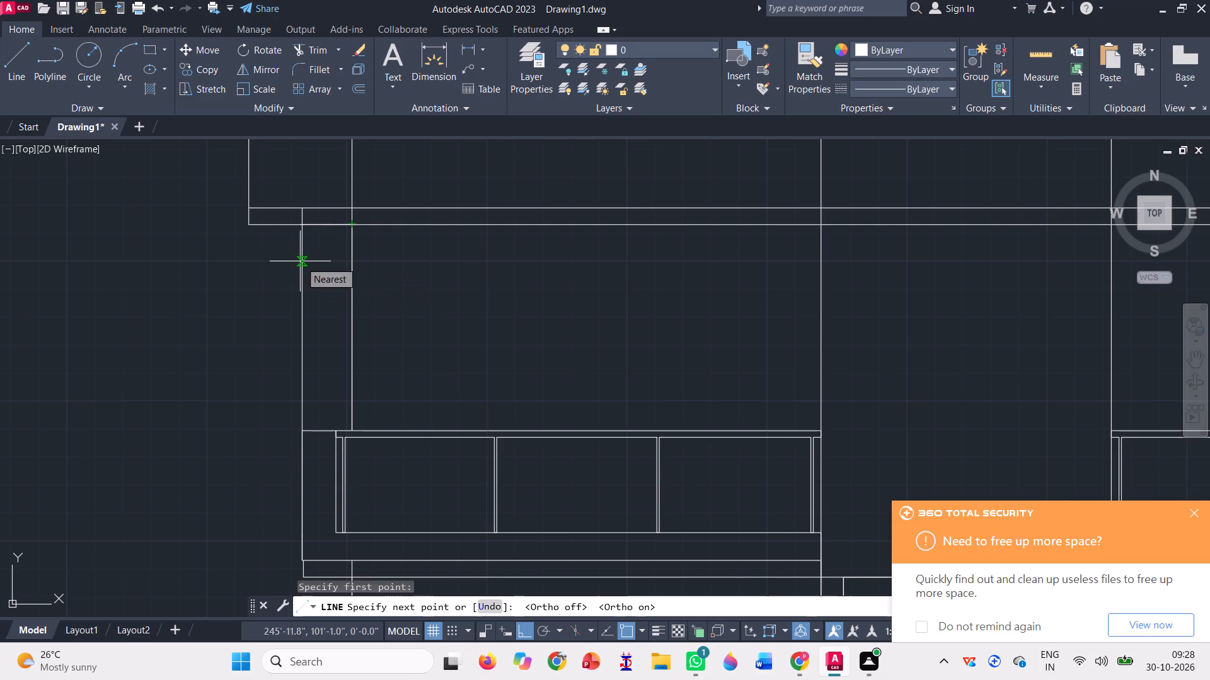
pyautogui.press('F8')
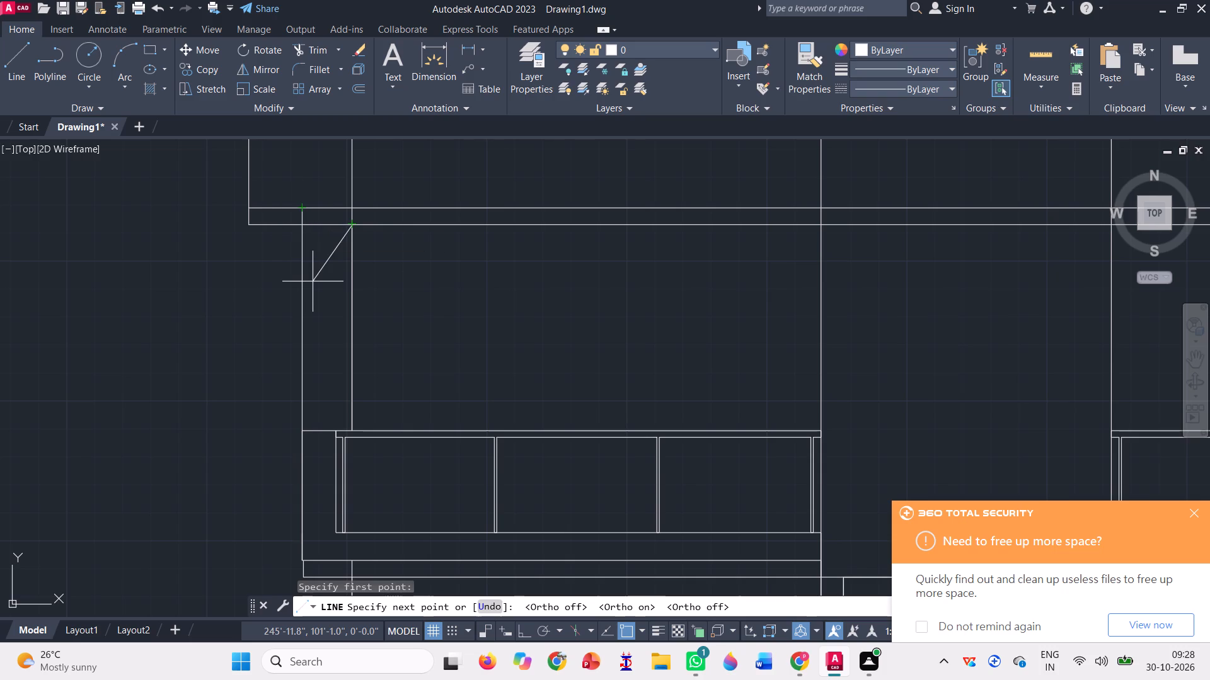
pyautogui.scroll(-1, 280, 264)
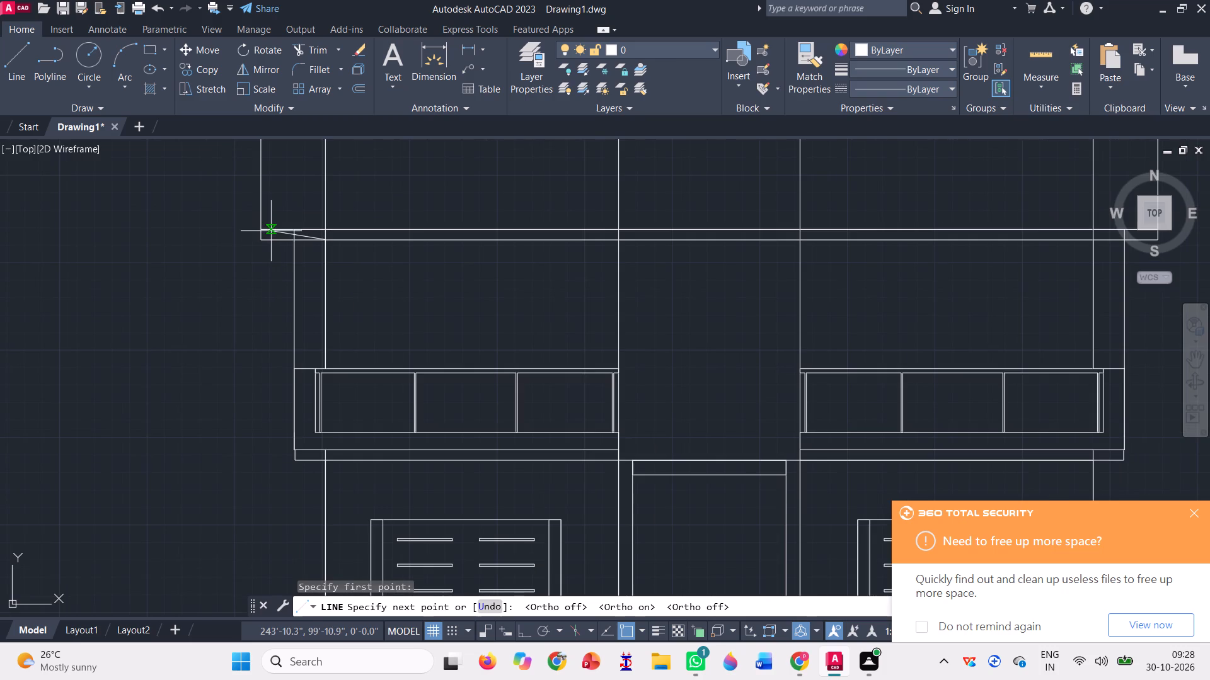
pyautogui.scroll(2, 297, 229)
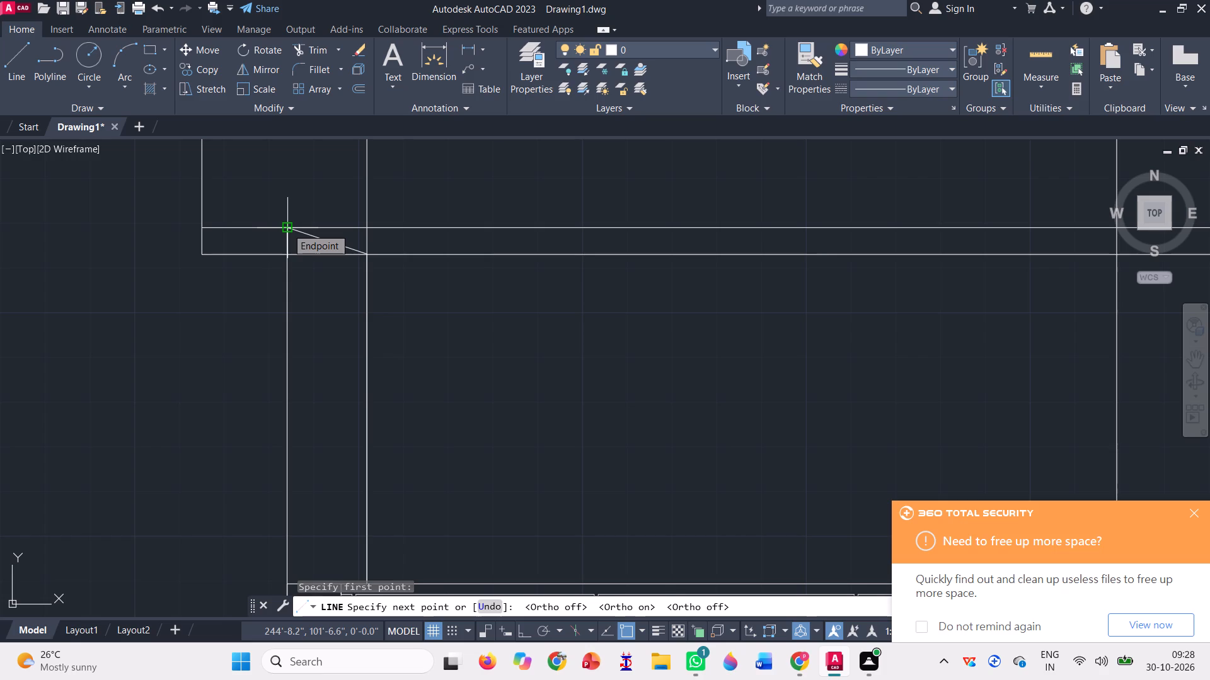
pyautogui.click(287, 228)
# Continue the line with a small step about 1 inch high and outward, plus a vertical edge up to the next slab's underside.
pyautogui.scroll(-1, 285, 261)
pyautogui.scroll(2, 284, 232)
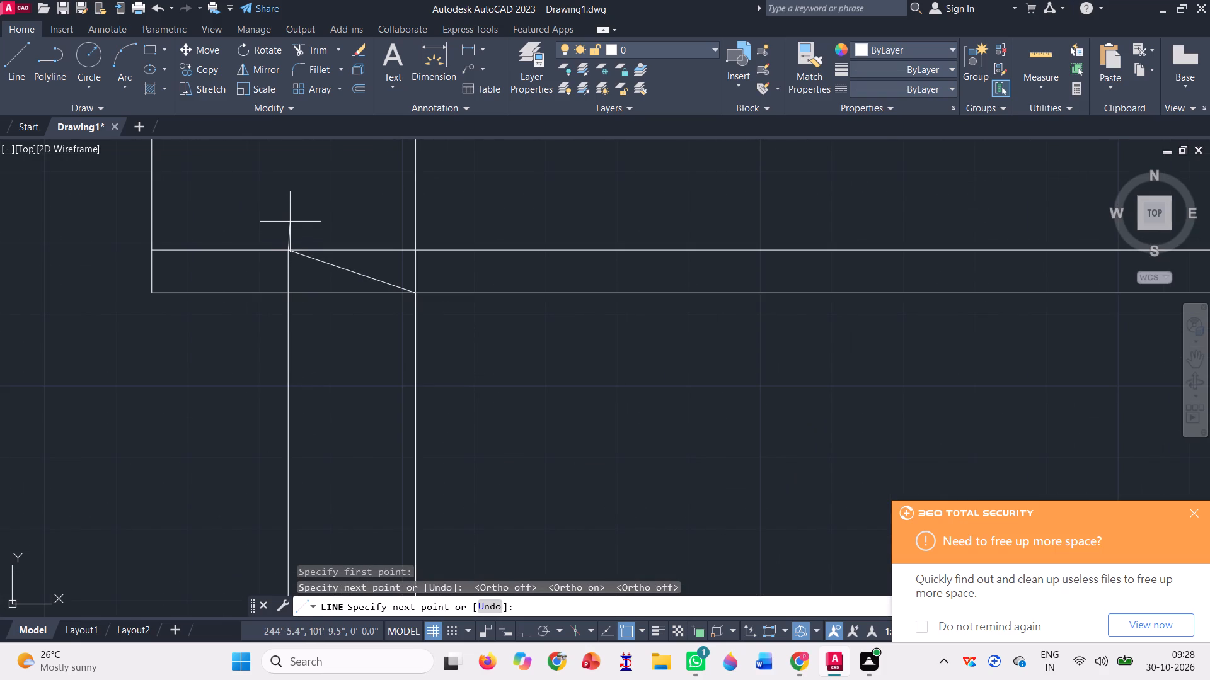
pyautogui.press('F8')
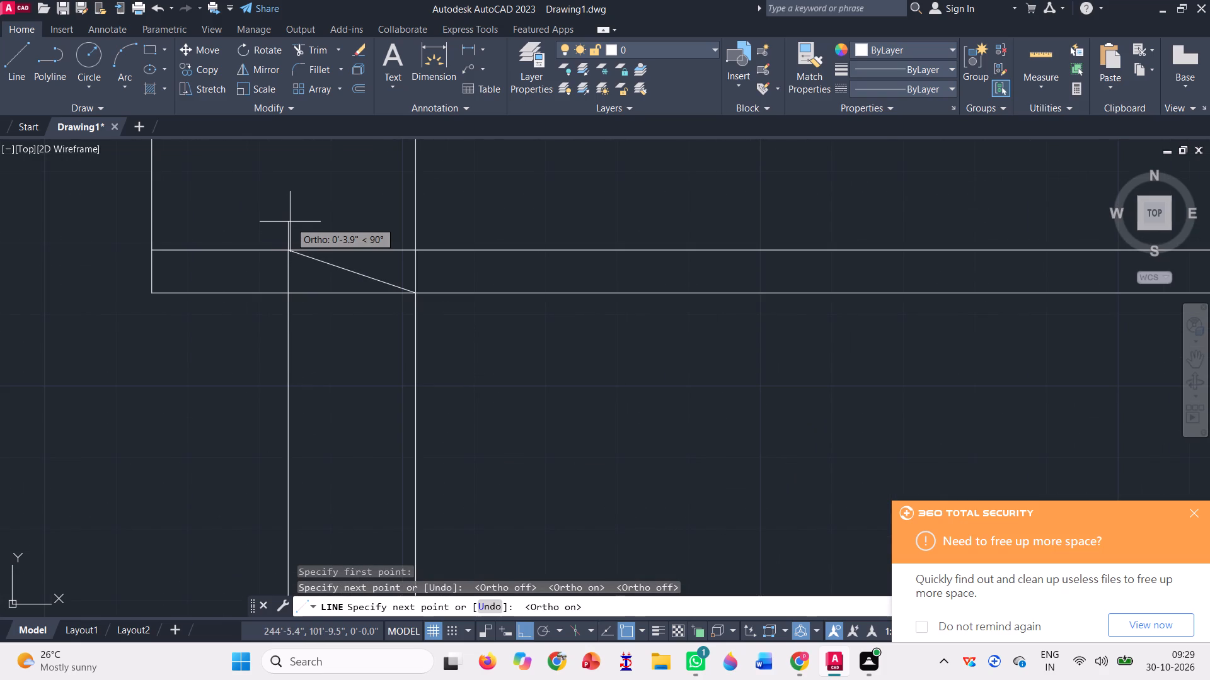
pyautogui.scroll(3, 290, 231)
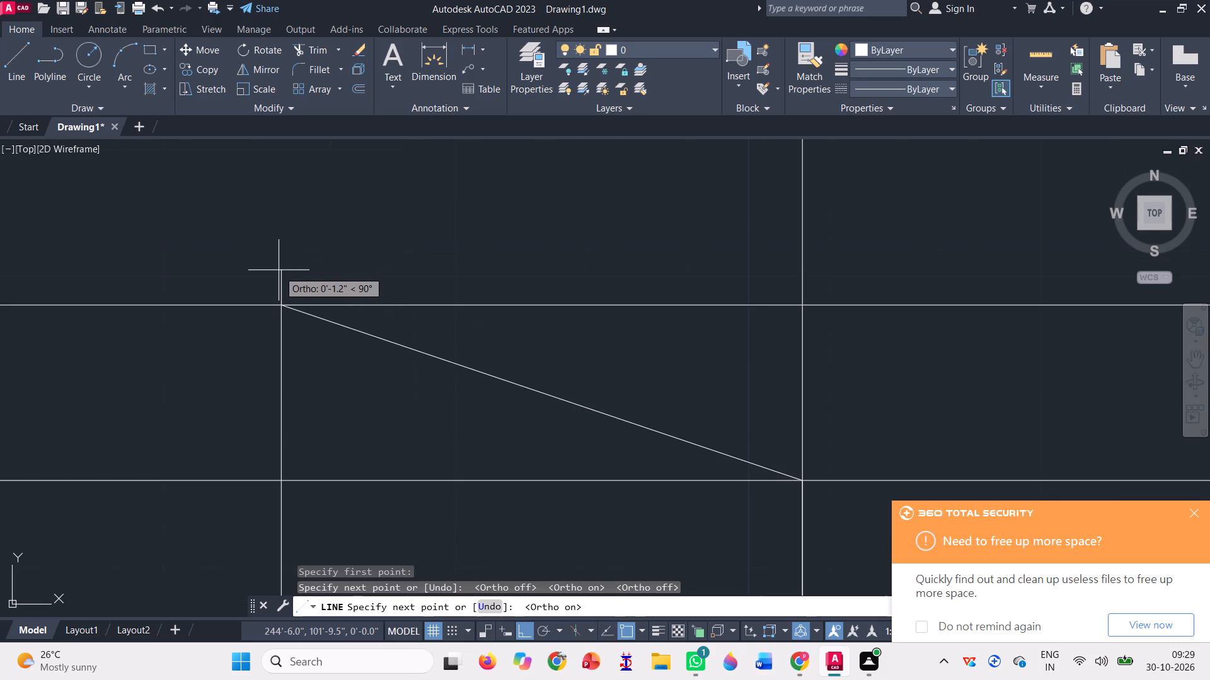
pyautogui.click(280, 273)
pyautogui.scroll(-1, 280, 273)
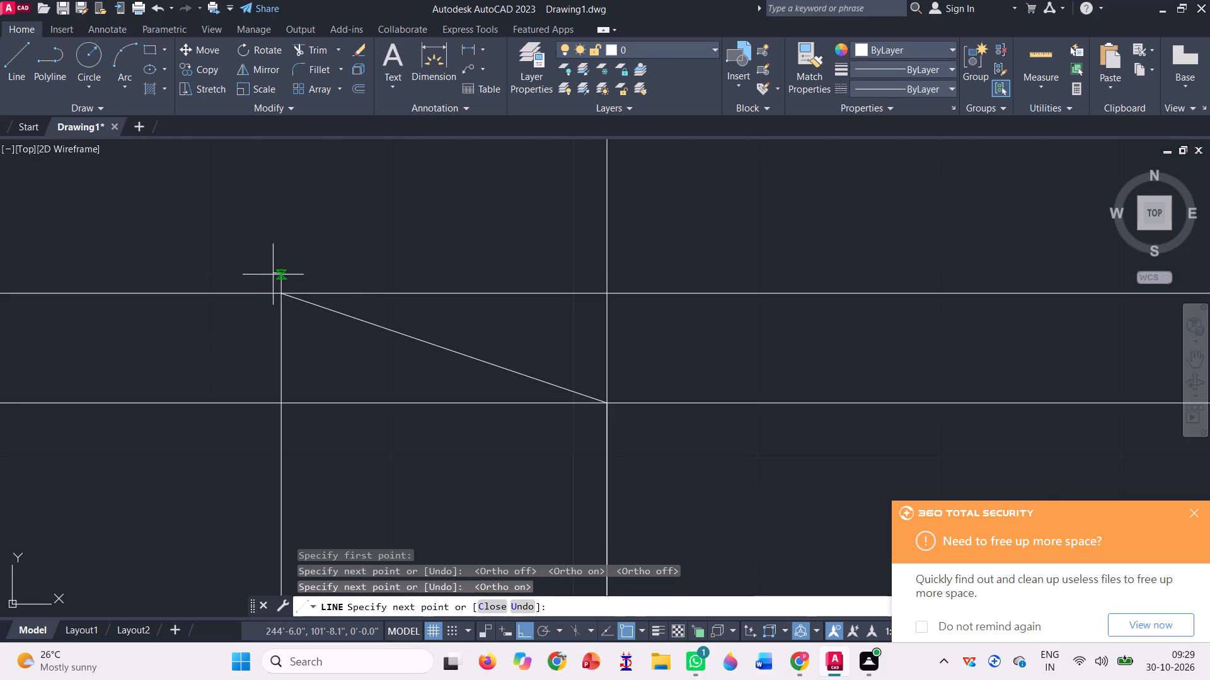
pyautogui.scroll(2, 268, 274)
pyautogui.click(268, 274)
pyautogui.scroll(-2, 241, 301)
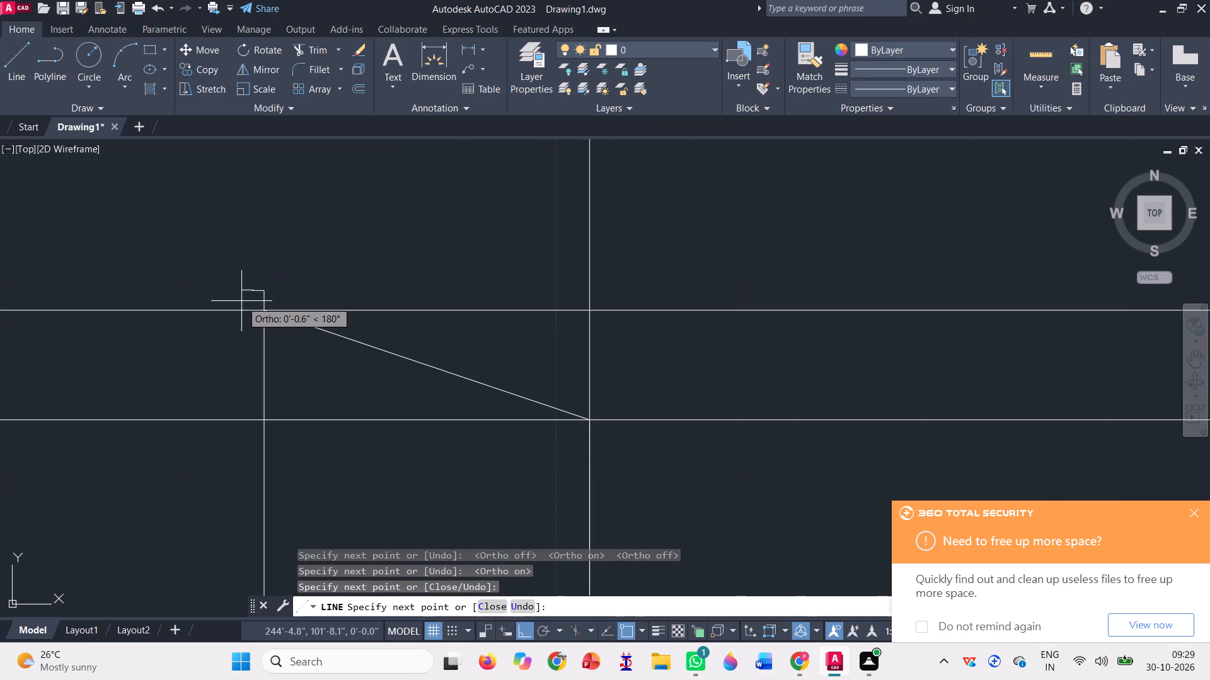
pyautogui.scroll(-4, 245, 295)
pyautogui.scroll(-1, 214, 360)
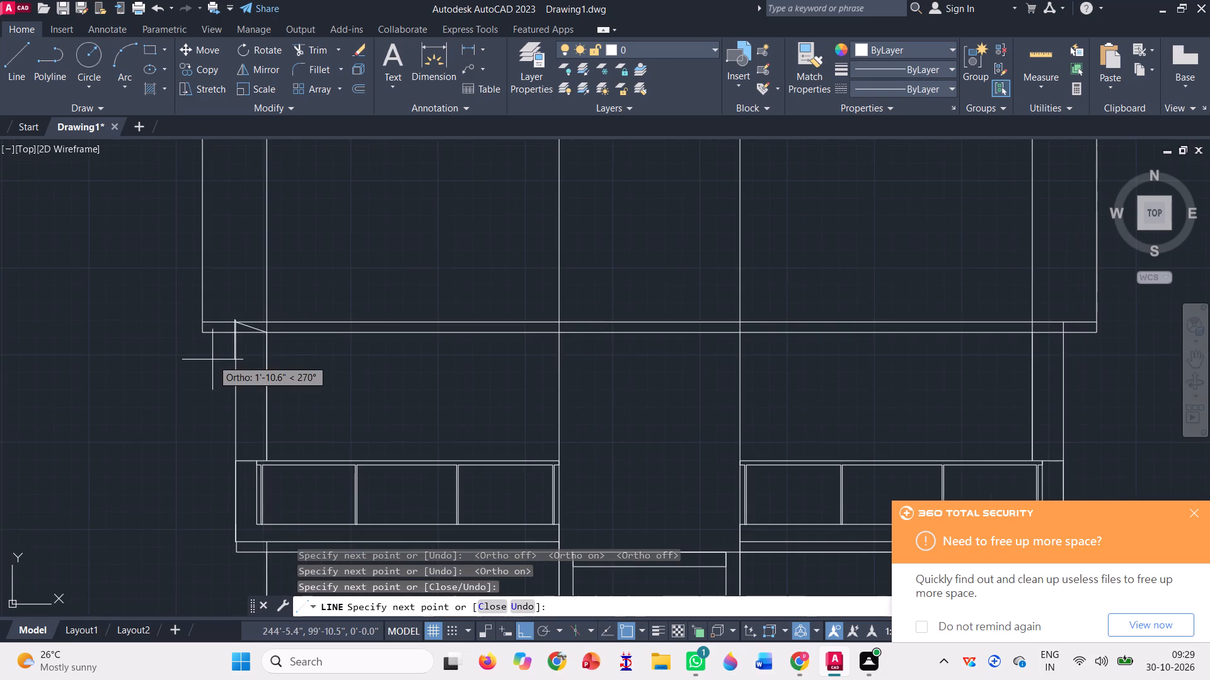
pyautogui.scroll(-2, 212, 360)
pyautogui.scroll(2, 202, 249)
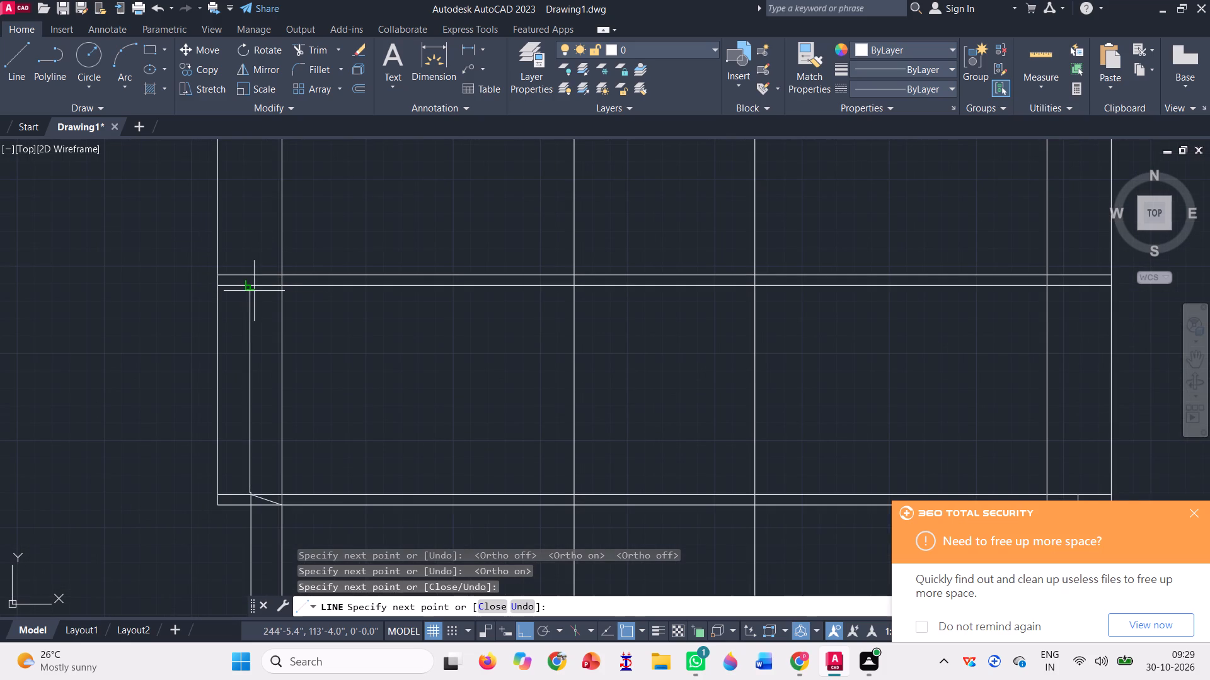
pyautogui.click(251, 288)
pyautogui.press('space')
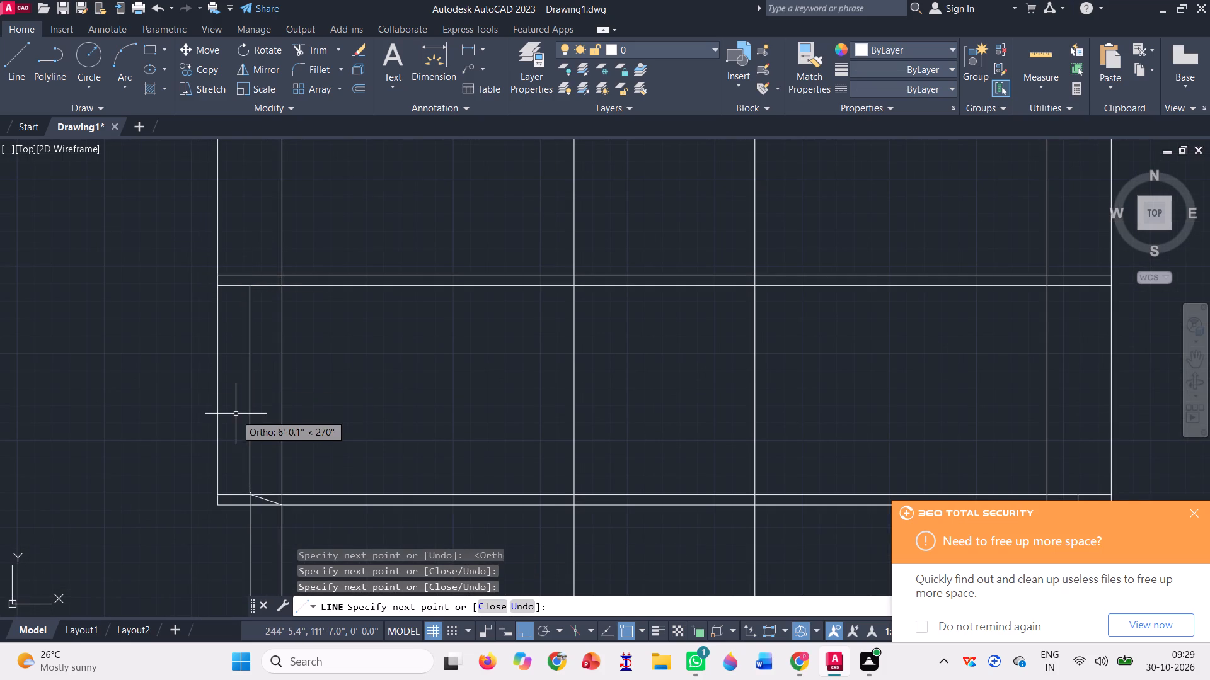
# Trim the old left outer wall line and the second-floor slab ends projecting beyond the new stepped edge.
pyautogui.scroll(2, 235, 523)
pyautogui.click(321, 45)
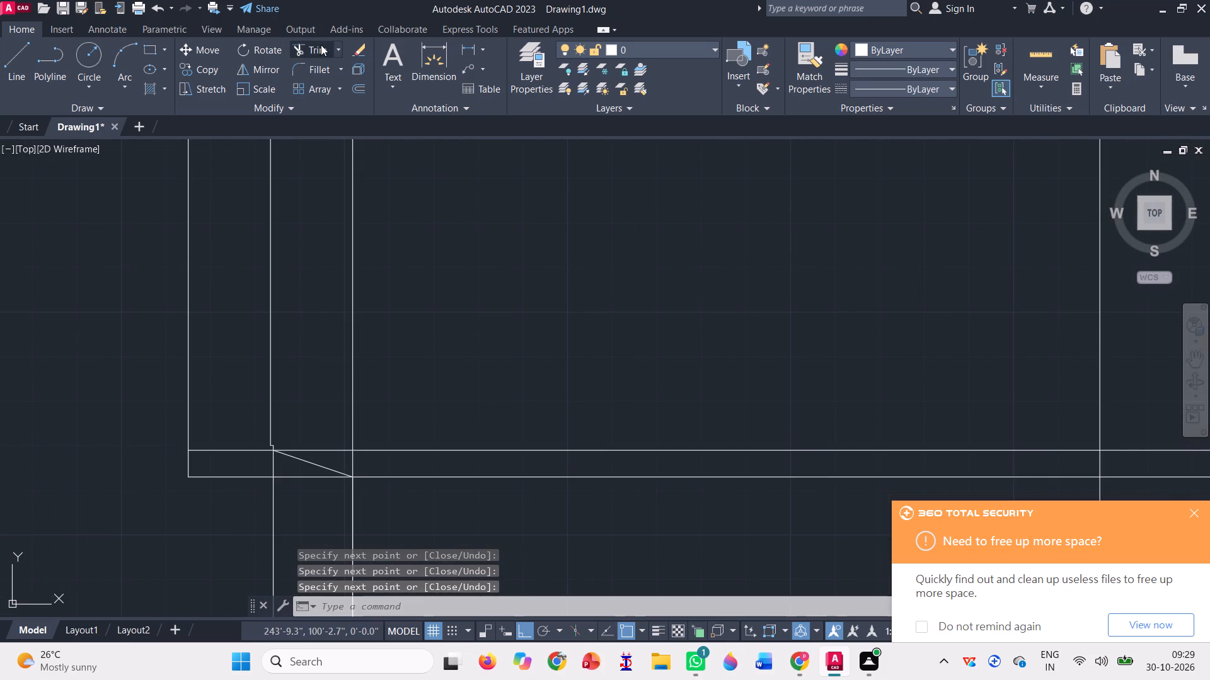
pyautogui.click(189, 358)
pyautogui.click(219, 509)
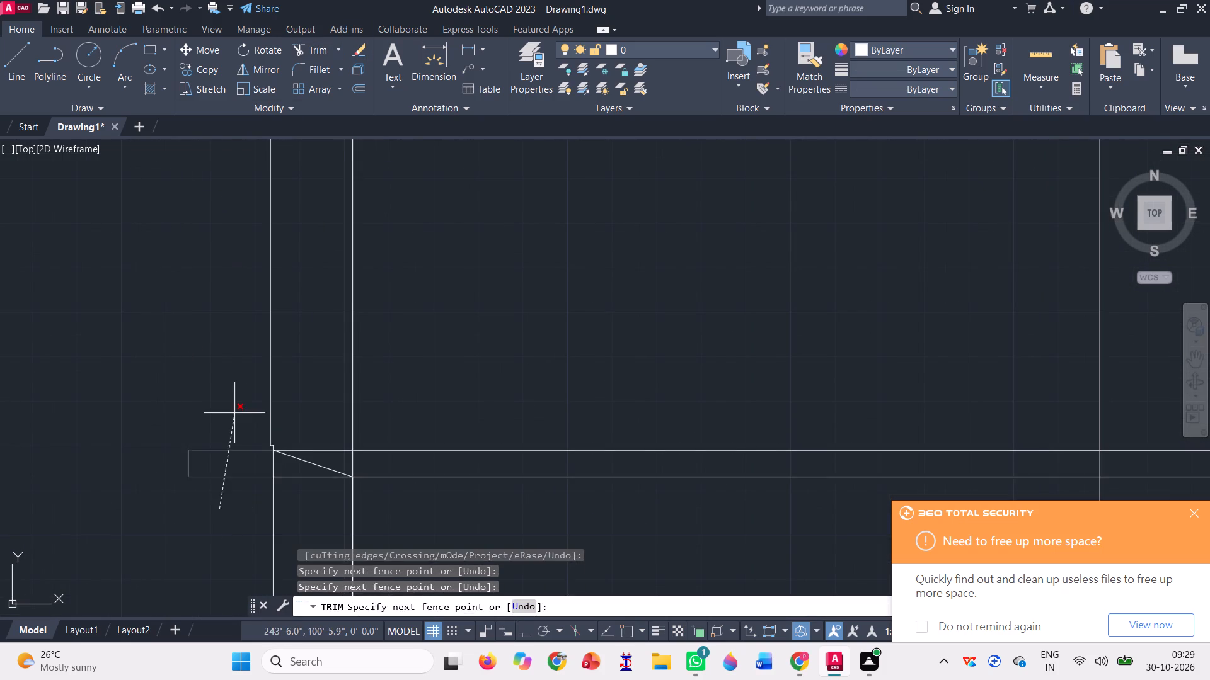
pyautogui.click(234, 411)
pyautogui.click(184, 464)
pyautogui.click(210, 467)
# Trim the slab underside beneath the sloped corner and the left outer wall line hanging below it.
pyautogui.scroll(-3, 207, 471)
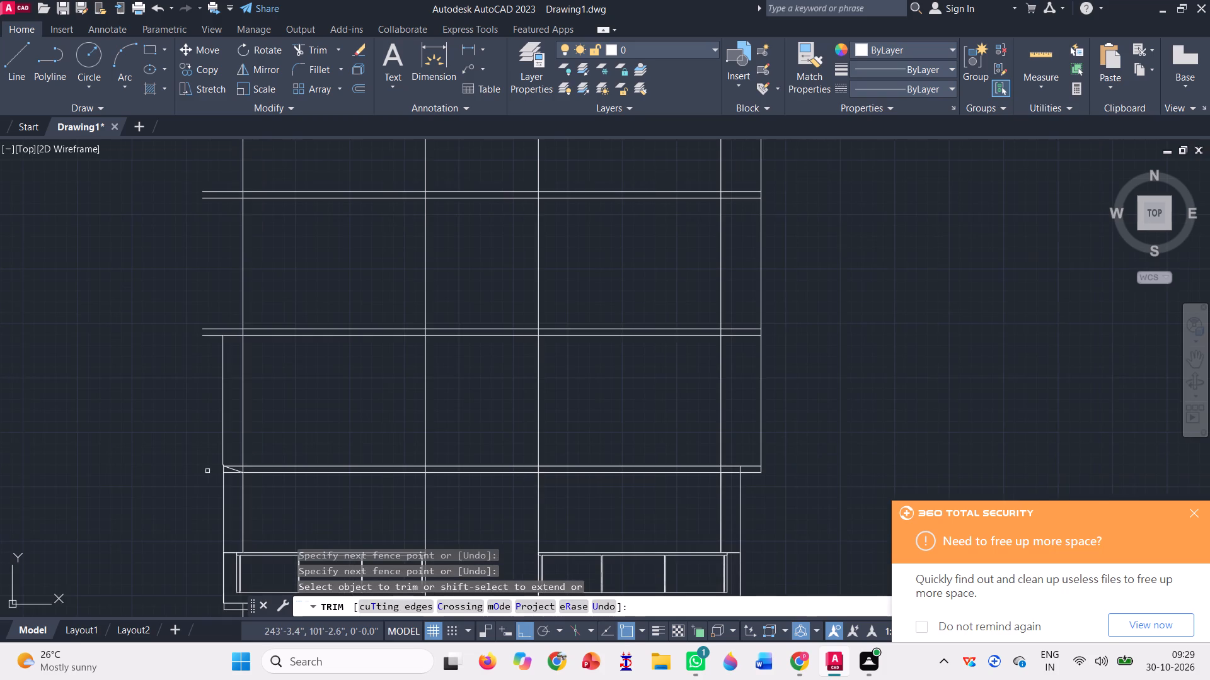
pyautogui.scroll(3, 211, 486)
pyautogui.scroll(1, 282, 408)
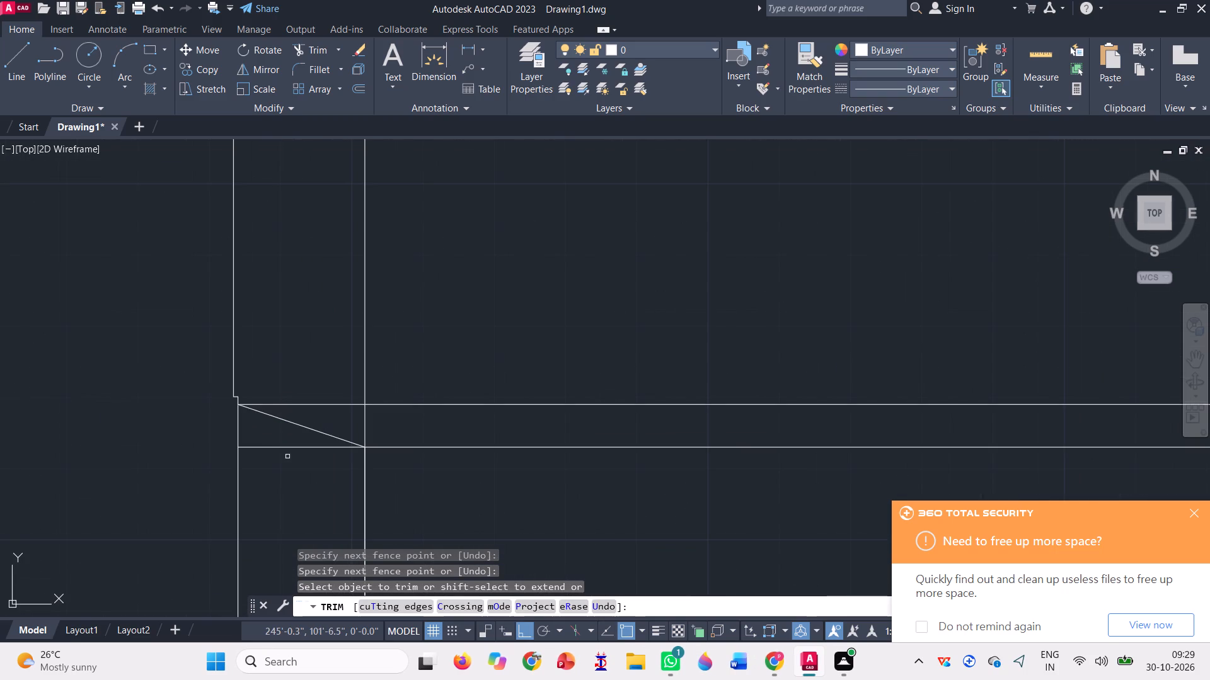
pyautogui.click(287, 456)
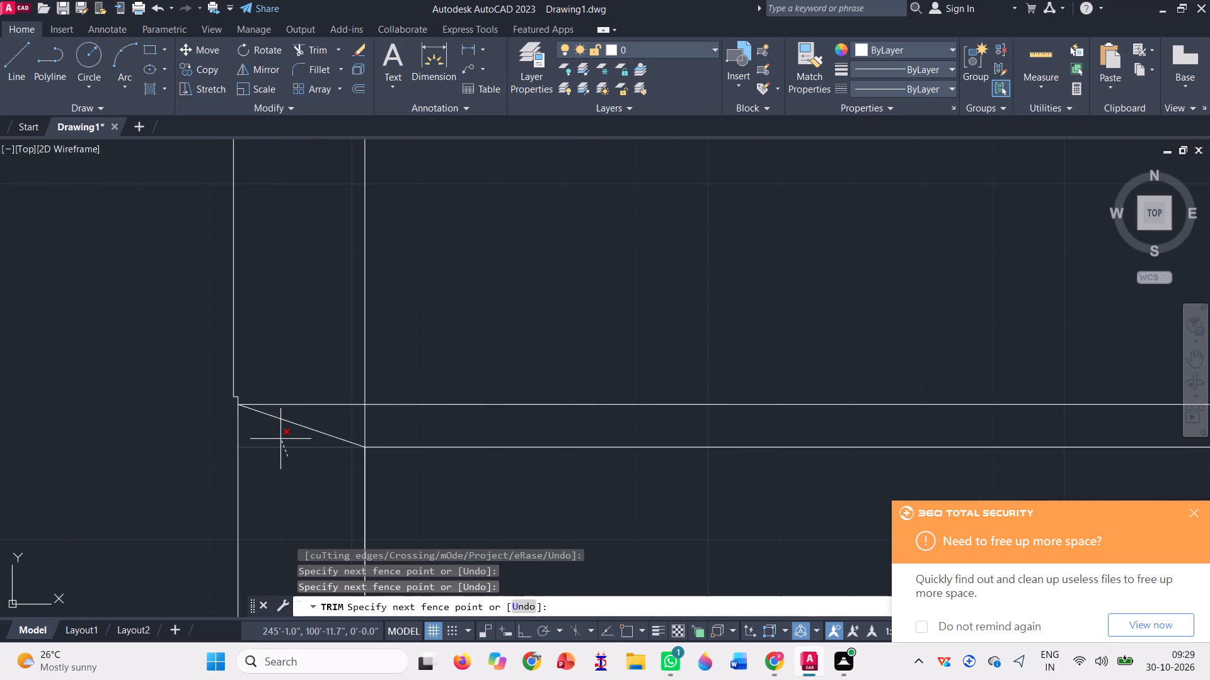
pyautogui.click(280, 439)
pyautogui.scroll(-3, 263, 445)
pyautogui.click(262, 456)
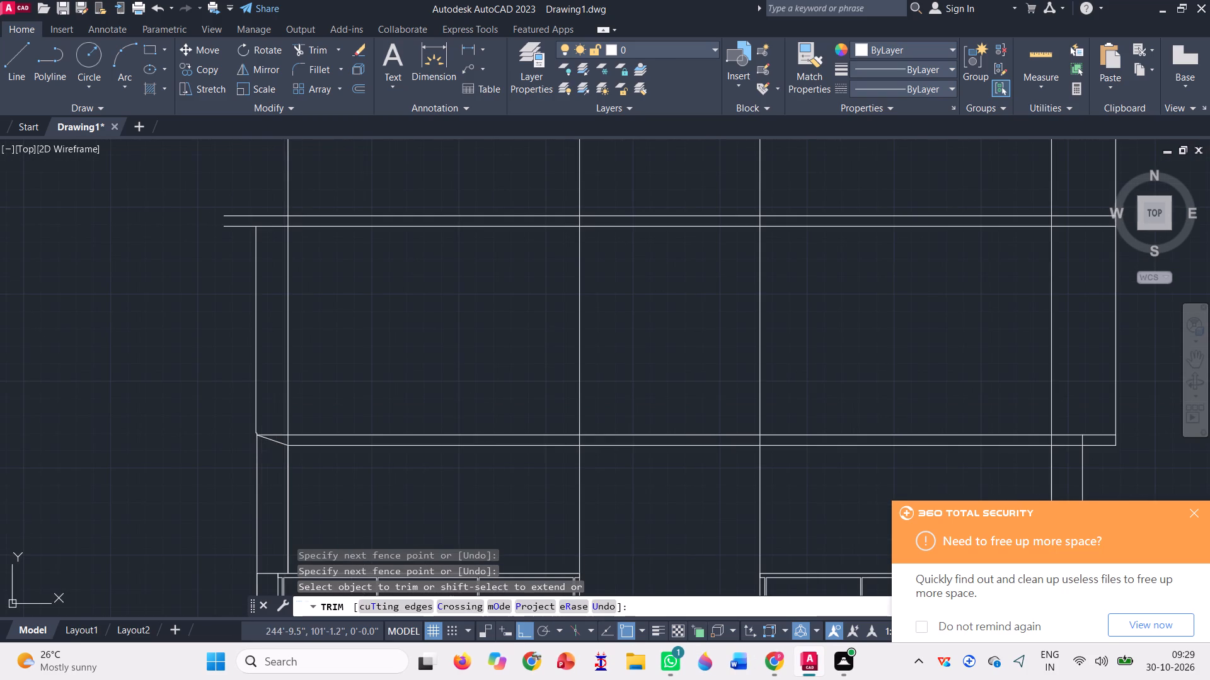
pyautogui.click(243, 455)
pyautogui.scroll(3, 255, 434)
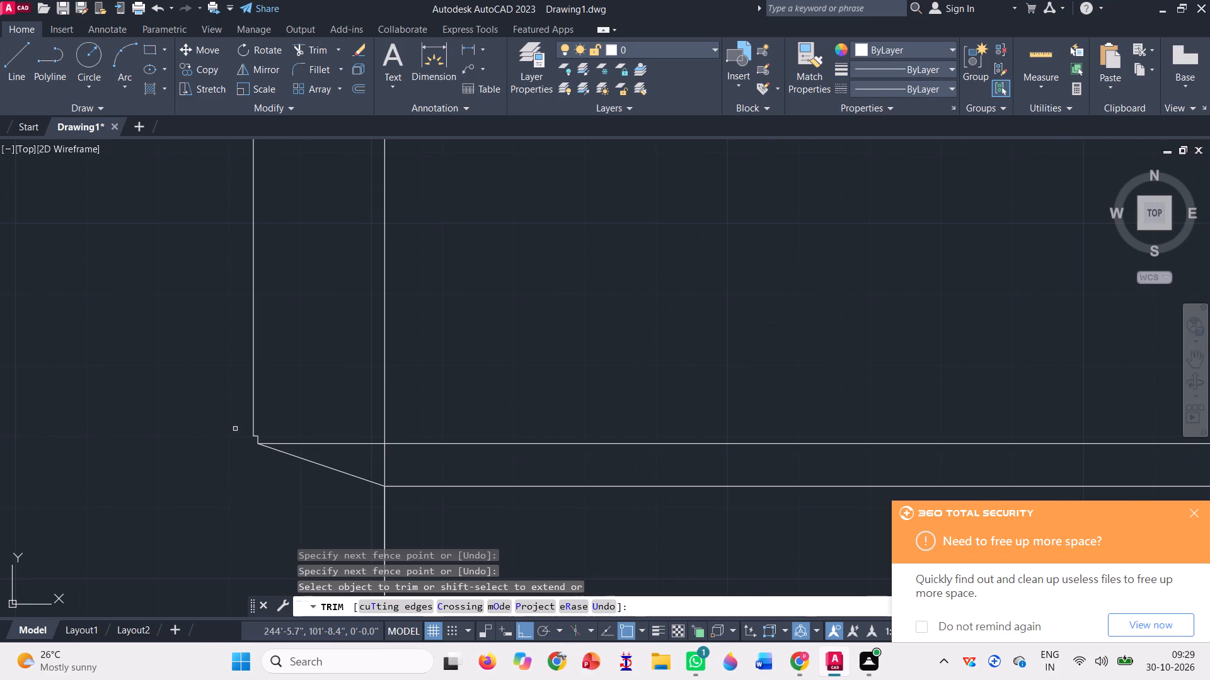
pyautogui.press('Escape')
# Draw a thin rectangular strip along the second-floor slab top from the central bay's left line to the small step's corner.
pyautogui.click(142, 45)
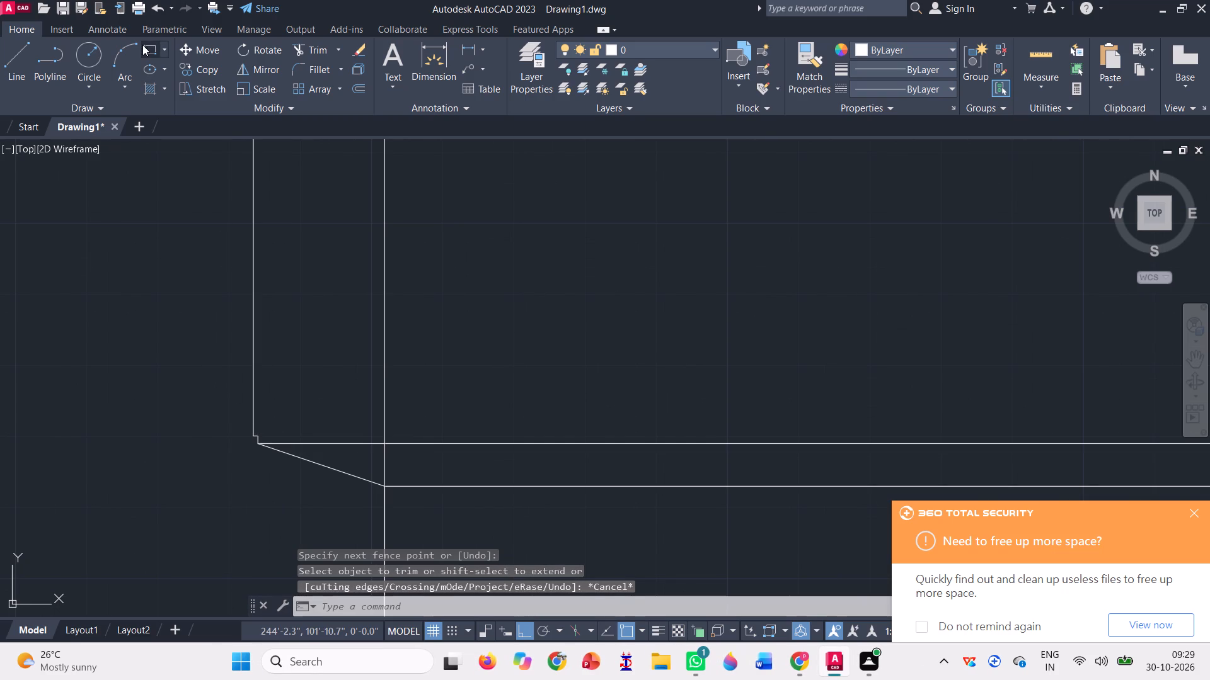
pyautogui.scroll(-2, 149, 370)
pyautogui.scroll(-2, 328, 347)
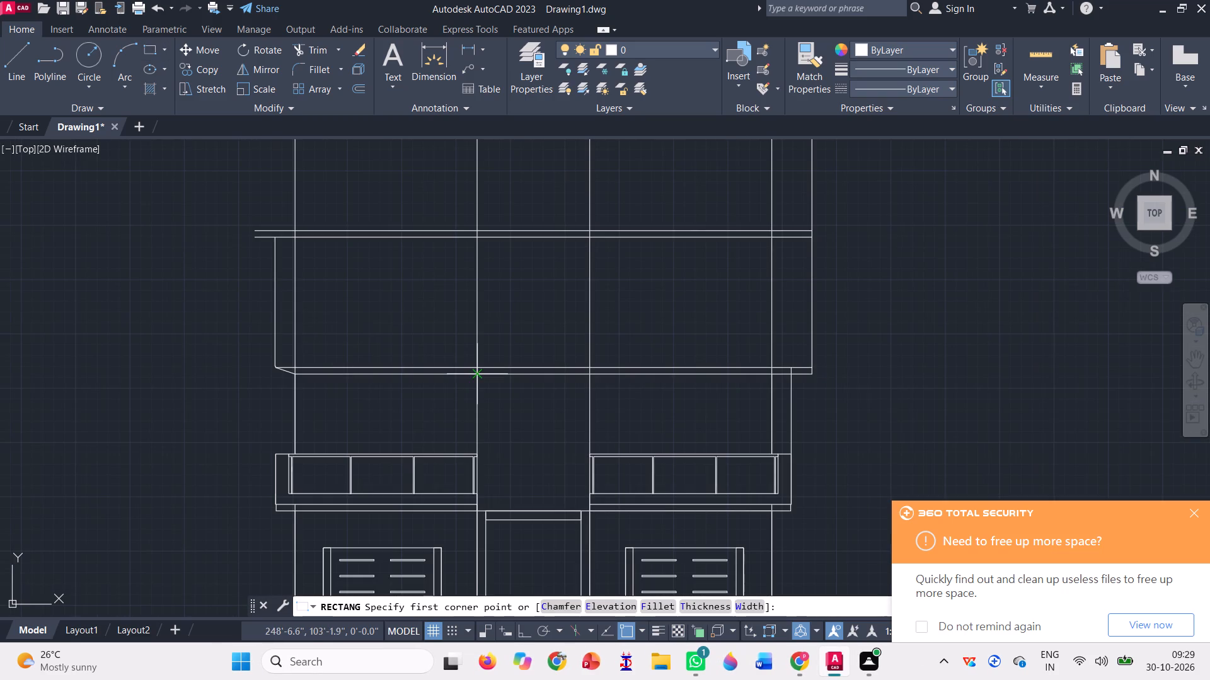
pyautogui.scroll(3, 475, 371)
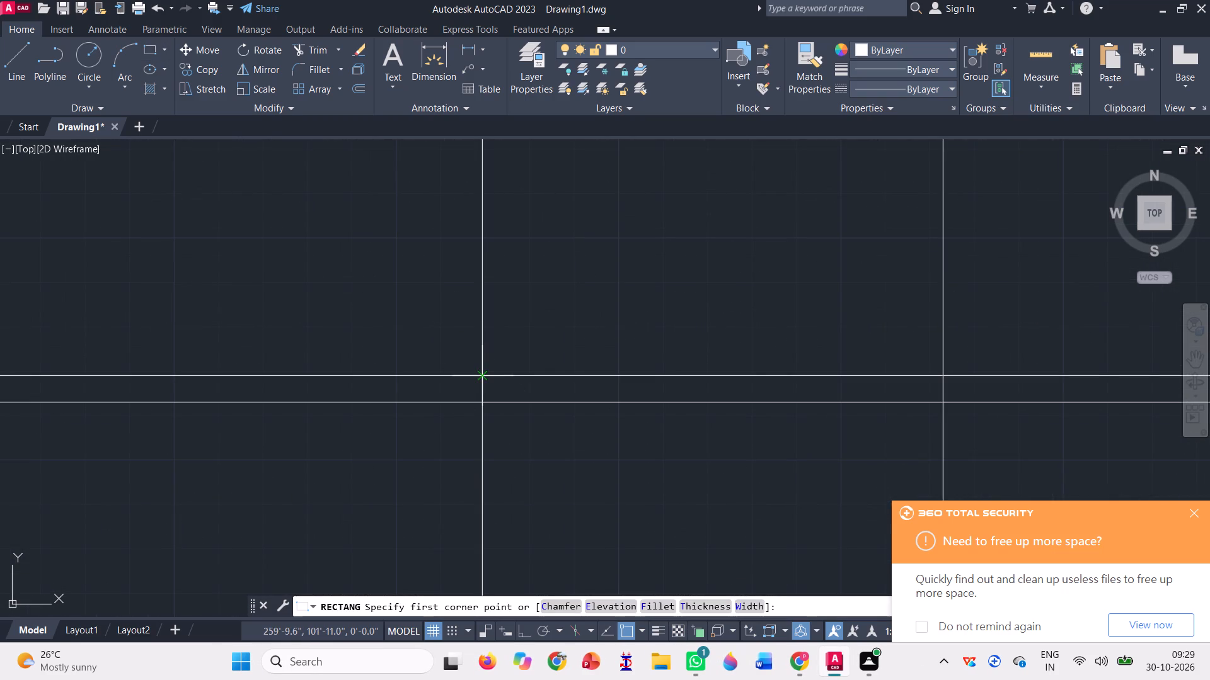
pyautogui.click(483, 375)
pyautogui.scroll(-3, 535, 417)
pyautogui.scroll(3, 334, 400)
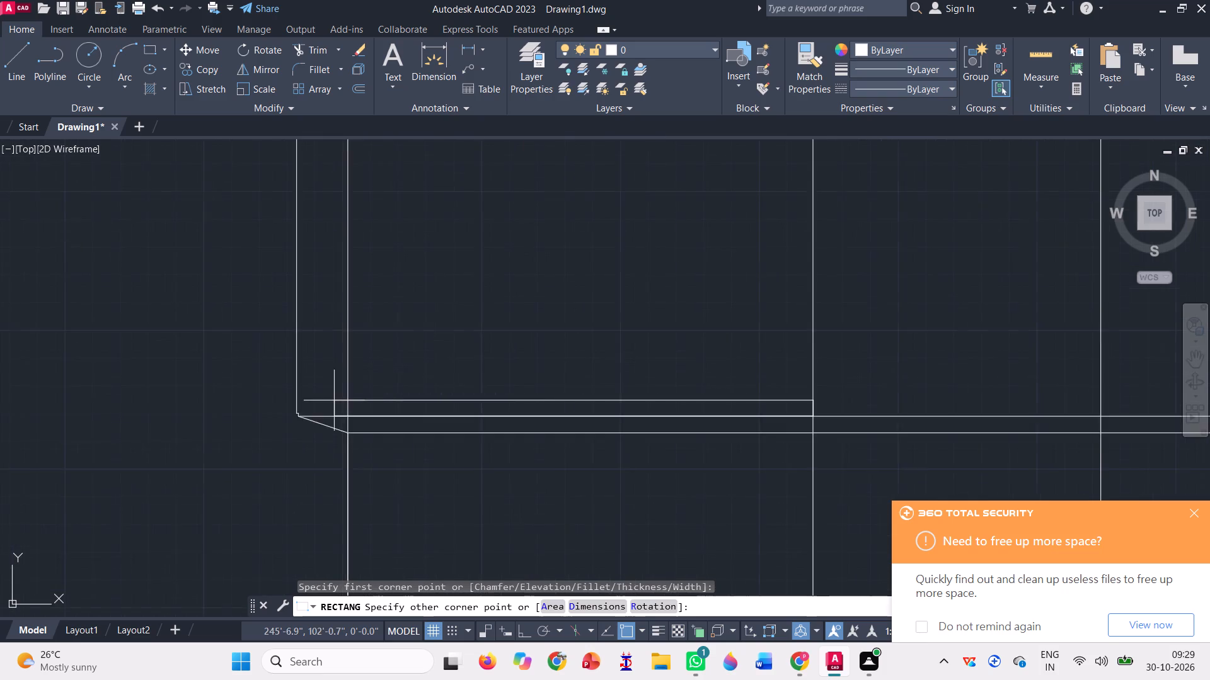
pyautogui.scroll(4, 291, 415)
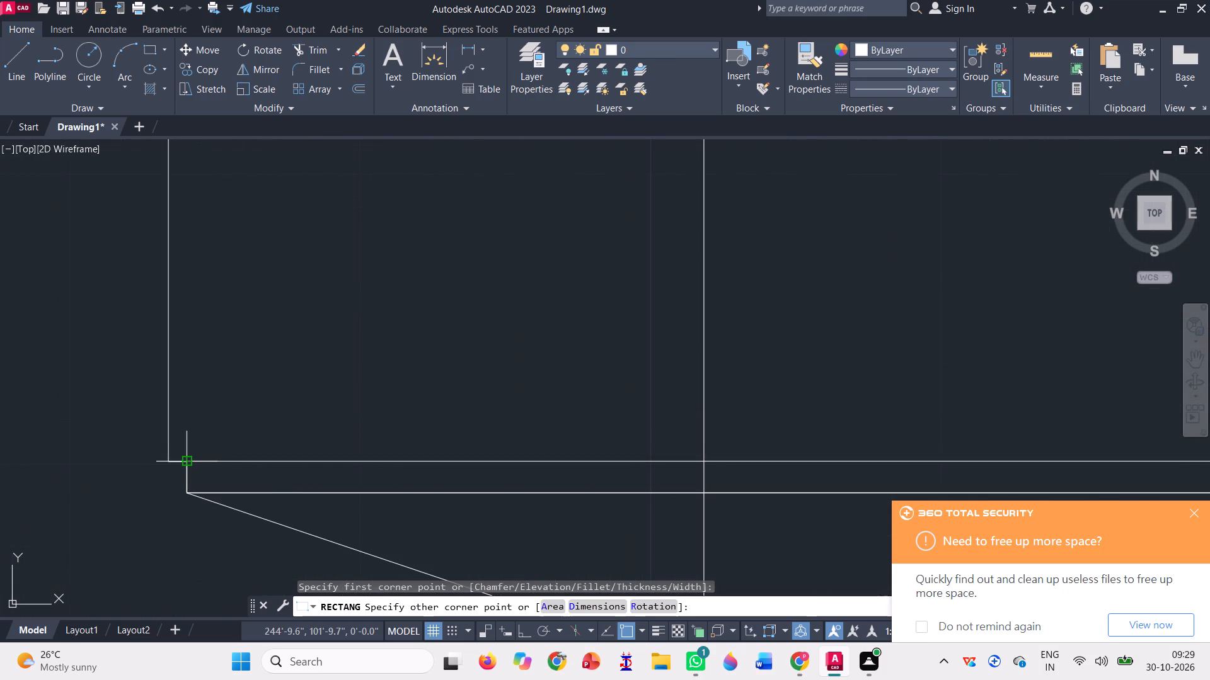
pyautogui.click(188, 460)
# Draw a narrow vertical rectangle inside the second floor's left edge, from the upper slab's underside down to the thin strip's top.
pyautogui.scroll(-3, 187, 458)
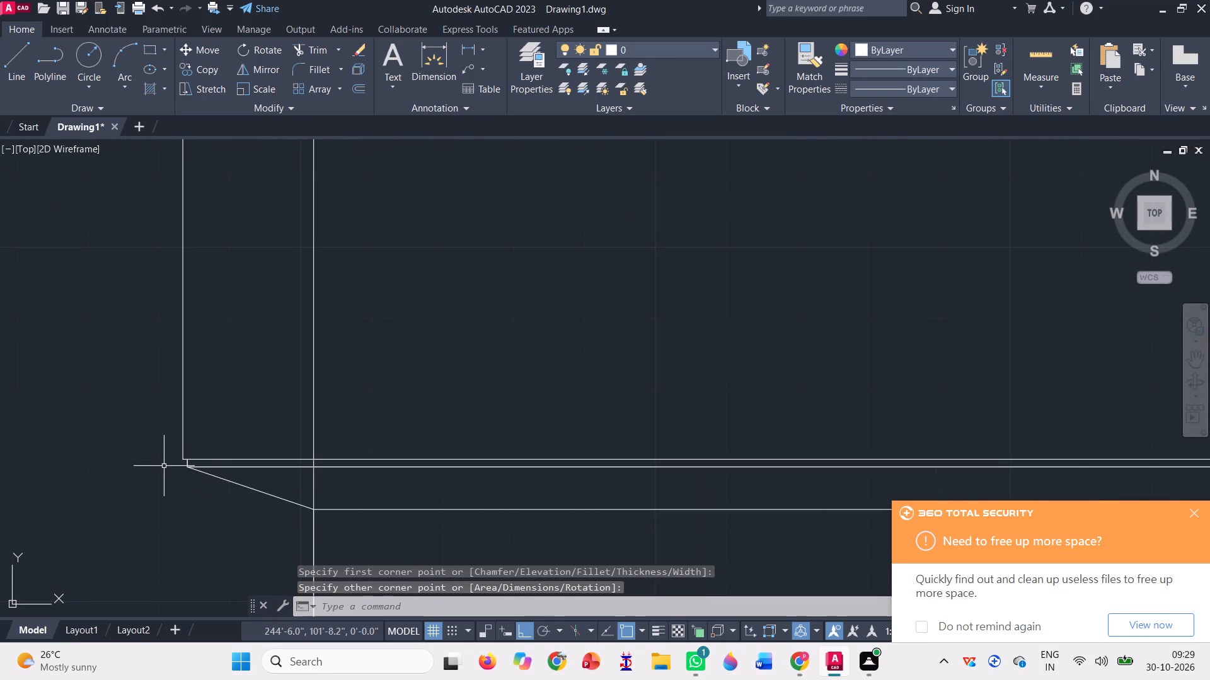
pyautogui.scroll(-3, 164, 466)
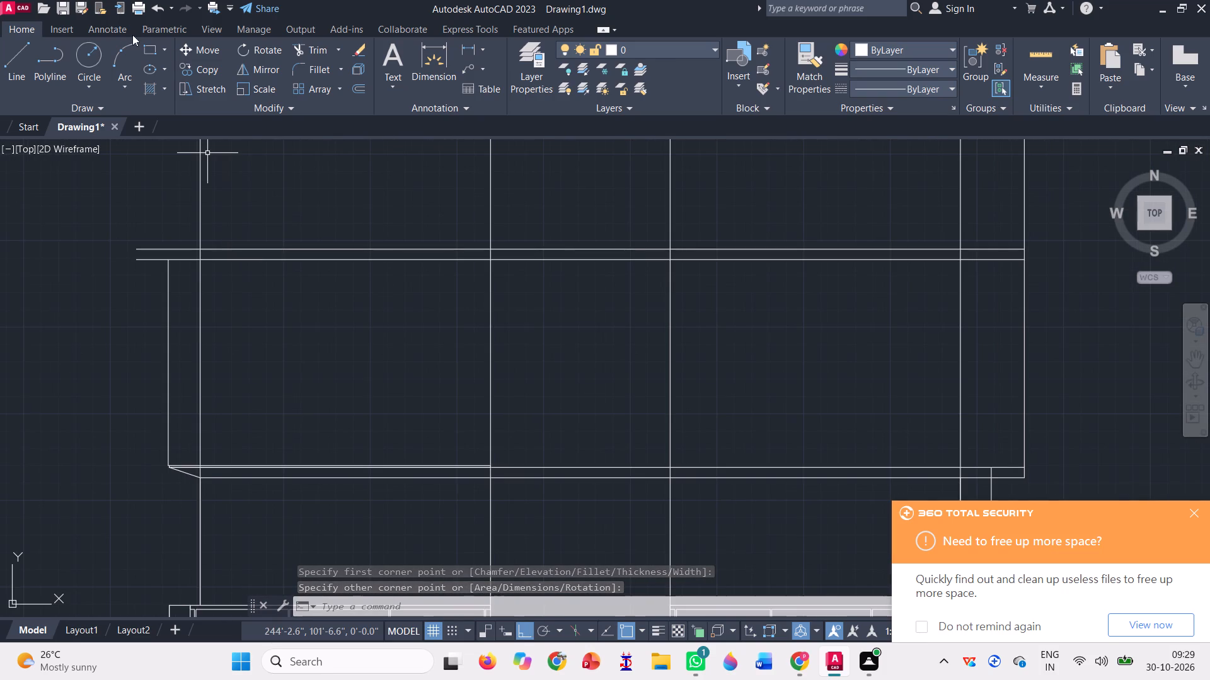
pyautogui.click(148, 49)
pyautogui.scroll(-2, 181, 303)
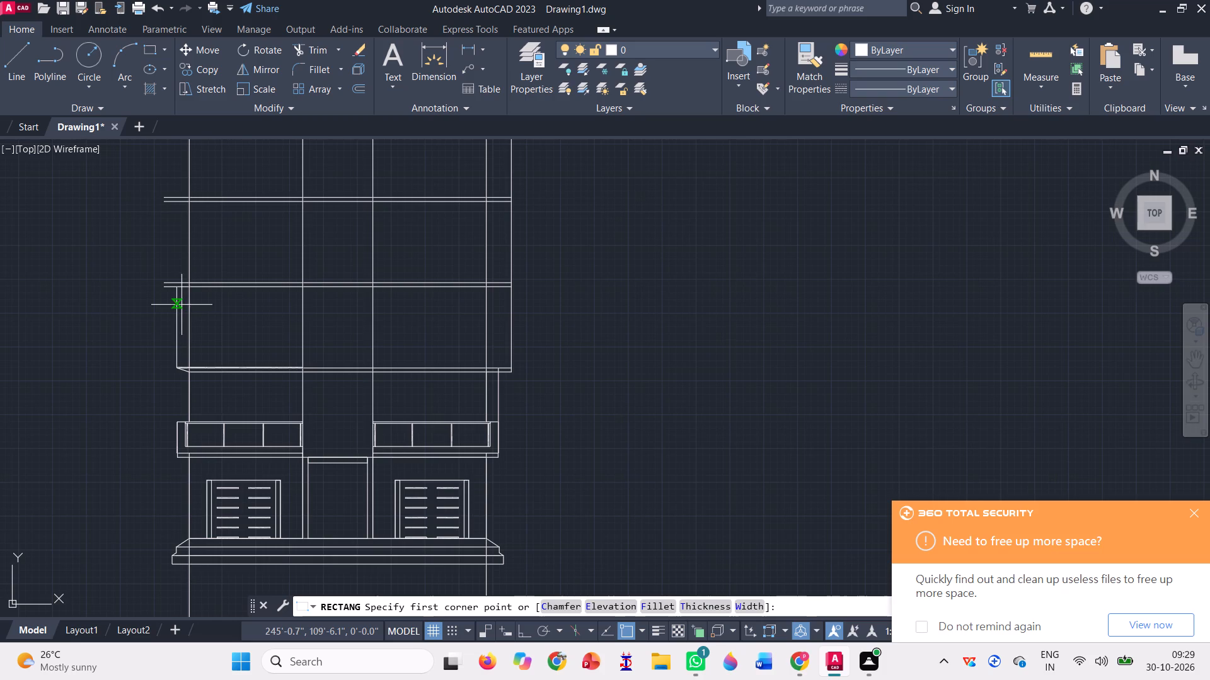
pyautogui.scroll(3, 162, 273)
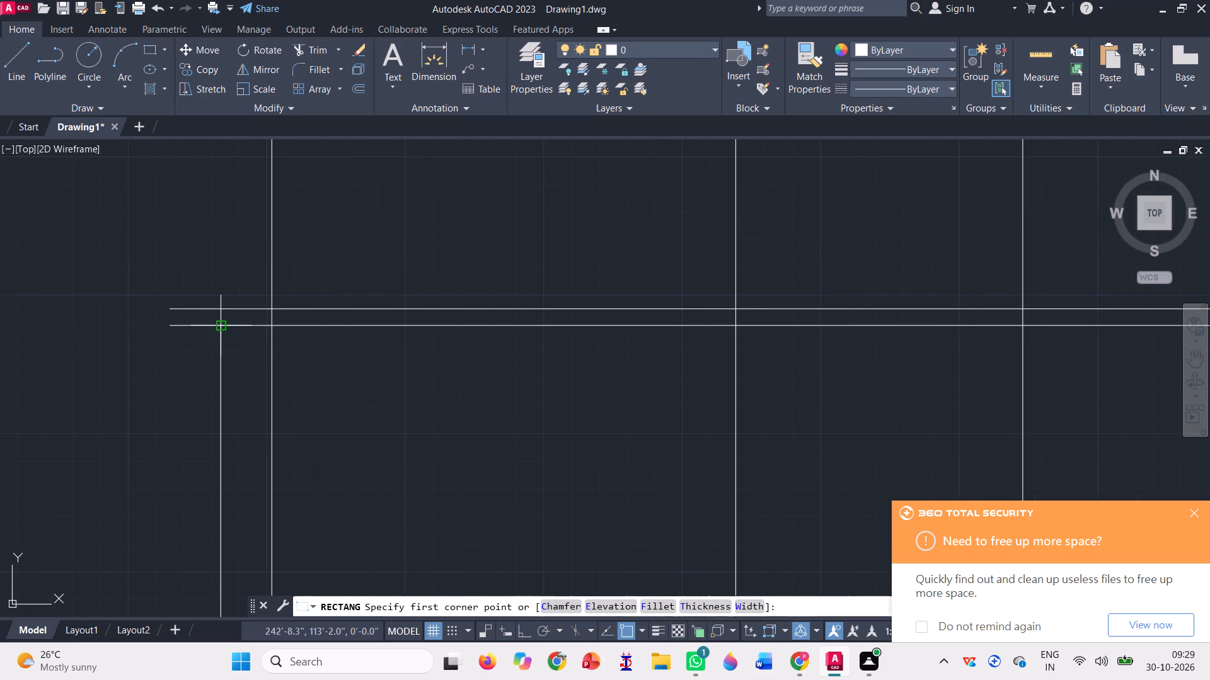
pyautogui.click(221, 327)
pyautogui.scroll(-2, 258, 280)
pyautogui.scroll(1, 253, 419)
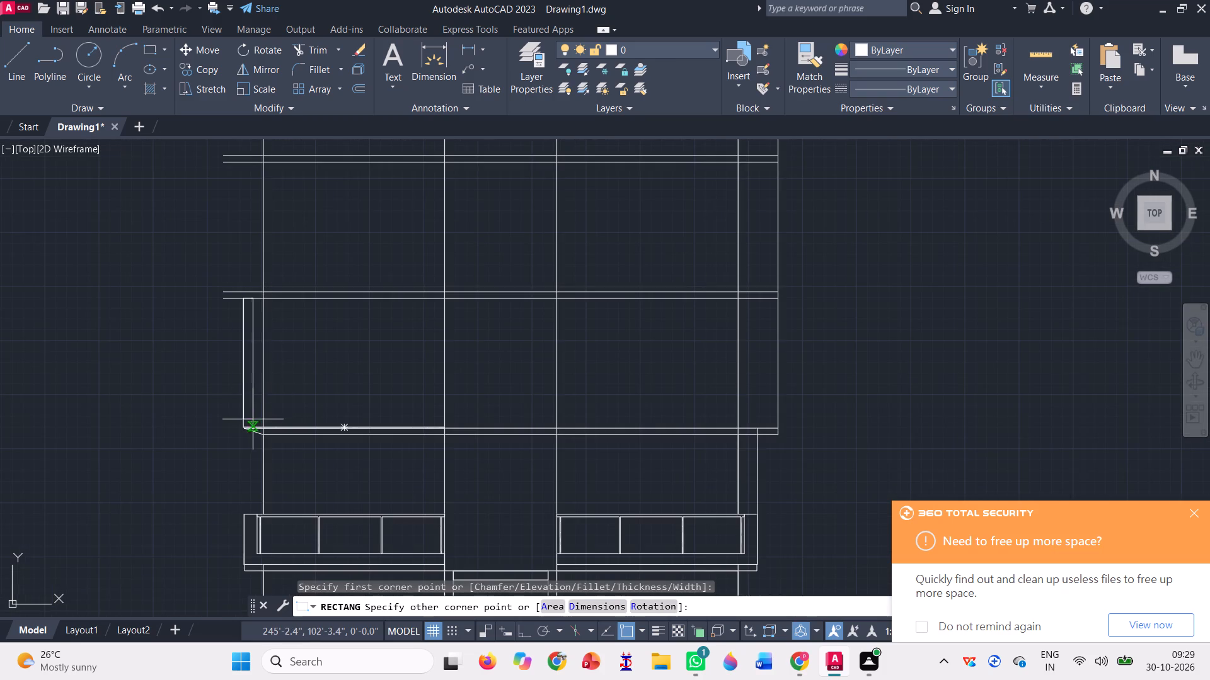
pyautogui.scroll(5, 253, 419)
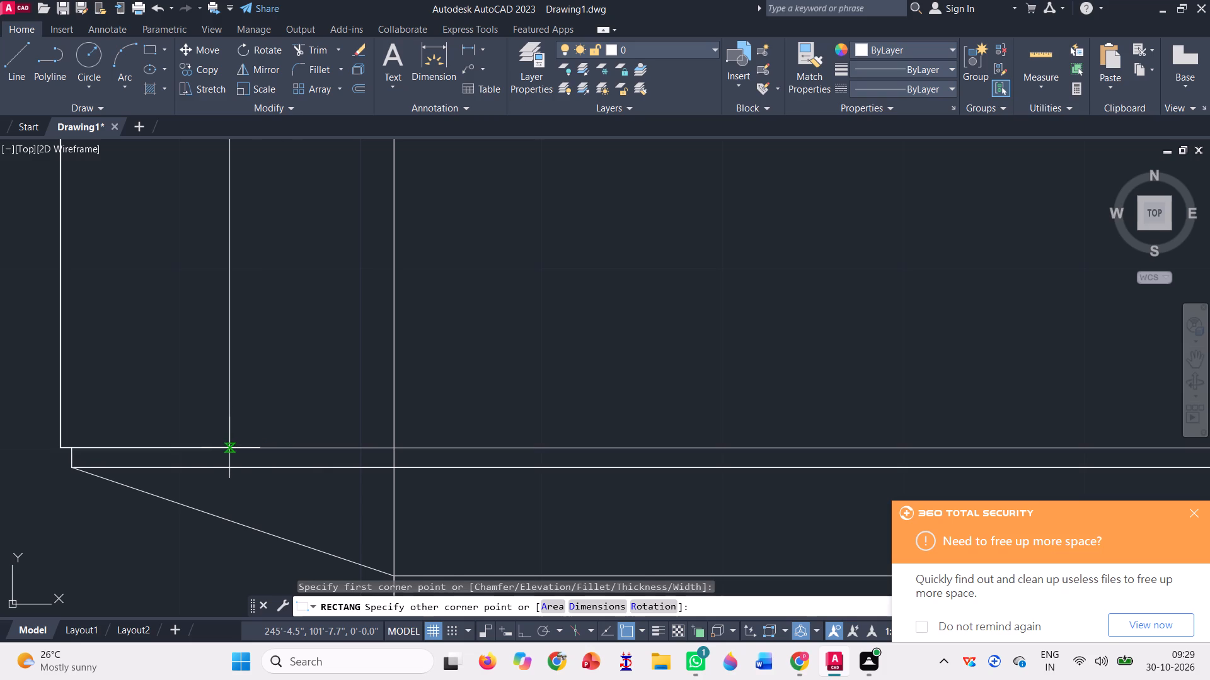
pyautogui.click(228, 448)
pyautogui.scroll(-4, 217, 468)
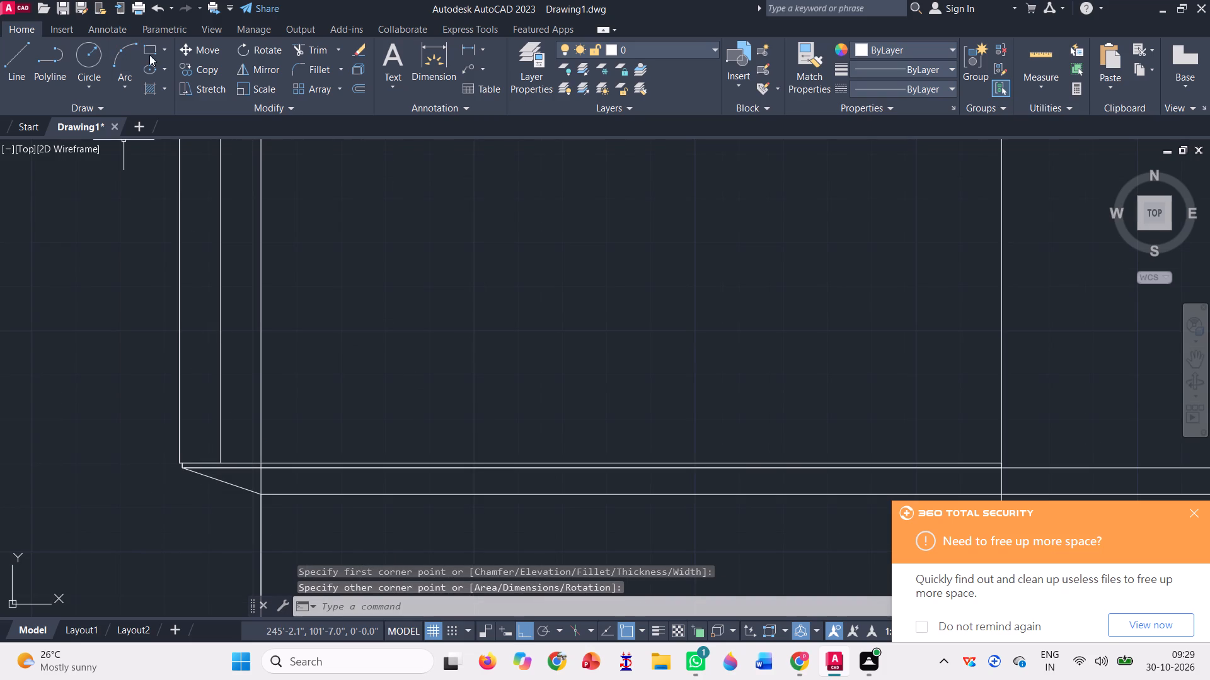
# Draw a horizontal rectangle above the second-floor thin strip, from the left outer corner to the central bay's left line.
pyautogui.click(149, 54)
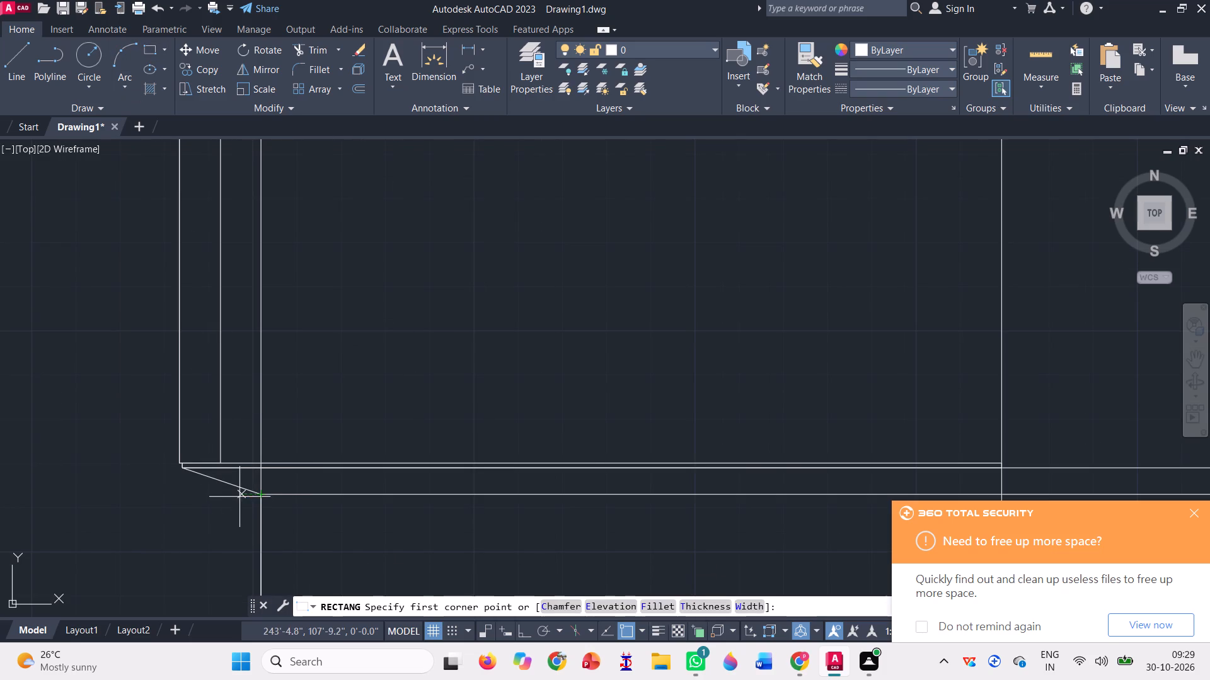
pyautogui.scroll(3, 178, 460)
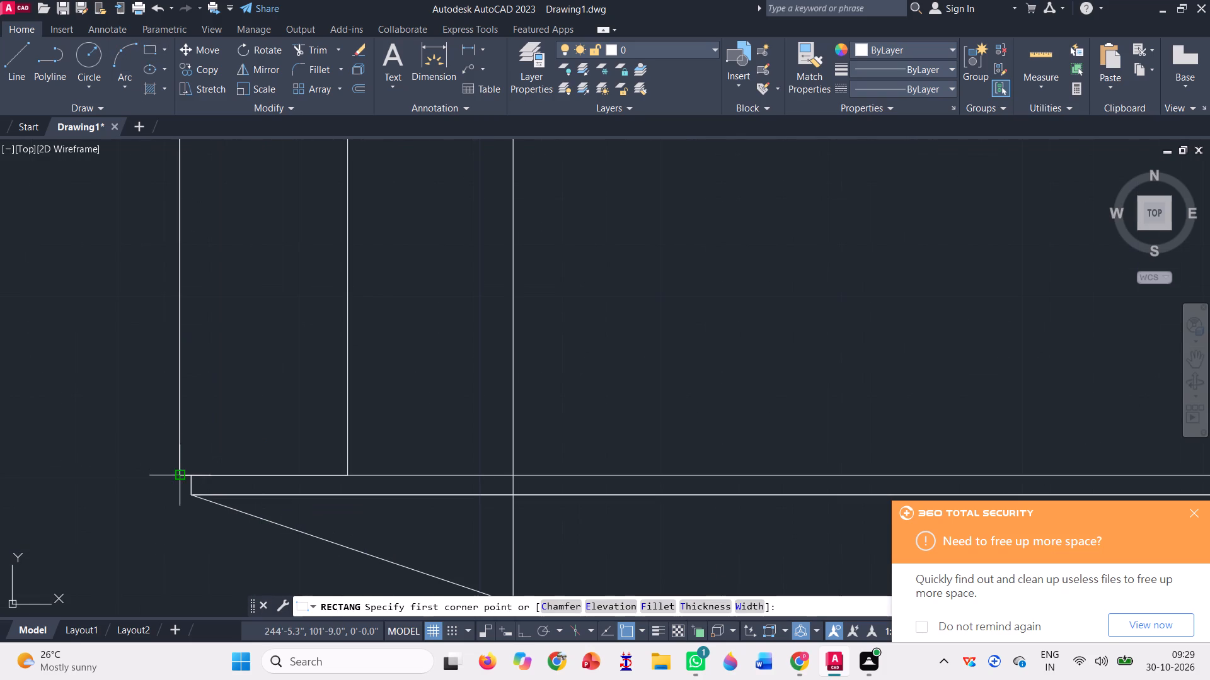
pyautogui.click(180, 471)
pyautogui.scroll(-4, 103, 470)
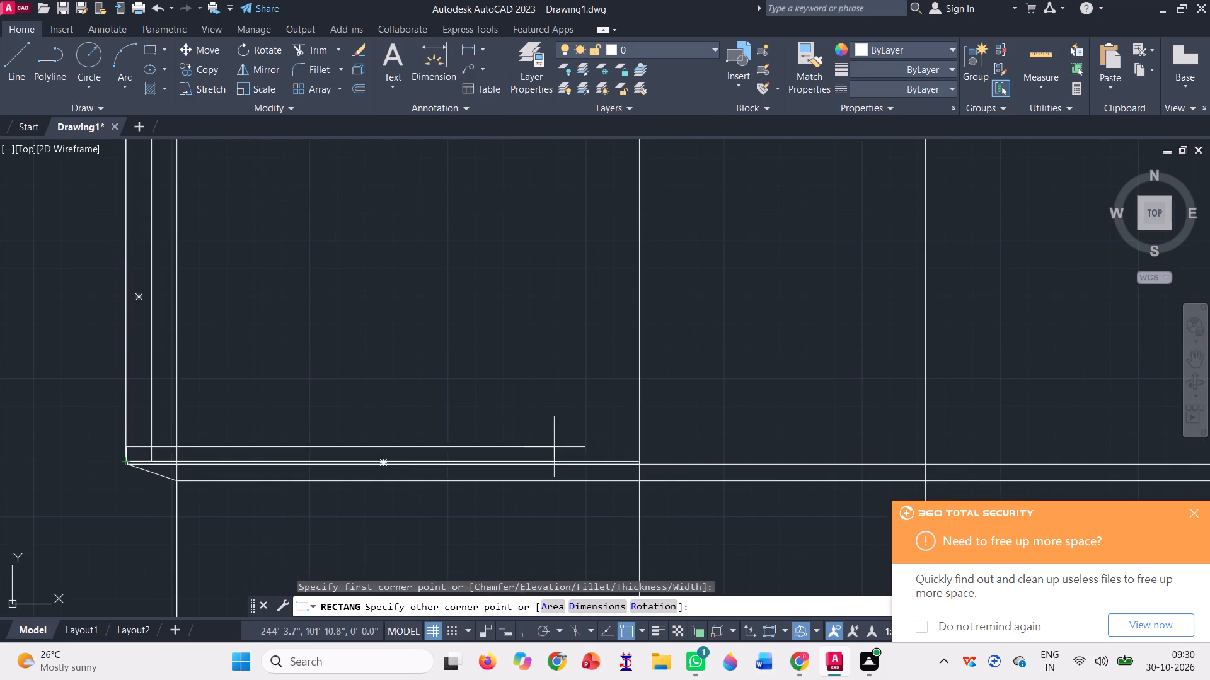
pyautogui.click(638, 428)
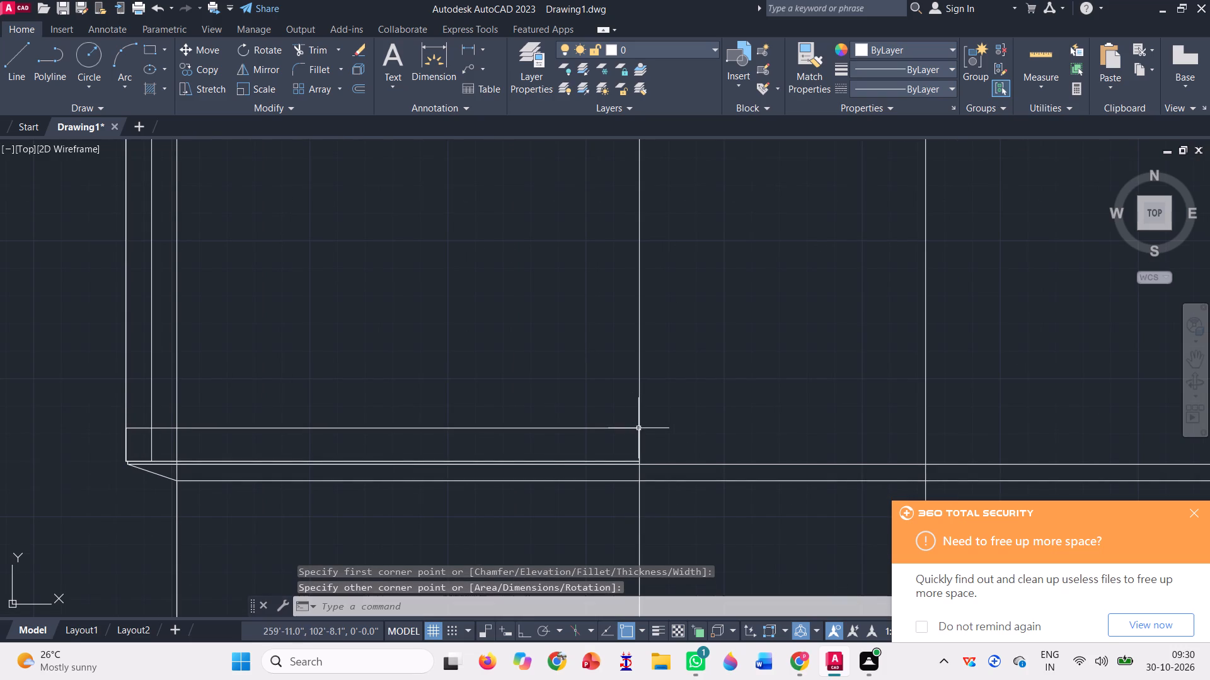
# Trim the overlapping edges where the second floor's left vertical strip meets the new horizontal band, leaving one continuous L-shaped frame.
pyautogui.click(309, 50)
pyautogui.scroll(2, 139, 462)
pyautogui.click(148, 373)
pyautogui.click(186, 419)
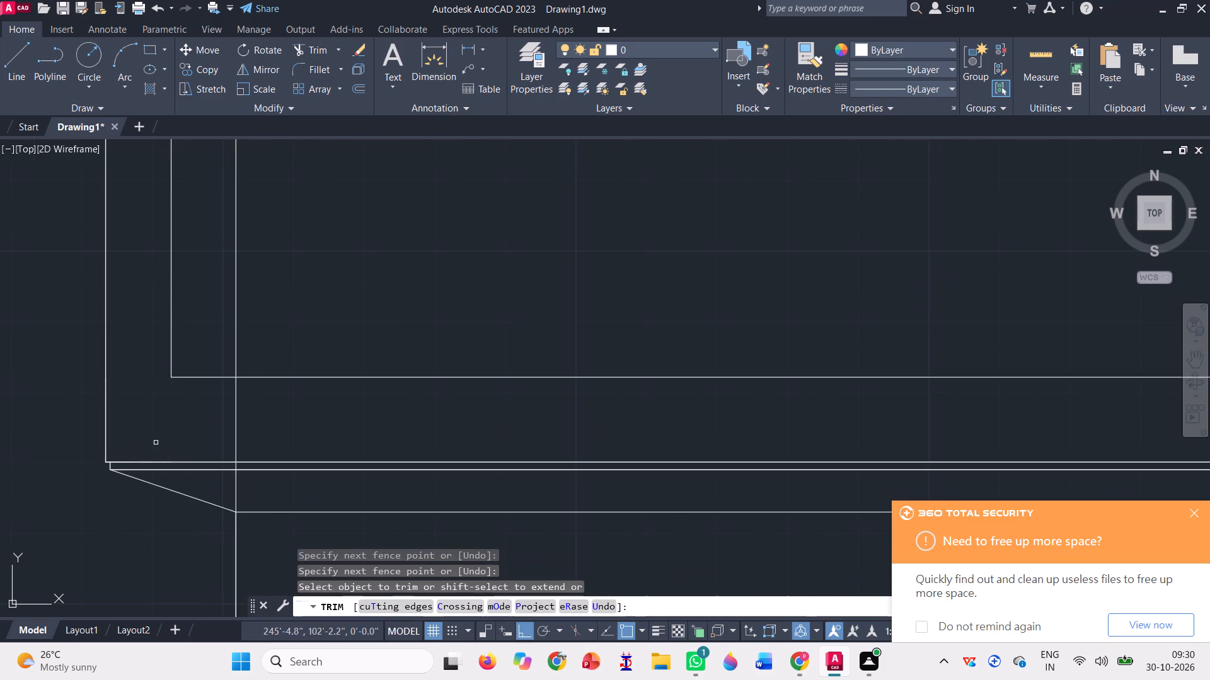
pyautogui.scroll(-3, 156, 443)
pyautogui.press('Escape')
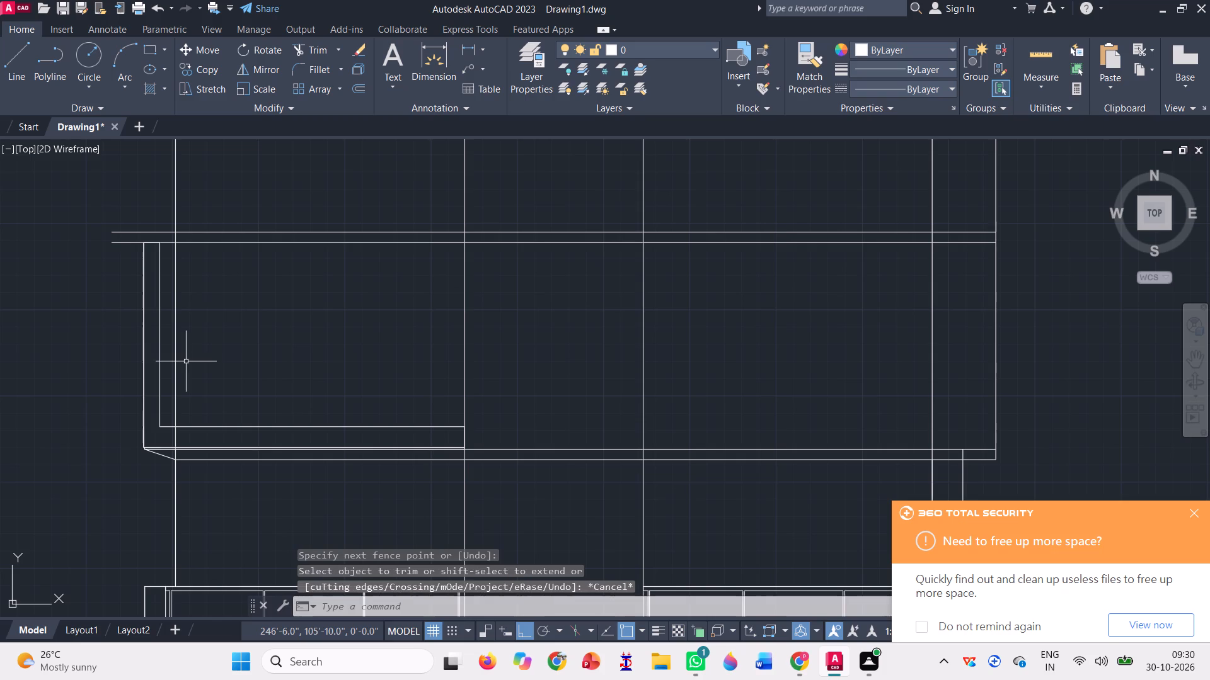
# Trim the old left wall line out of the second-floor frame, through its horizontal band, slab strips and the opening above.
pyautogui.click(167, 353)
pyautogui.click(197, 365)
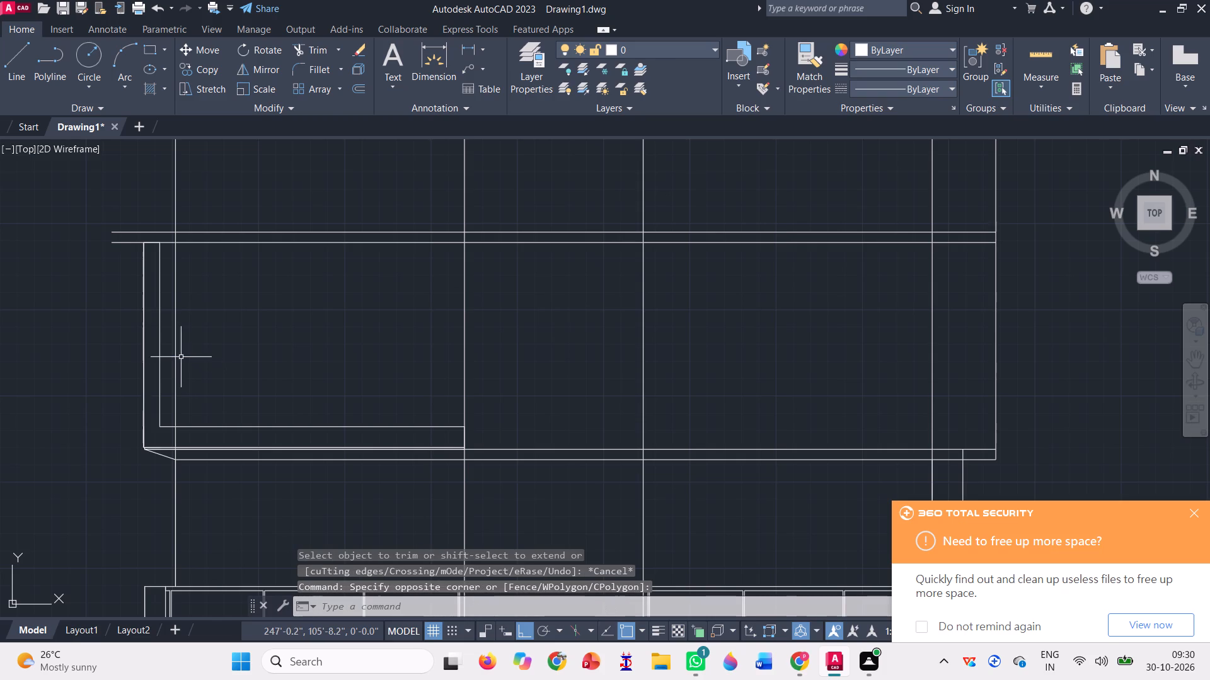
pyautogui.click(313, 54)
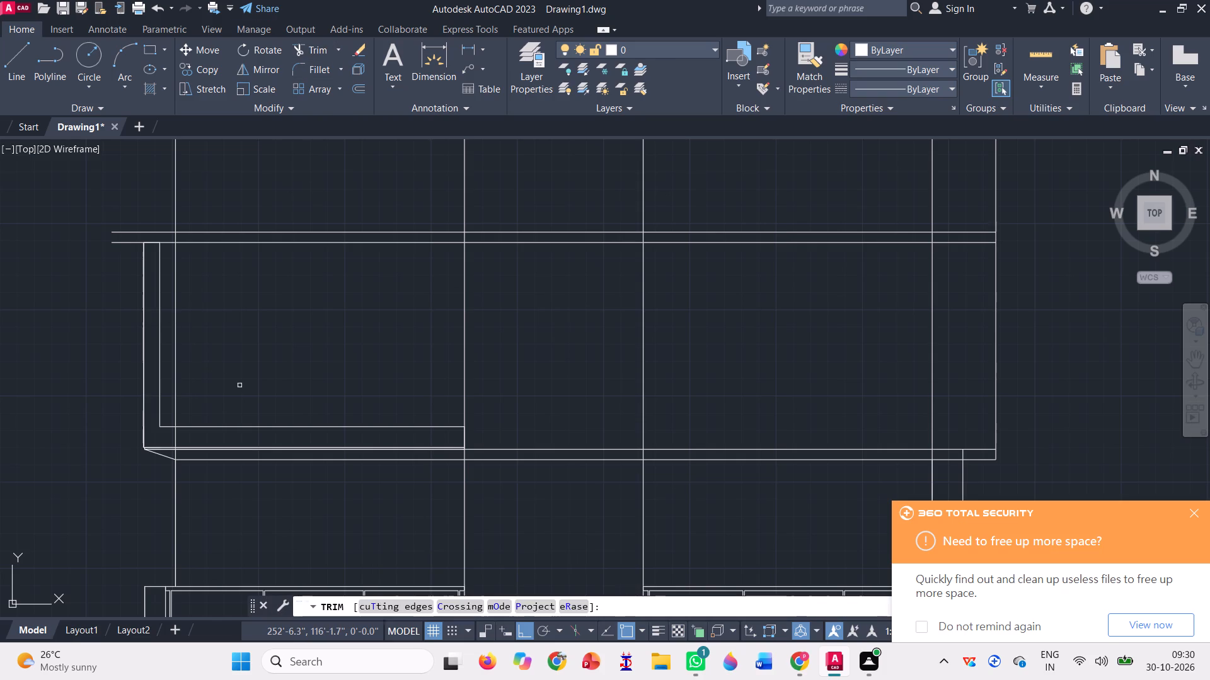
pyautogui.scroll(3, 183, 440)
pyautogui.click(154, 416)
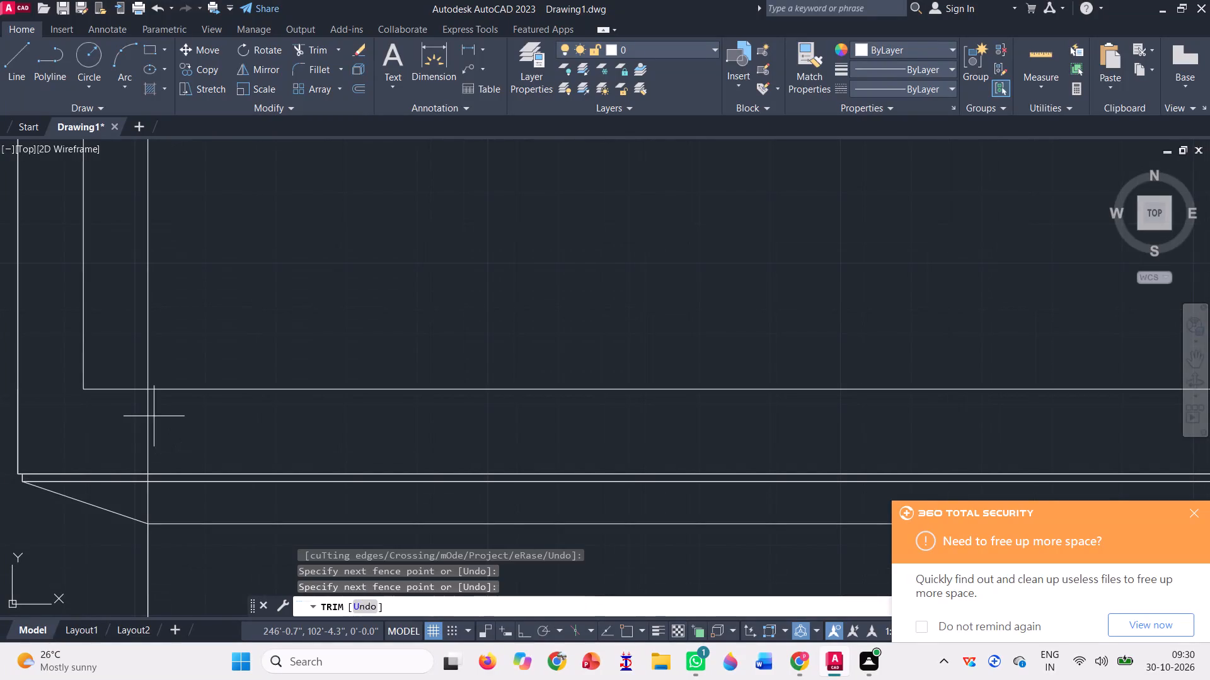
pyautogui.click(129, 411)
pyautogui.scroll(4, 144, 477)
pyautogui.click(162, 479)
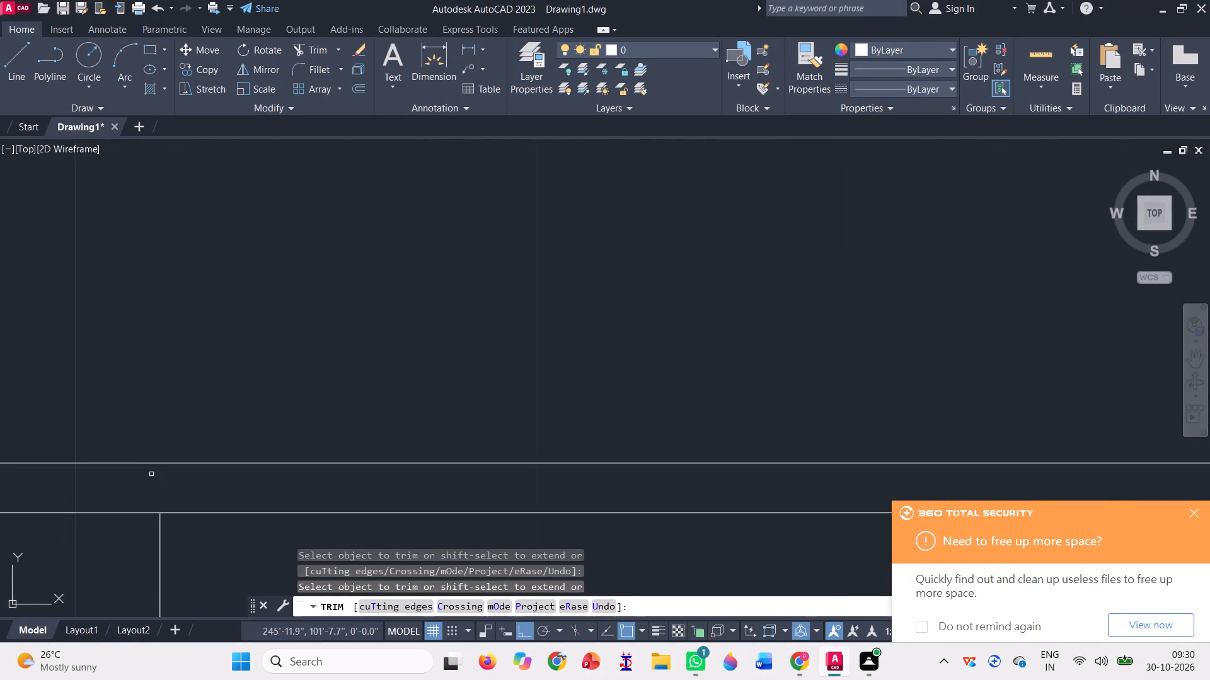
pyautogui.scroll(-2, 162, 467)
pyautogui.click(168, 514)
pyautogui.click(152, 513)
pyautogui.scroll(-3, 160, 512)
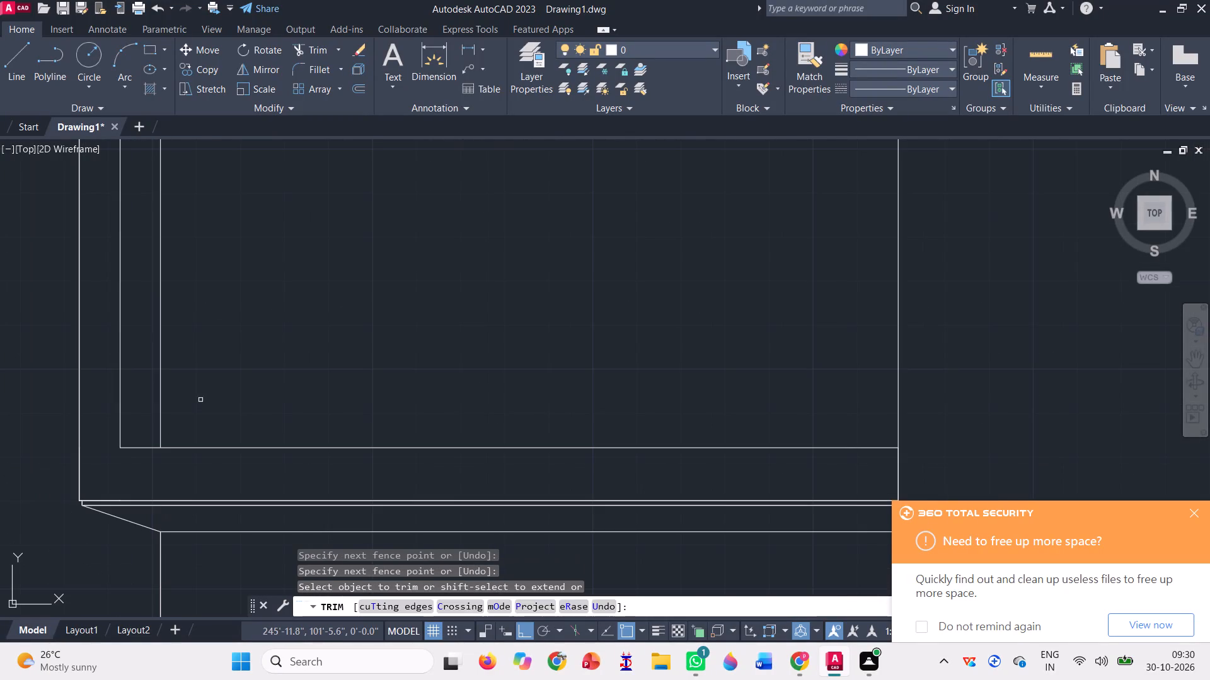
pyautogui.click(165, 356)
pyautogui.click(157, 344)
pyautogui.scroll(-3, 183, 376)
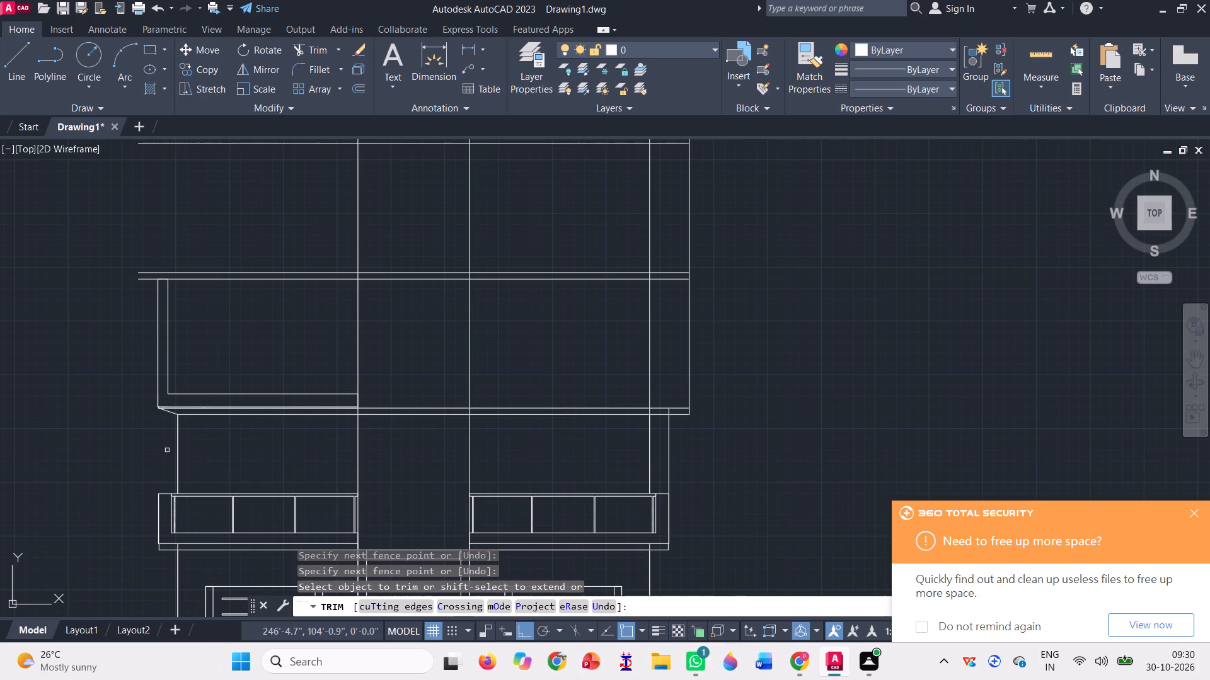
pyautogui.press('Escape')
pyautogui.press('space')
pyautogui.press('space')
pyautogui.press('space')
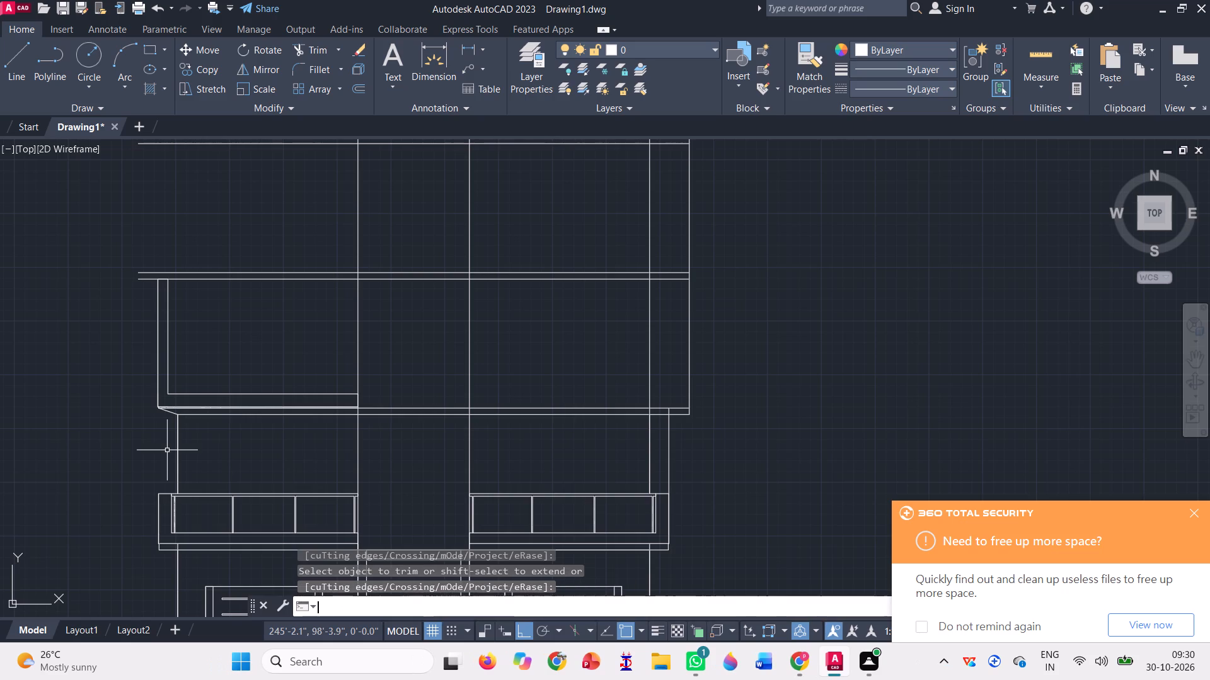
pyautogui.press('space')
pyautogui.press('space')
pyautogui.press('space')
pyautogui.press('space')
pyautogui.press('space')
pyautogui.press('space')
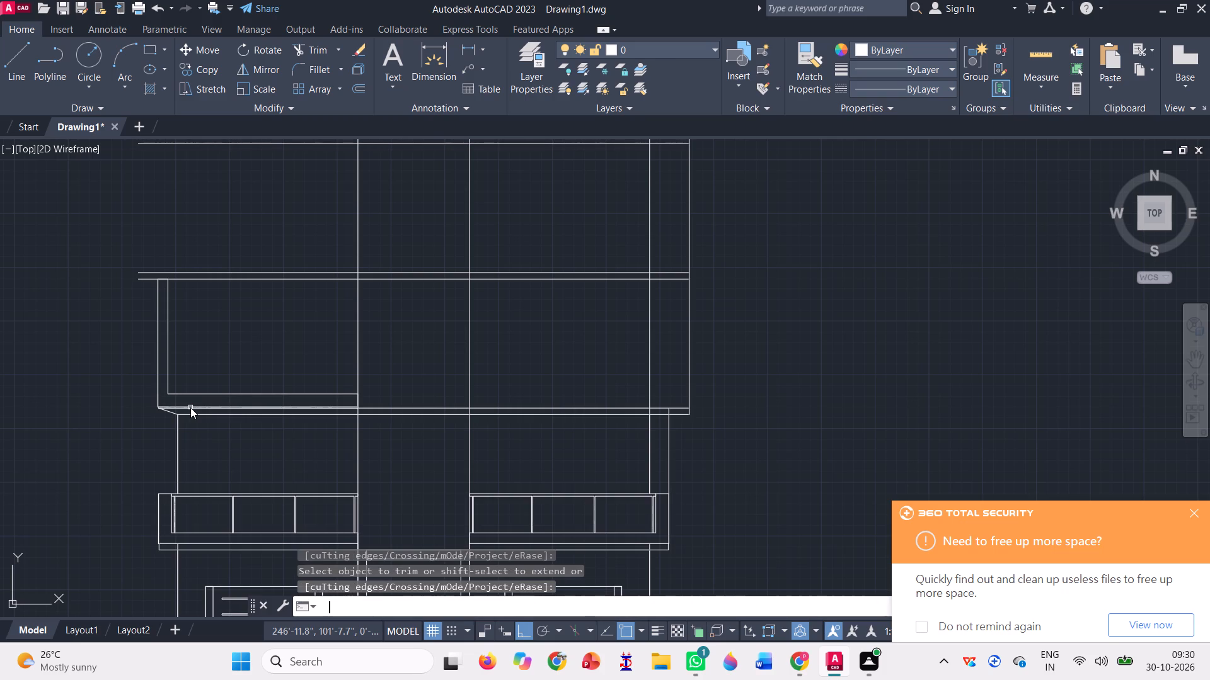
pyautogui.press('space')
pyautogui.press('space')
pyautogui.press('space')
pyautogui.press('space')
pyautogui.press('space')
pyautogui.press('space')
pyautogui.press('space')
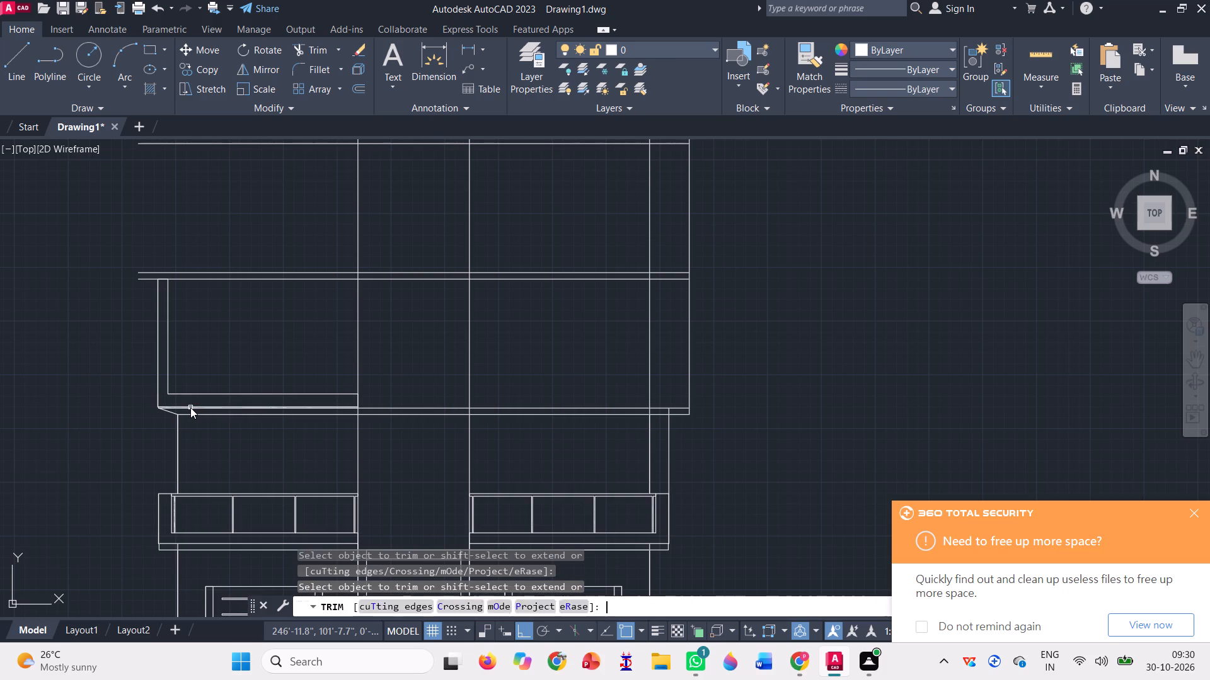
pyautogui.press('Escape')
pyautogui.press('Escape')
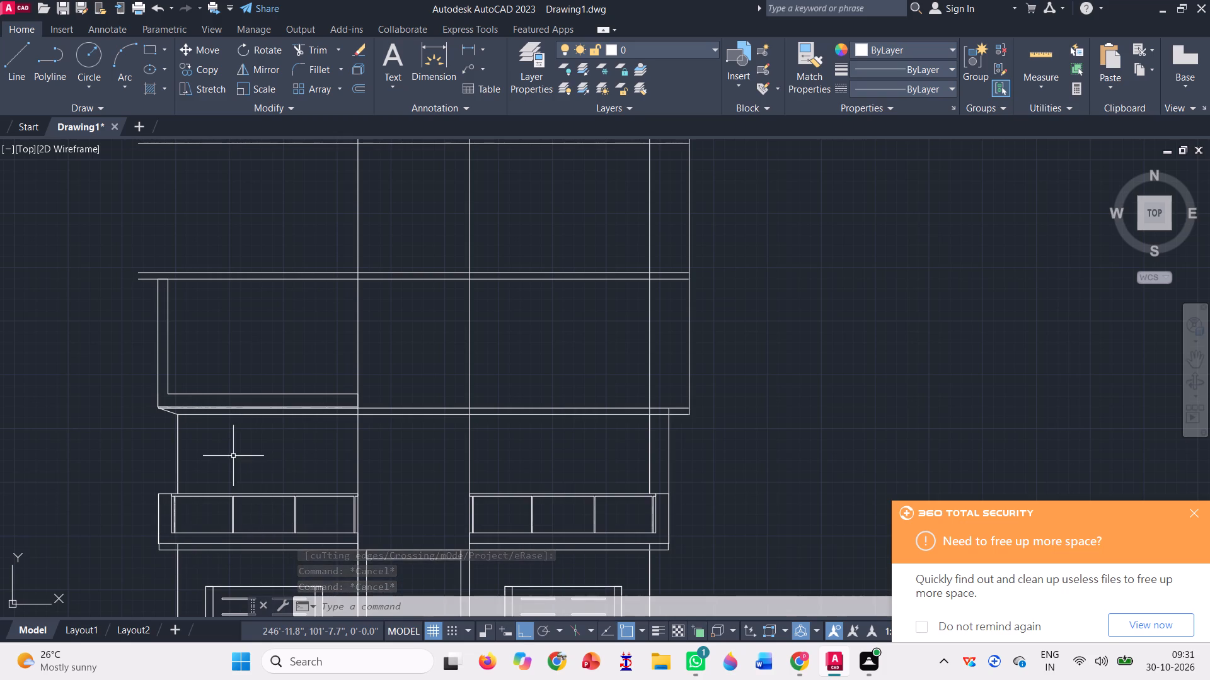
# Draw a window rectangle on the first floor's left bay, rising from the top of the left balcony railing.
pyautogui.scroll(1, 233, 456)
pyautogui.click(149, 55)
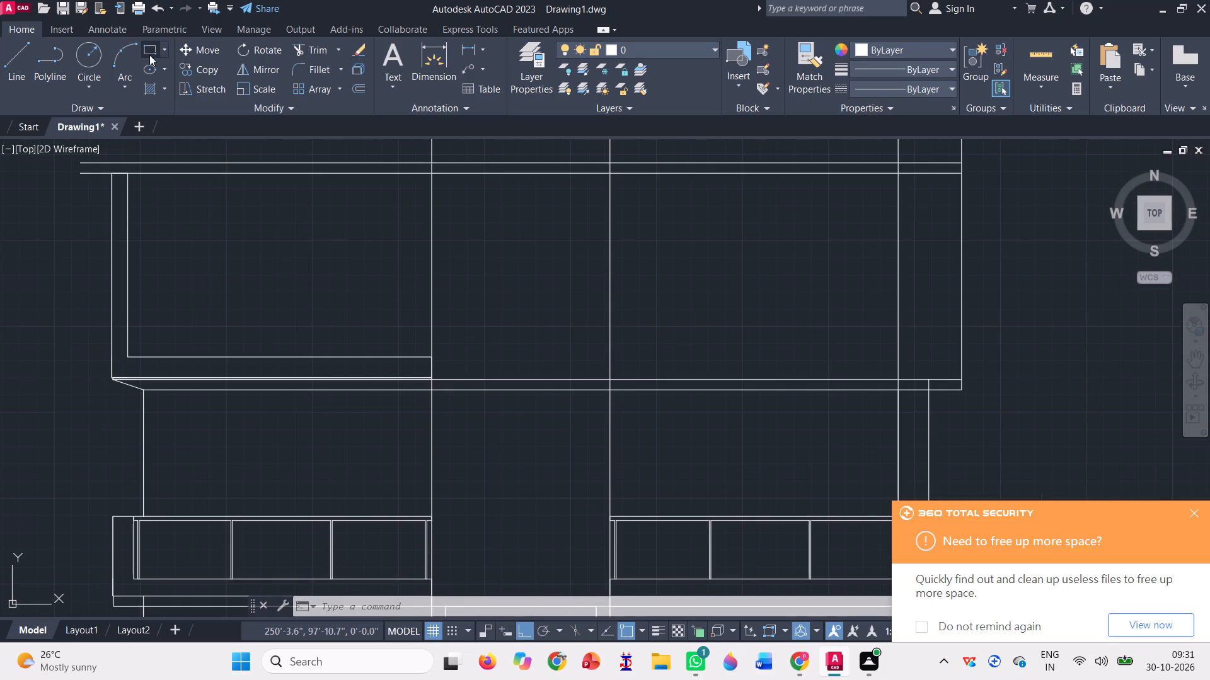
pyautogui.scroll(-1, 331, 312)
pyautogui.scroll(3, 352, 453)
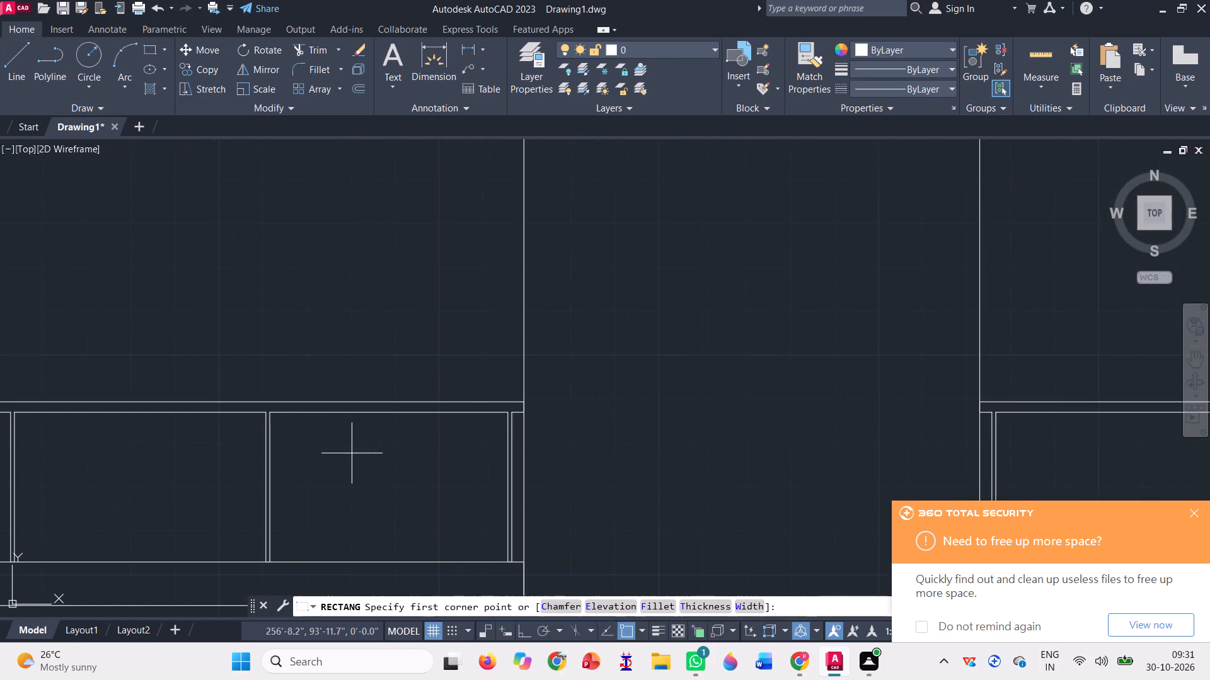
pyautogui.click(371, 399)
pyautogui.scroll(-3, 329, 465)
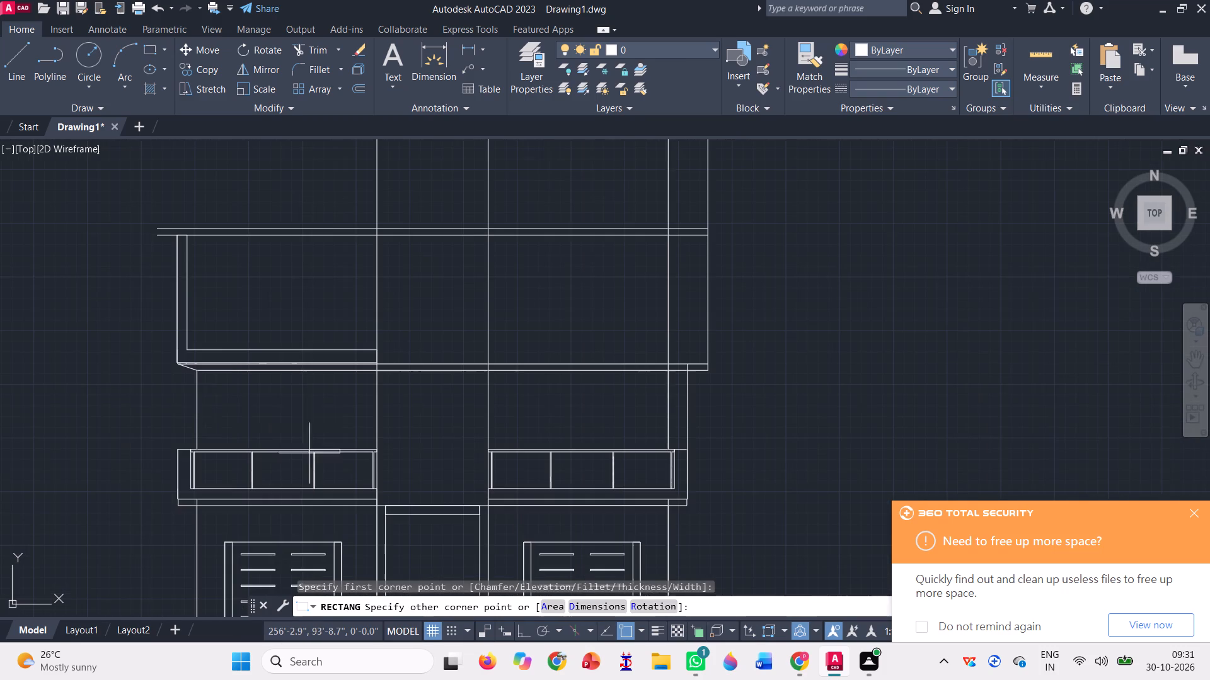
pyautogui.click(231, 395)
pyautogui.scroll(1, 282, 419)
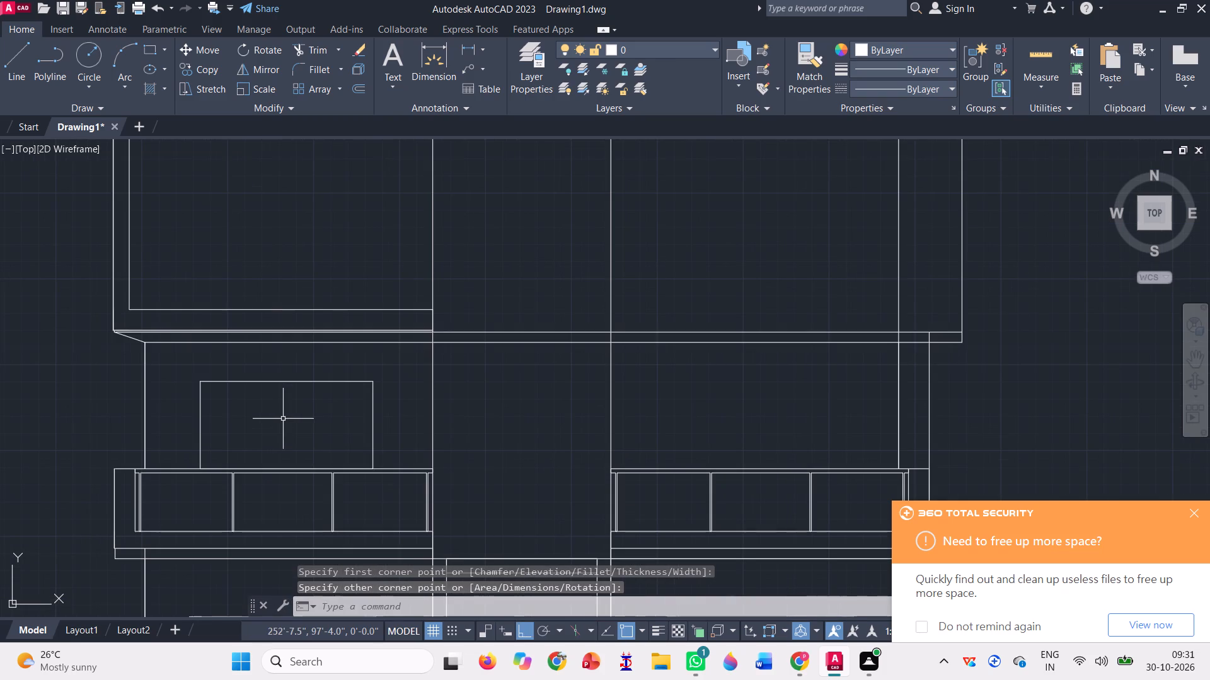
# Offset the left bay's window rectangle slightly inward through a picked point to form the frame.
pyautogui.click(357, 88)
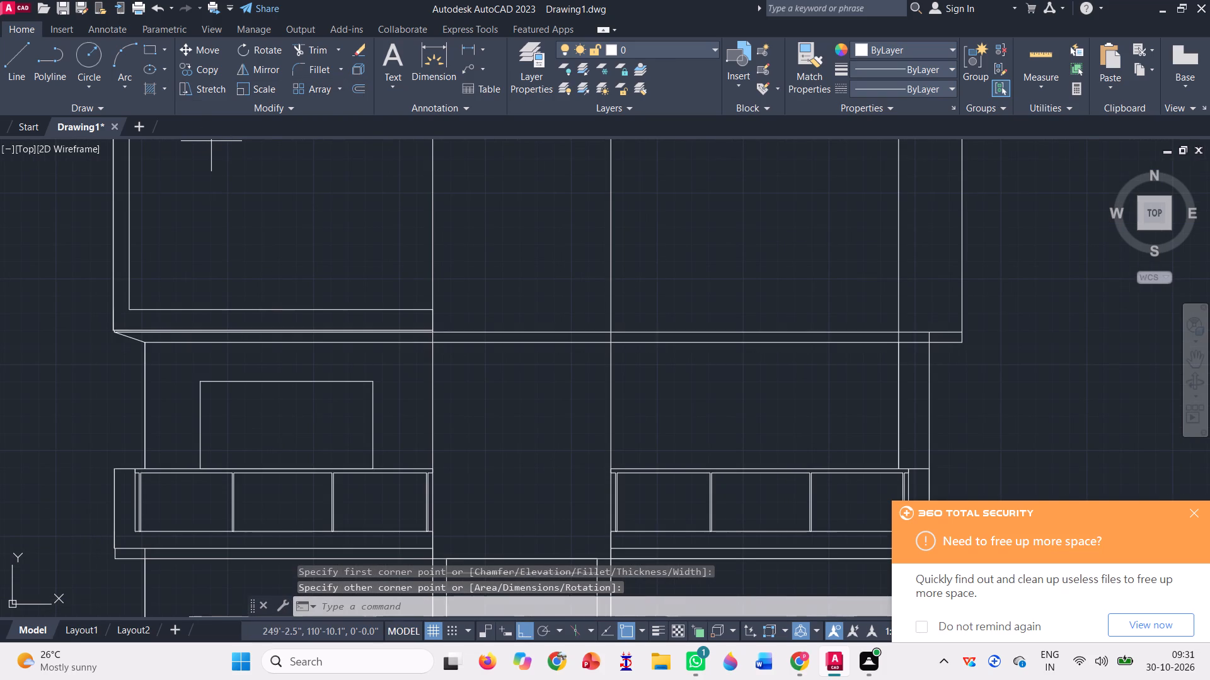
pyautogui.press('space')
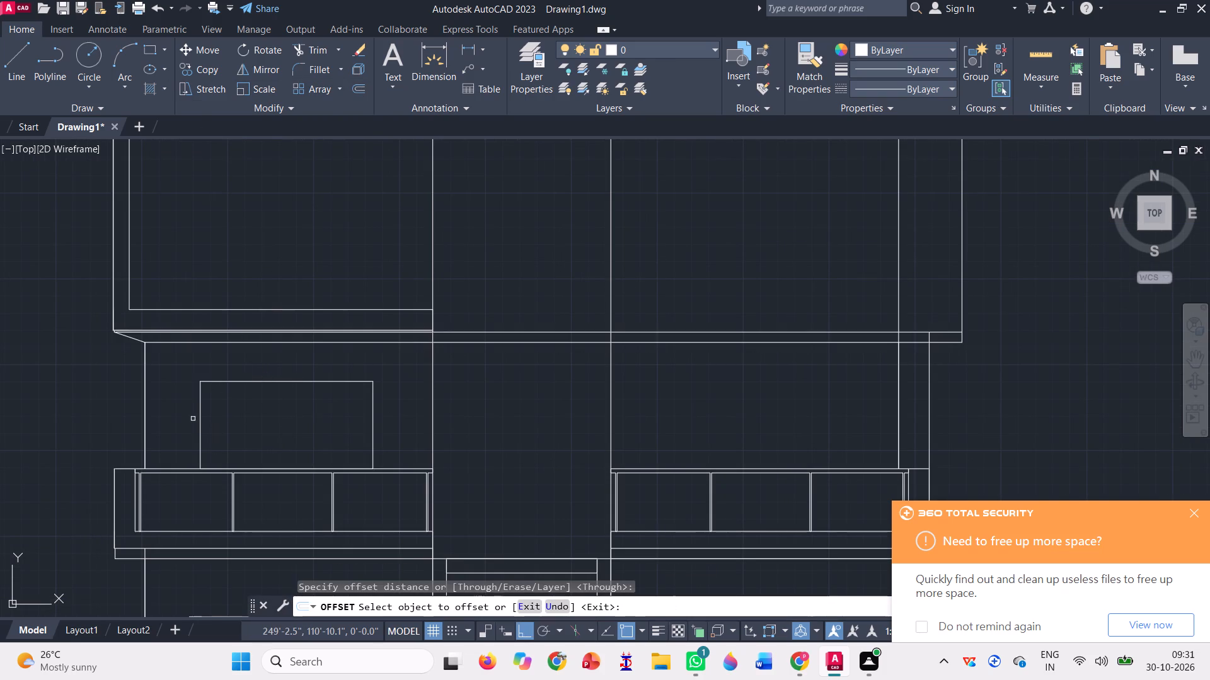
pyautogui.click(200, 426)
pyautogui.scroll(1, 203, 427)
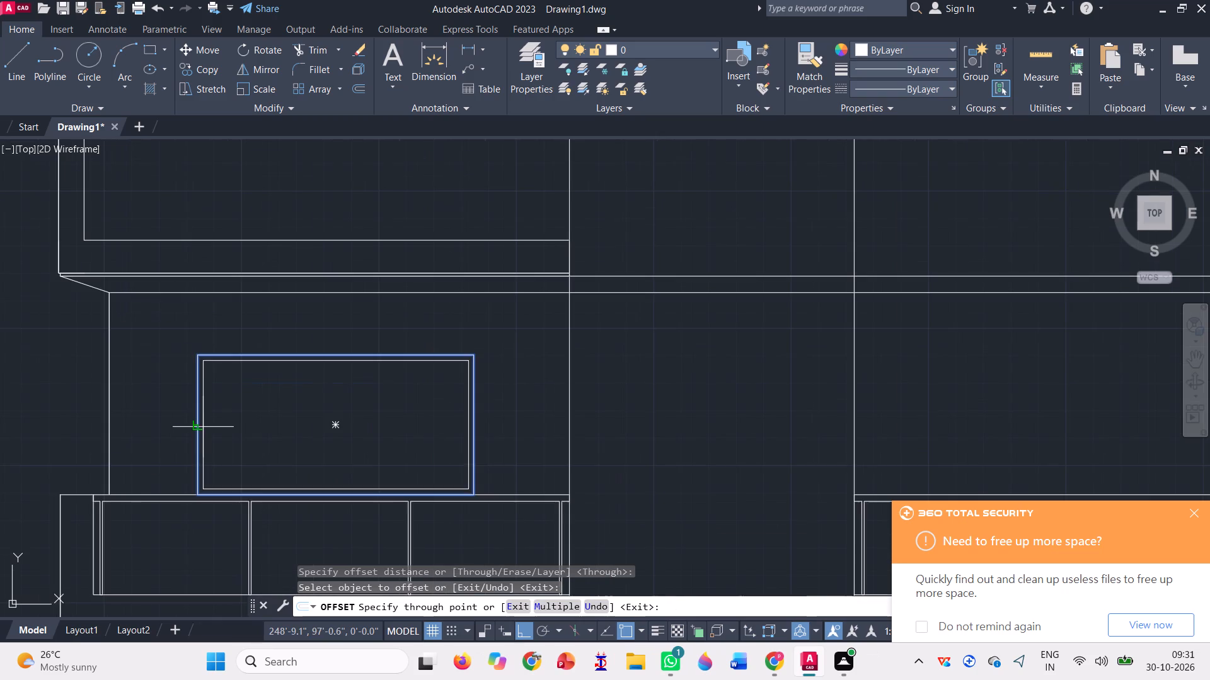
pyautogui.click(206, 429)
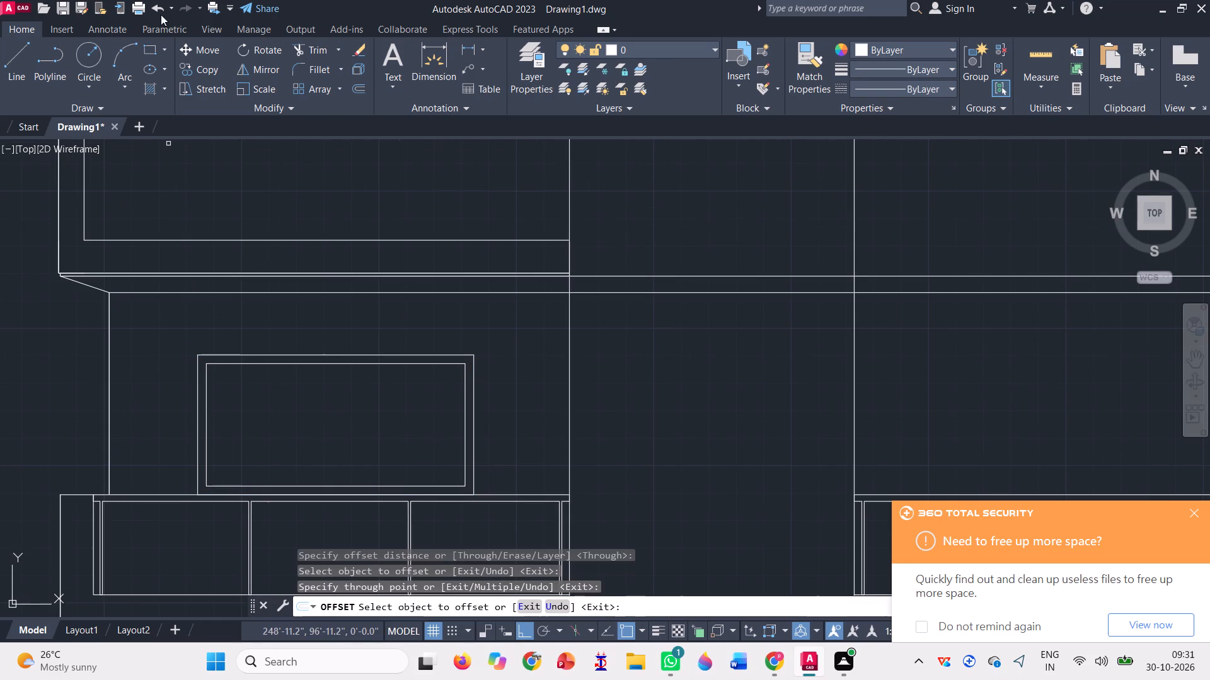
pyautogui.press('Escape')
# Trim away the bottom edge of the inner window rectangle.
pyautogui.click(302, 48)
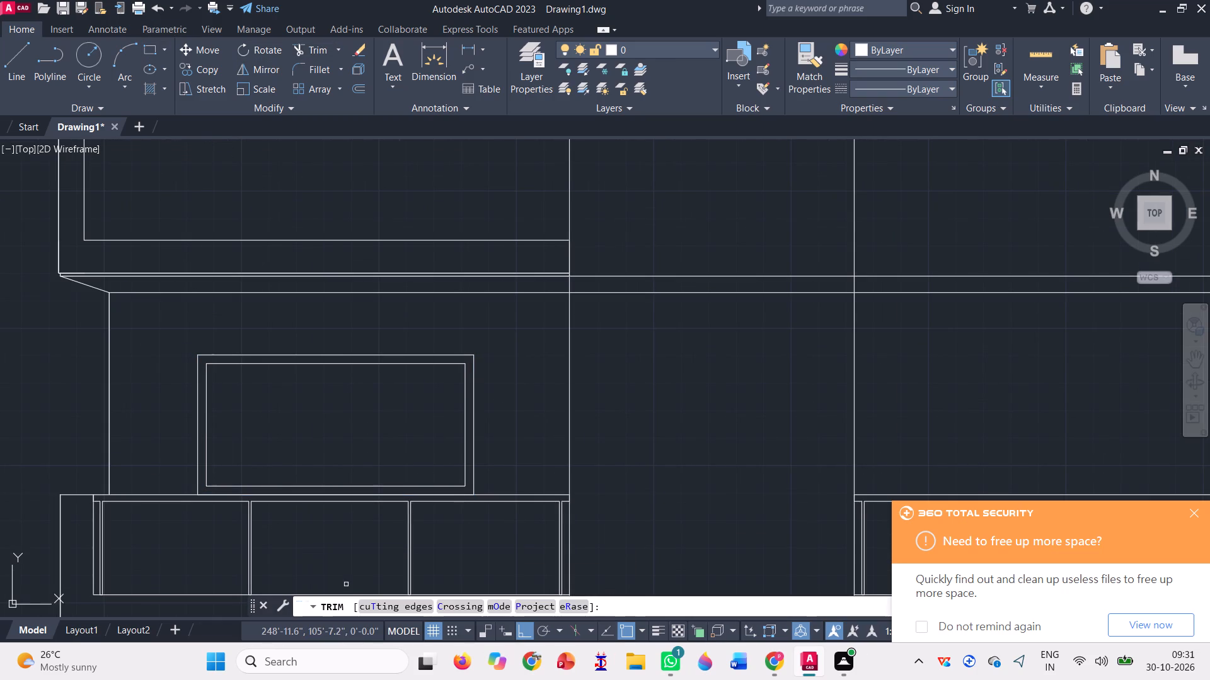
pyautogui.scroll(1, 325, 486)
pyautogui.click(325, 486)
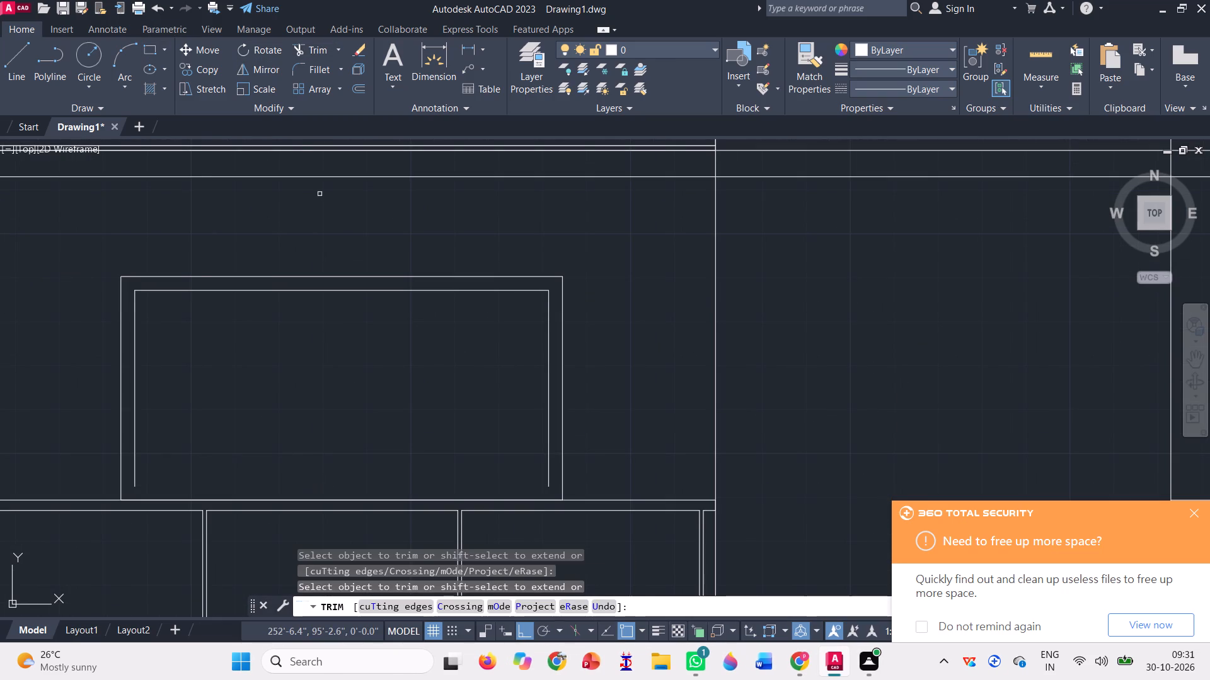
# Extend both vertical sides of the inner window frame down to the top of the balcony railing.
pyautogui.click(340, 48)
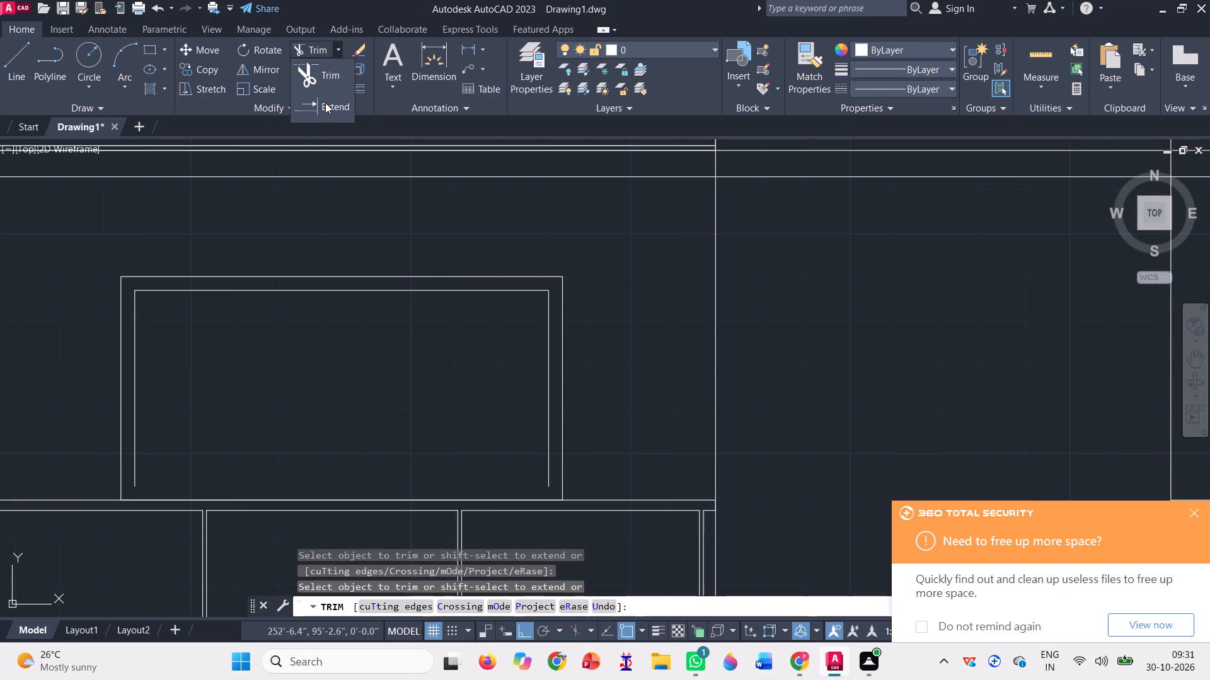
pyautogui.click(325, 103)
pyautogui.click(131, 448)
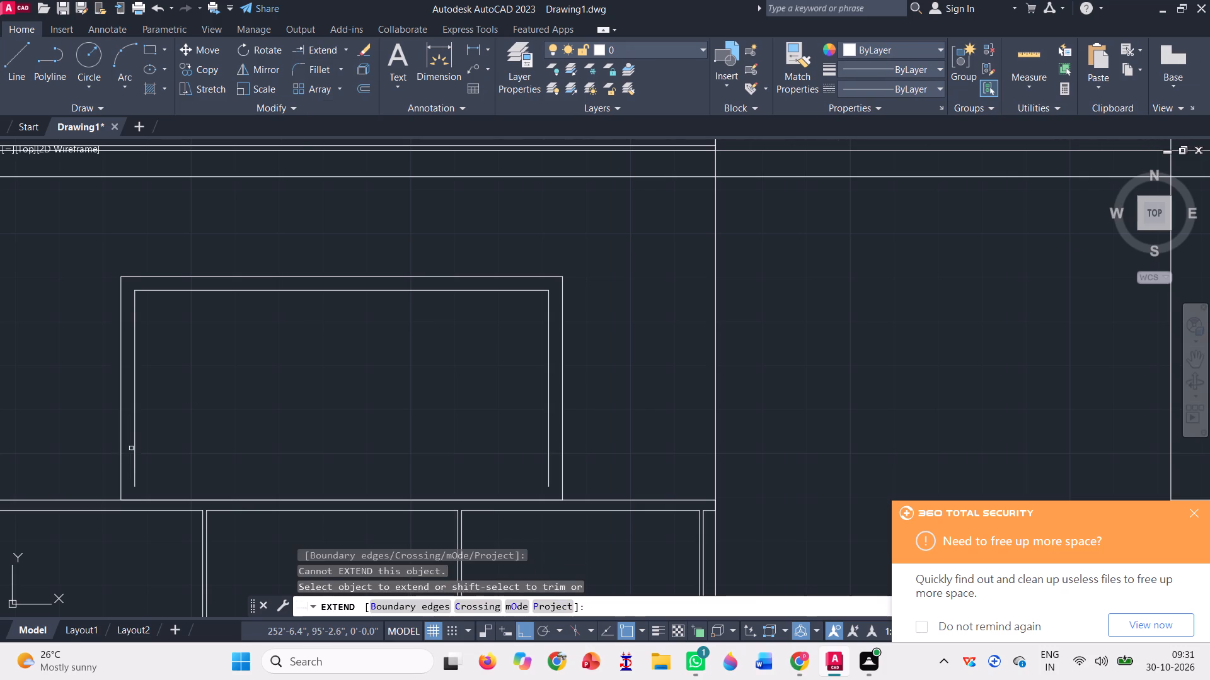
pyautogui.click(556, 442)
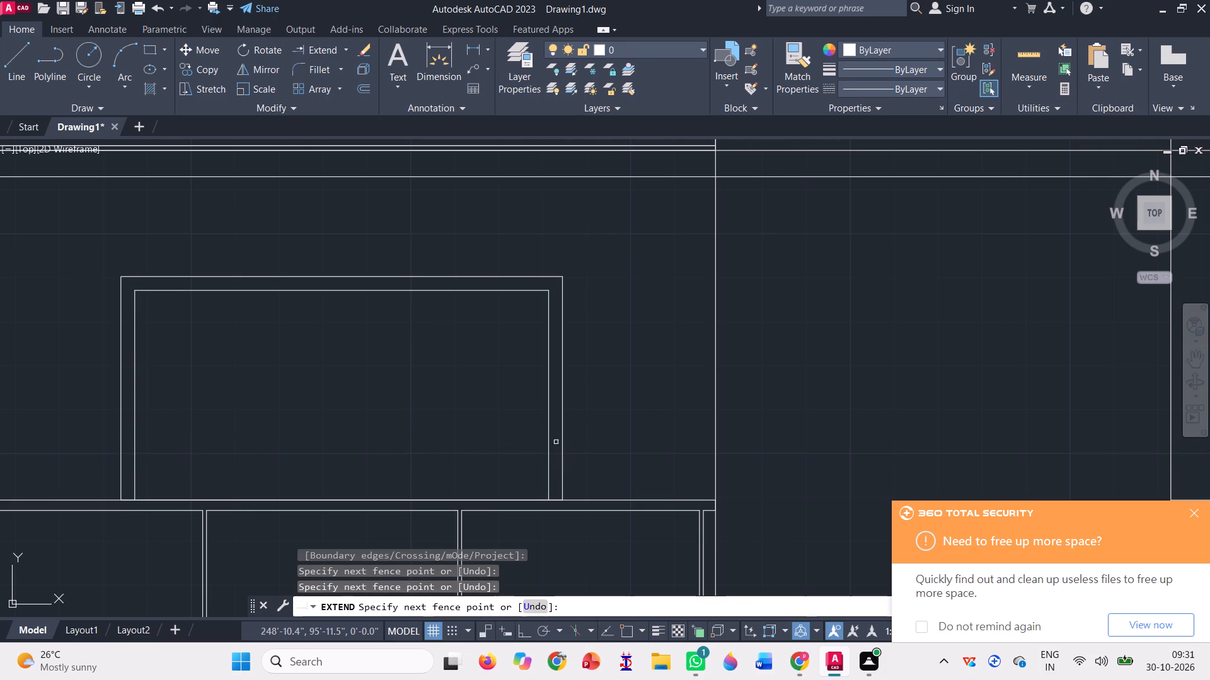
pyautogui.press('Escape')
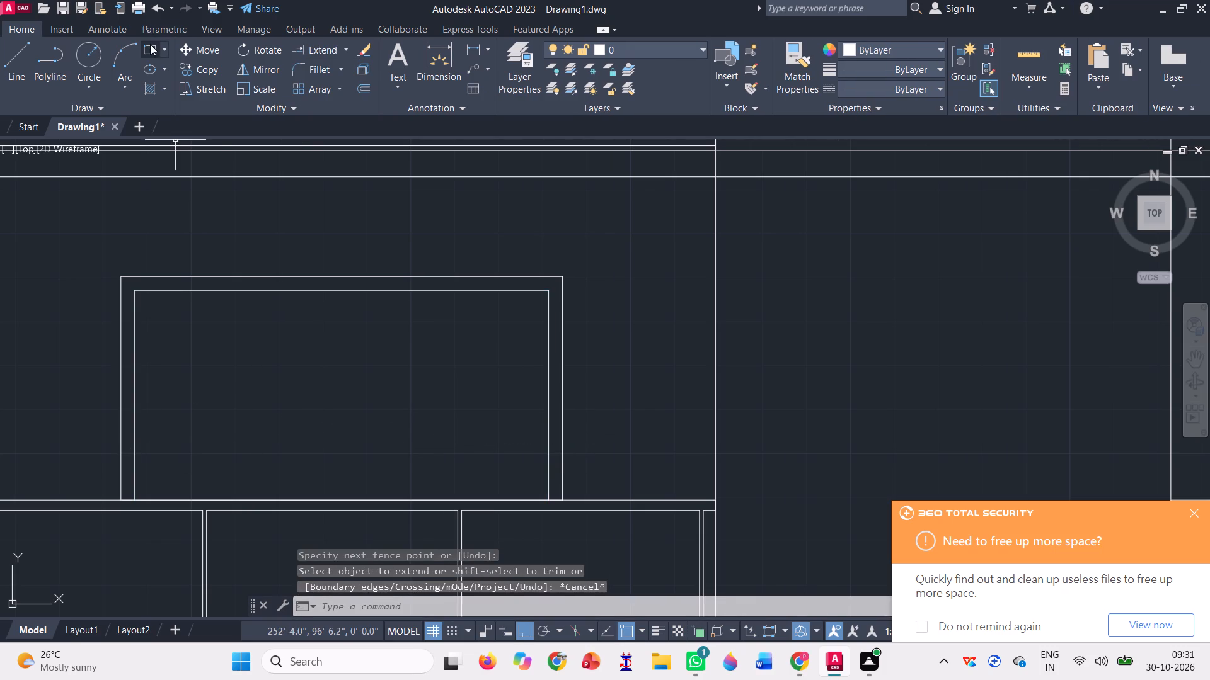
# Draw a narrow vertical mullion rectangle from the midpoint of the inner frame's top edge down to the railing top.
pyautogui.click(150, 44)
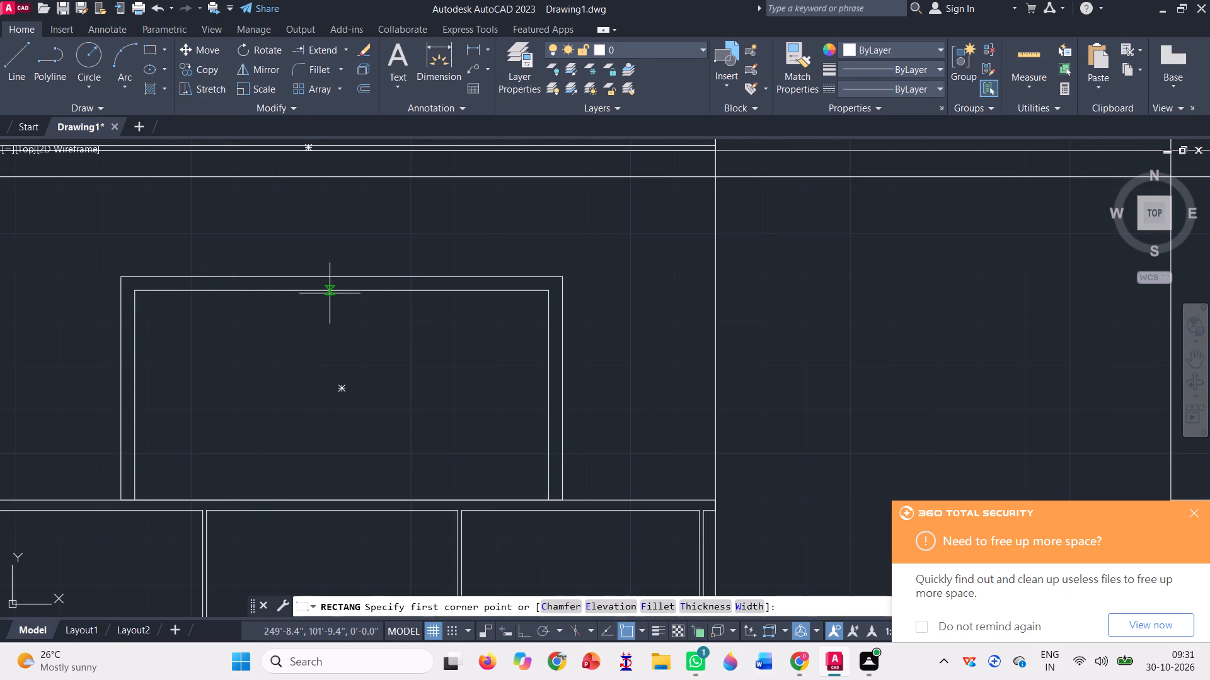
pyautogui.click(337, 285)
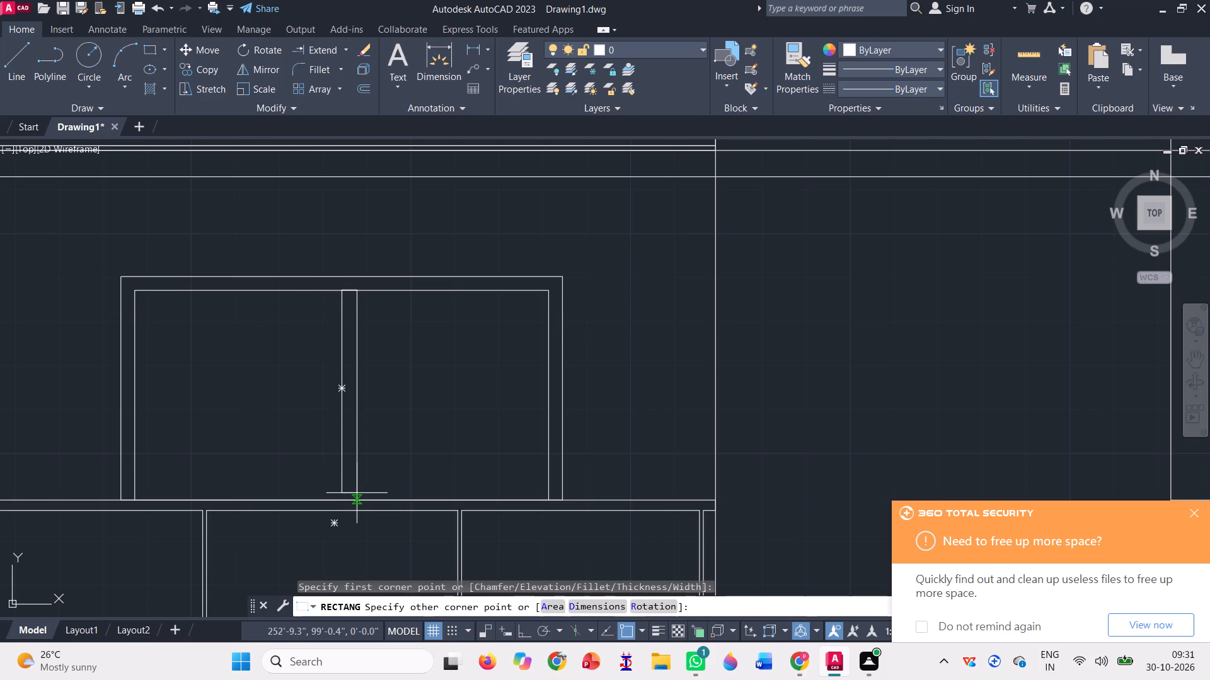
pyautogui.scroll(2, 357, 493)
pyautogui.scroll(-1, 342, 504)
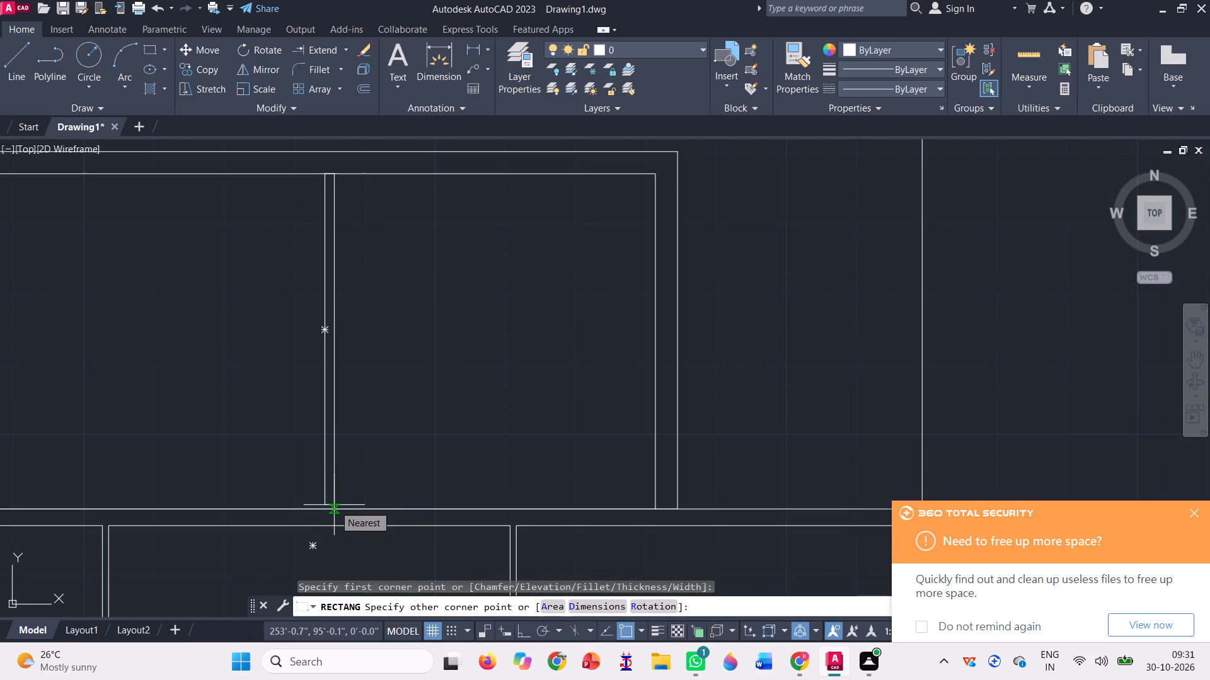
pyautogui.scroll(1, 336, 504)
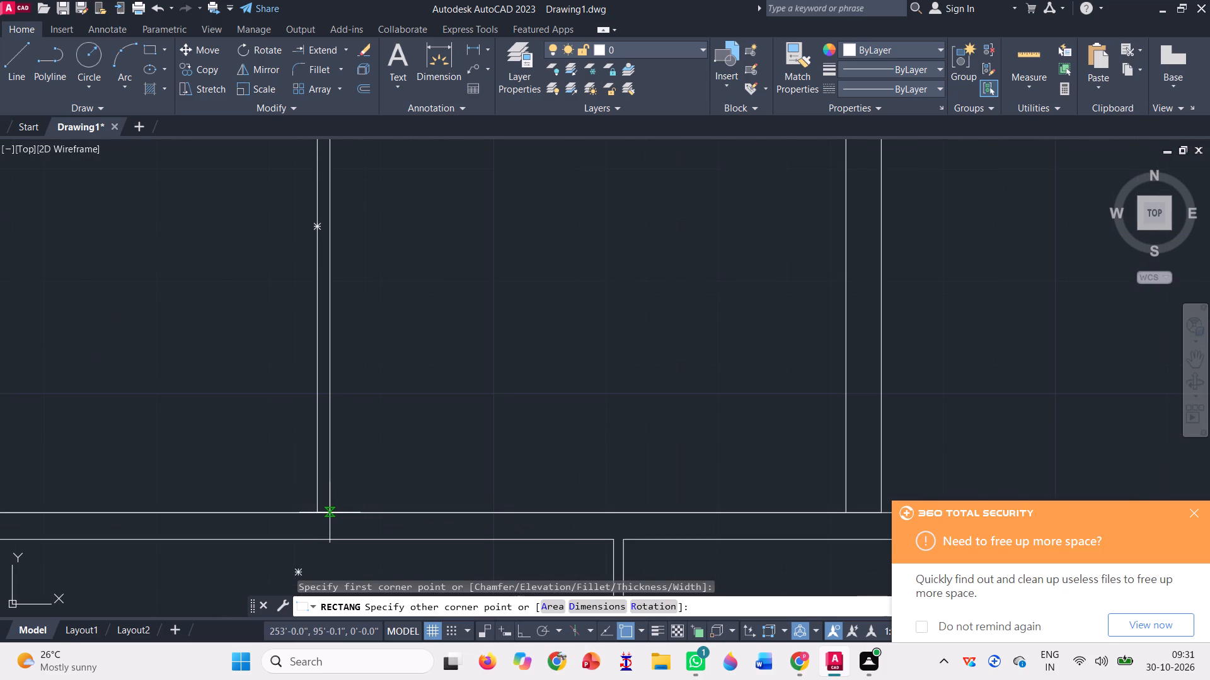
pyautogui.click(330, 513)
pyautogui.scroll(-2, 329, 509)
# Move the narrow mullion rectangle by its top midpoint so it is centred on the inner window frame's top edge.
pyautogui.click(330, 424)
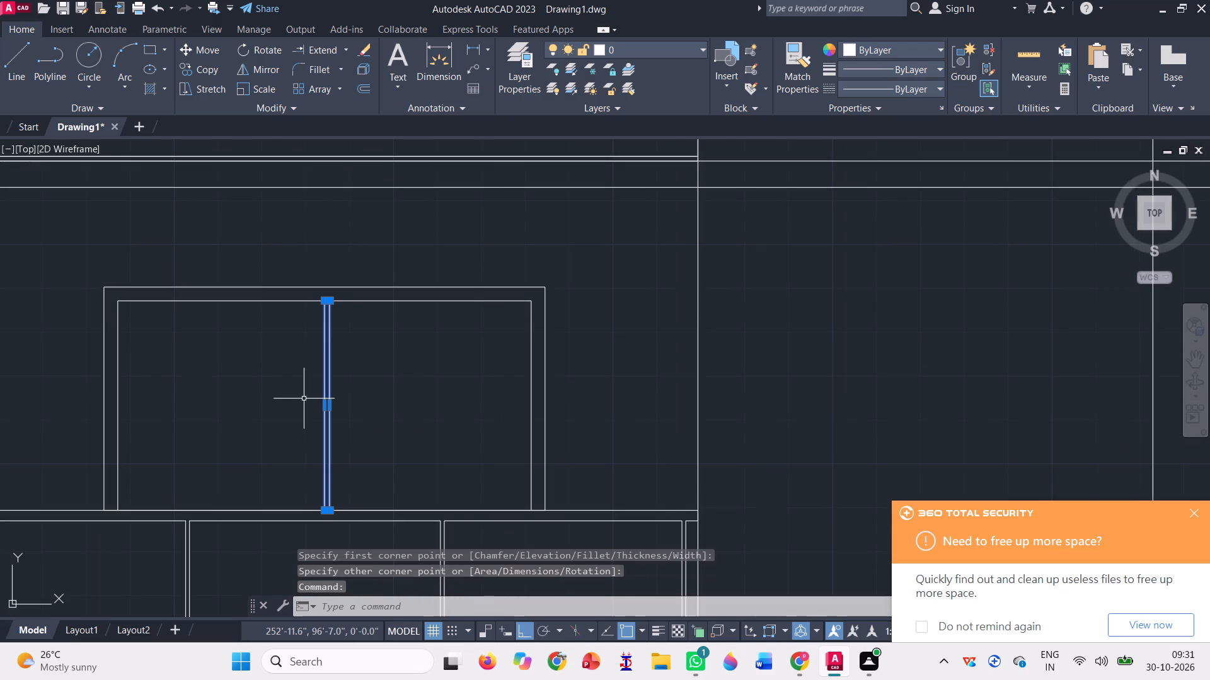
pyautogui.write('M')
pyautogui.press('space')
pyautogui.scroll(1, 314, 318)
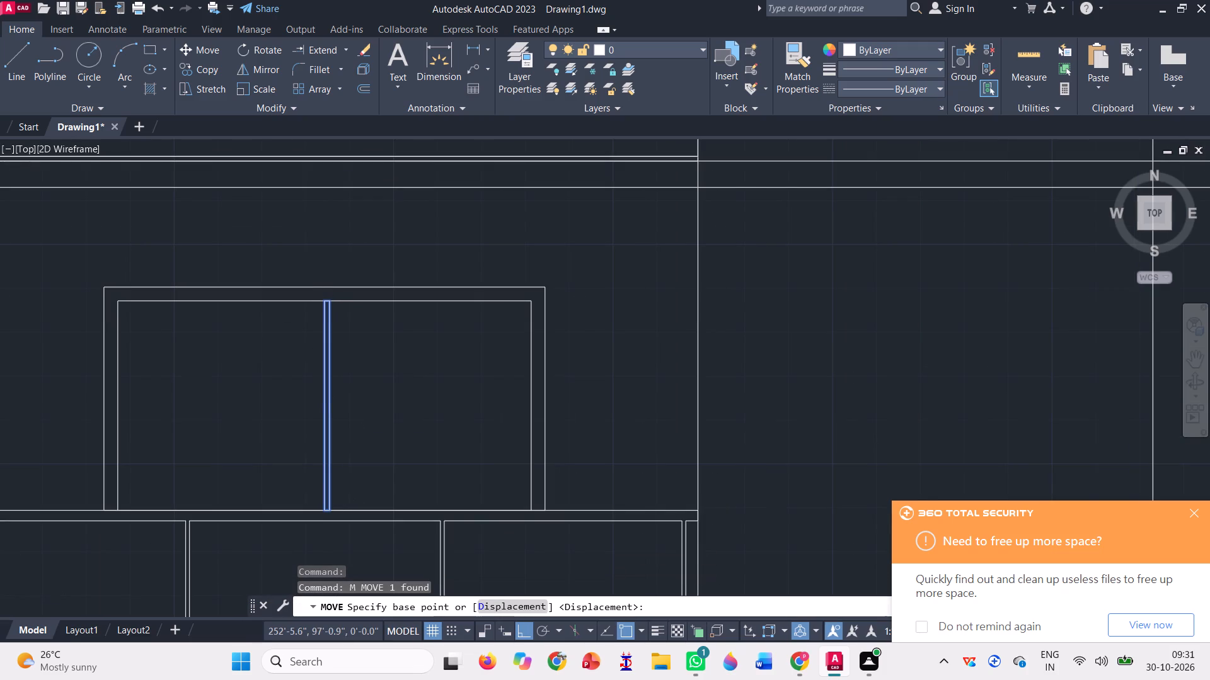
pyautogui.scroll(1, 314, 318)
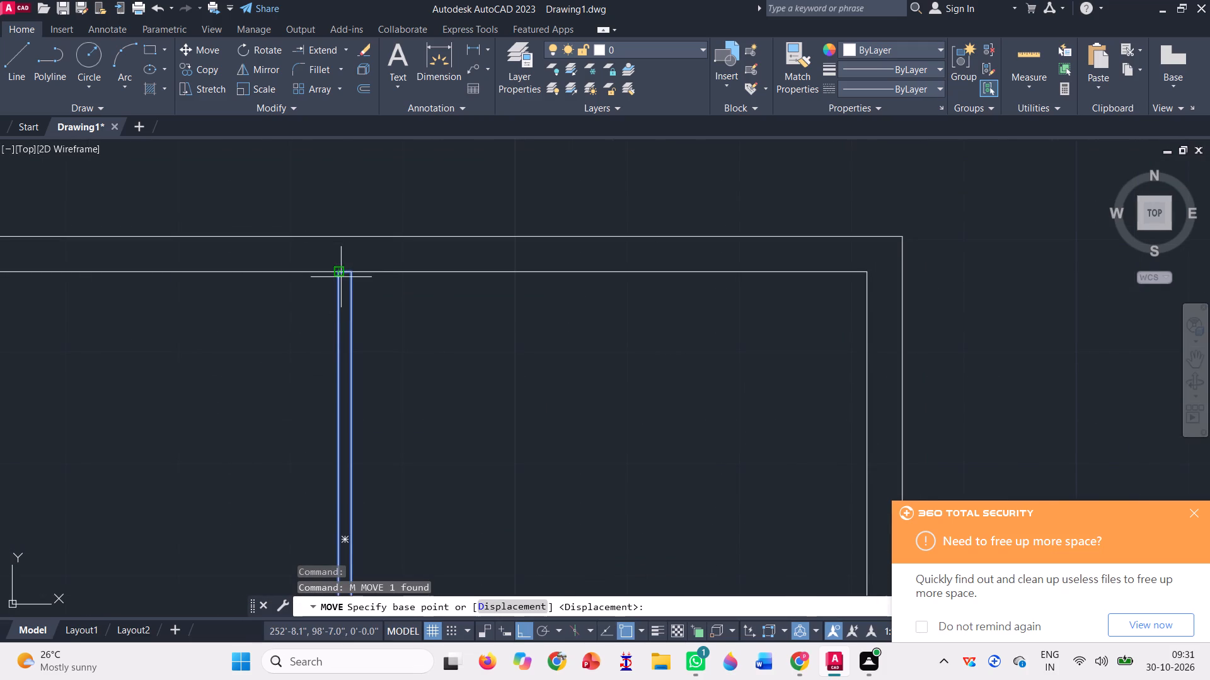
pyautogui.click(343, 274)
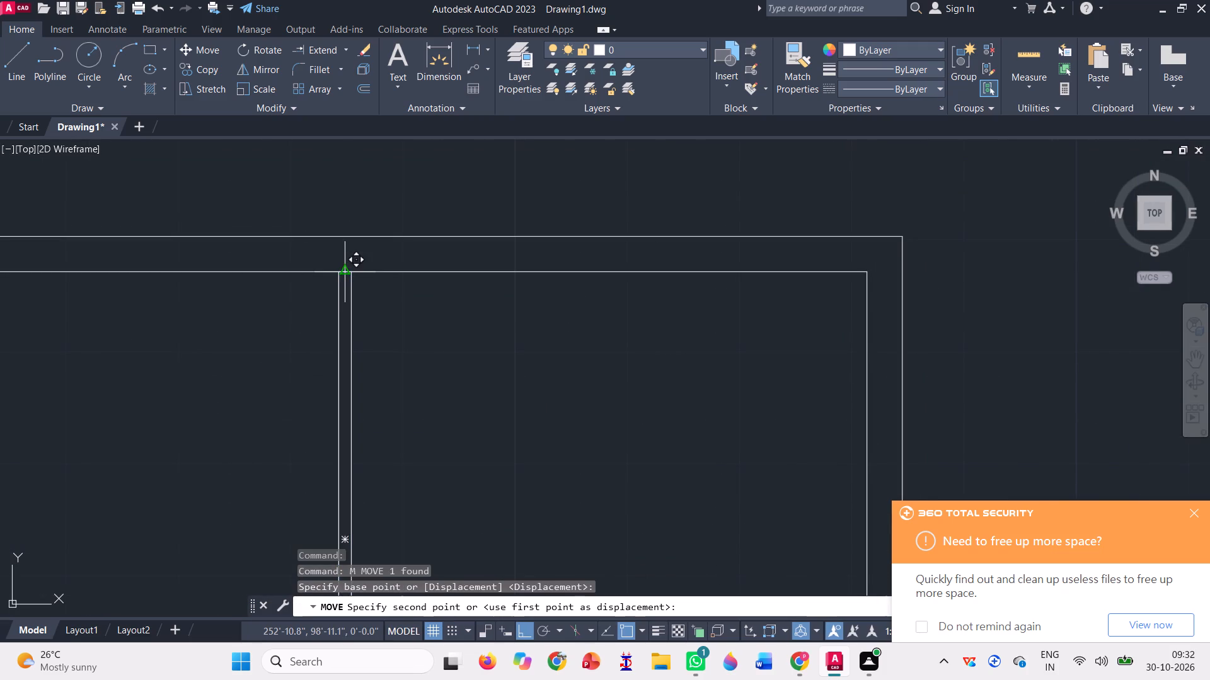
pyautogui.click(334, 274)
pyautogui.scroll(-3, 312, 294)
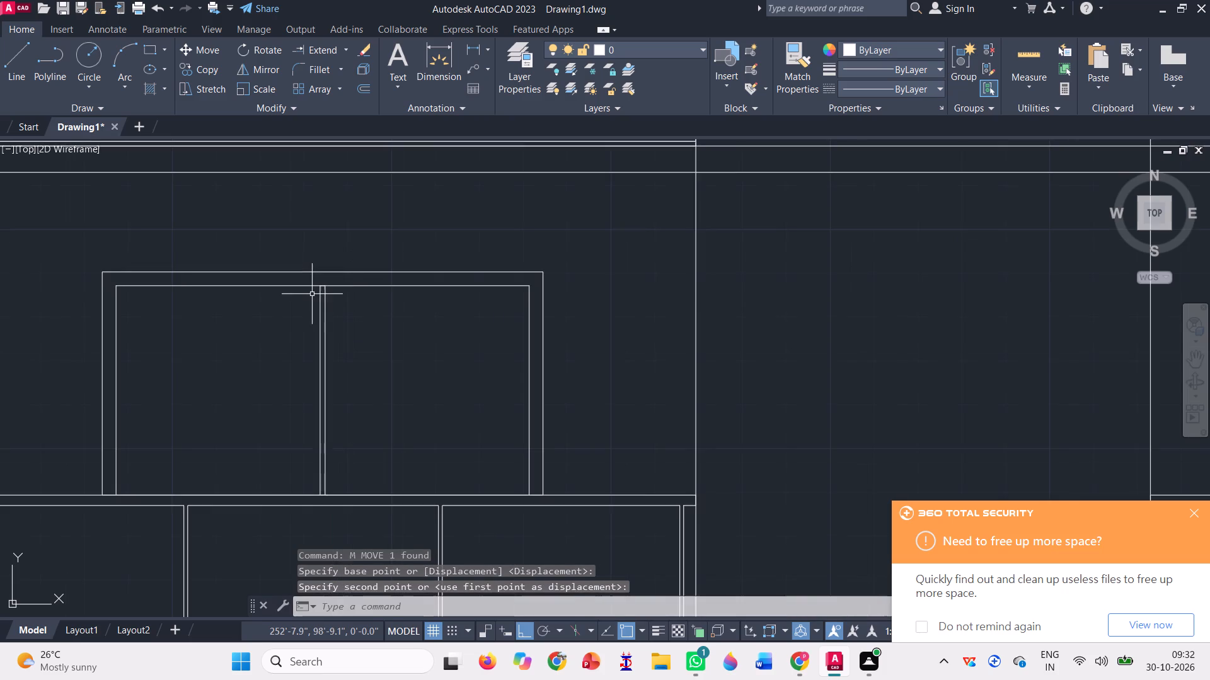
# Trim away the short piece of the inner frame's top edge between the two sides of the mullion.
pyautogui.click(343, 40)
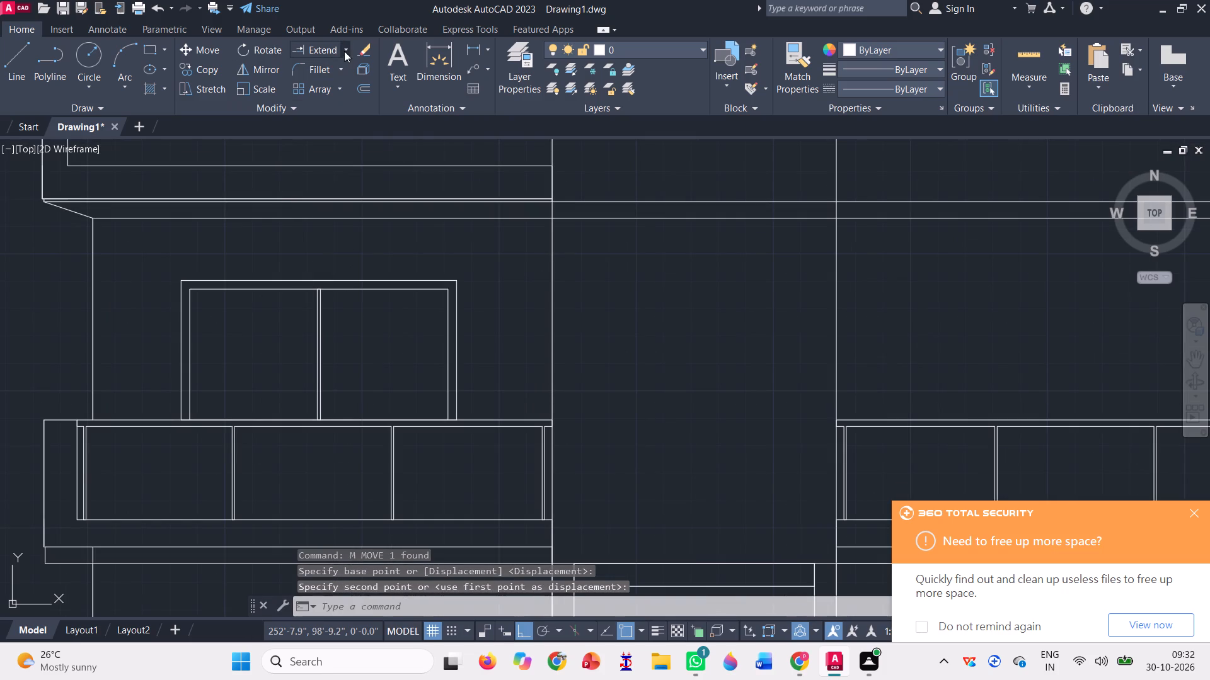
pyautogui.click(344, 51)
pyautogui.click(323, 72)
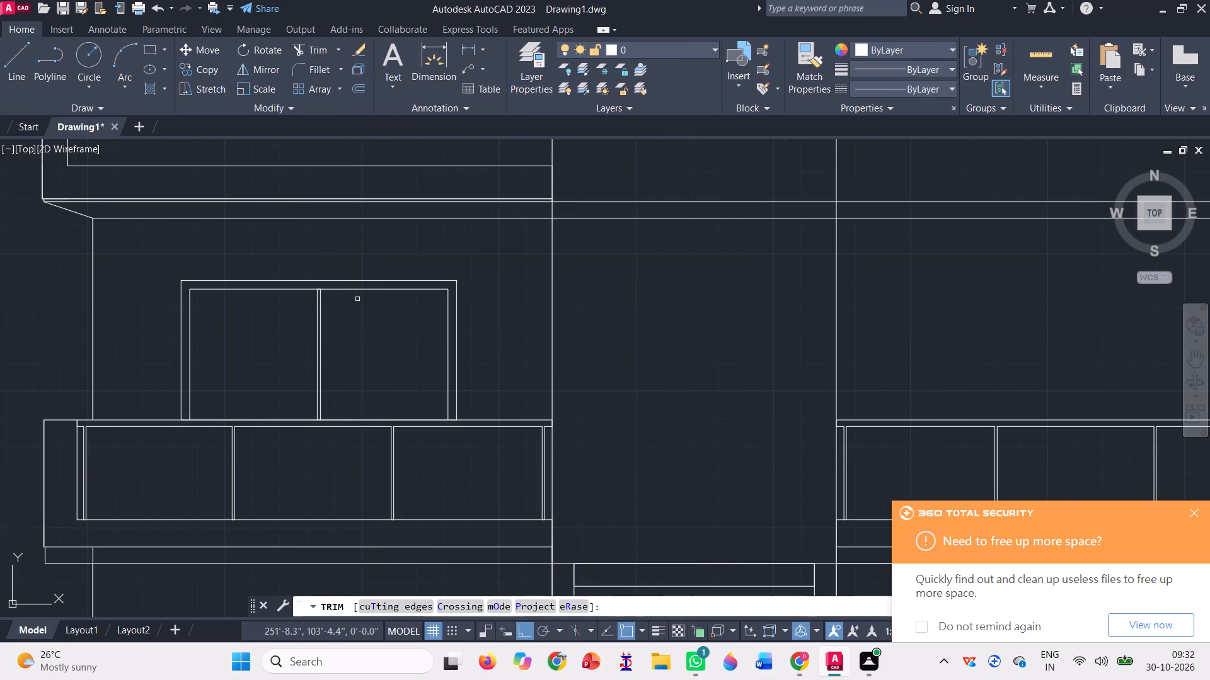
pyautogui.scroll(3, 317, 294)
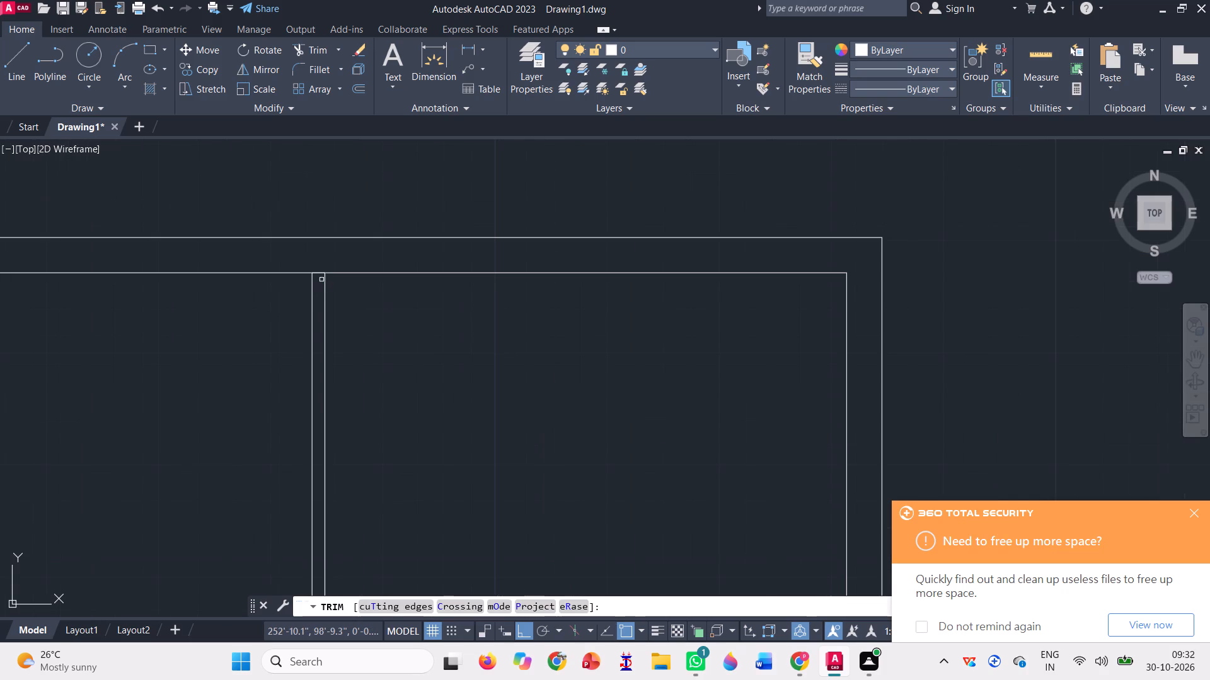
pyautogui.click(324, 263)
pyautogui.click(321, 277)
pyautogui.scroll(-1, 323, 267)
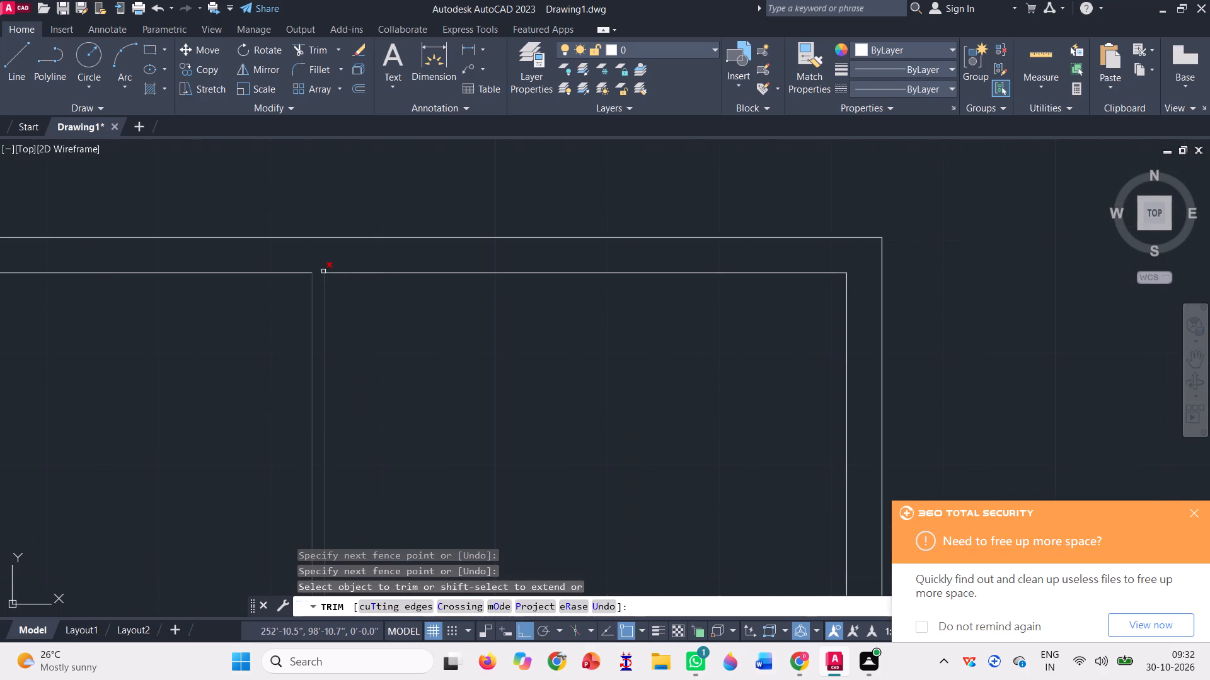
pyautogui.scroll(-1, 323, 269)
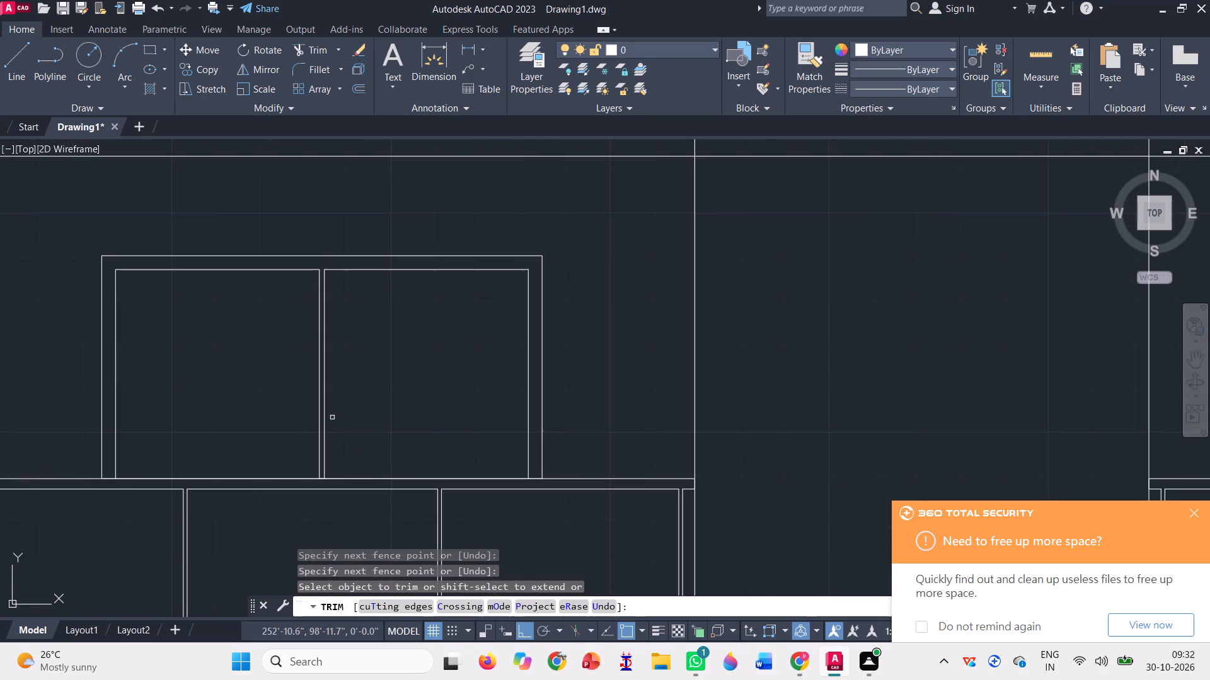
pyautogui.press('Escape')
# Join the left bay window's frame and mullion segments into a polyline.
pyautogui.scroll(-2, 308, 398)
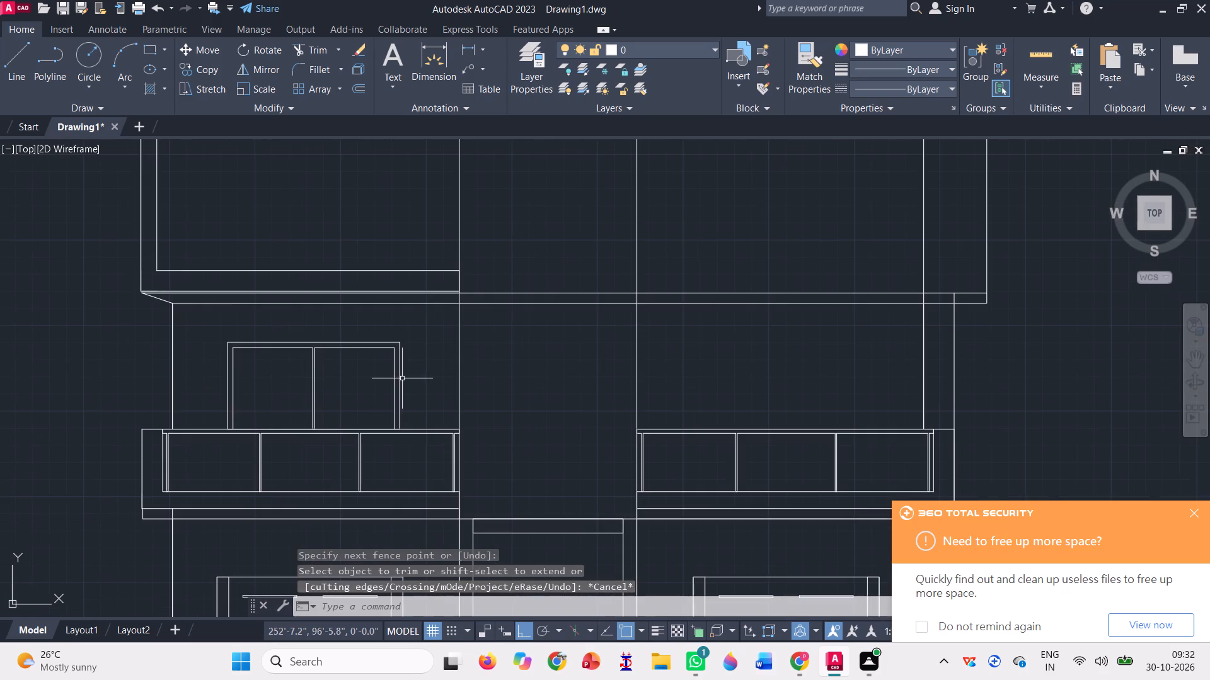
pyautogui.click(408, 381)
pyautogui.click(221, 324)
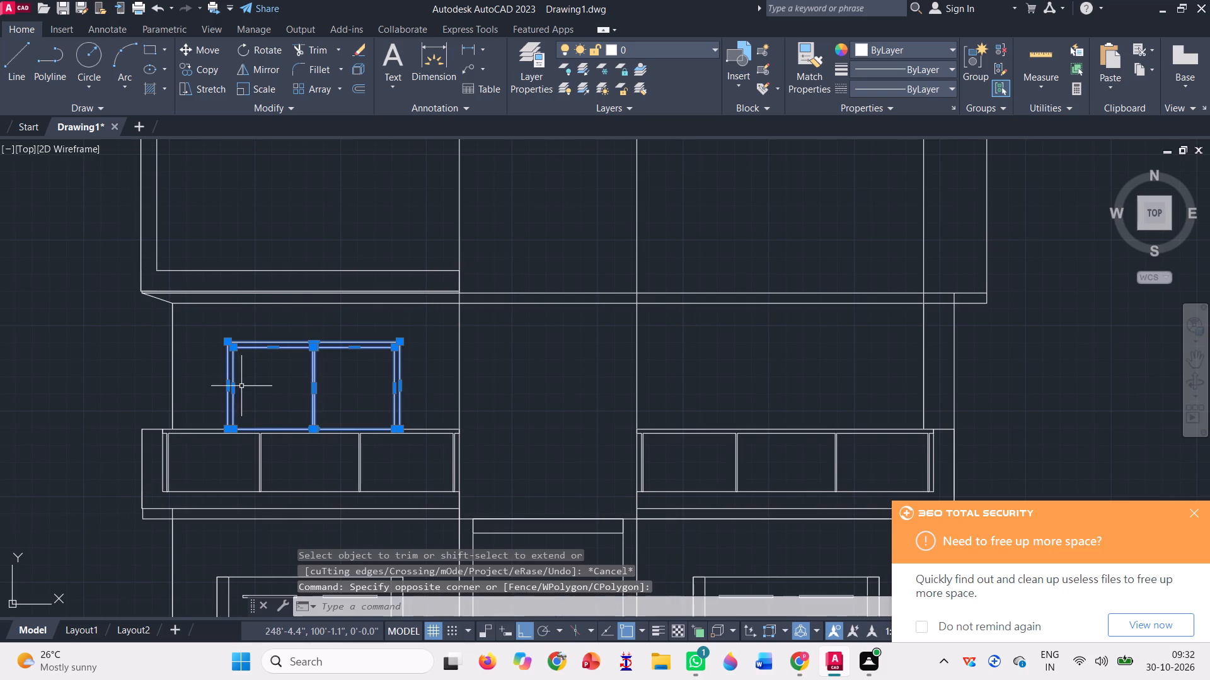
pyautogui.press('j')
pyautogui.press('Return')
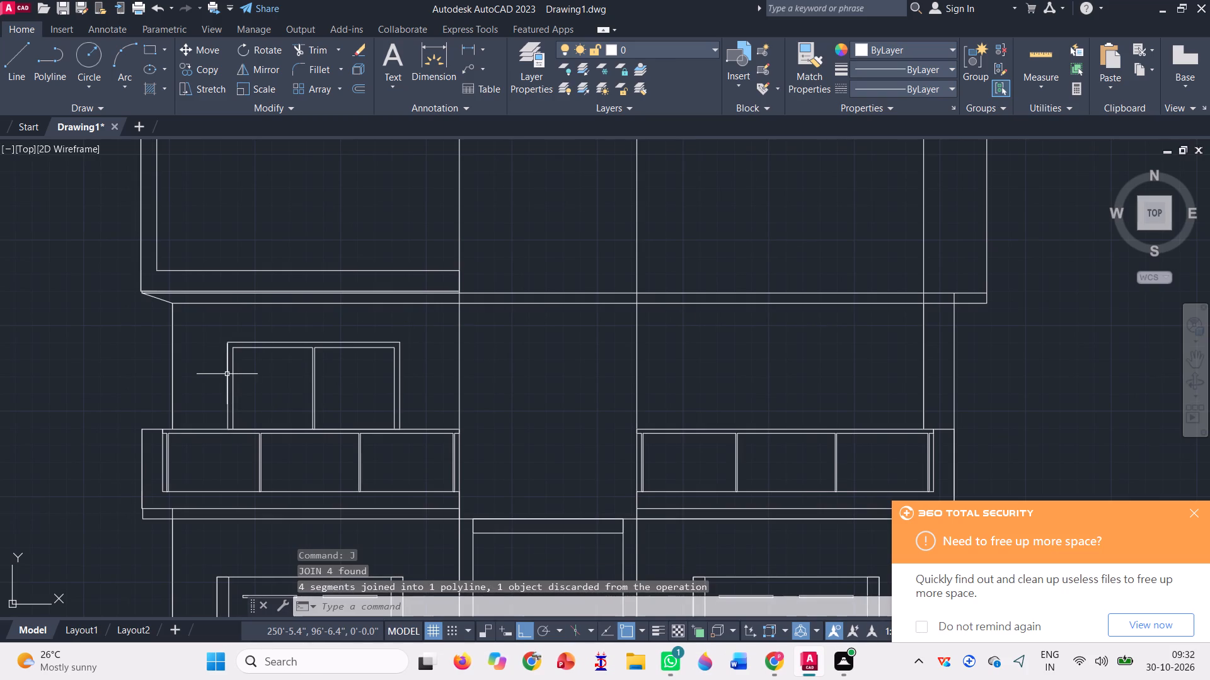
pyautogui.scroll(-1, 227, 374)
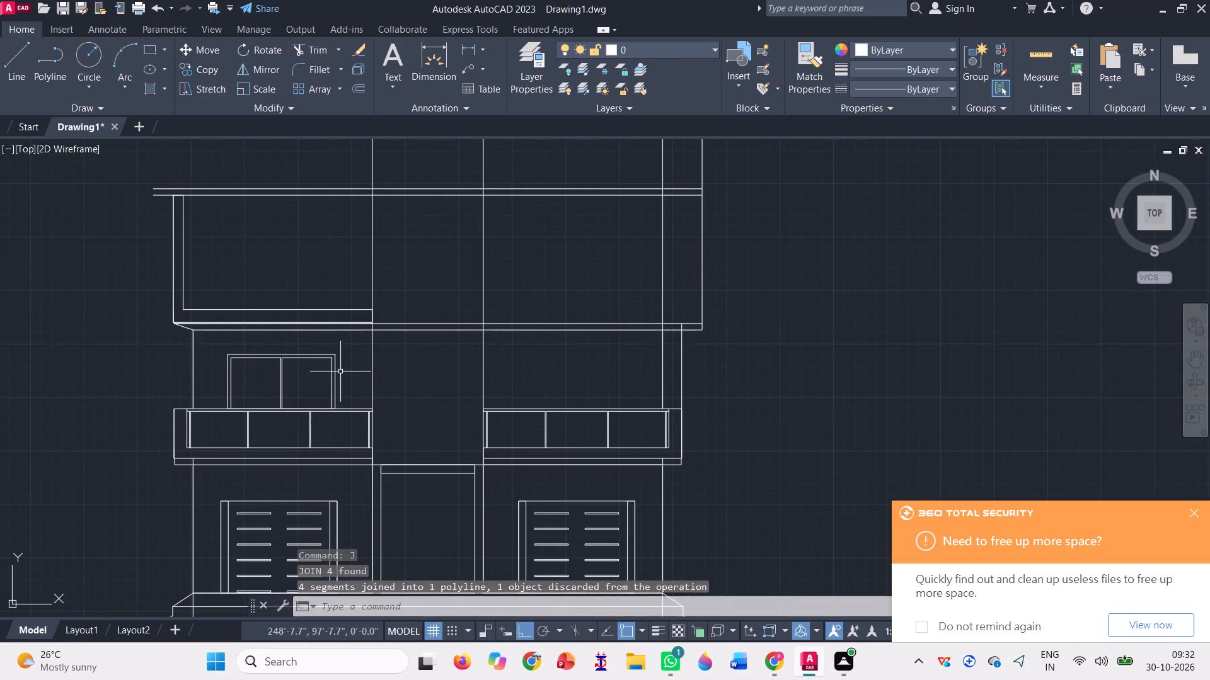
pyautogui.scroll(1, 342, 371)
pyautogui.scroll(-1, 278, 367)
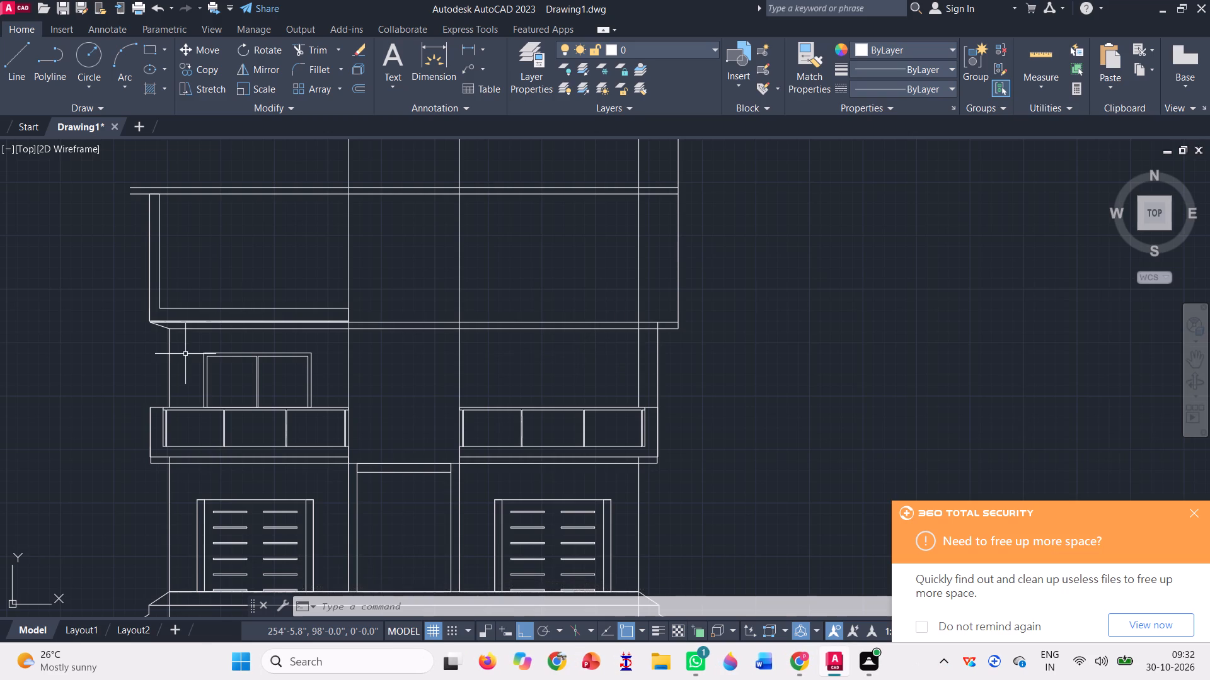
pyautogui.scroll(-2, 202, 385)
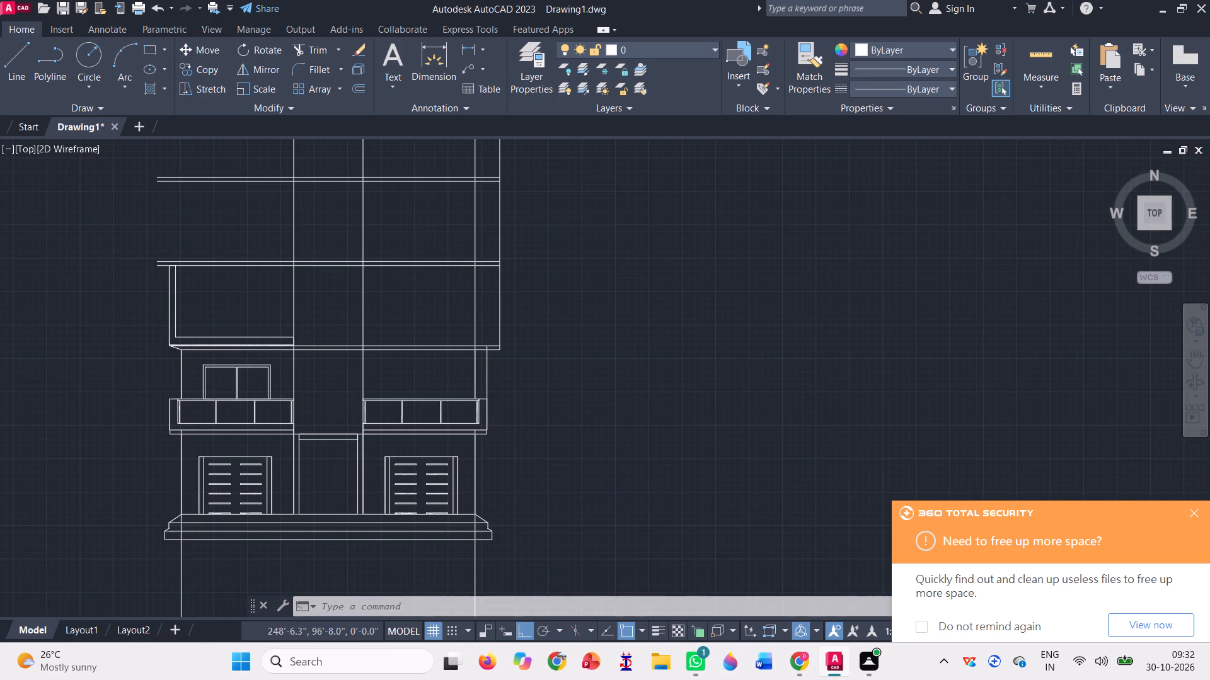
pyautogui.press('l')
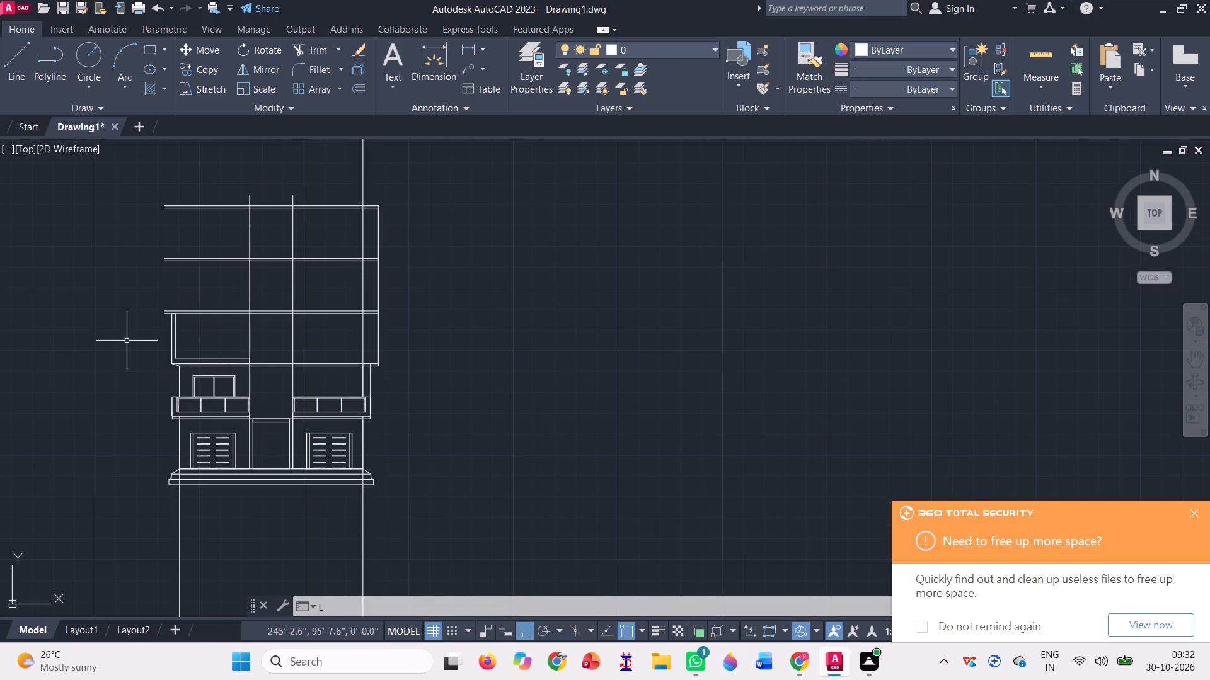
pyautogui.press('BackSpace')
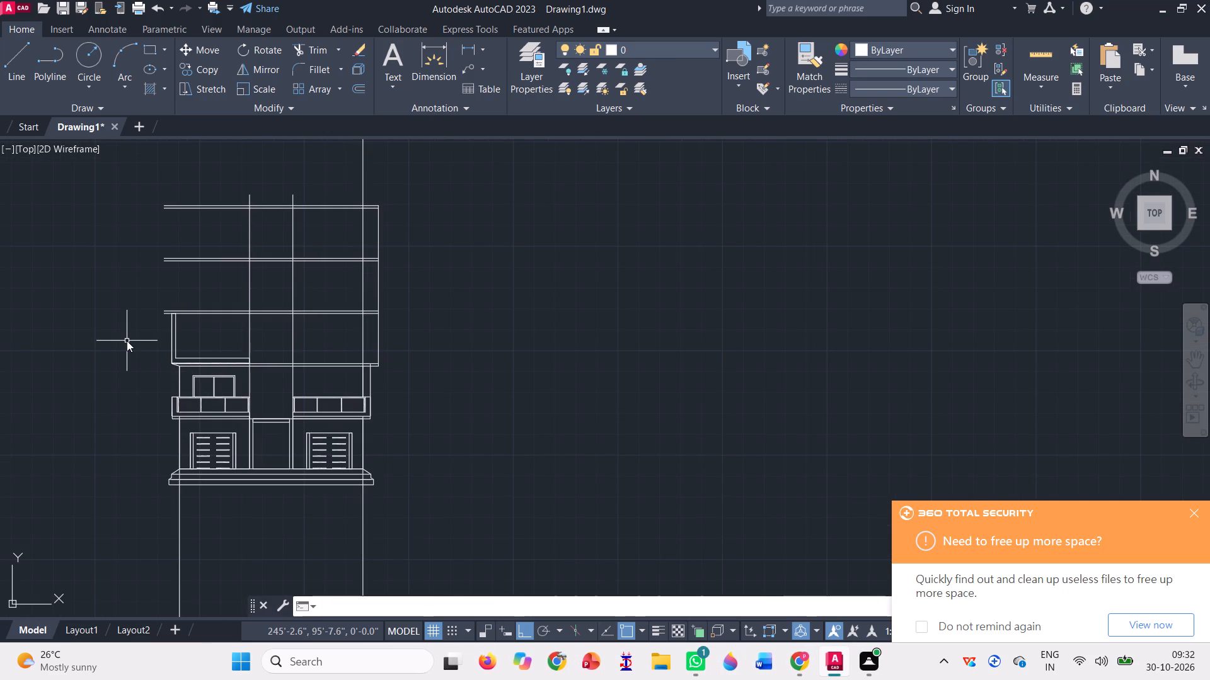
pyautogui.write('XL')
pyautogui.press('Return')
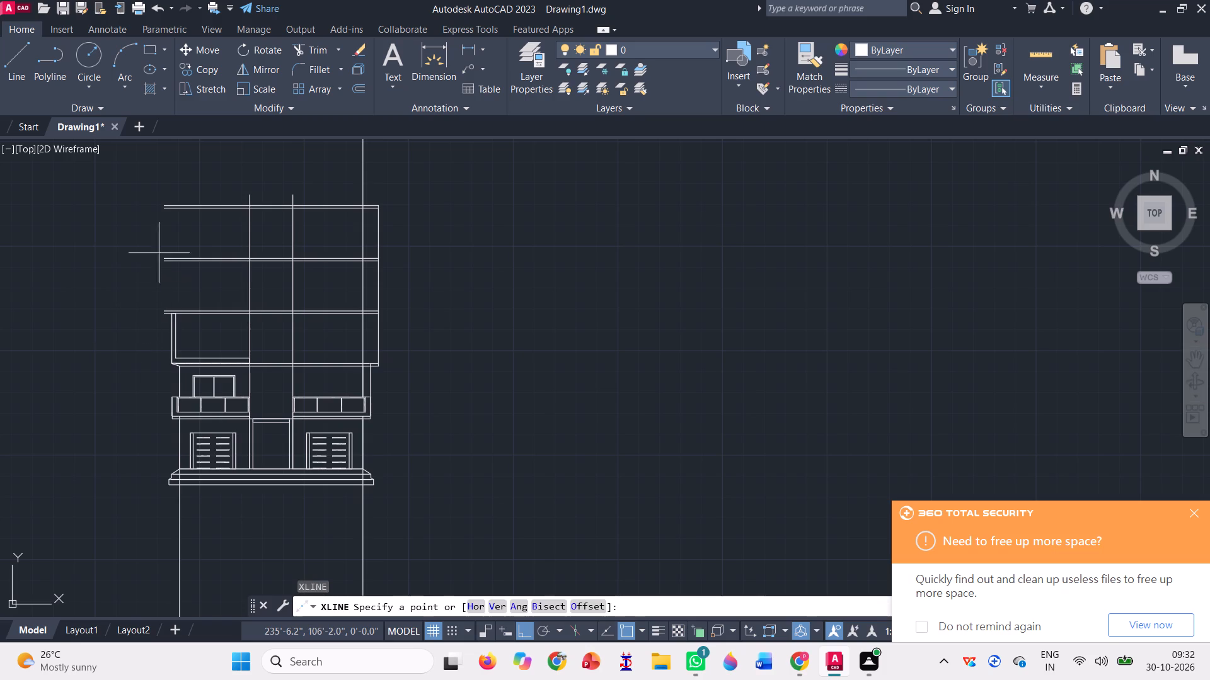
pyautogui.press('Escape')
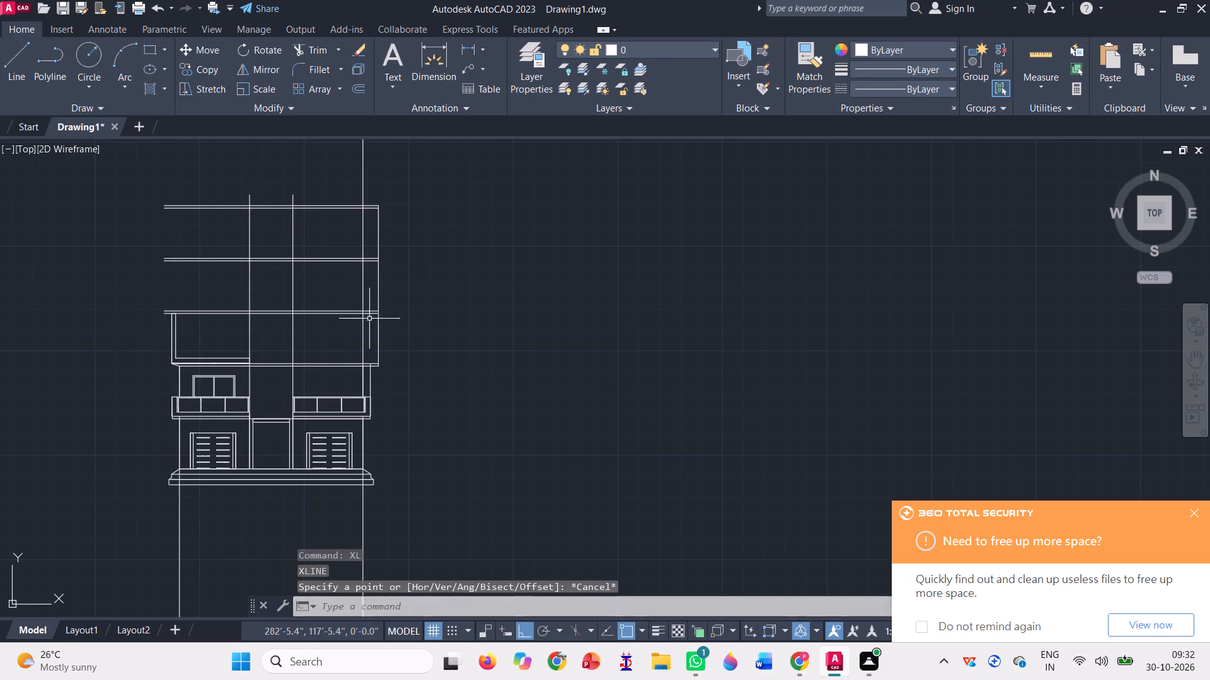
# Mirror the upper floors' right outer vertical line about the building's centre to the left side, keeping the original.
pyautogui.click(374, 331)
pyautogui.click(390, 338)
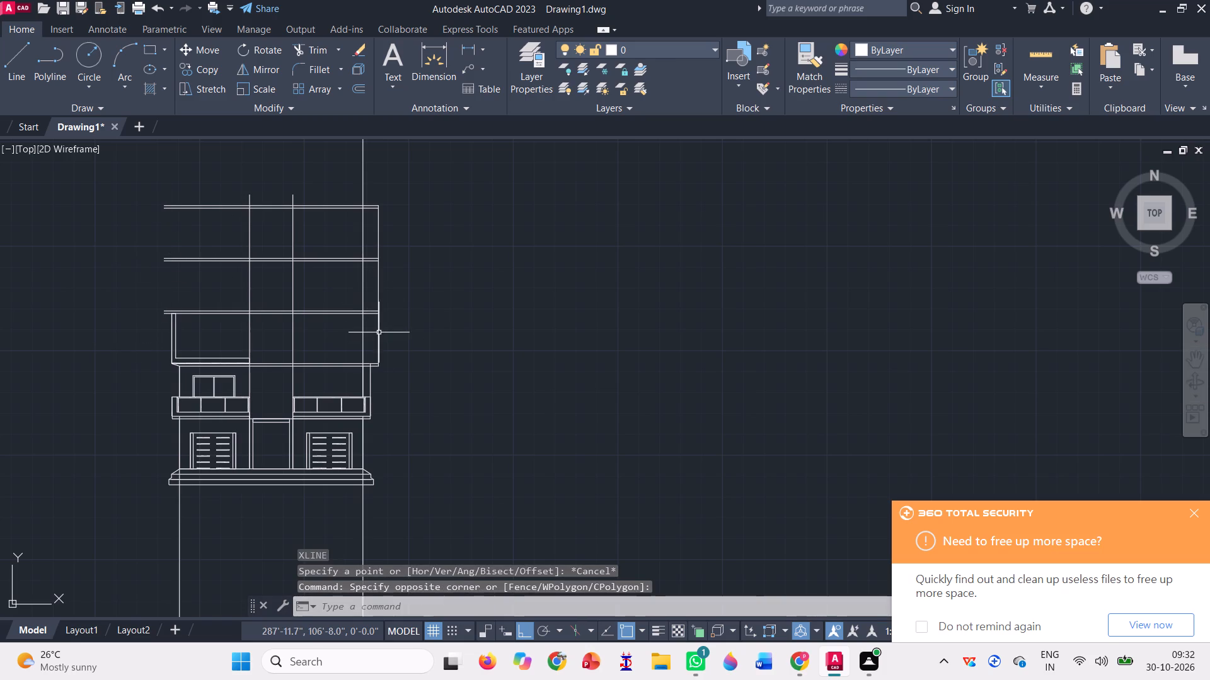
pyautogui.click(379, 332)
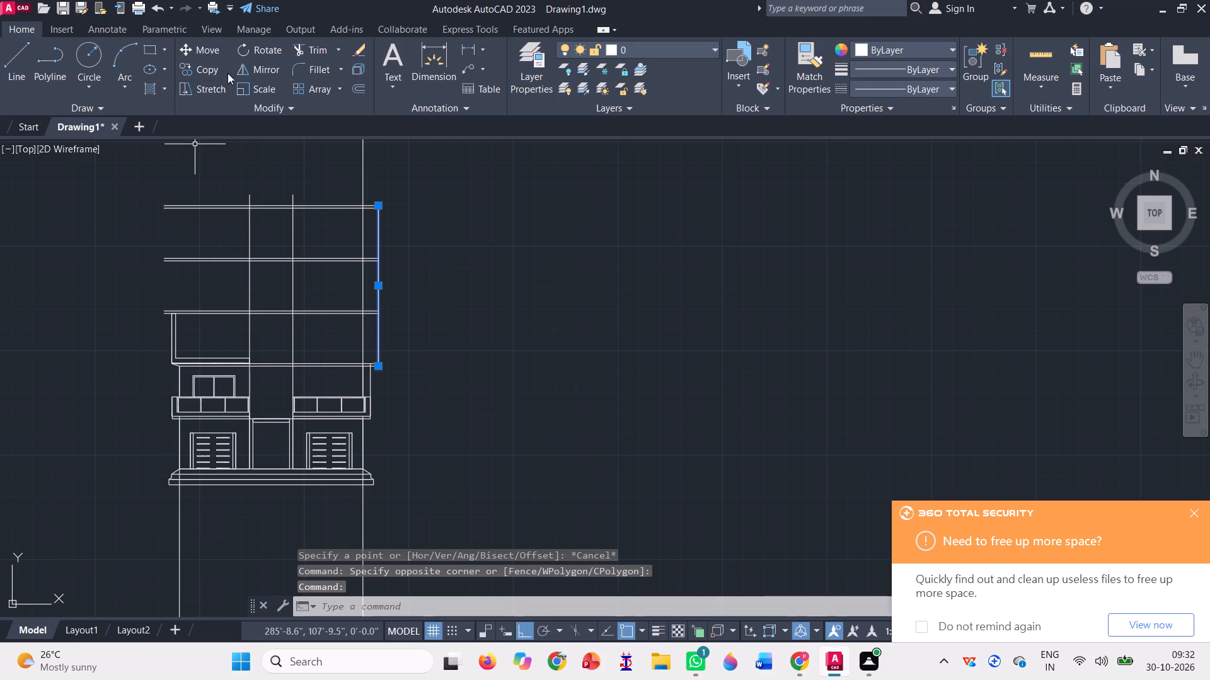
pyautogui.click(253, 74)
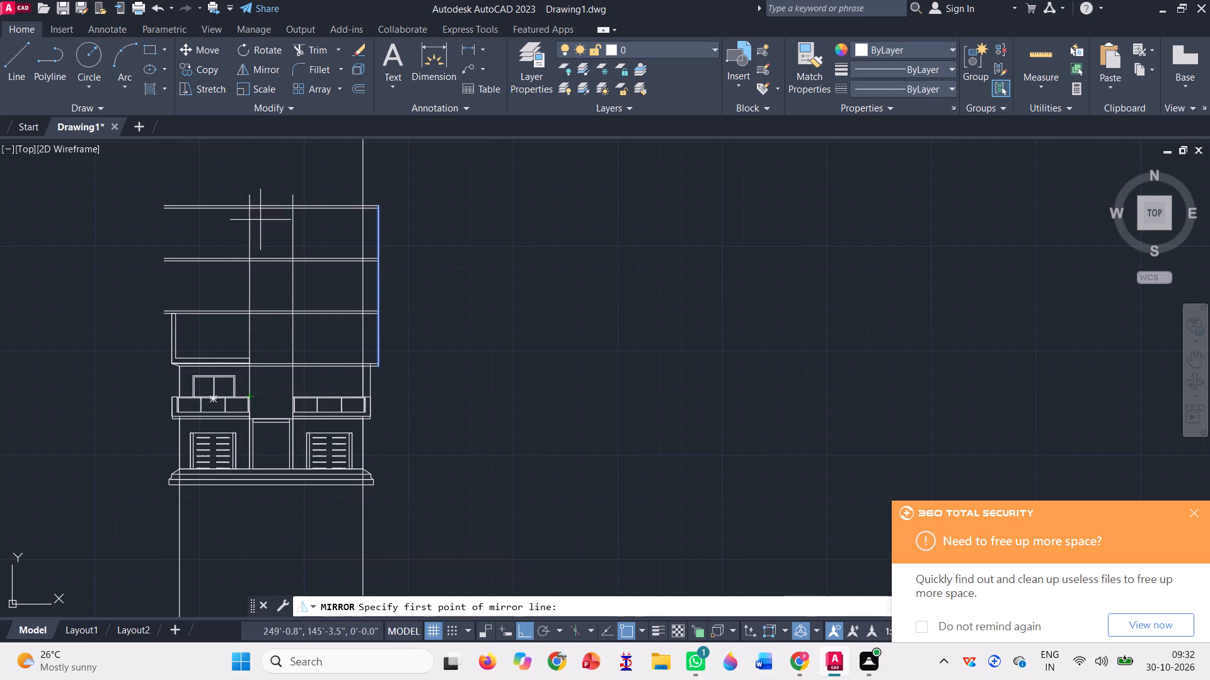
pyautogui.click(273, 205)
pyautogui.click(274, 174)
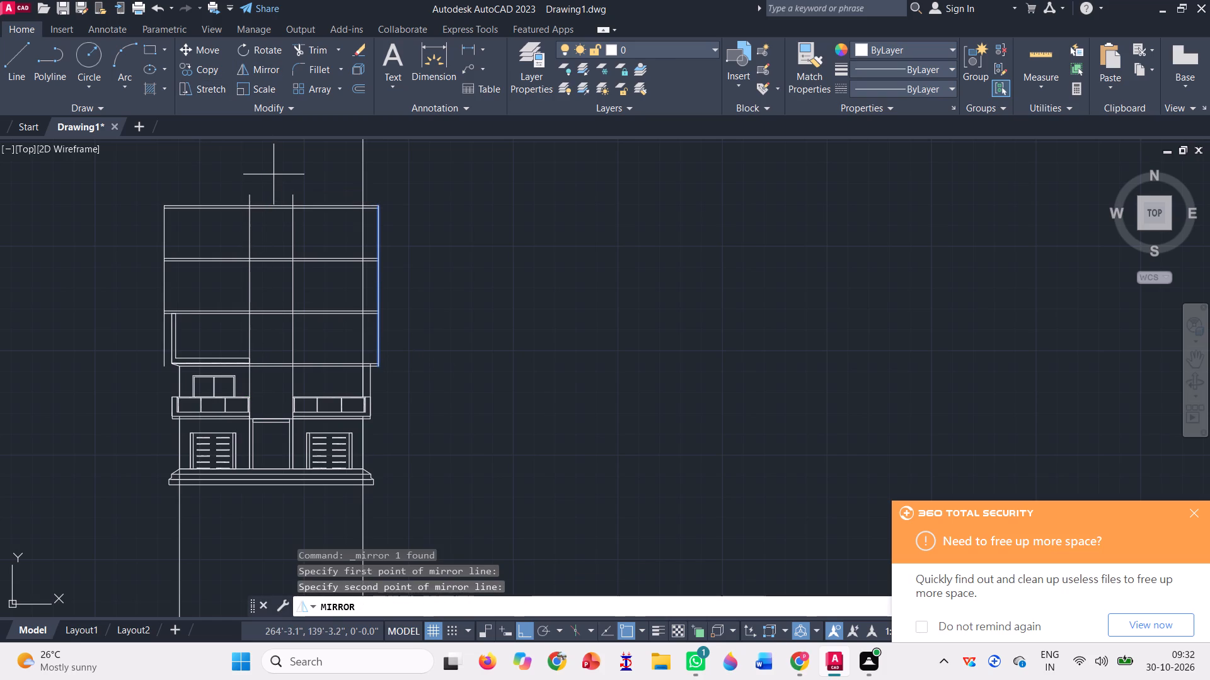
pyautogui.press('space')
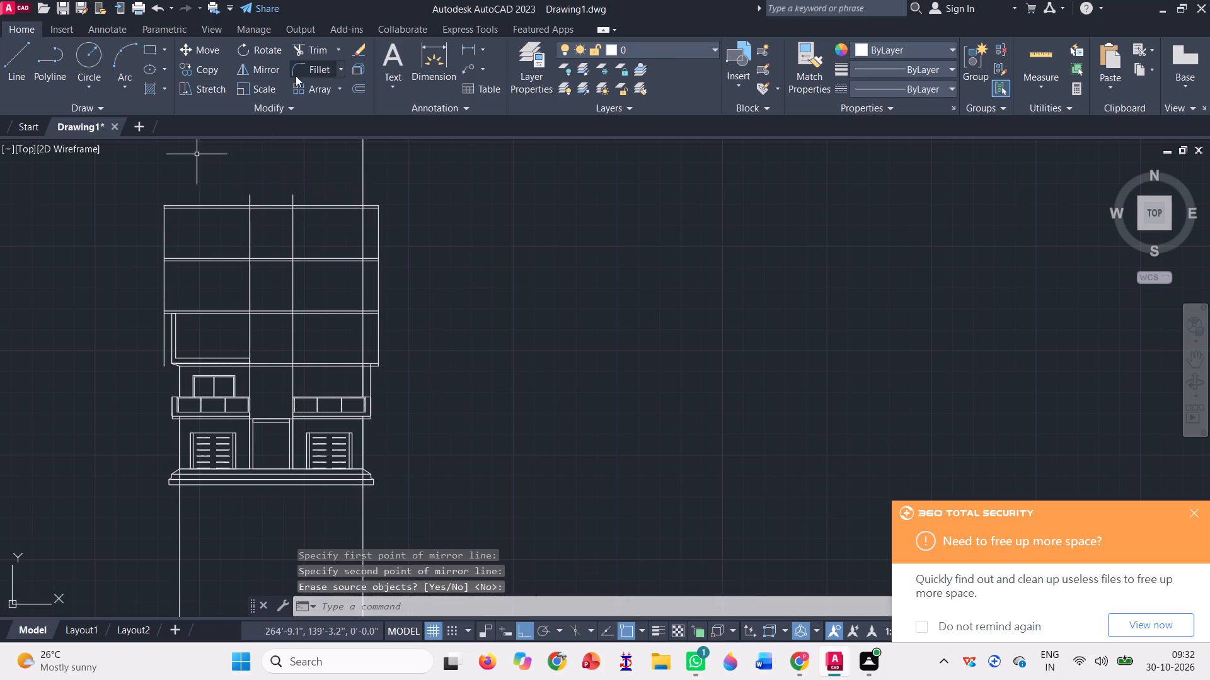
# Trim the mirrored left outer line where it runs beside the second-floor projection, below the slab above it.
pyautogui.click(302, 54)
pyautogui.scroll(2, 155, 337)
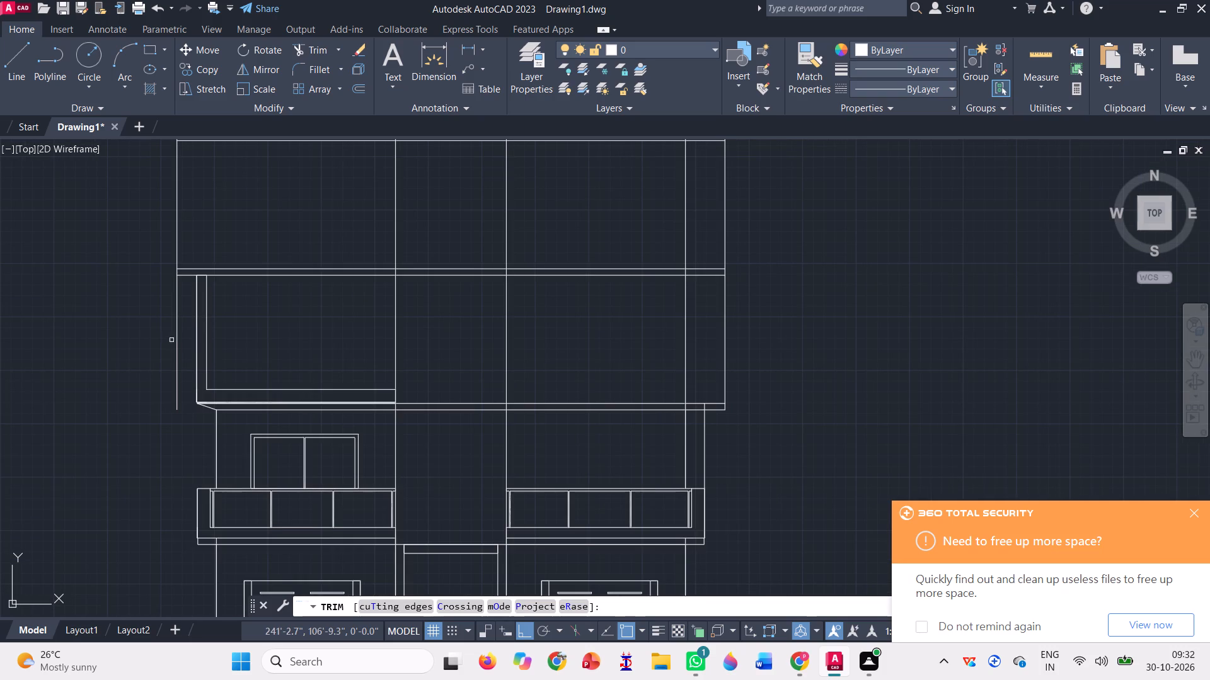
pyautogui.click(176, 343)
pyautogui.scroll(-2, 170, 310)
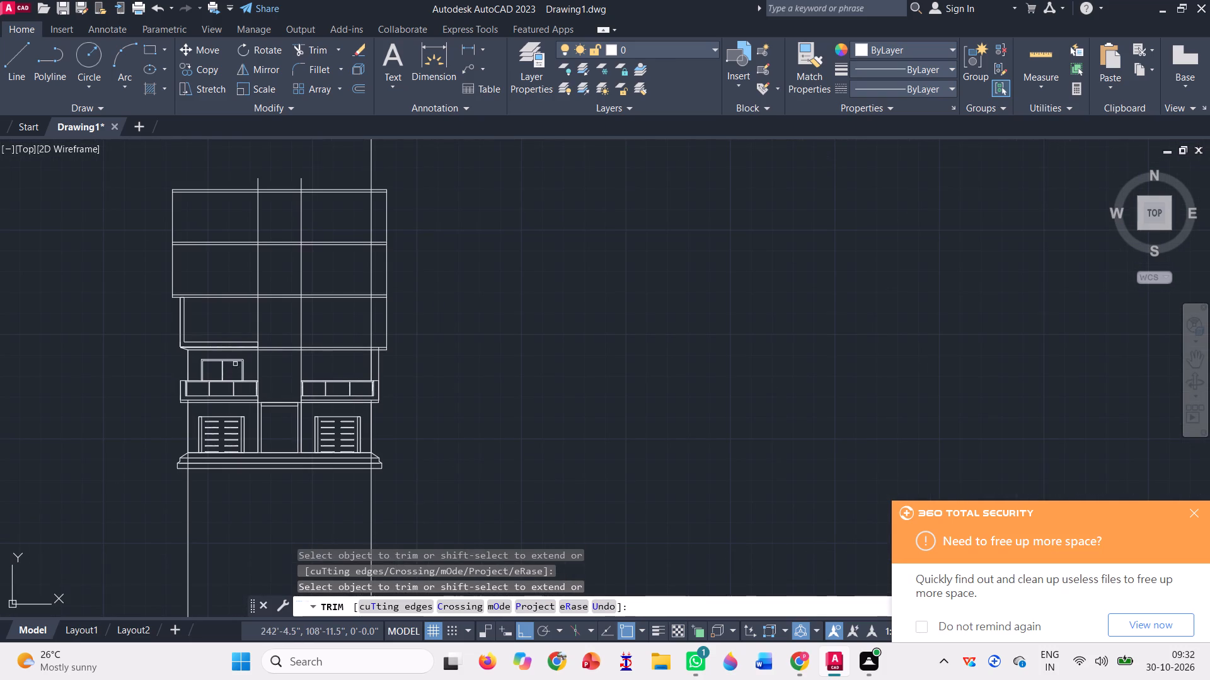
pyautogui.press('Escape')
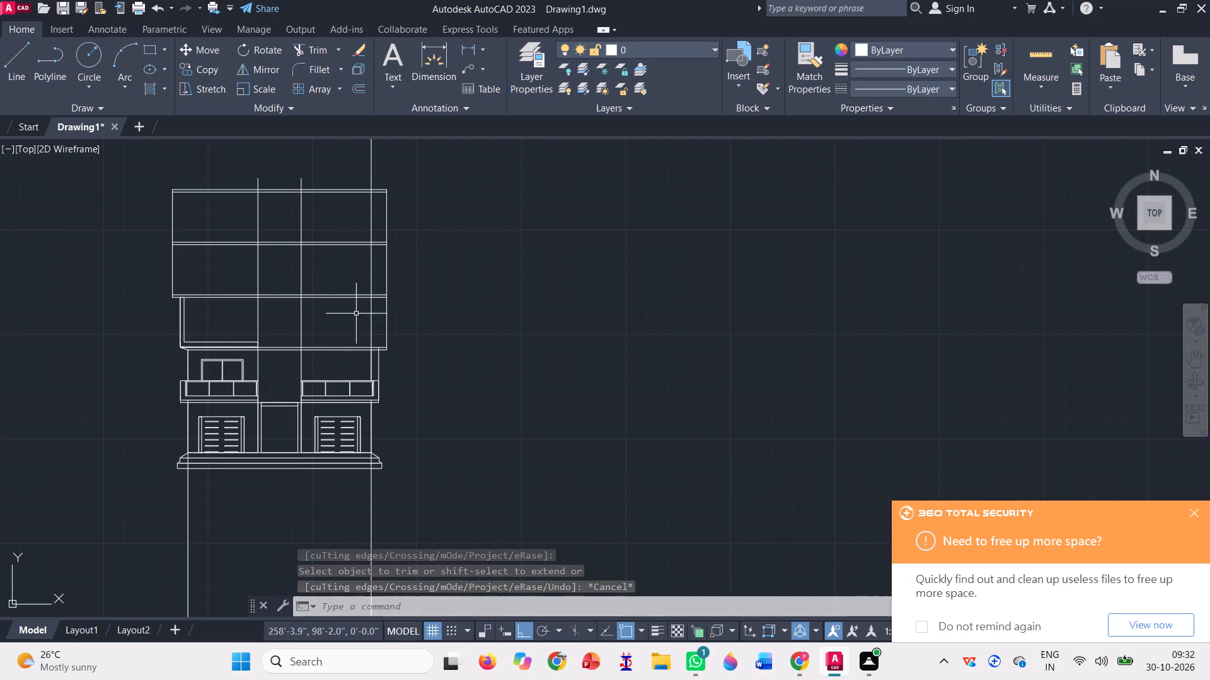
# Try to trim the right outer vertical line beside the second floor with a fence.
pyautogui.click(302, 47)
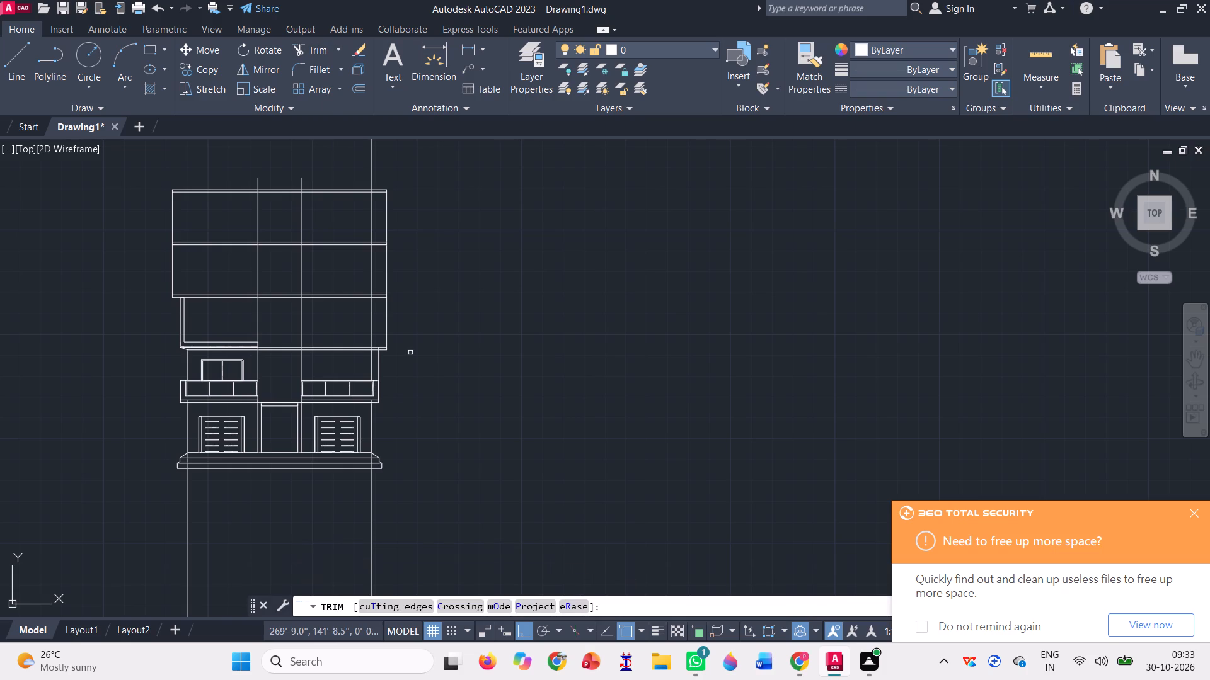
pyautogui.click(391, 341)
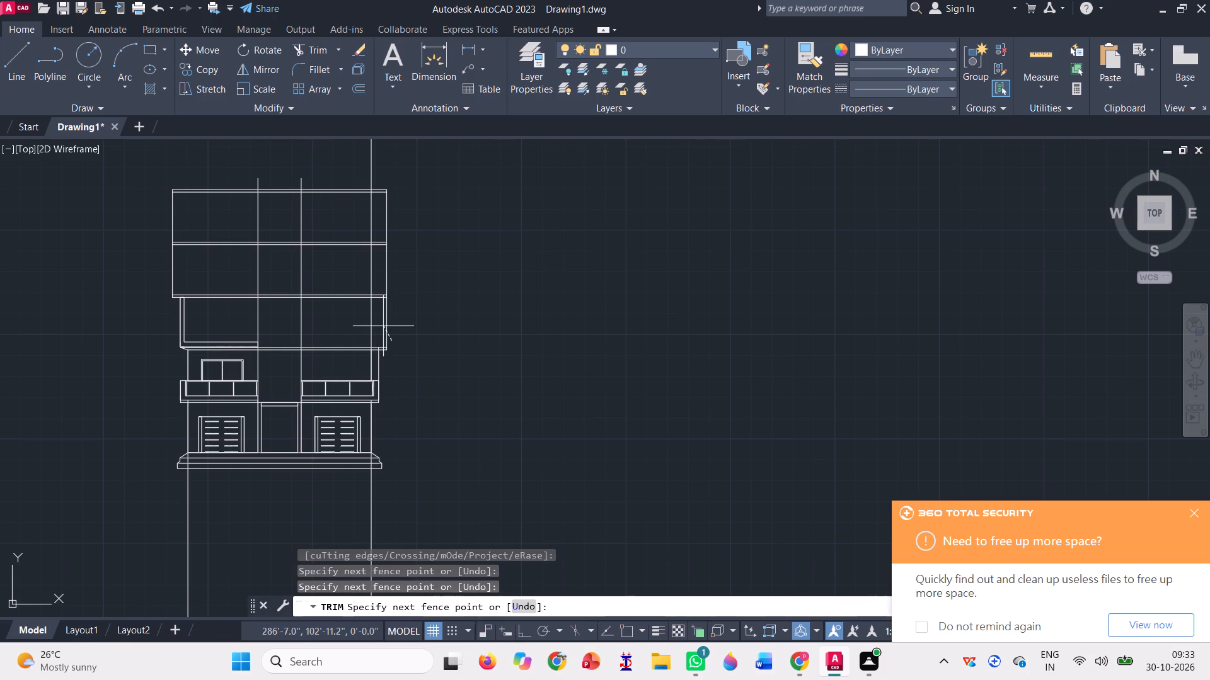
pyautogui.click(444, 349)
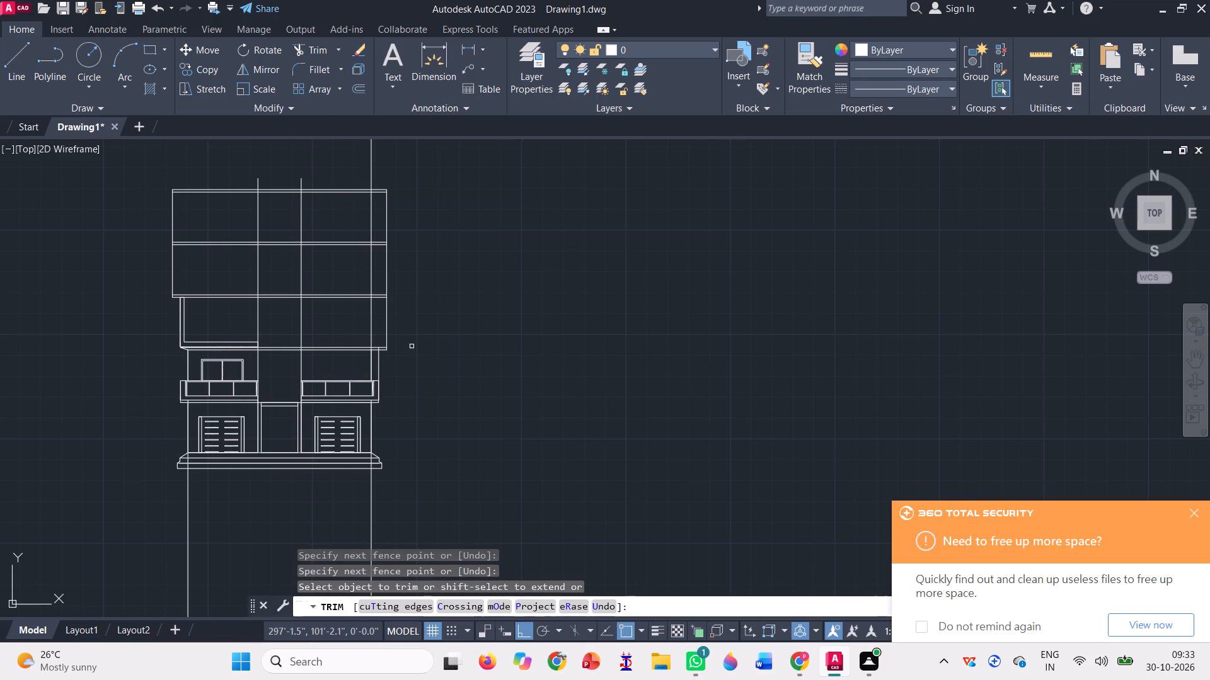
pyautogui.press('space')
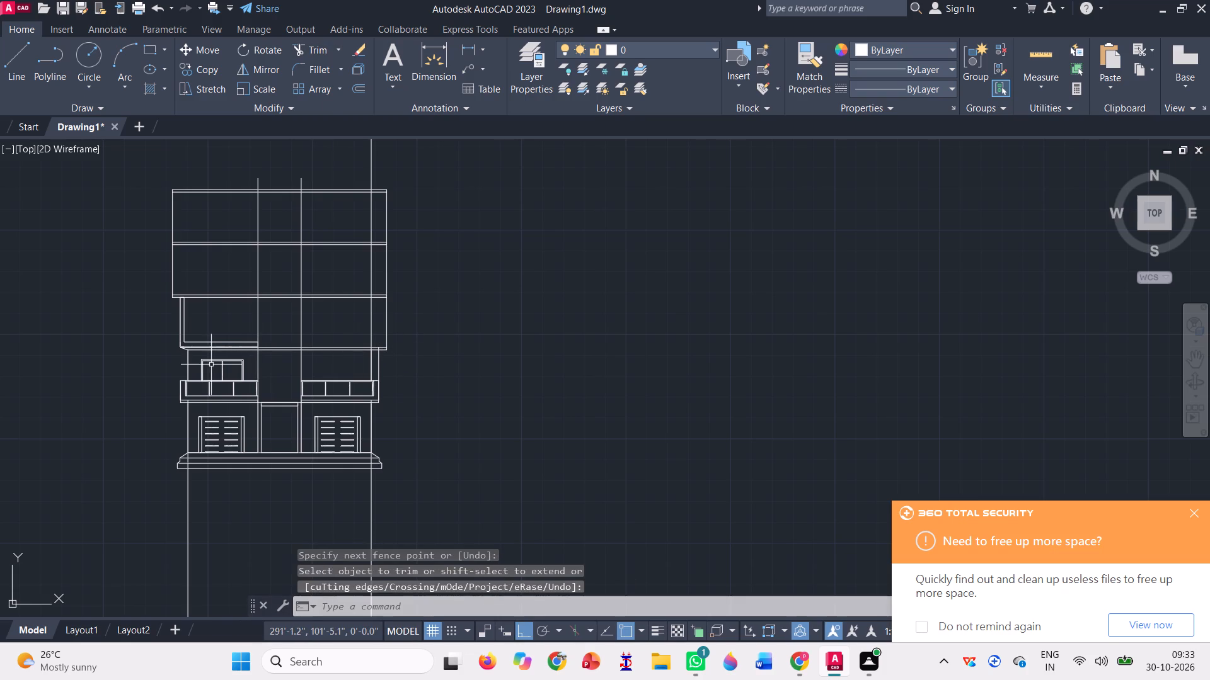
# Mirror the left first-floor window and the second-floor projection's frame lines about the building's centre to the right side, keeping the originals.
pyautogui.scroll(2, 232, 371)
pyautogui.click(236, 373)
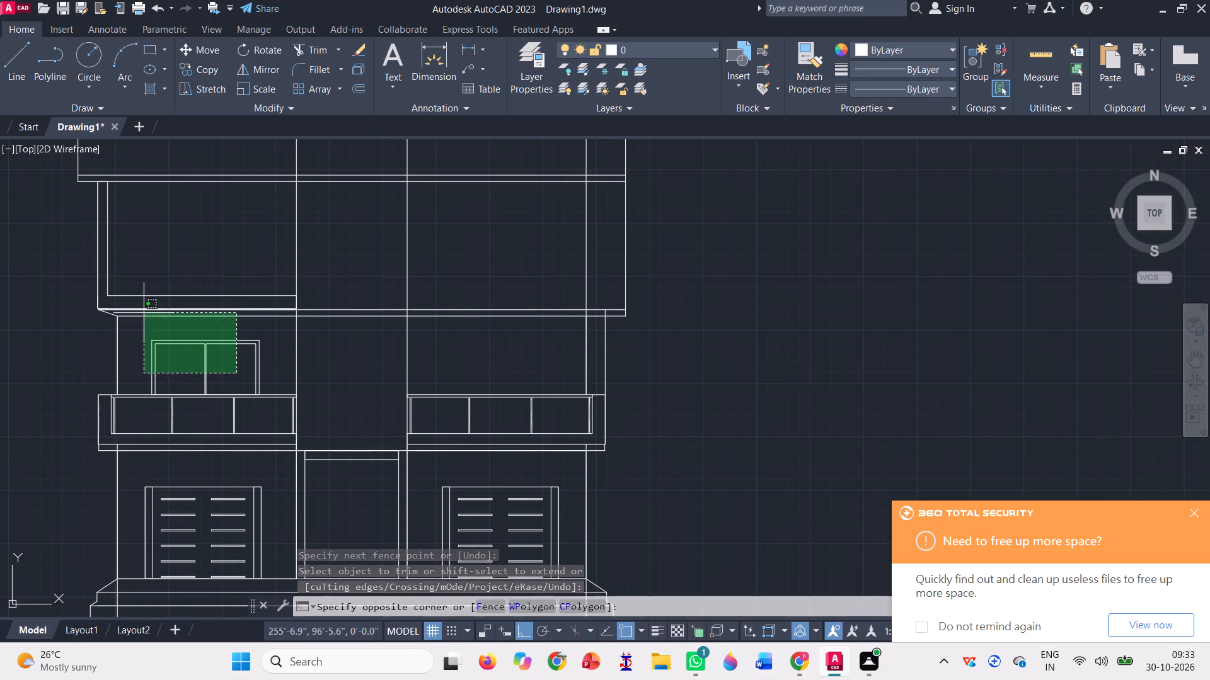
pyautogui.click(141, 341)
pyautogui.scroll(-1, 176, 352)
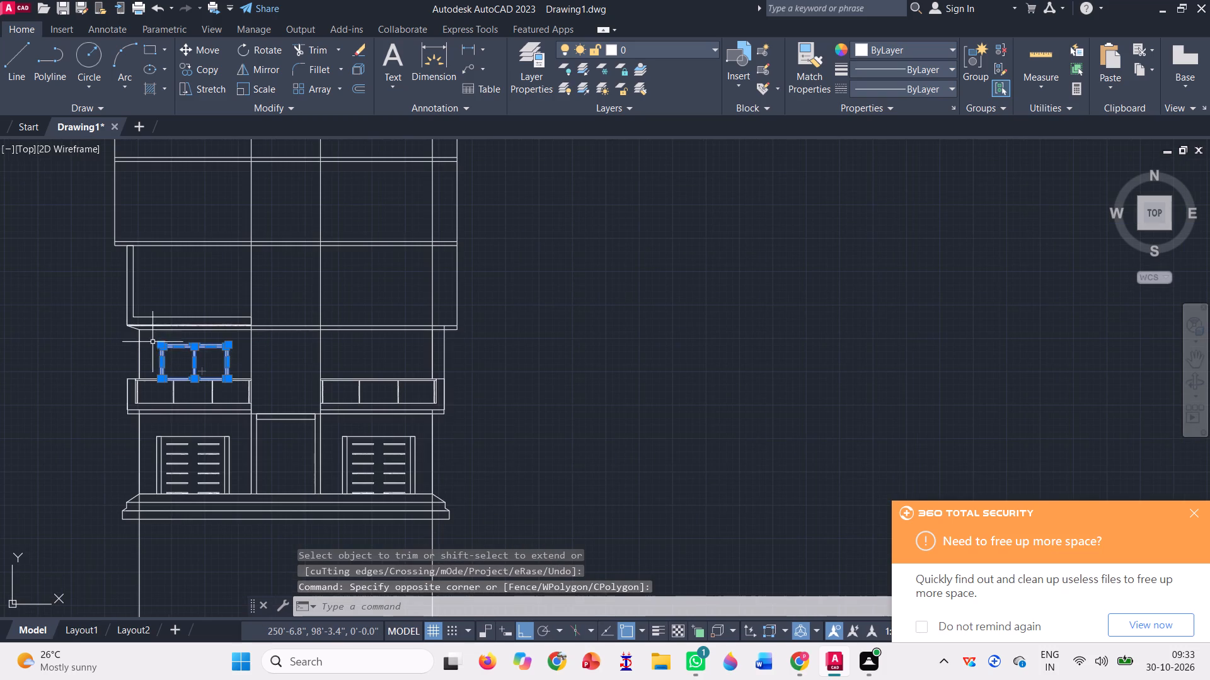
pyautogui.scroll(6, 148, 326)
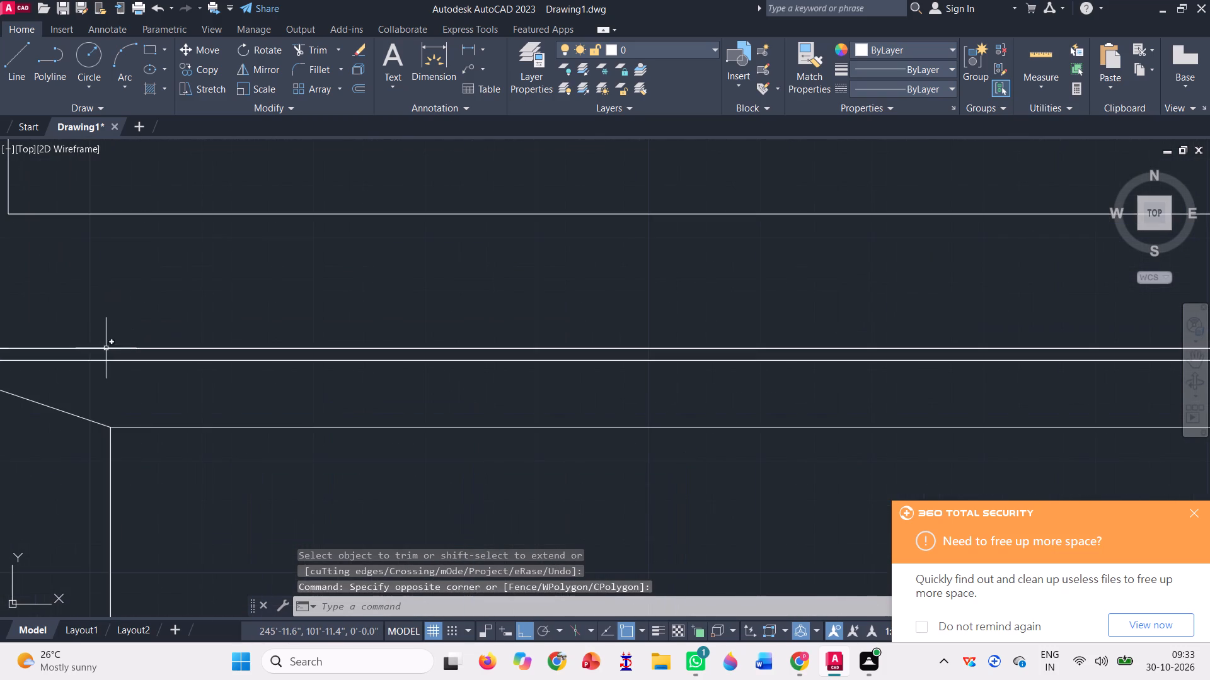
pyautogui.click(108, 351)
pyautogui.click(92, 322)
pyautogui.scroll(-3, 338, 351)
pyautogui.click(315, 276)
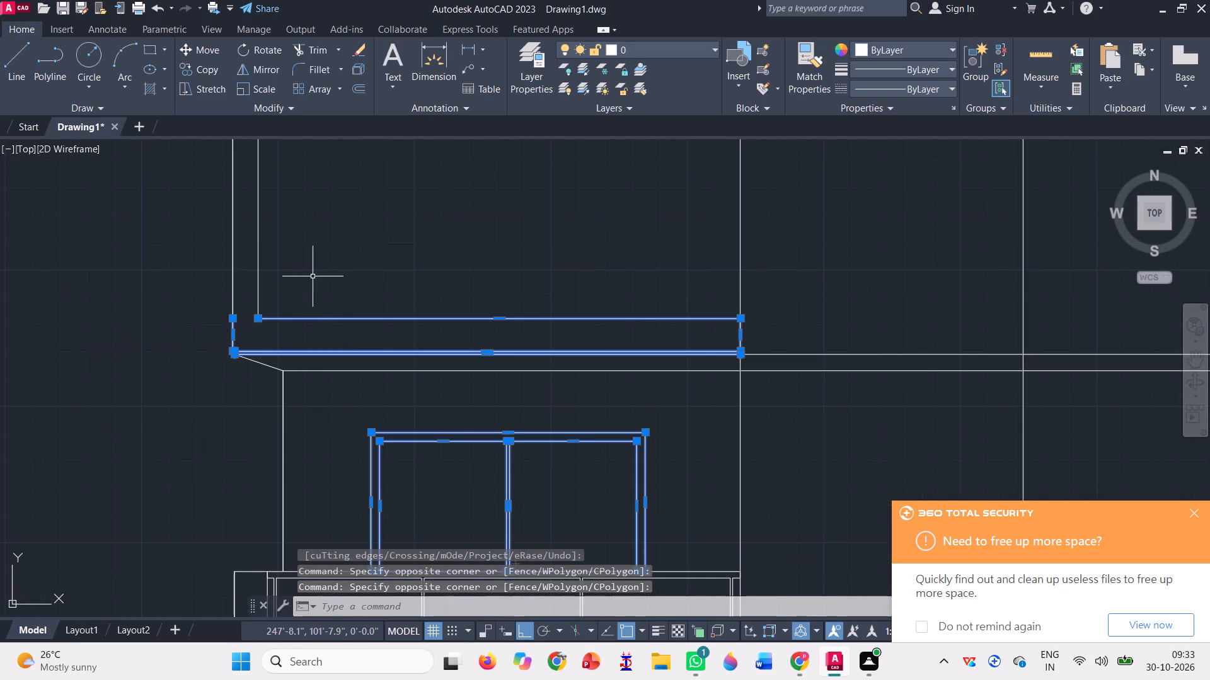
pyautogui.click(180, 237)
pyautogui.scroll(-3, 241, 292)
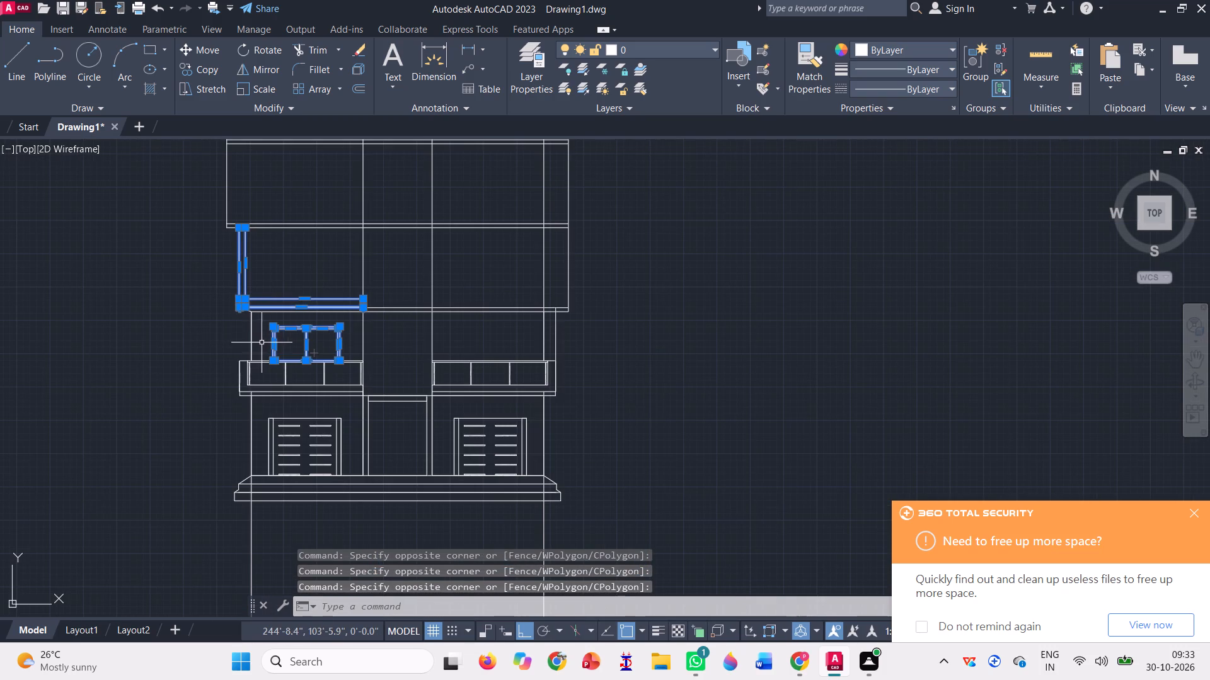
pyautogui.scroll(1, 263, 337)
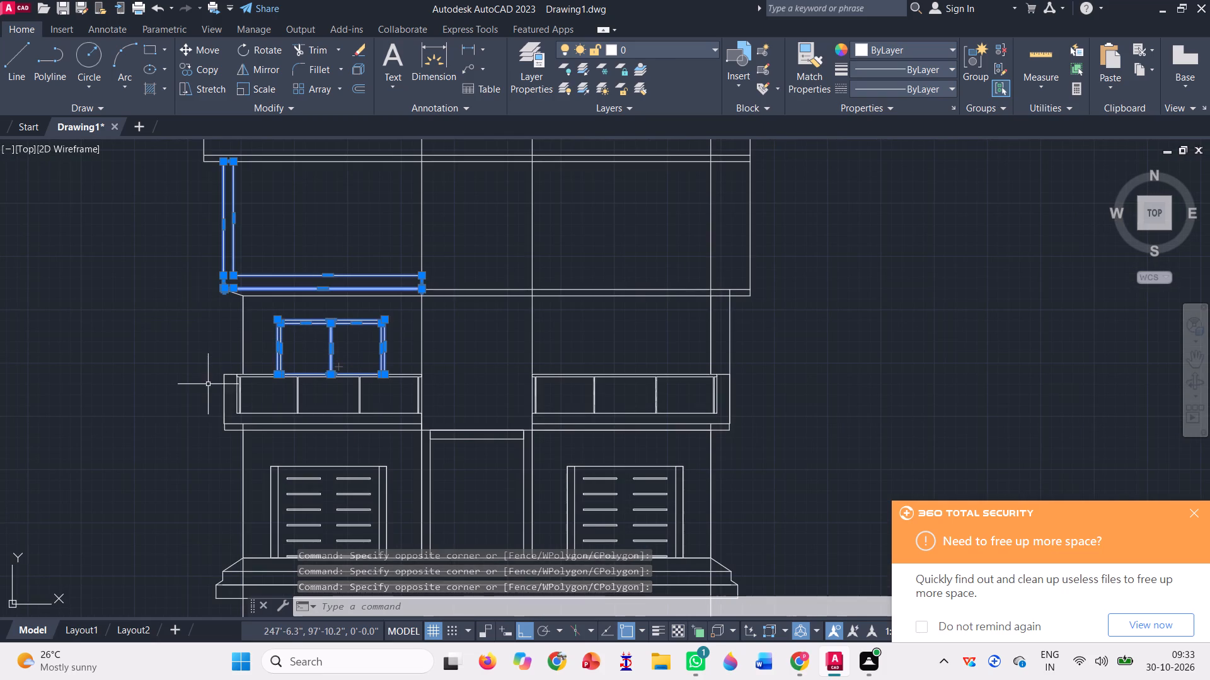
pyautogui.scroll(-1, 207, 380)
pyautogui.click(249, 71)
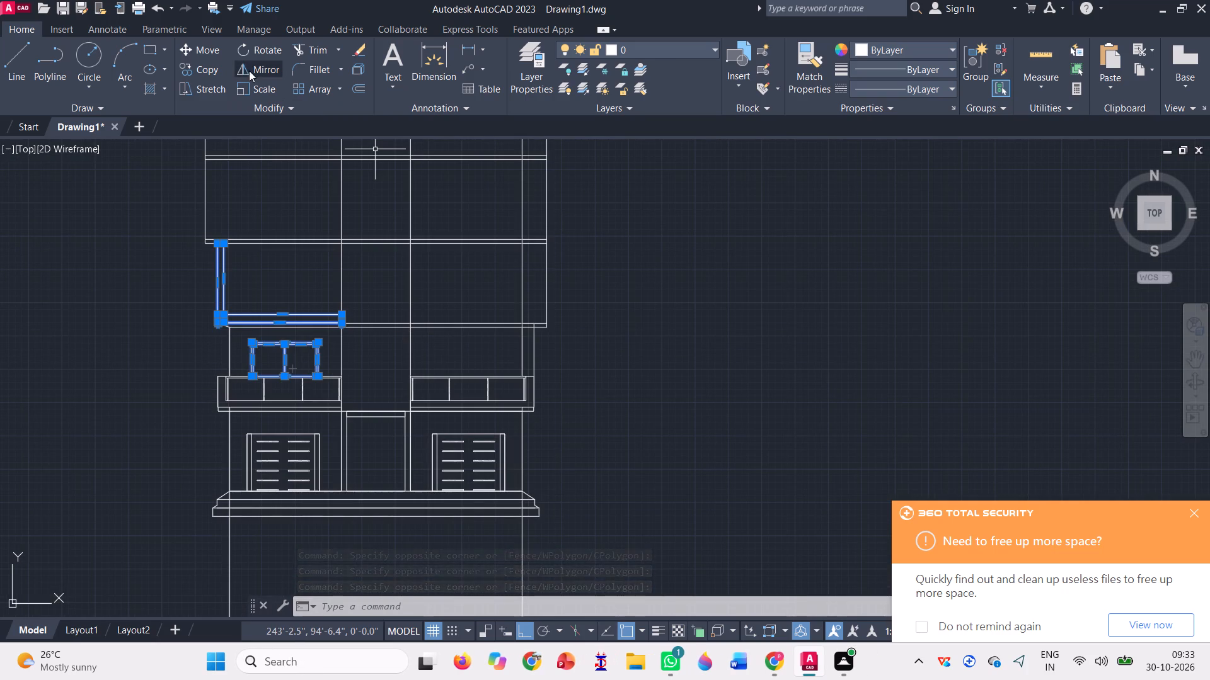
pyautogui.click(374, 242)
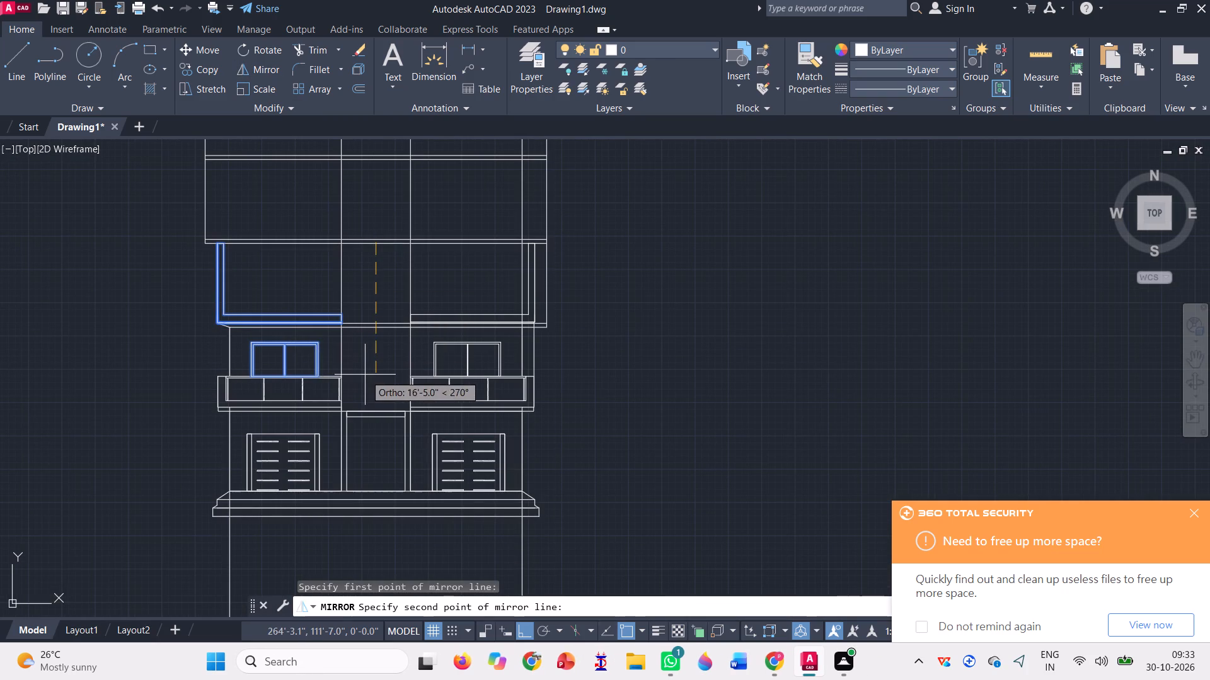
pyautogui.click(371, 379)
pyautogui.press('space')
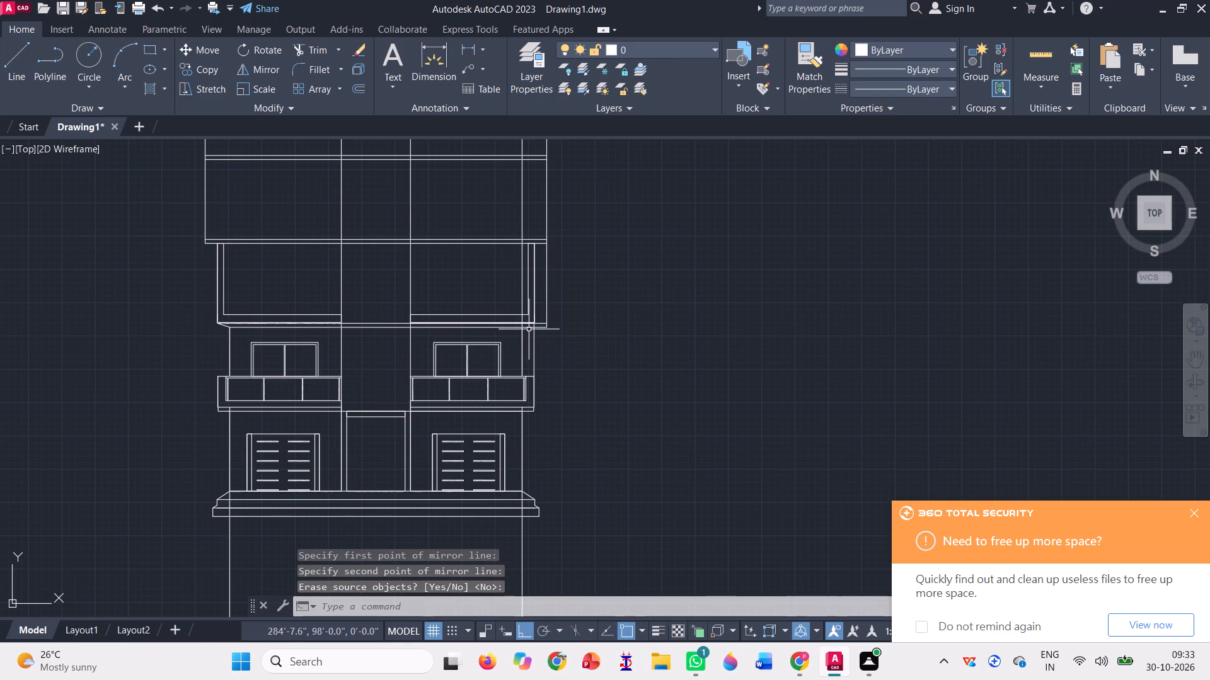
# Trim away the right outer vertical line and the slab overhang beyond the second-floor projection with a fence.
pyautogui.scroll(1, 564, 277)
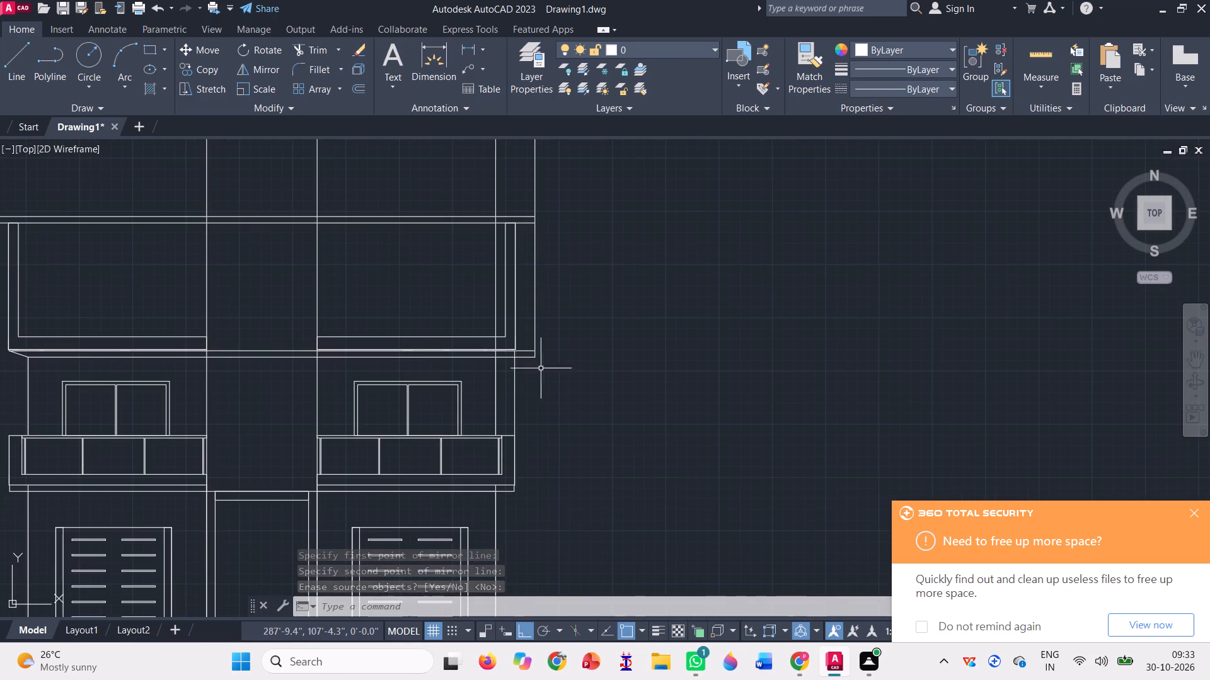
pyautogui.scroll(-1, 544, 355)
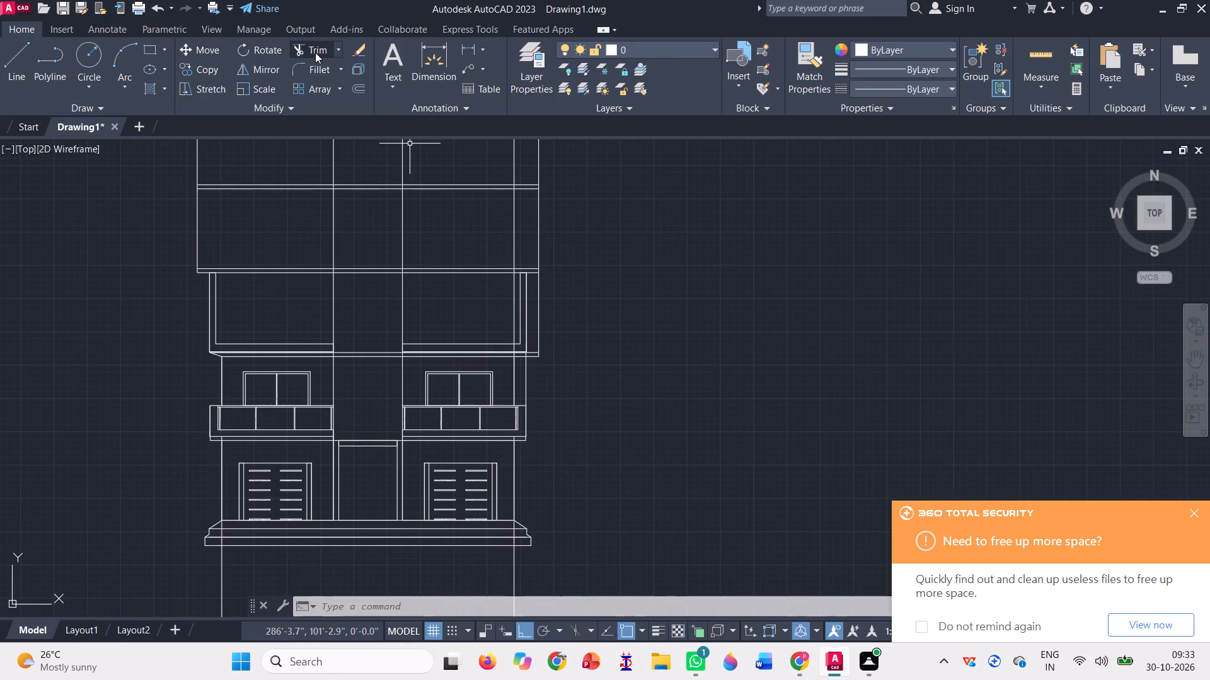
pyautogui.click(315, 52)
pyautogui.scroll(3, 572, 351)
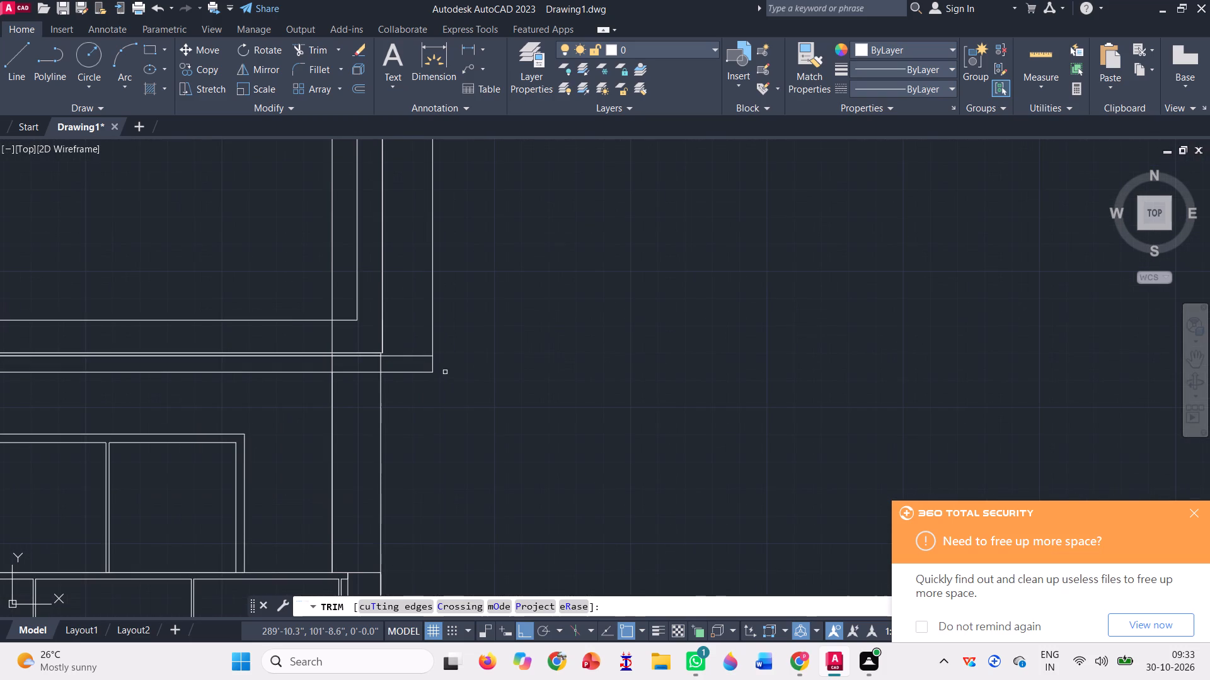
pyautogui.click(413, 390)
pyautogui.click(458, 258)
pyautogui.scroll(-3, 470, 331)
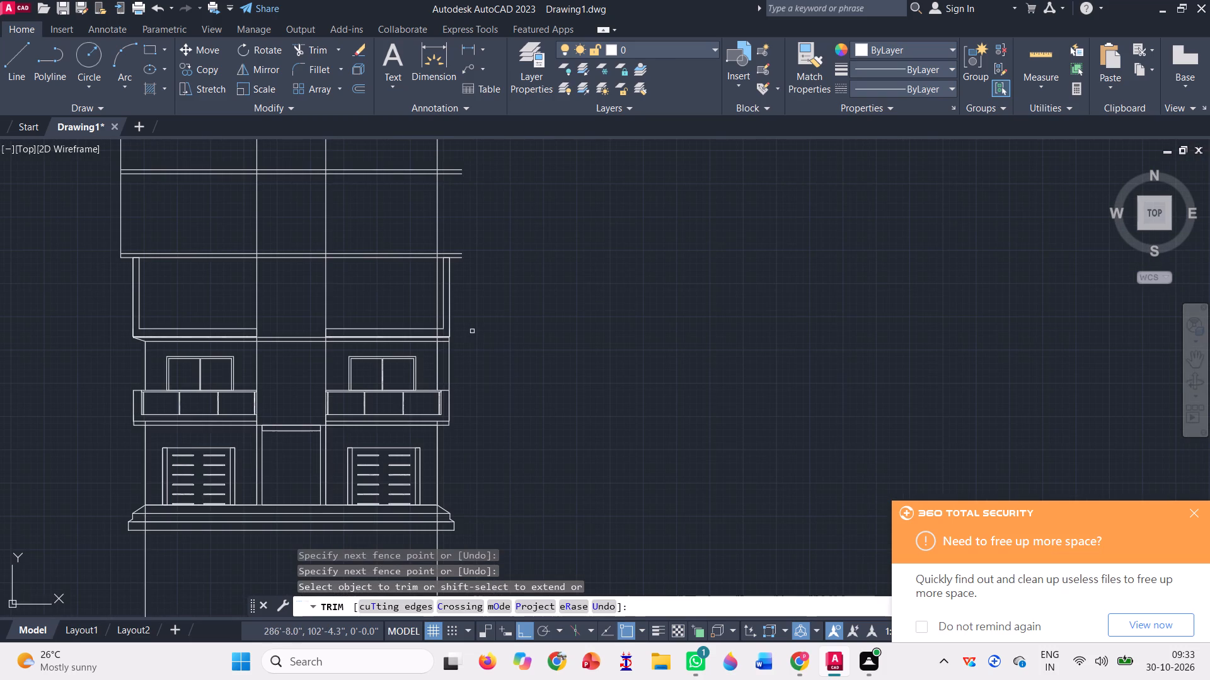
pyautogui.press('Escape')
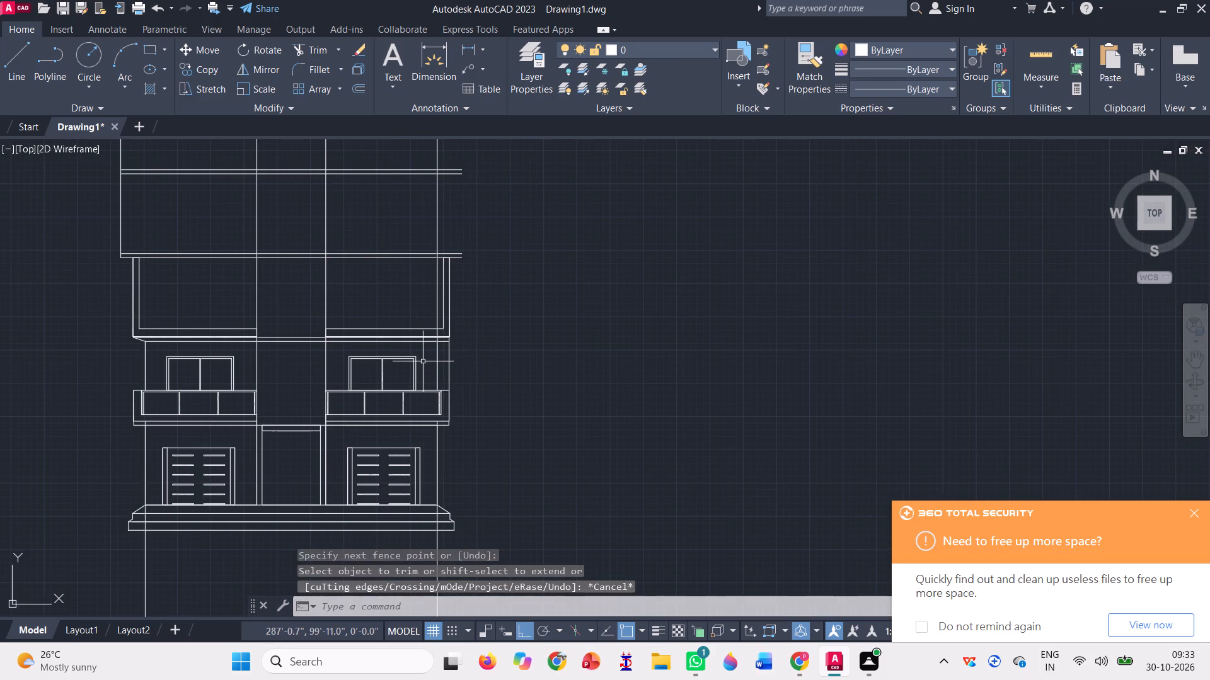
# Erase the right vertical construction line running through the upper floors and the two extending below the plinth.
pyautogui.click(441, 192)
pyautogui.click(413, 210)
pyautogui.scroll(-2, 463, 263)
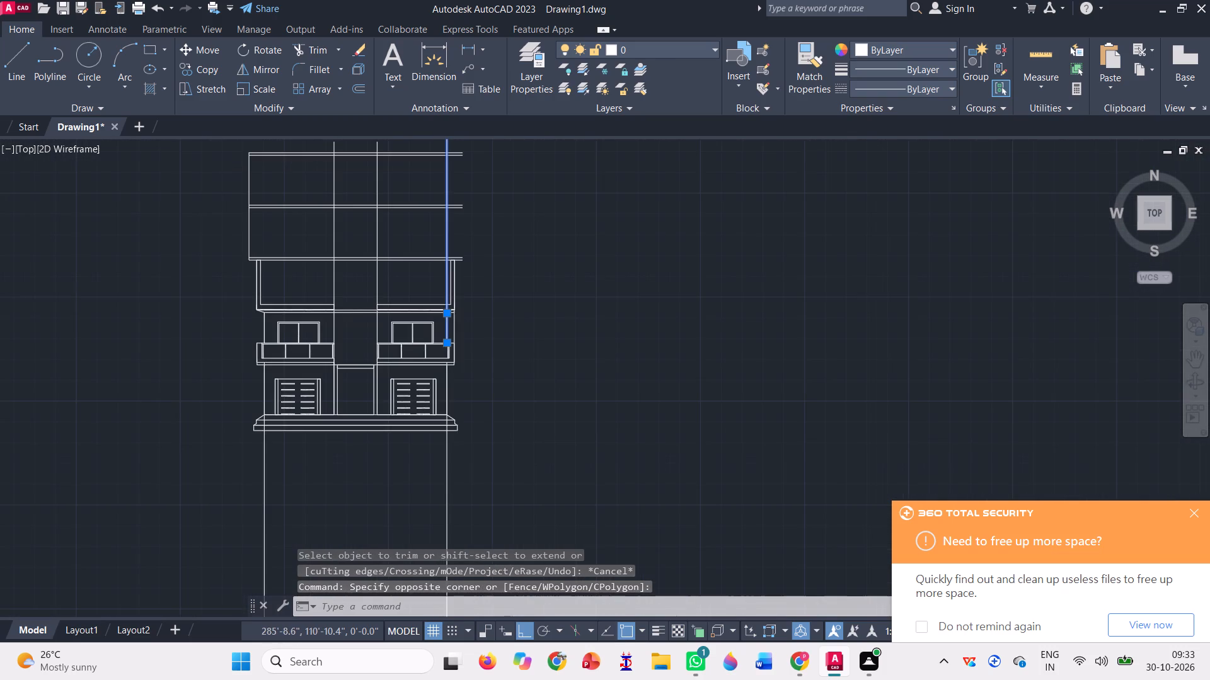
pyautogui.press('Delete')
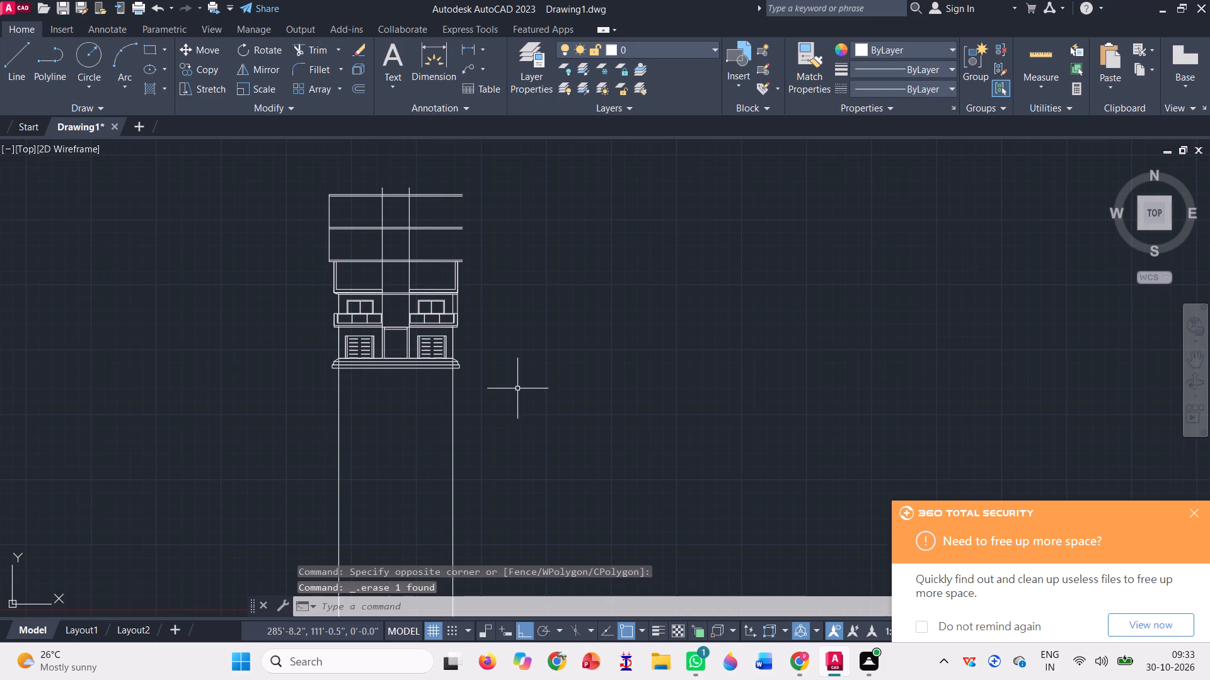
pyautogui.click(489, 436)
pyautogui.click(306, 417)
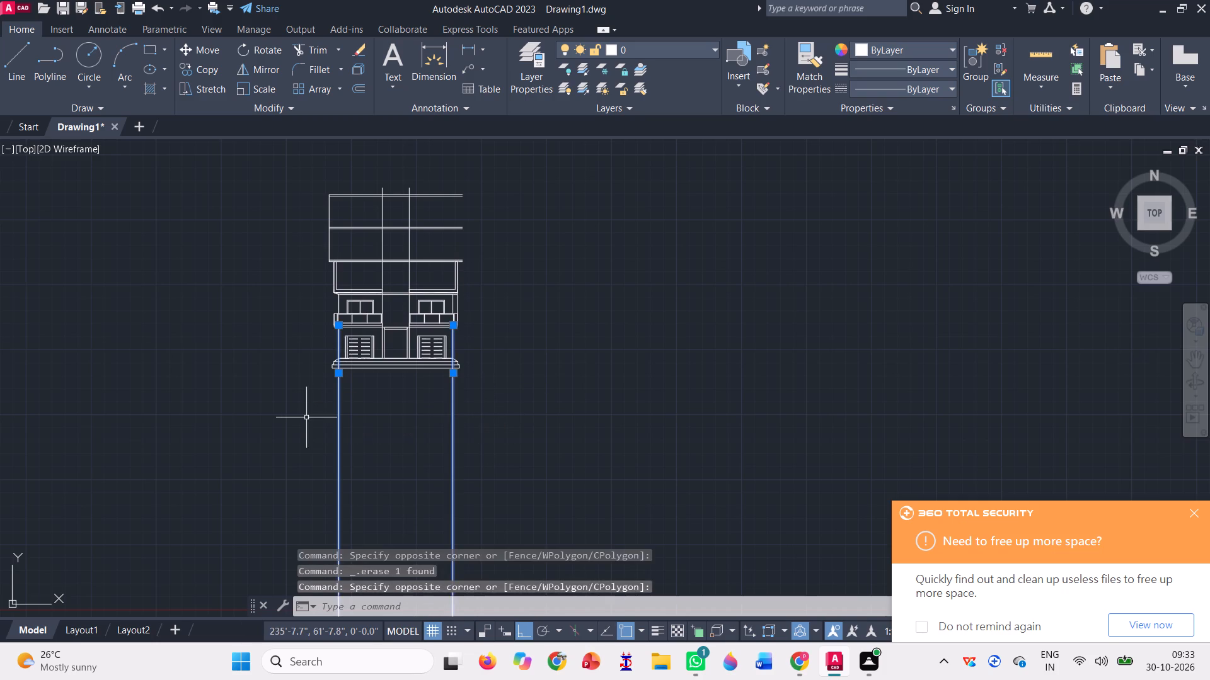
pyautogui.press('Delete')
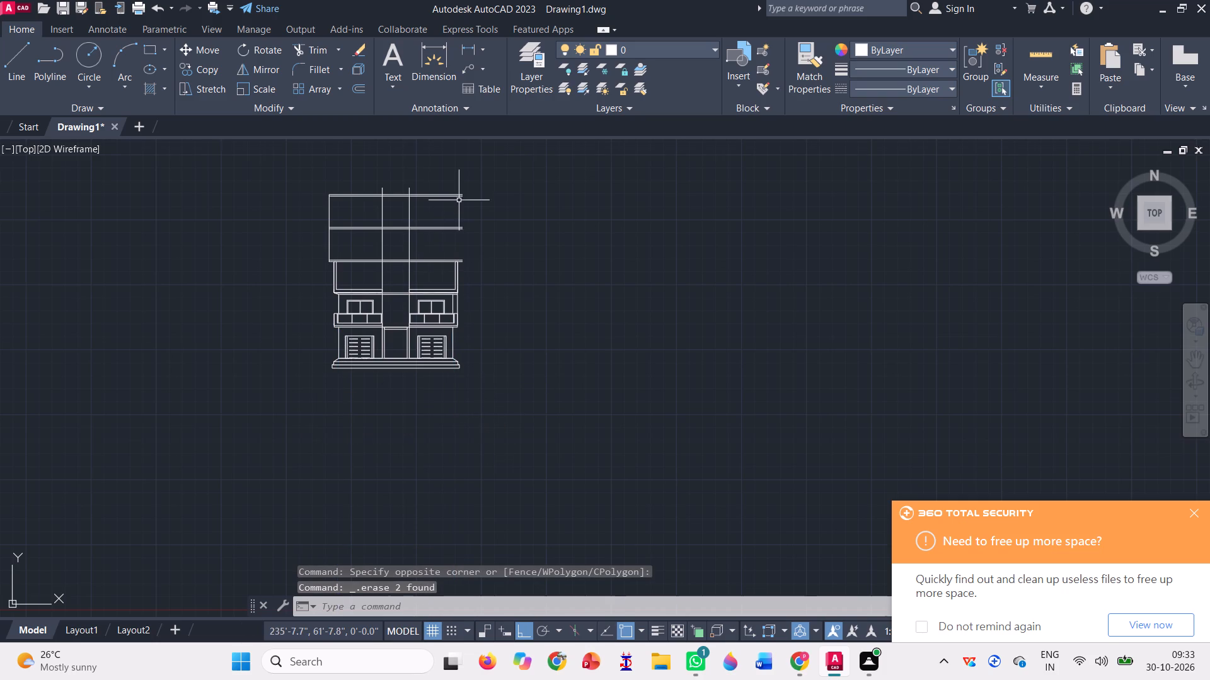
# Mirror the left outer vertical line of the top two floors about the building's centre to the right side, keeping the original.
pyautogui.scroll(2, 459, 200)
pyautogui.scroll(-1, 274, 295)
pyautogui.click(175, 295)
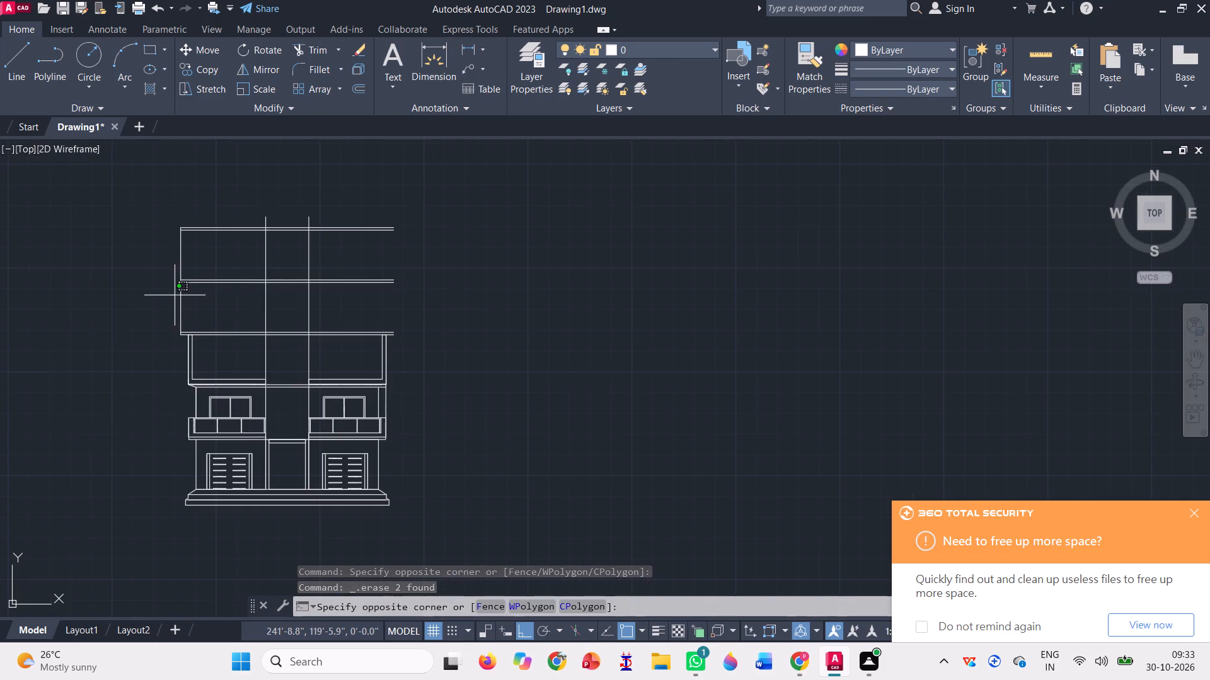
pyautogui.click(197, 303)
pyautogui.click(190, 303)
pyautogui.click(162, 303)
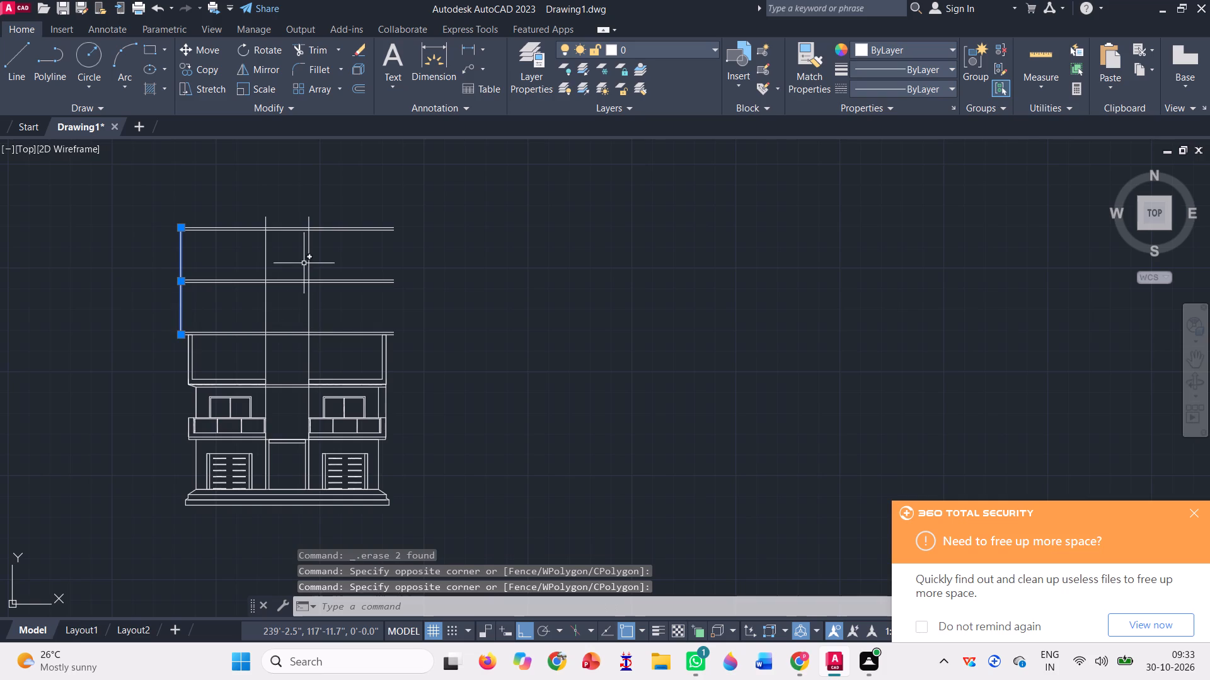
pyautogui.click(269, 69)
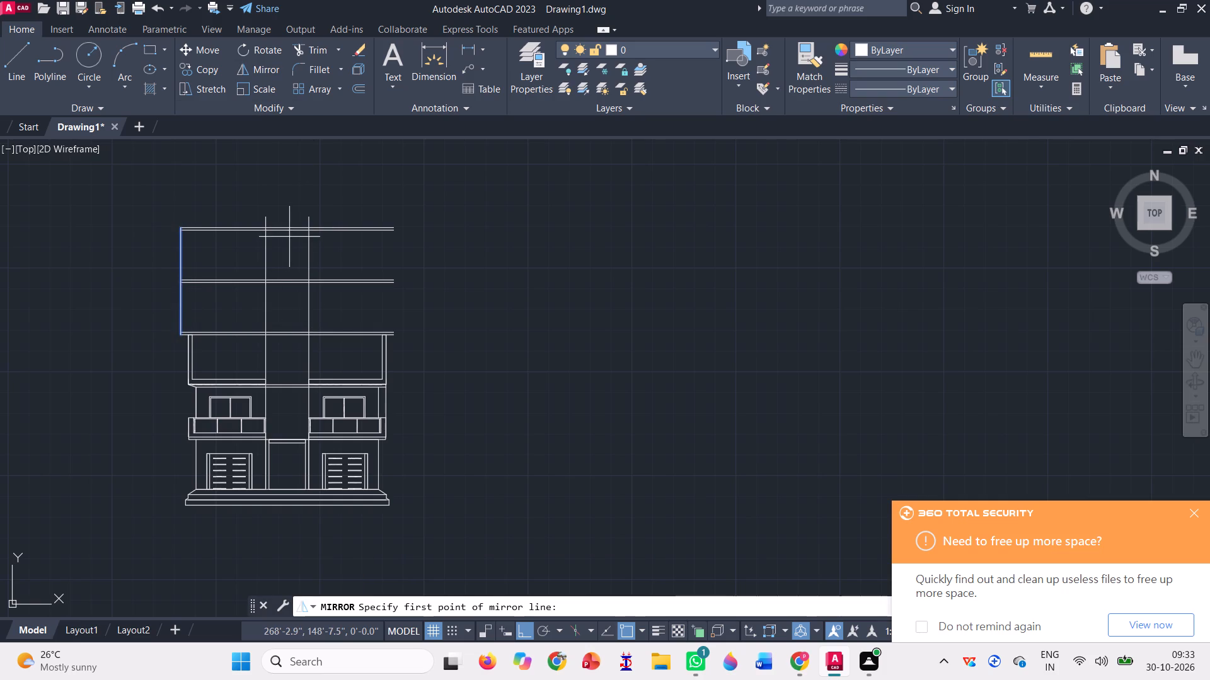
pyautogui.click(286, 232)
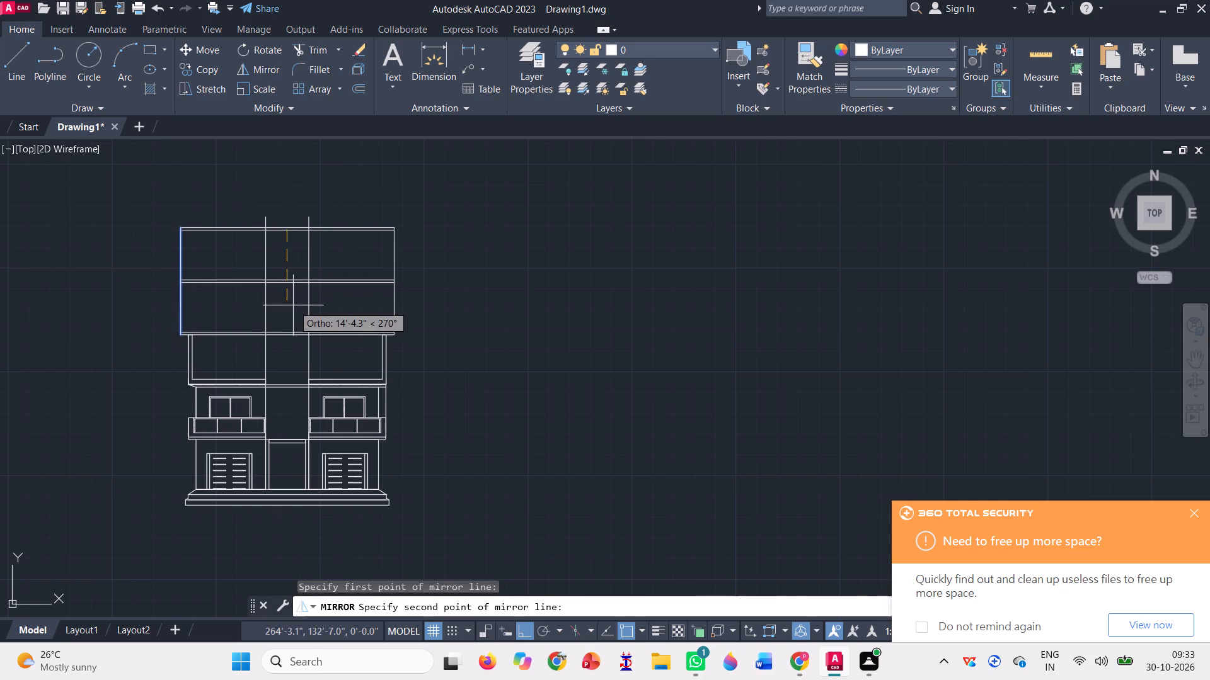
pyautogui.click(293, 305)
pyautogui.press('space')
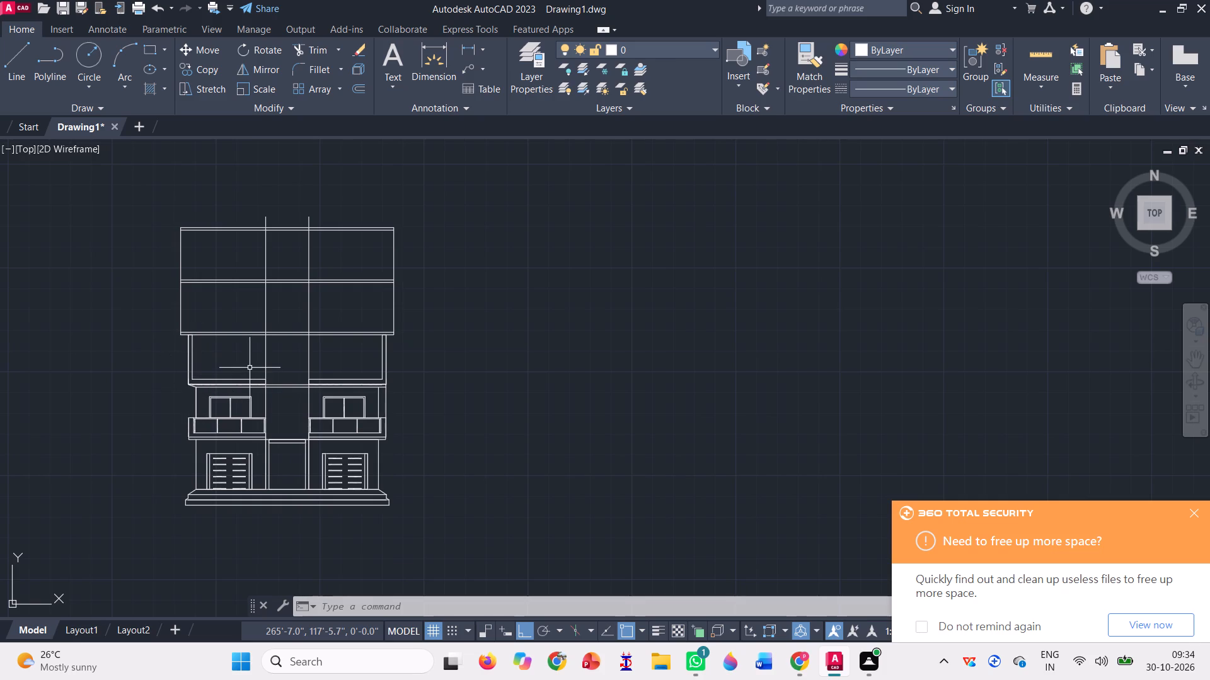
# Copy both first-floor windows and balcony railings up to the second floor, using the left railing's lower inner corner as base point.
pyautogui.scroll(1, 250, 368)
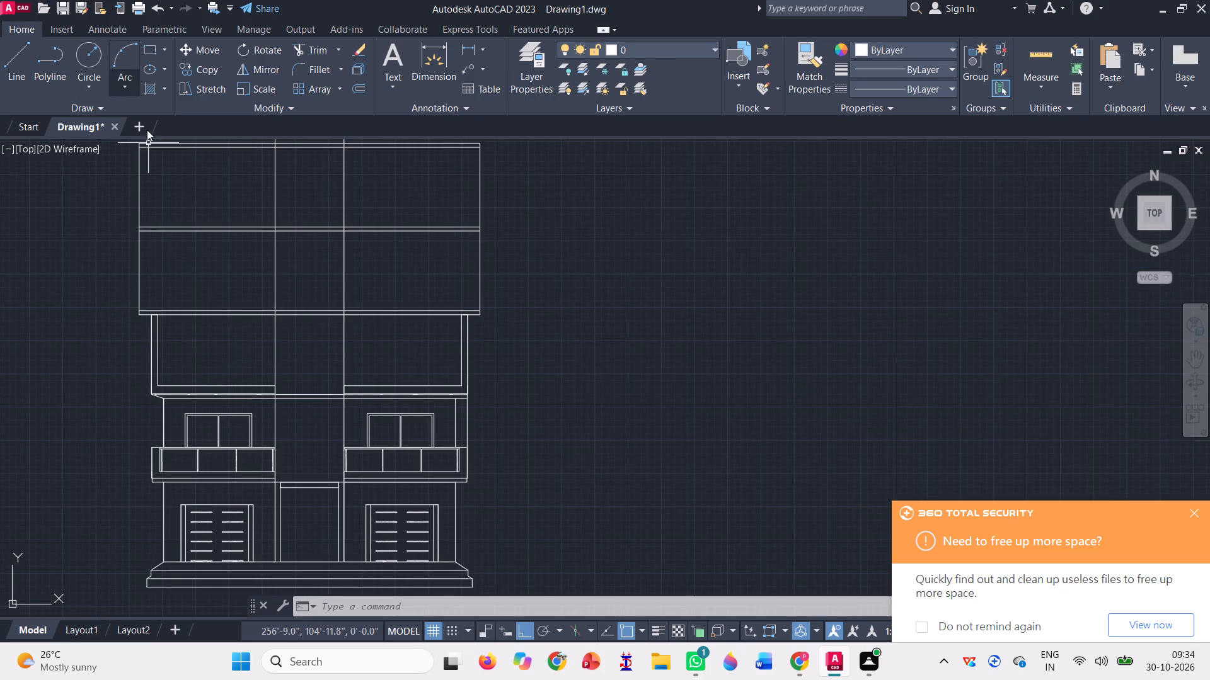
pyautogui.scroll(2, 168, 467)
pyautogui.scroll(-2, 209, 450)
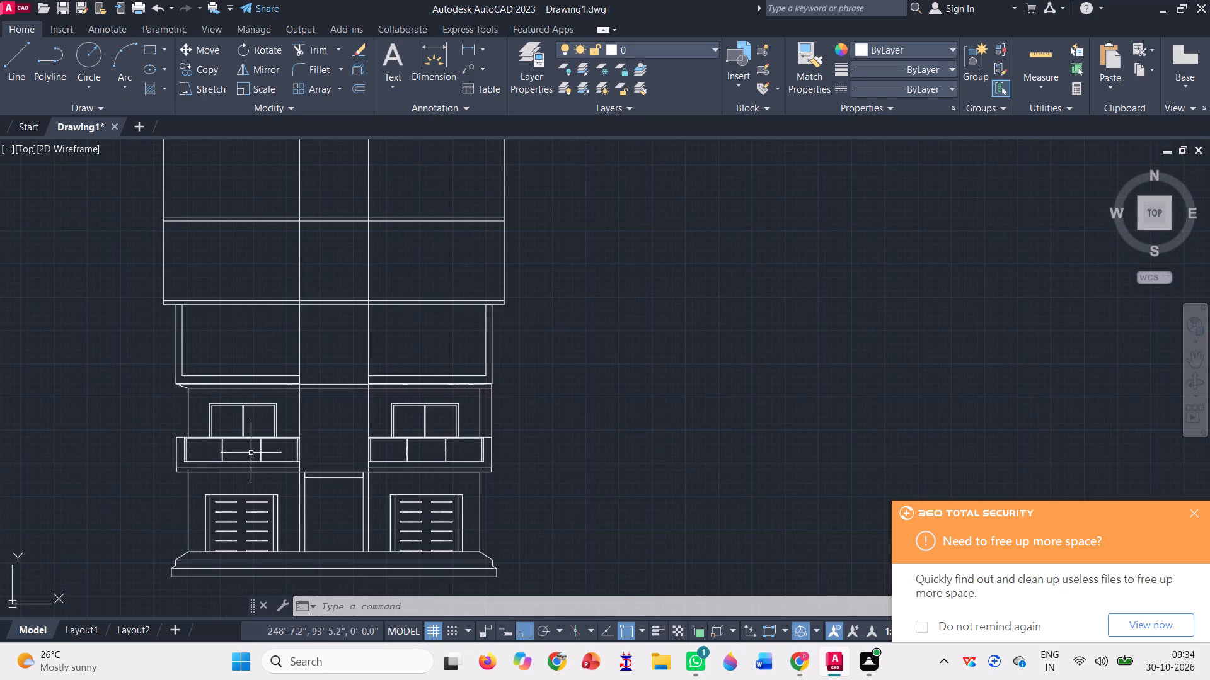
pyautogui.click(293, 455)
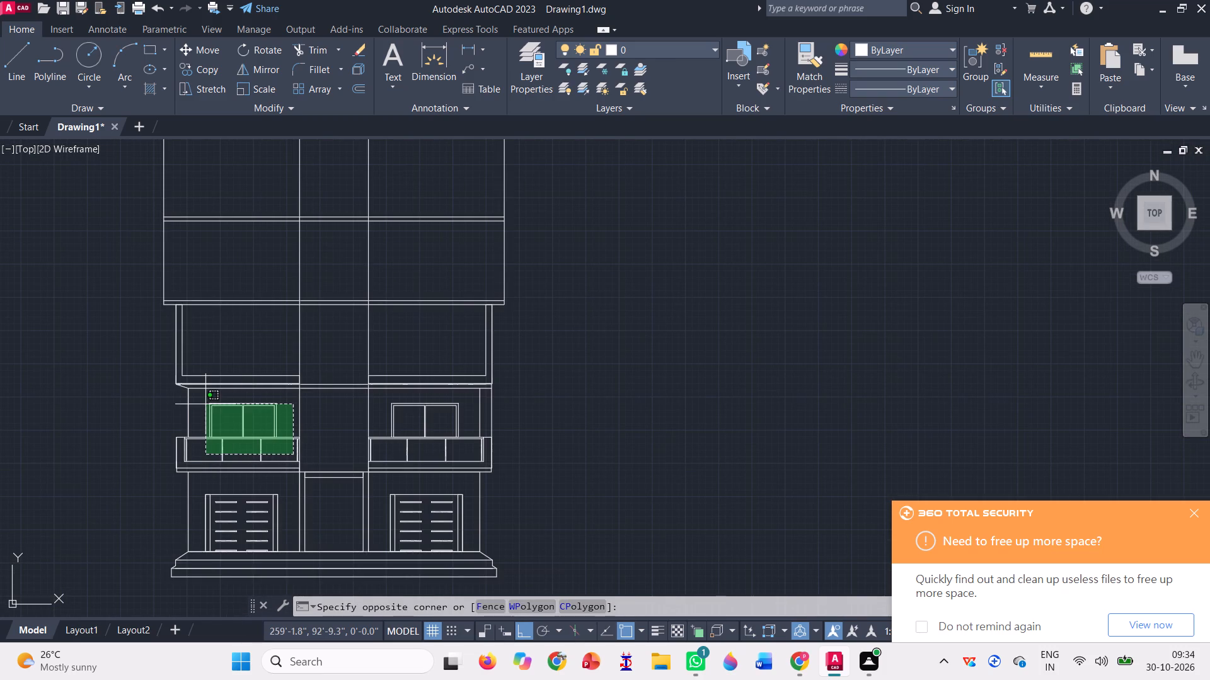
pyautogui.click(205, 402)
pyautogui.scroll(3, 233, 439)
pyautogui.scroll(-2, 233, 439)
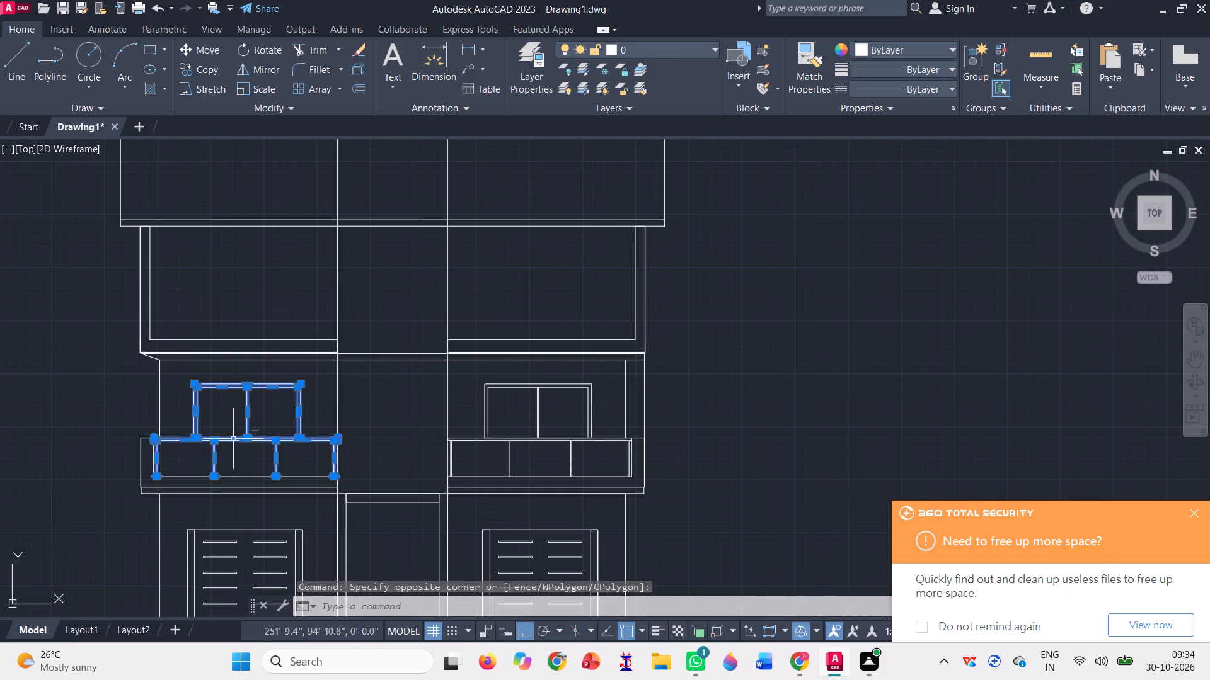
pyautogui.write('CO')
pyautogui.press('Escape')
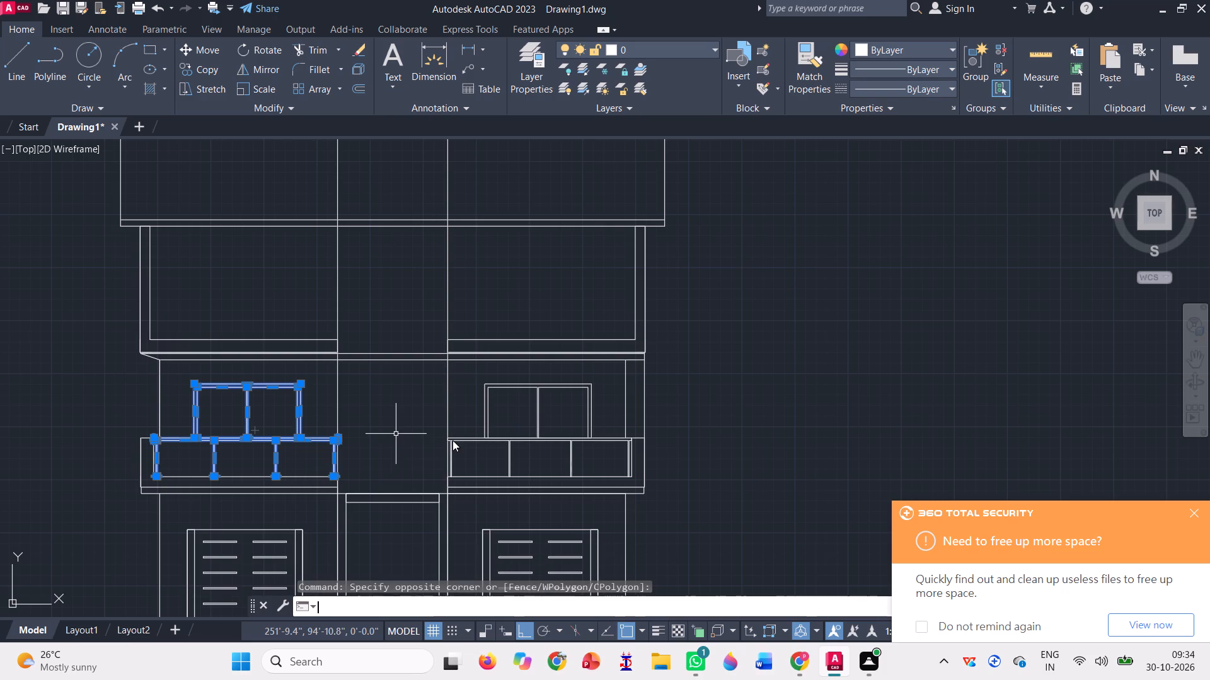
pyautogui.click(616, 460)
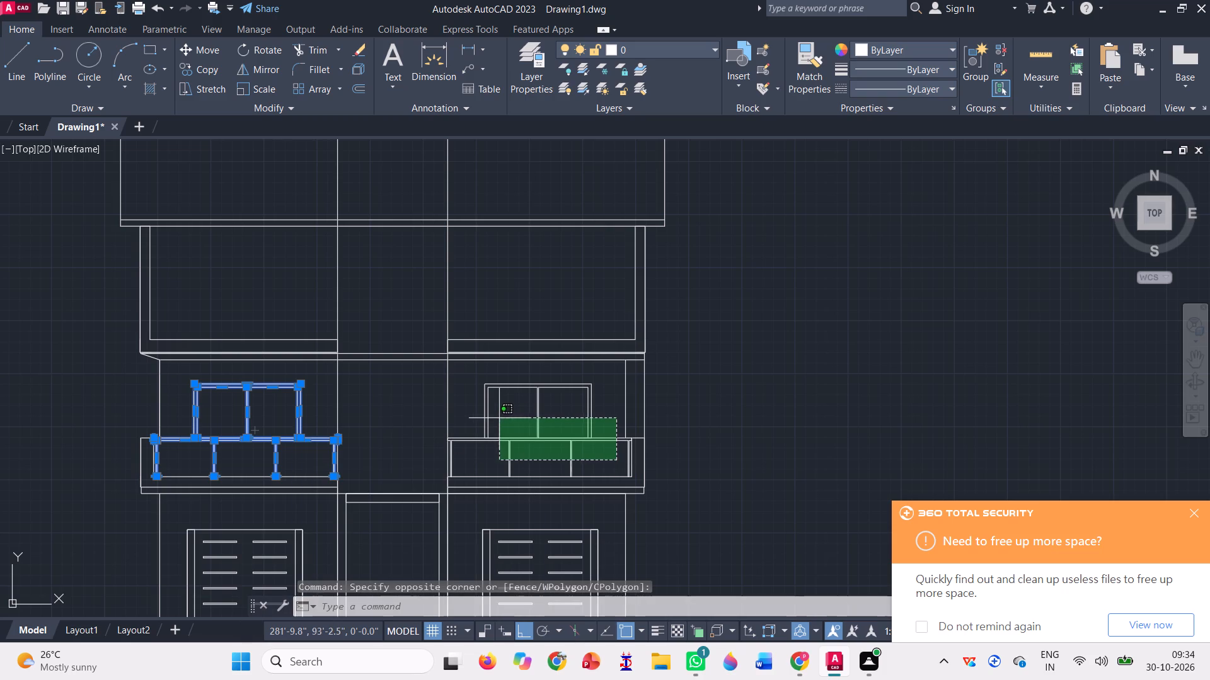
pyautogui.click(475, 409)
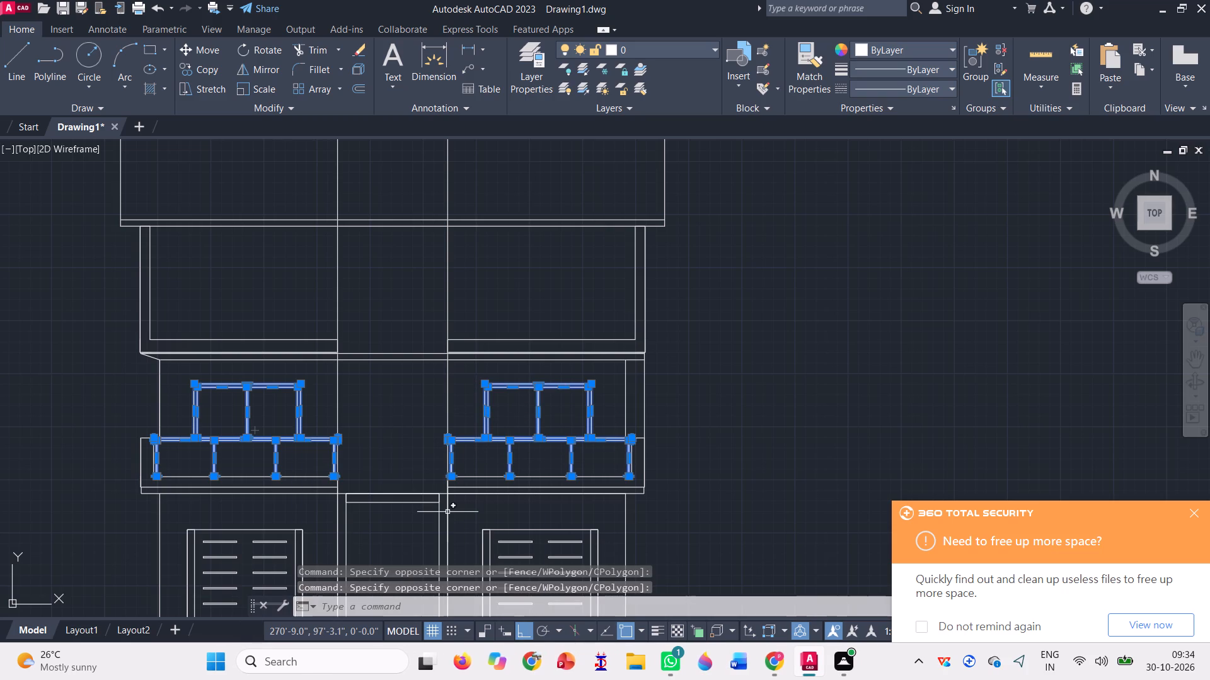
pyautogui.write('CO')
pyautogui.press('space')
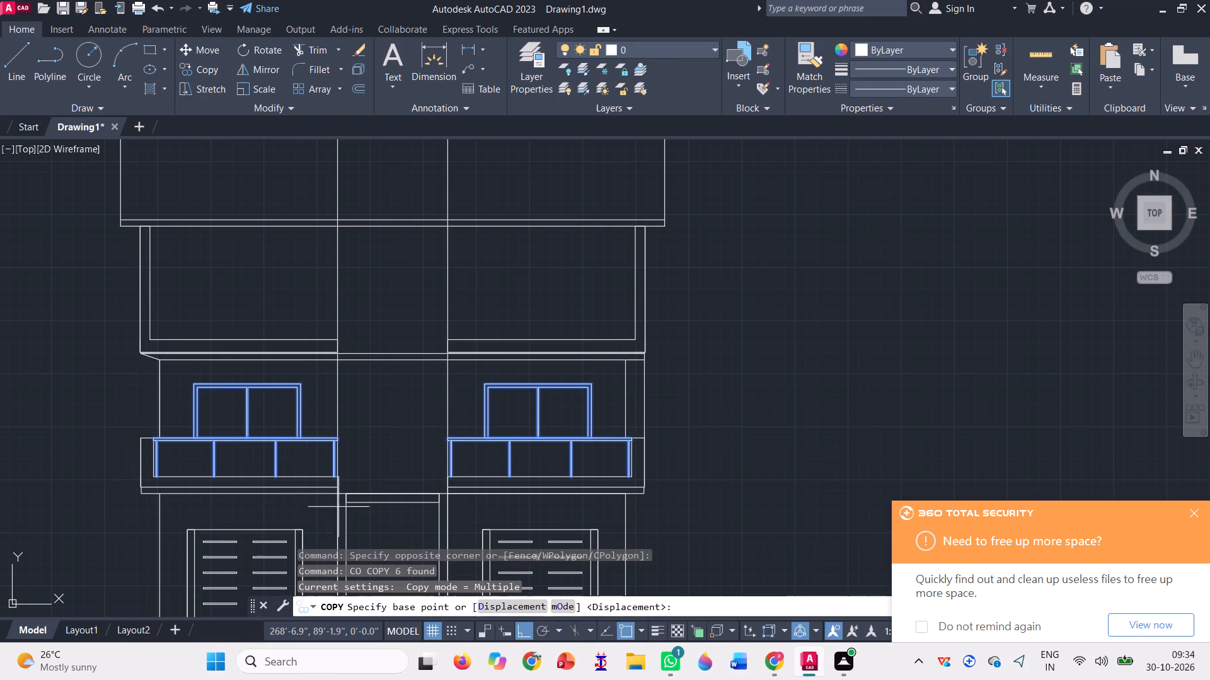
pyautogui.scroll(3, 347, 478)
pyautogui.click(299, 471)
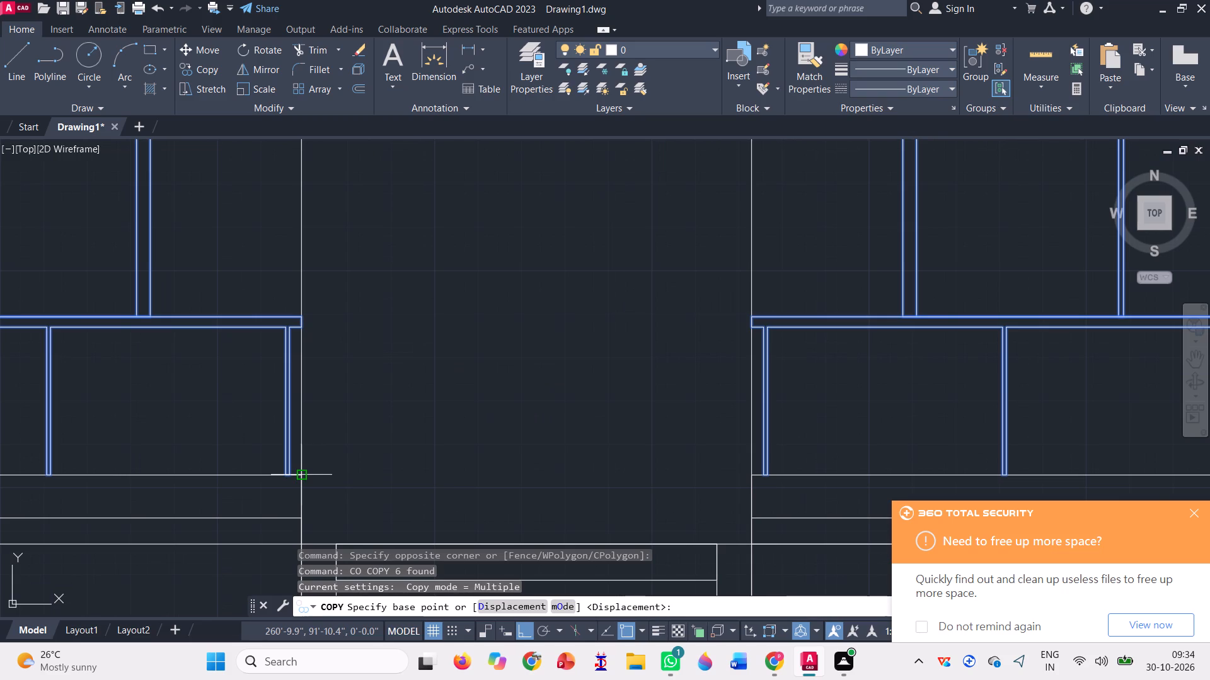
pyautogui.scroll(-3, 306, 473)
pyautogui.scroll(3, 280, 271)
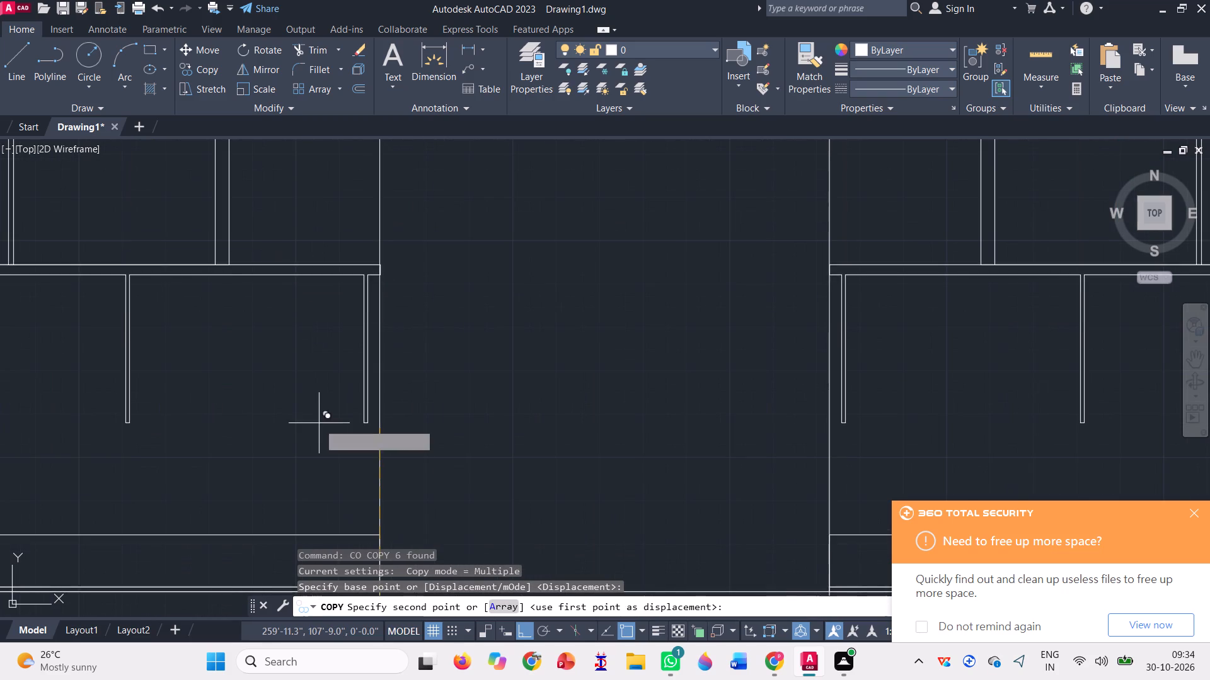
pyautogui.click(382, 537)
# Place another copy of both windows and balcony railings on the third floor, seating the railings on its slab.
pyautogui.scroll(-4, 355, 456)
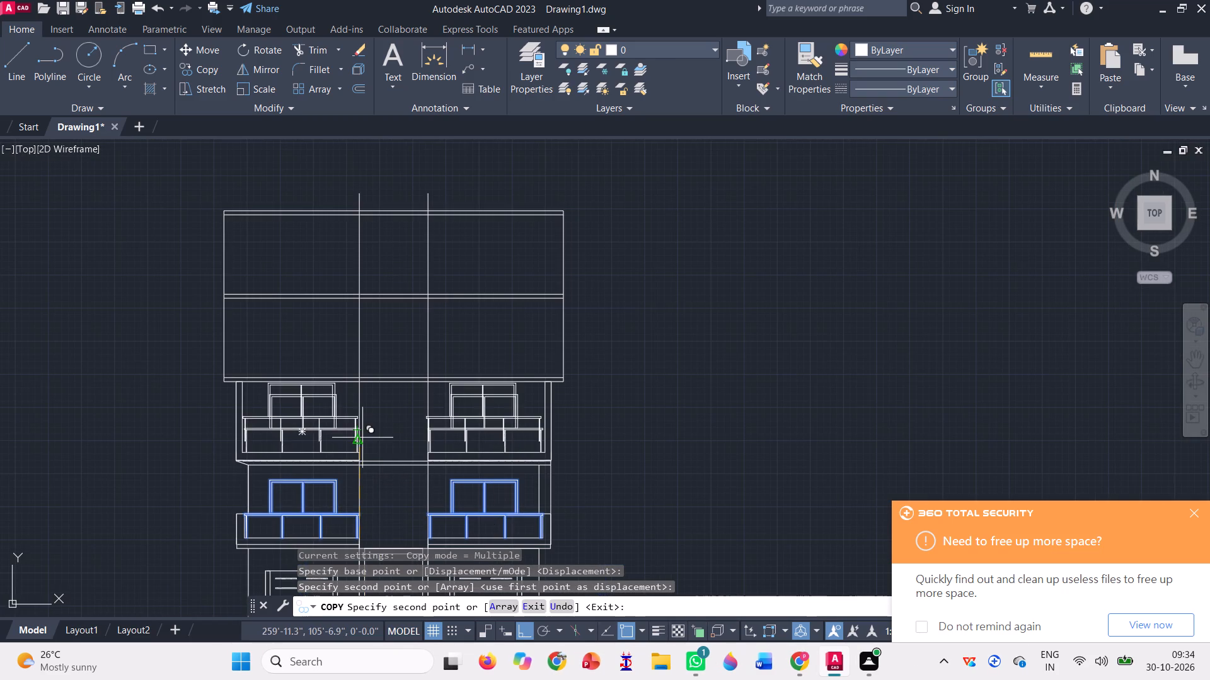
pyautogui.scroll(3, 362, 360)
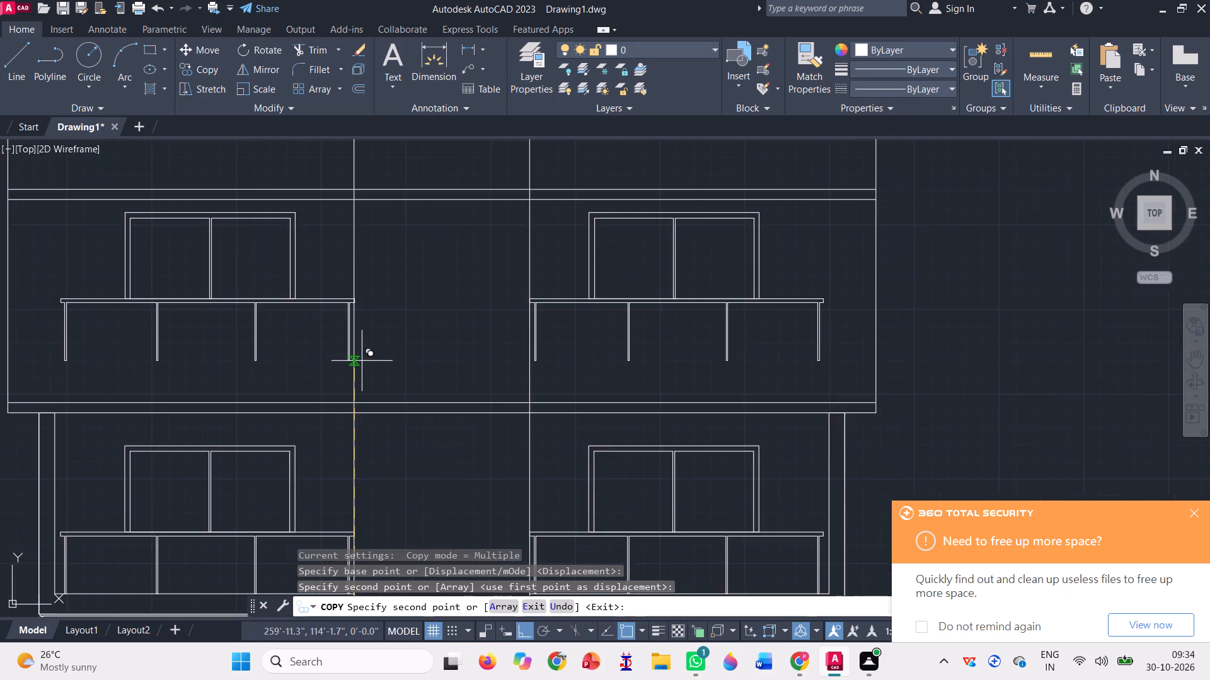
pyautogui.click(352, 426)
pyautogui.scroll(-3, 379, 455)
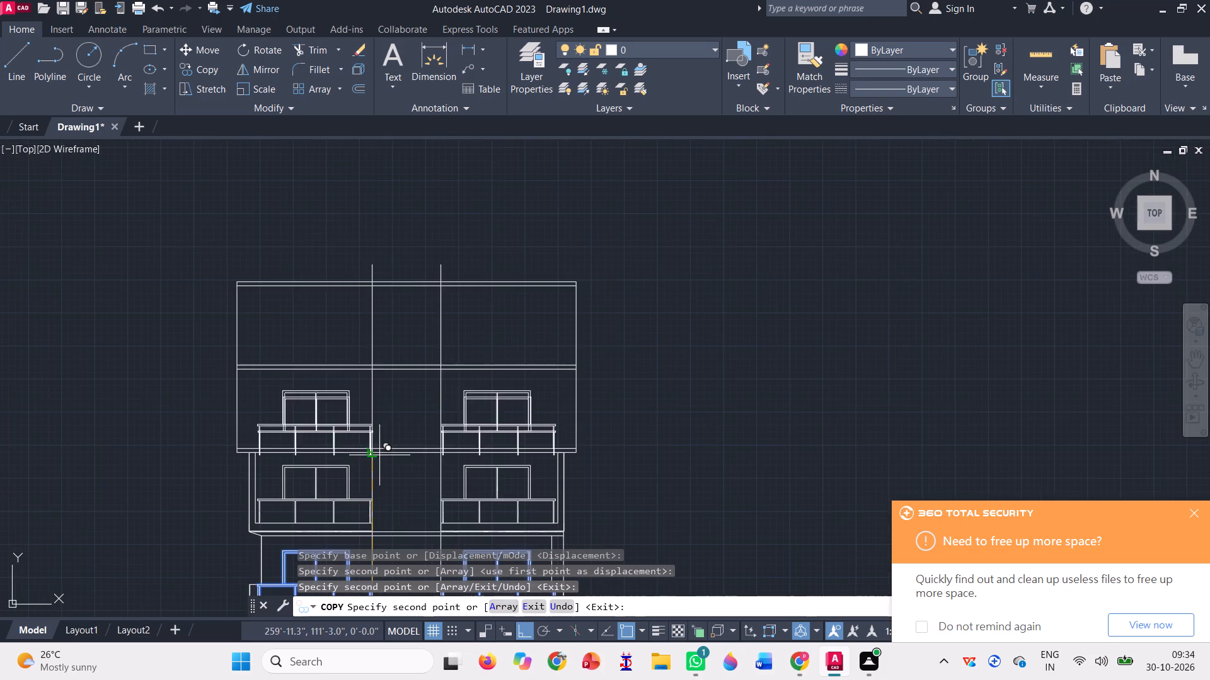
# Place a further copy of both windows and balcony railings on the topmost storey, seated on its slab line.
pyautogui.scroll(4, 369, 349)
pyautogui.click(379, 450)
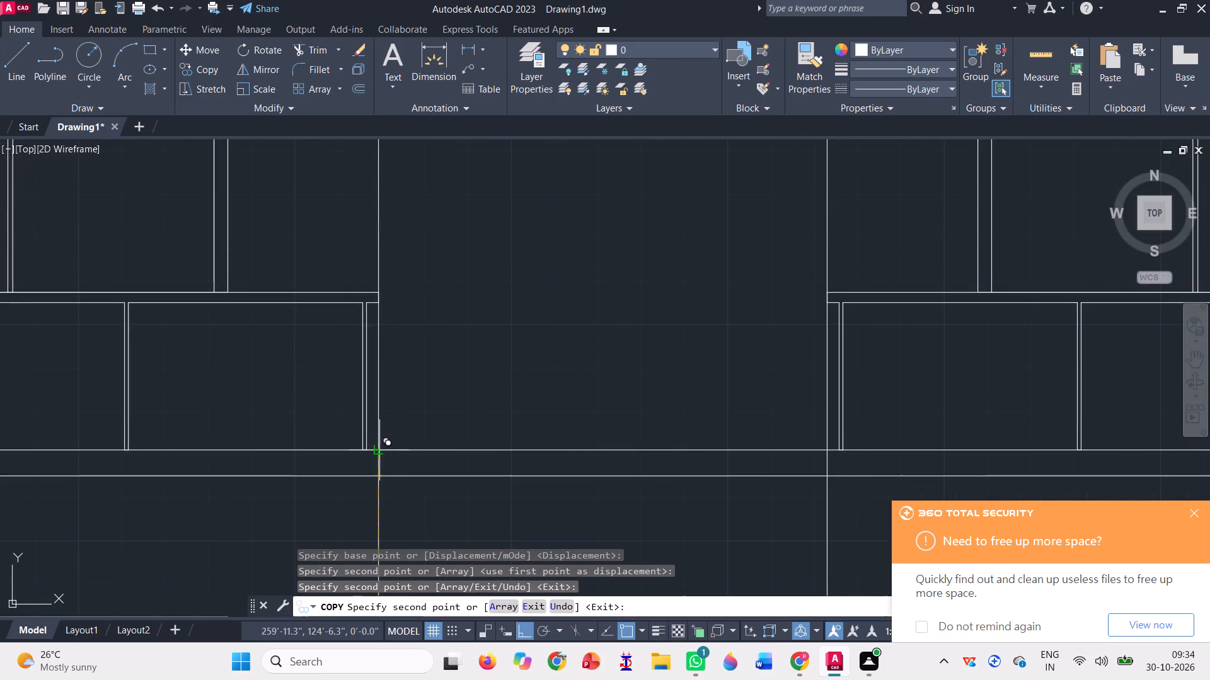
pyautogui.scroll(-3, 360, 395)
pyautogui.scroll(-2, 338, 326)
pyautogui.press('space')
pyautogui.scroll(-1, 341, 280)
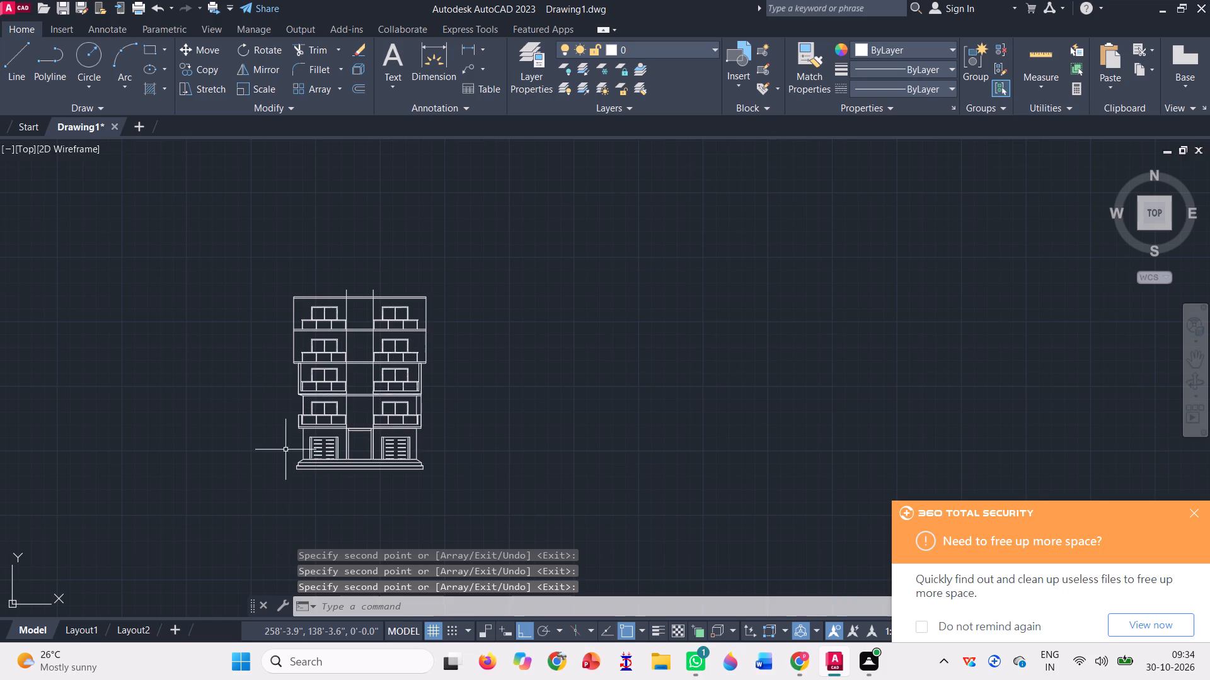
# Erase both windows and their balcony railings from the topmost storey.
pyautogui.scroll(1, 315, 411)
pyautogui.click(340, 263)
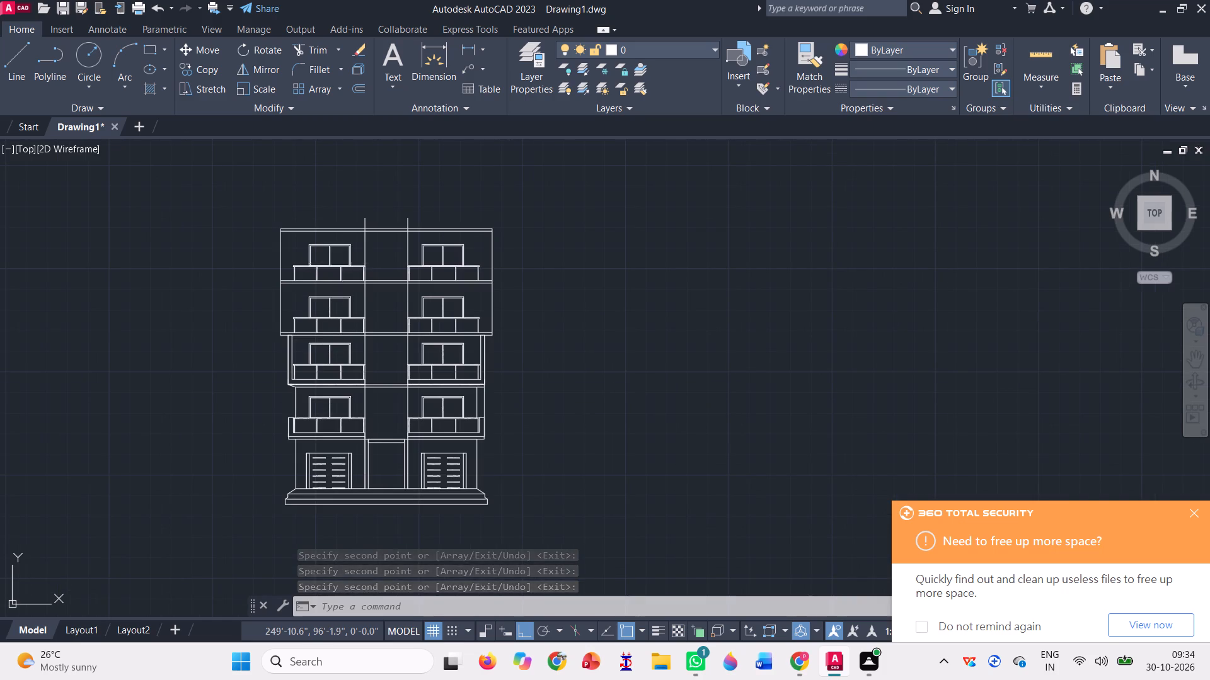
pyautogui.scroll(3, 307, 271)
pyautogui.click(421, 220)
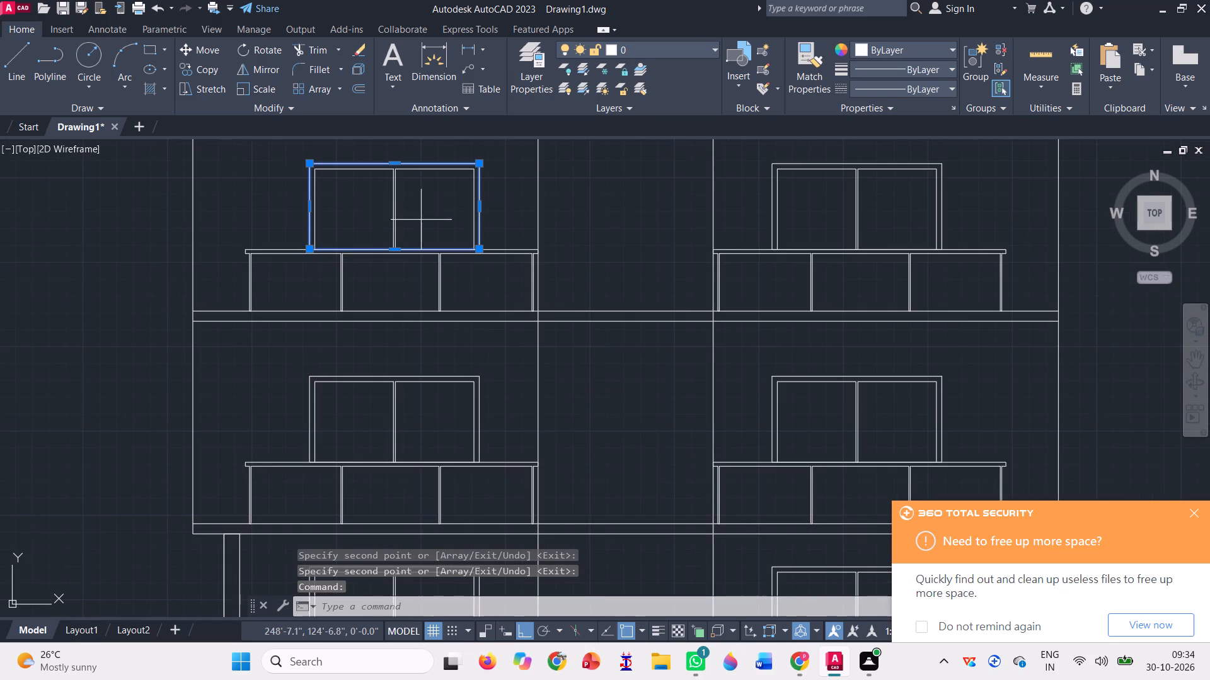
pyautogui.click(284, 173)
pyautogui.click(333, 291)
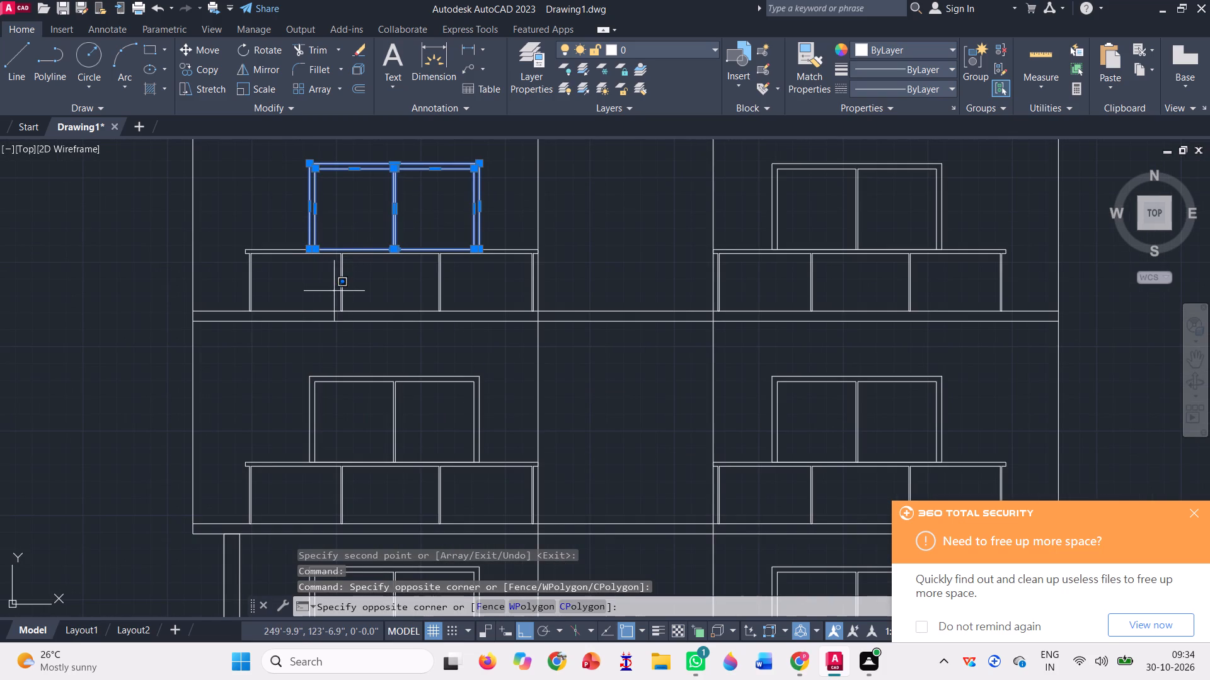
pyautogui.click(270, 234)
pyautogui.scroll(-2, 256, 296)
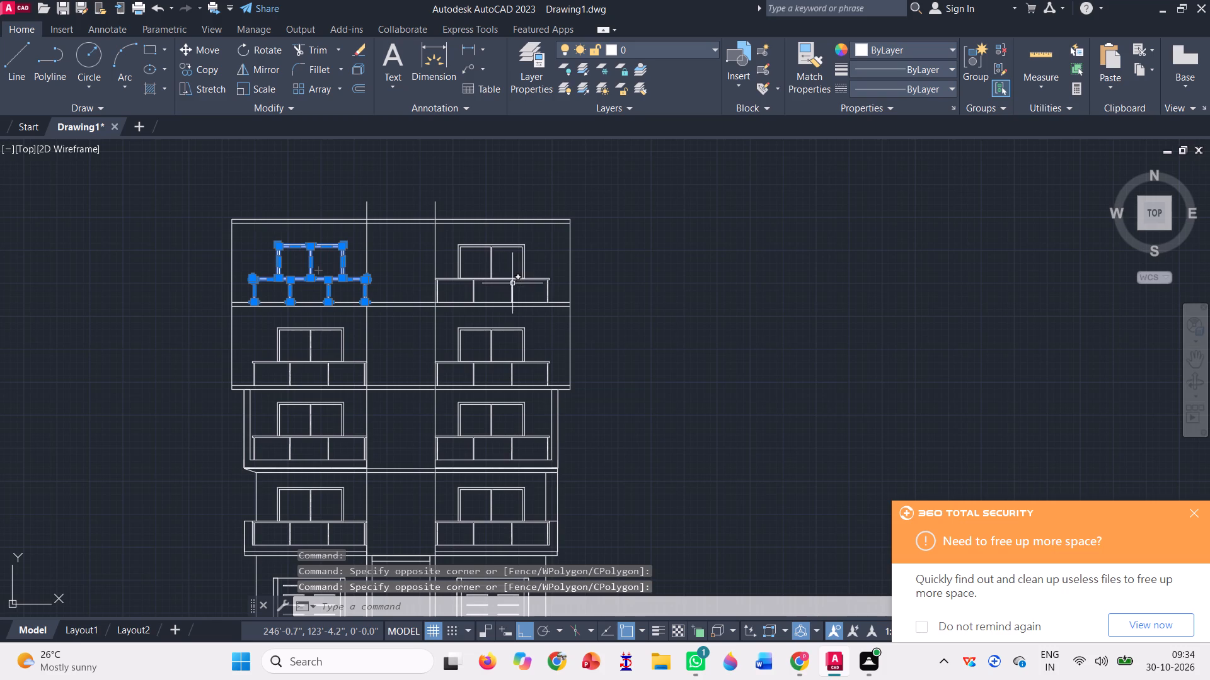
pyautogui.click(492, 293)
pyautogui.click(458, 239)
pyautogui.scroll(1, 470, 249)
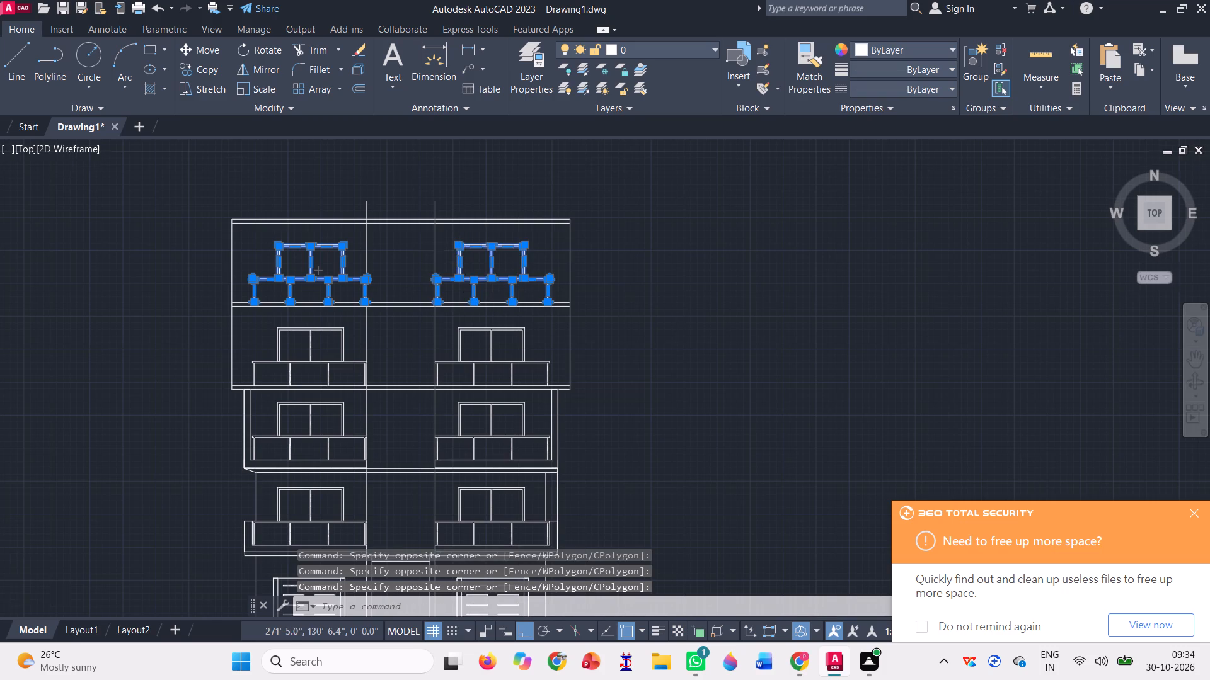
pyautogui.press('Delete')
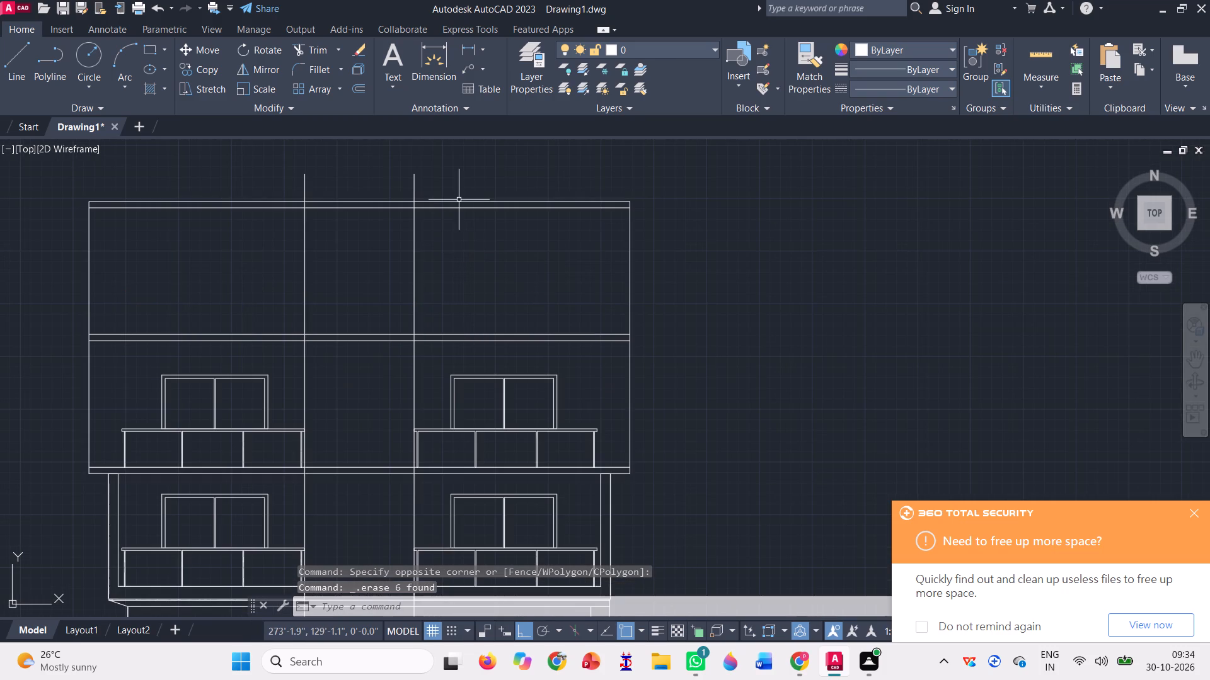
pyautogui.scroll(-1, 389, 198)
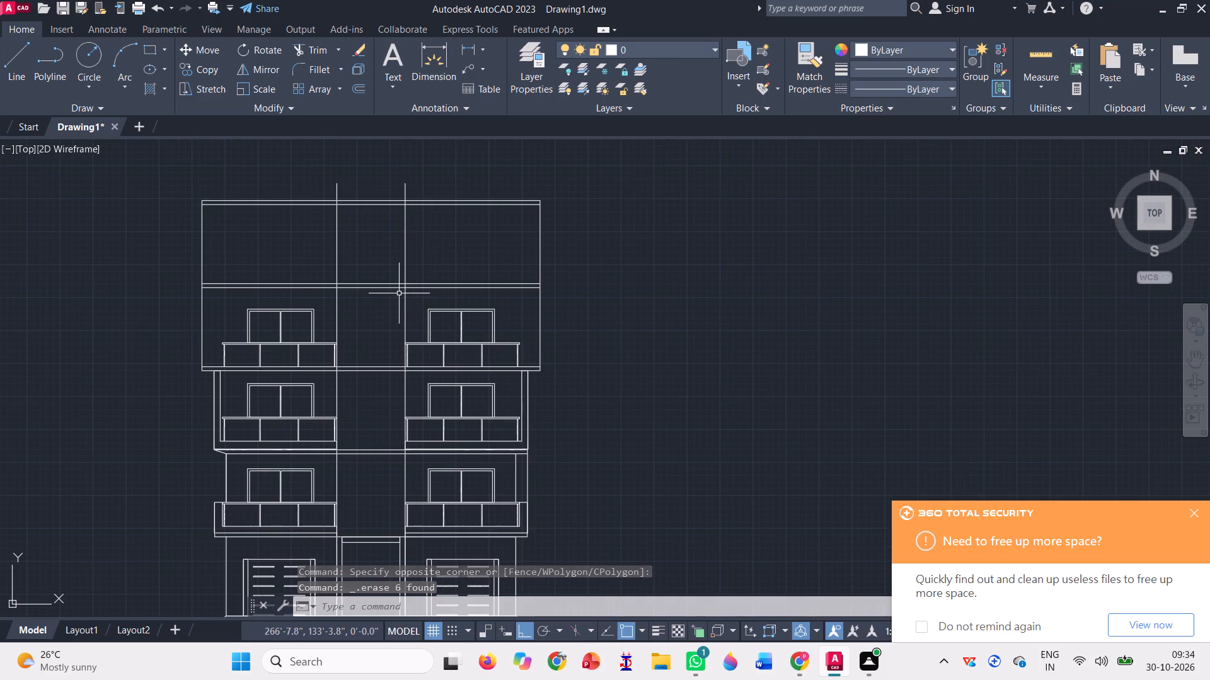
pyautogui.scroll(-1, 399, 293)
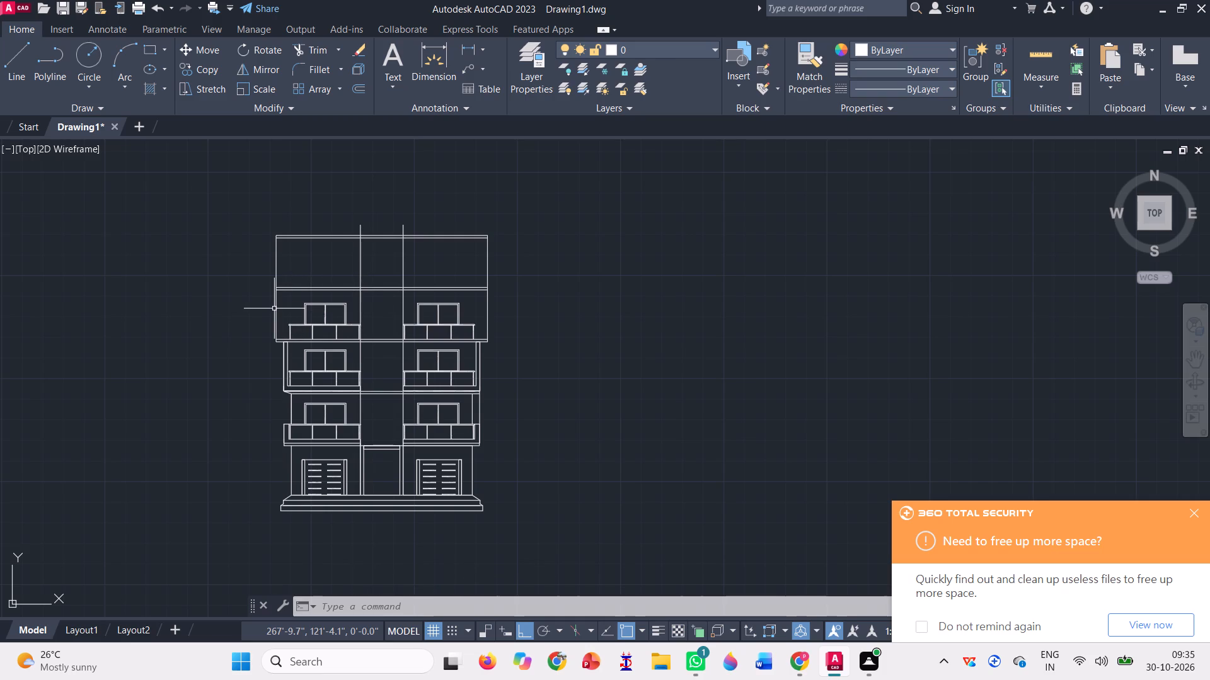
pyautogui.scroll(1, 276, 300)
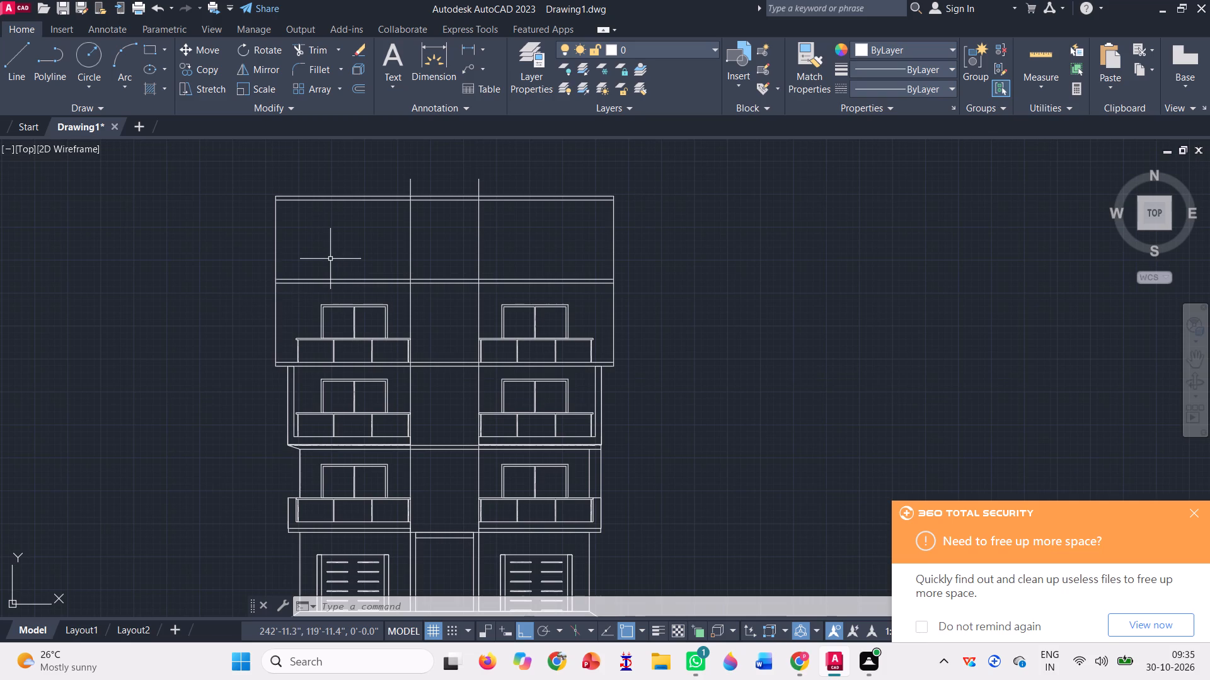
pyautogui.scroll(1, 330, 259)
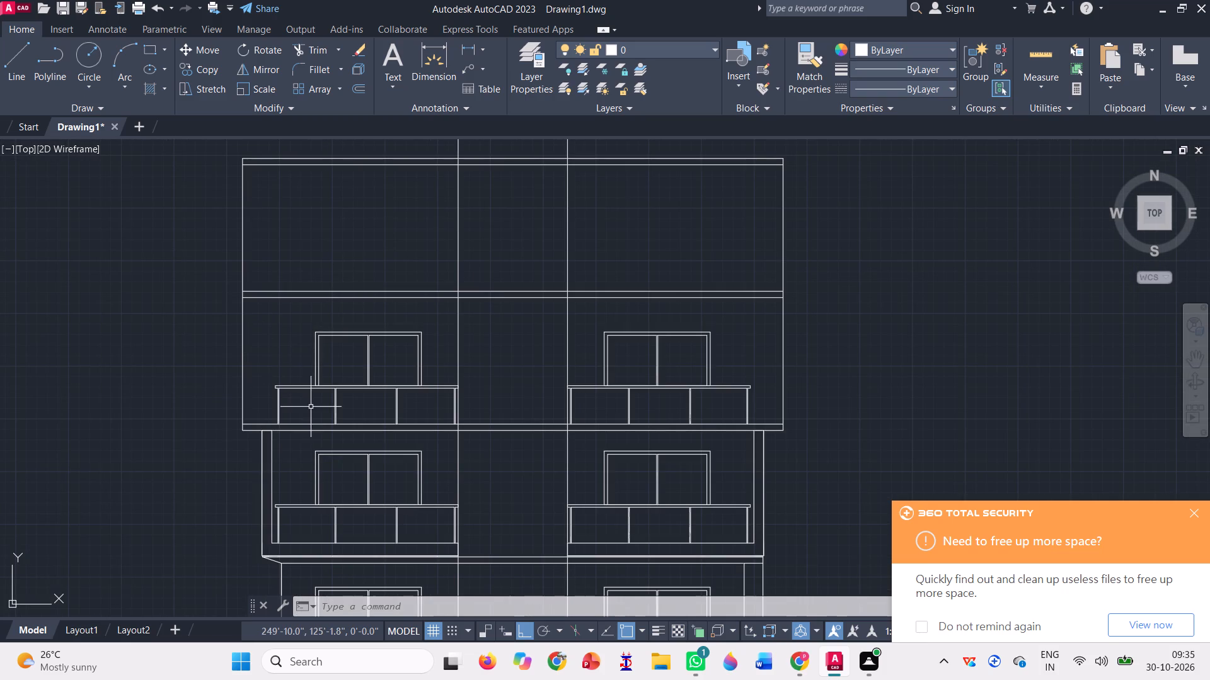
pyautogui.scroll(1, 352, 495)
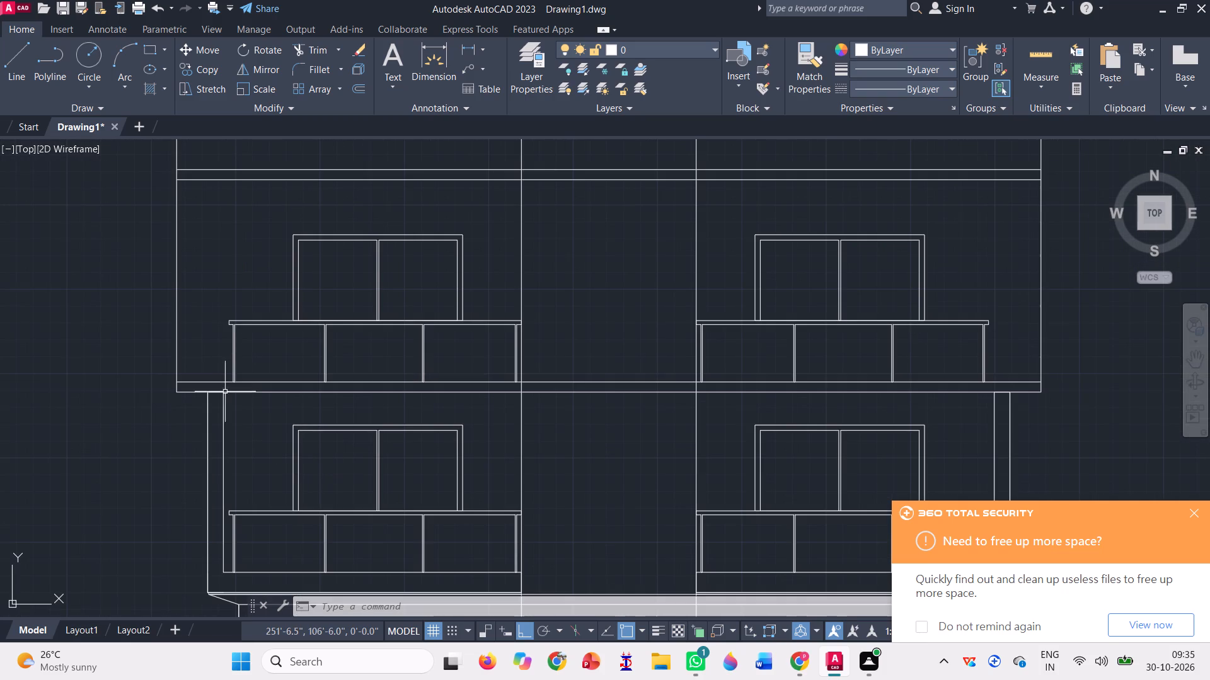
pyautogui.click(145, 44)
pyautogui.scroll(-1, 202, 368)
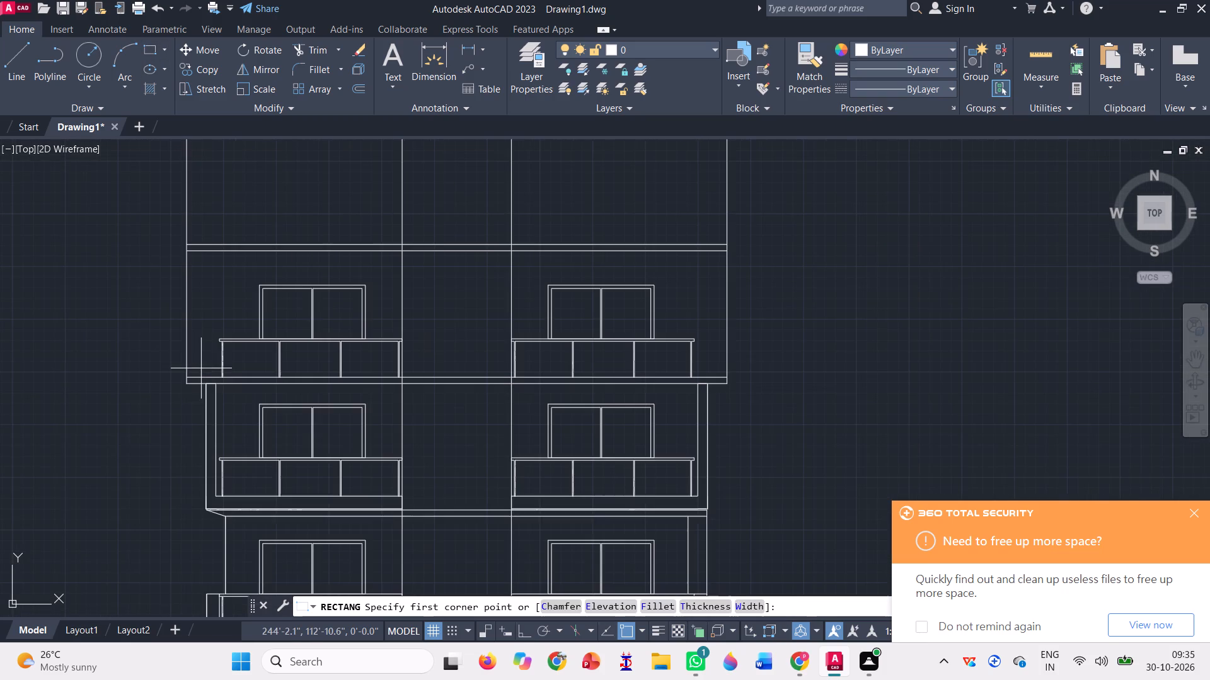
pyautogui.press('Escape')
# Draw a vertical construction line (XL) along the outer edge of the second floor's left end band, starting at the slab underside.
pyautogui.write('XL')
pyautogui.press('Return')
pyautogui.scroll(2, 204, 398)
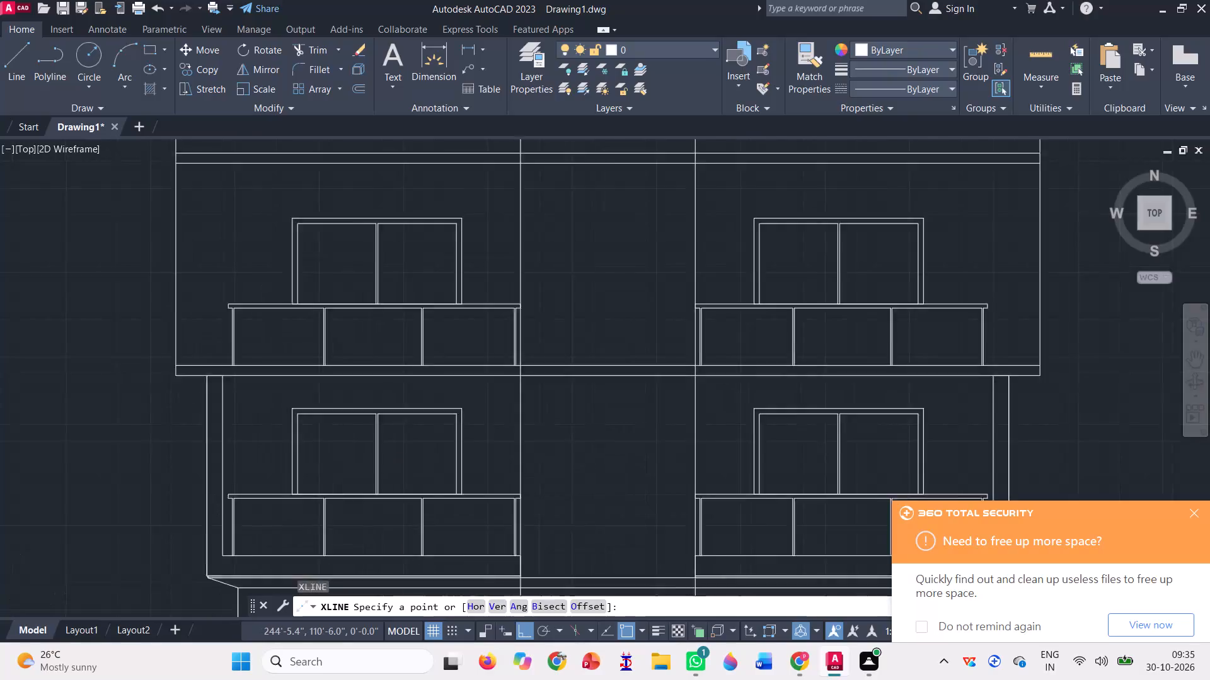
pyautogui.click(209, 360)
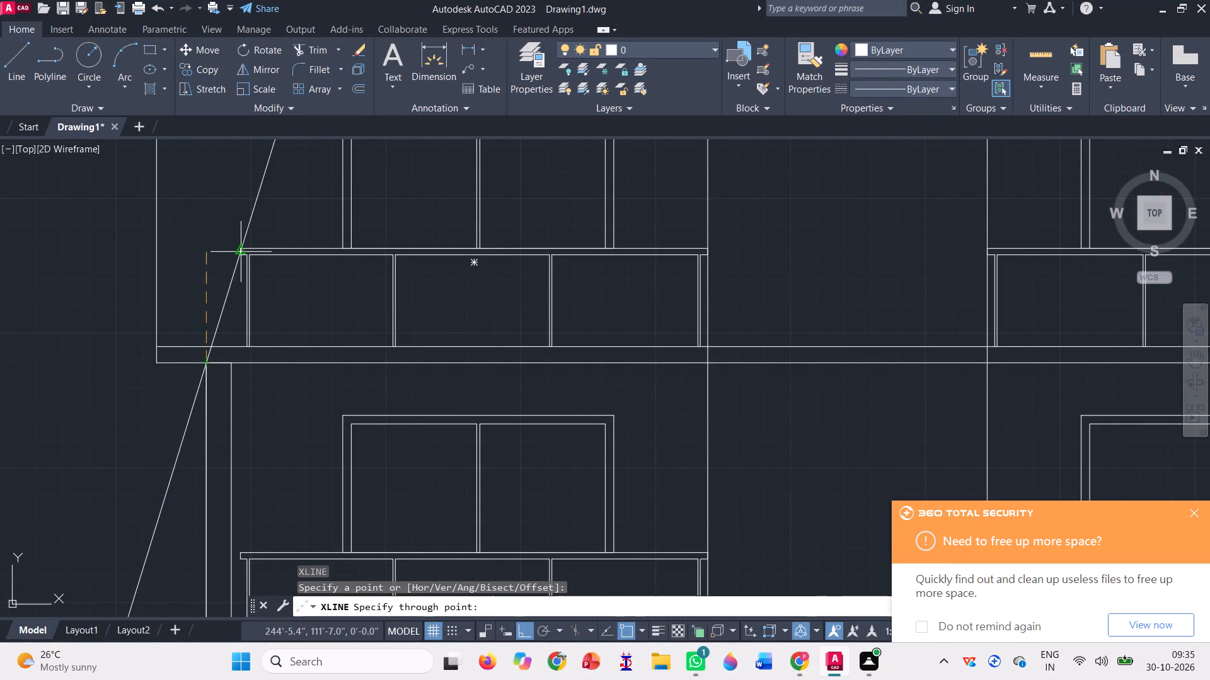
pyautogui.click(208, 177)
pyautogui.scroll(-3, 185, 261)
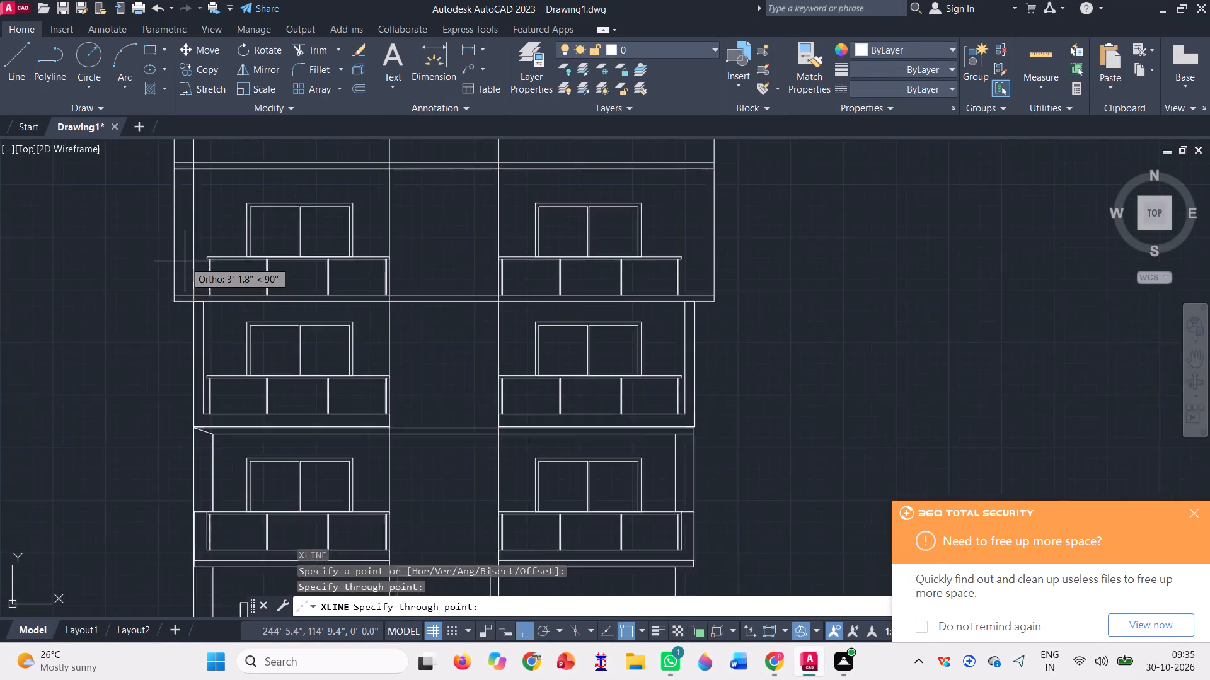
pyautogui.press('space')
# Draw a rectangle for the second-floor left end band, from the third-floor slab's top line to the inner corner at the balcony base.
pyautogui.click(149, 45)
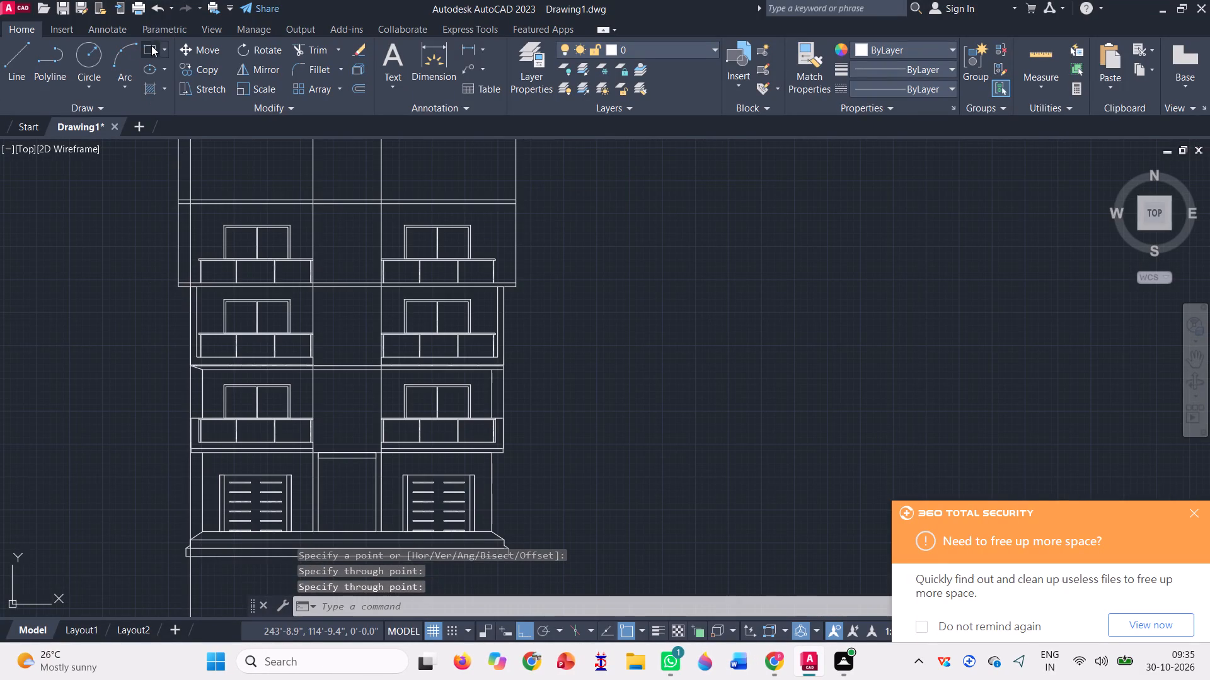
pyautogui.scroll(2, 214, 360)
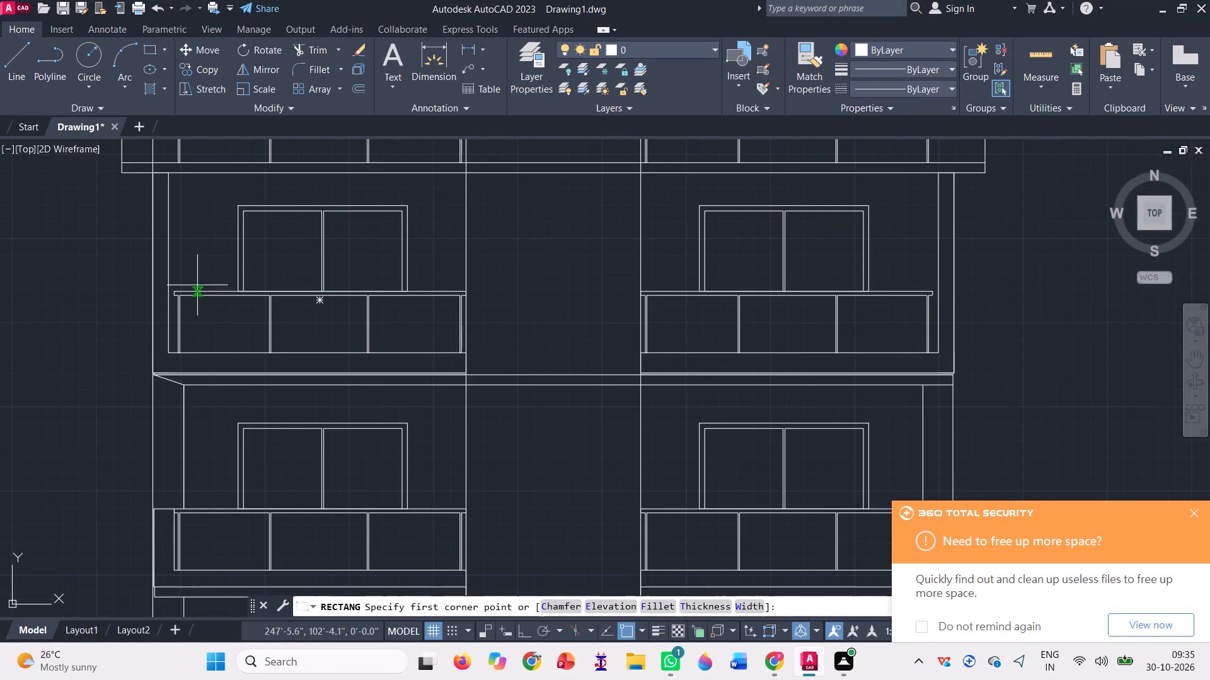
pyautogui.click(156, 163)
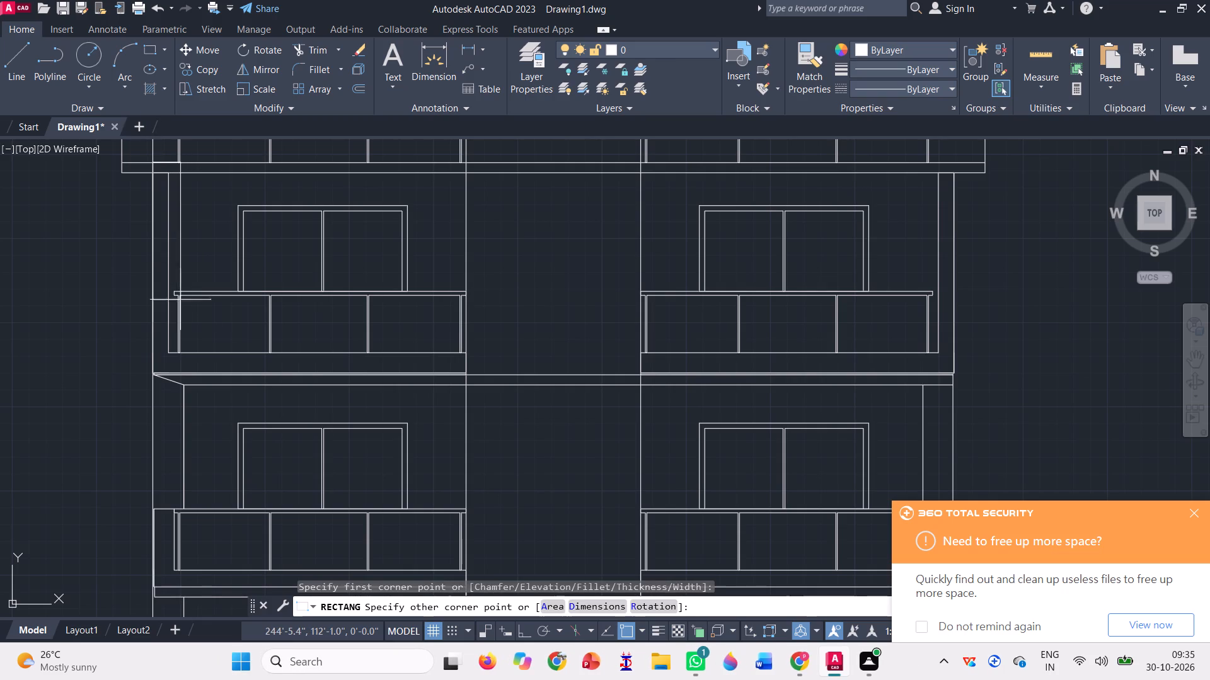
pyautogui.scroll(2, 175, 353)
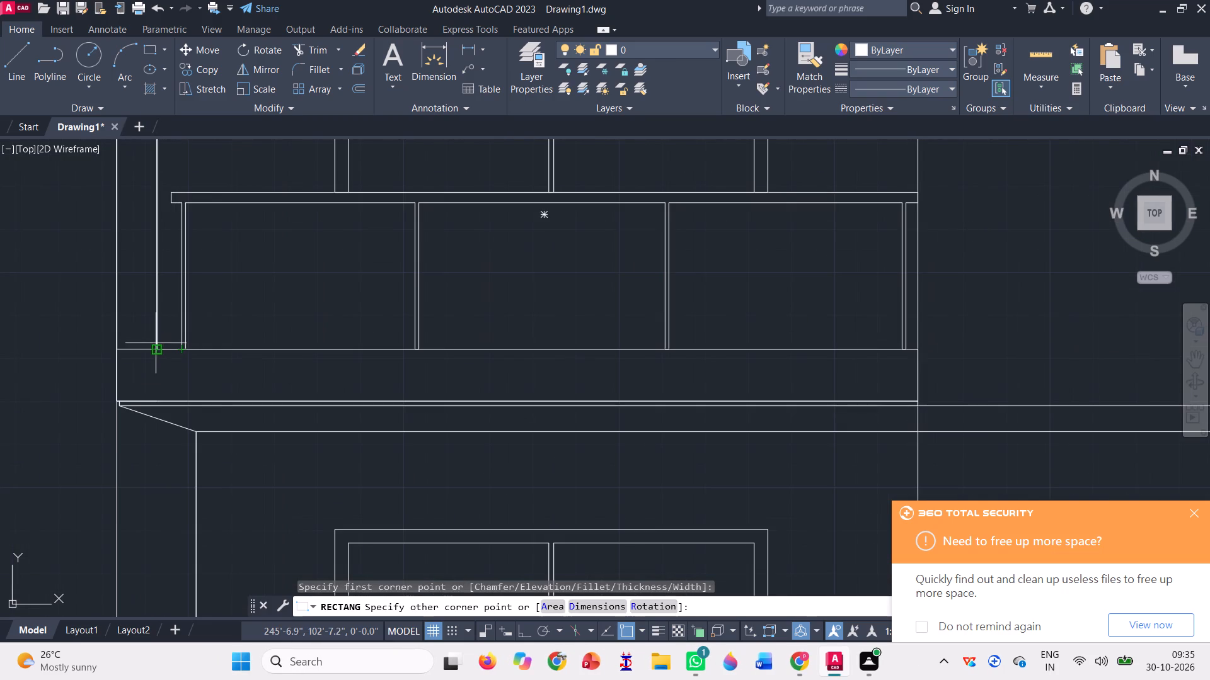
pyautogui.click(158, 347)
pyautogui.scroll(-2, 196, 371)
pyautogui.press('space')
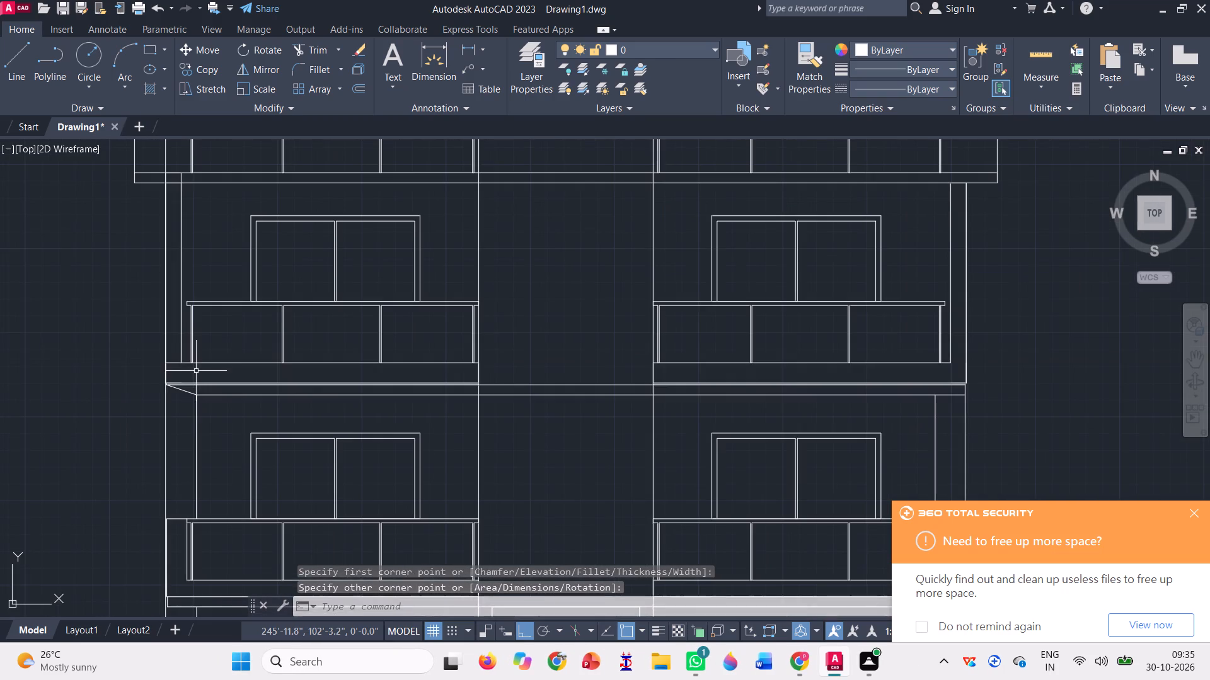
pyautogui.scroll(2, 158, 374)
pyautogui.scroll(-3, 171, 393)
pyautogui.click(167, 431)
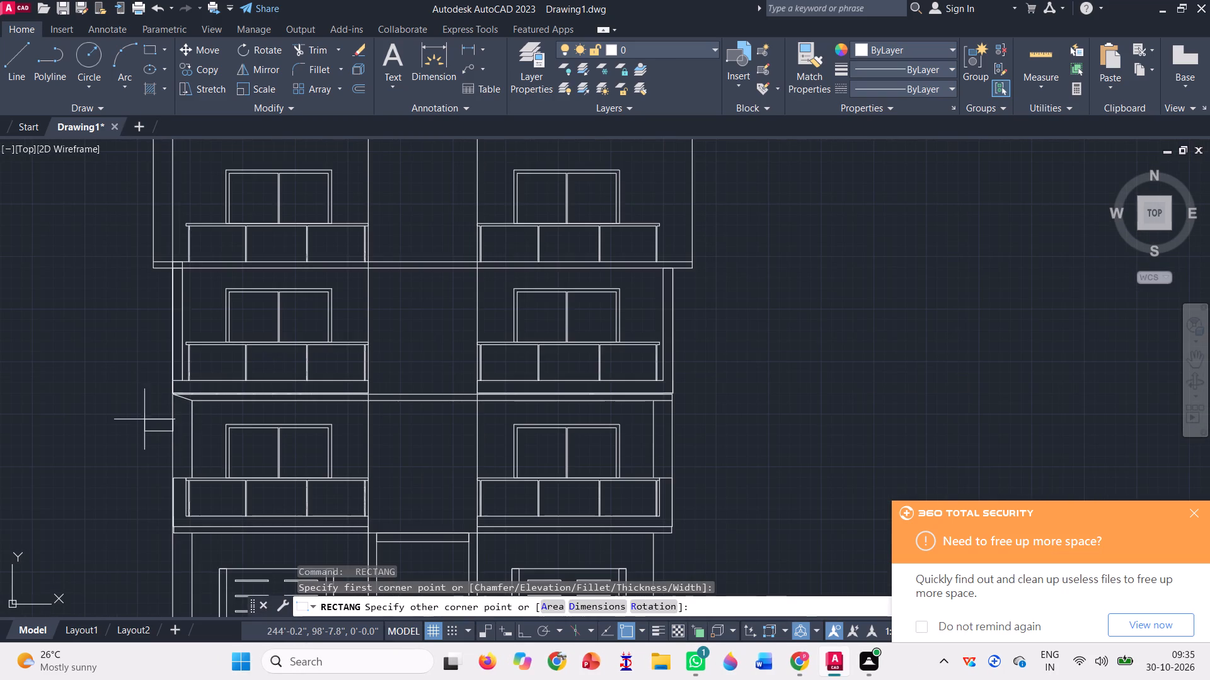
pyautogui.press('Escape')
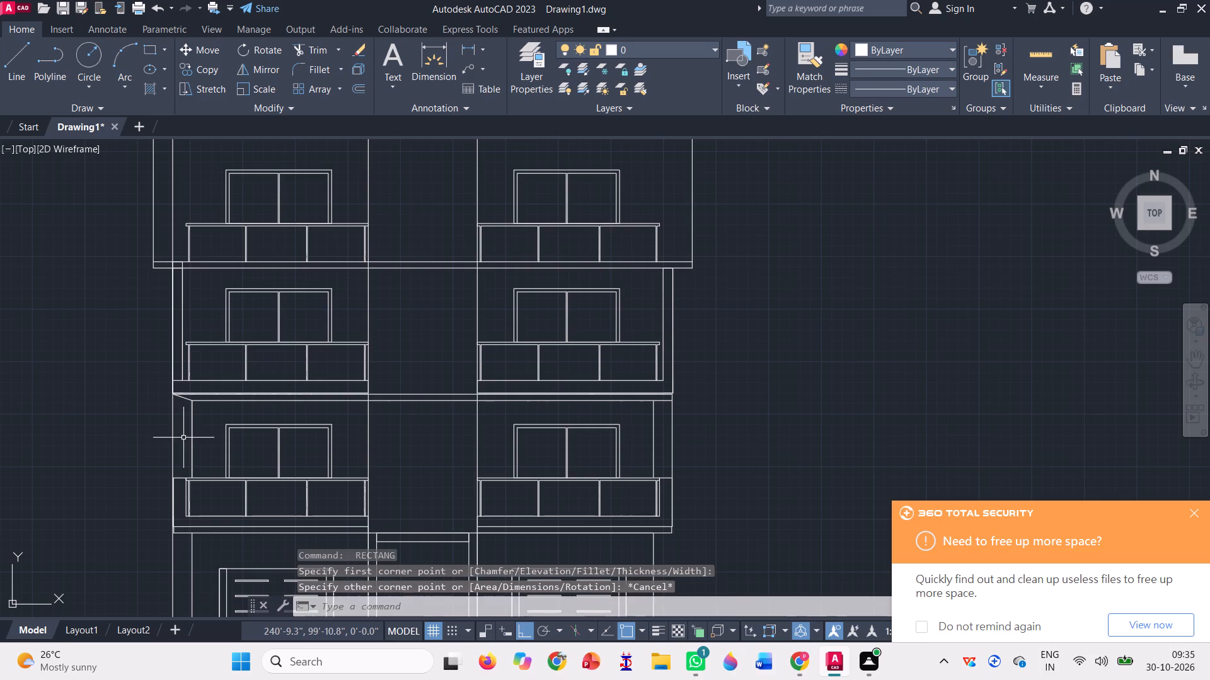
# Erase the vertical construction line running along the building's left side.
pyautogui.click(183, 438)
pyautogui.click(130, 416)
pyautogui.press('Delete')
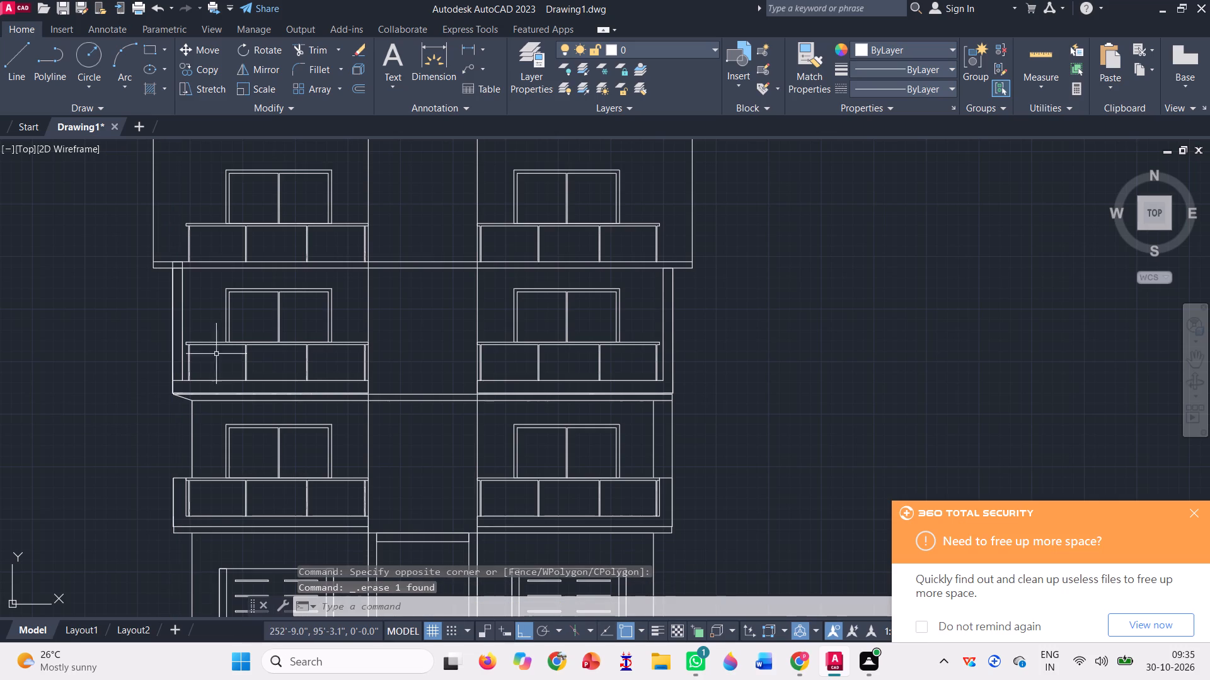
# Erase the earlier outline of the second-floor left end band that starts at the slab underside, keeping the new rectangle.
pyautogui.scroll(3, 170, 267)
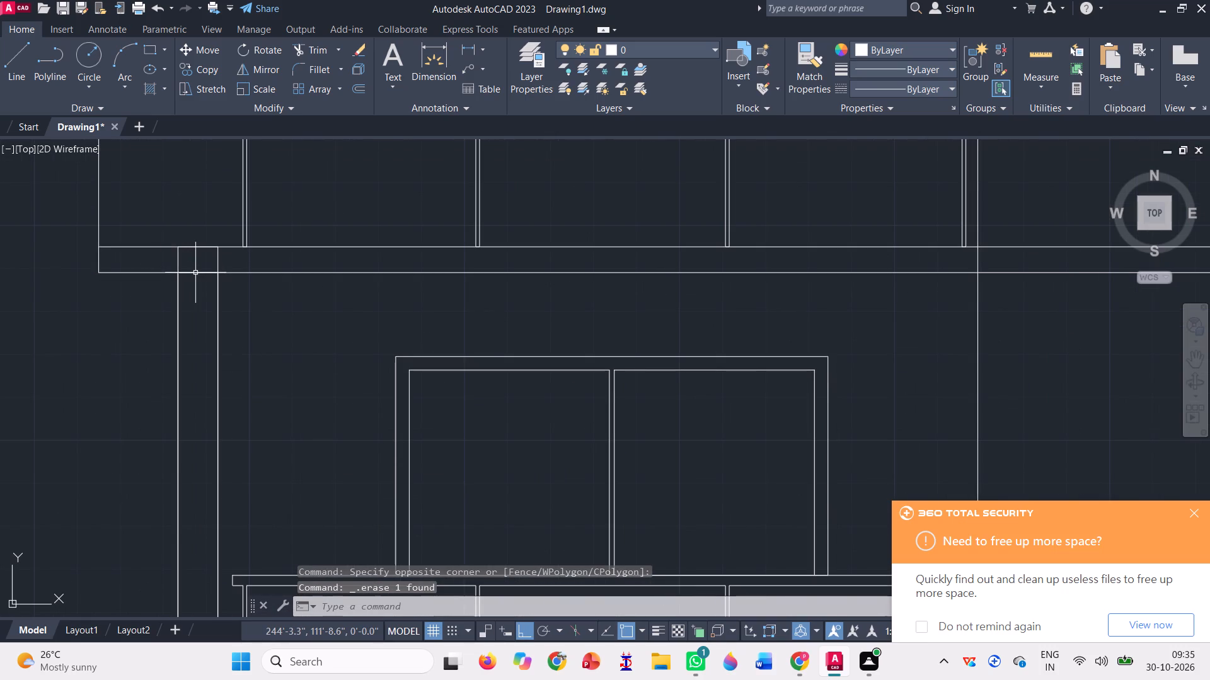
pyautogui.click(195, 273)
pyautogui.scroll(-3, 187, 305)
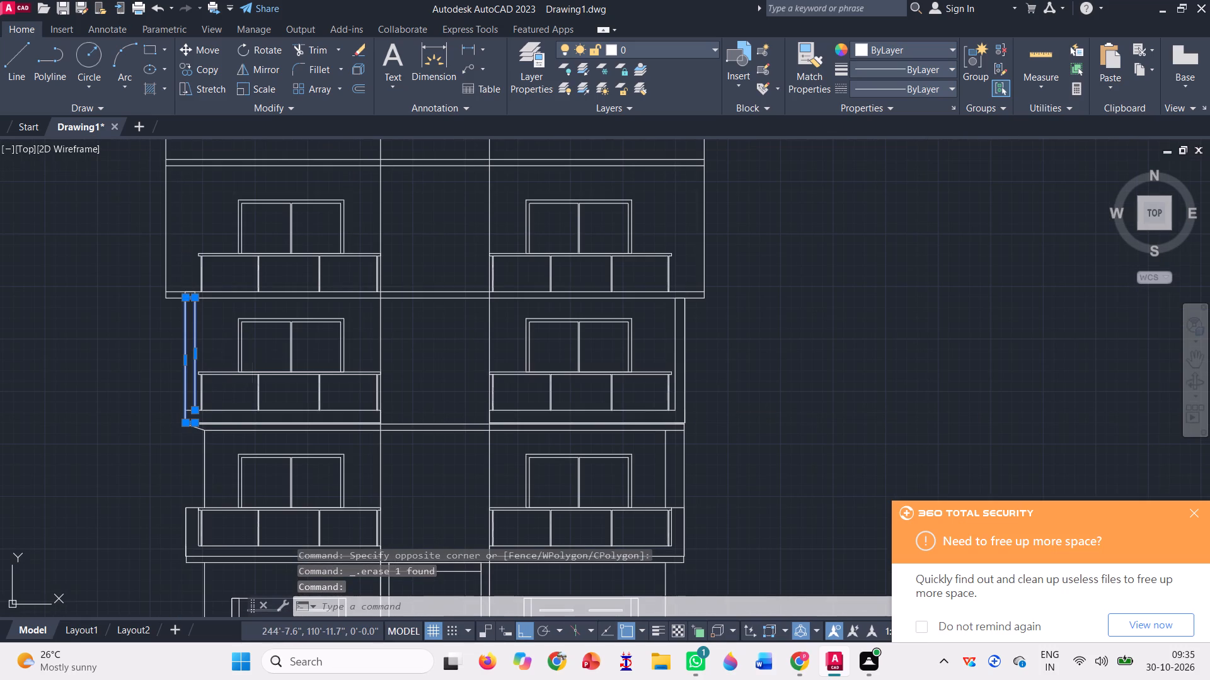
pyautogui.press('Delete')
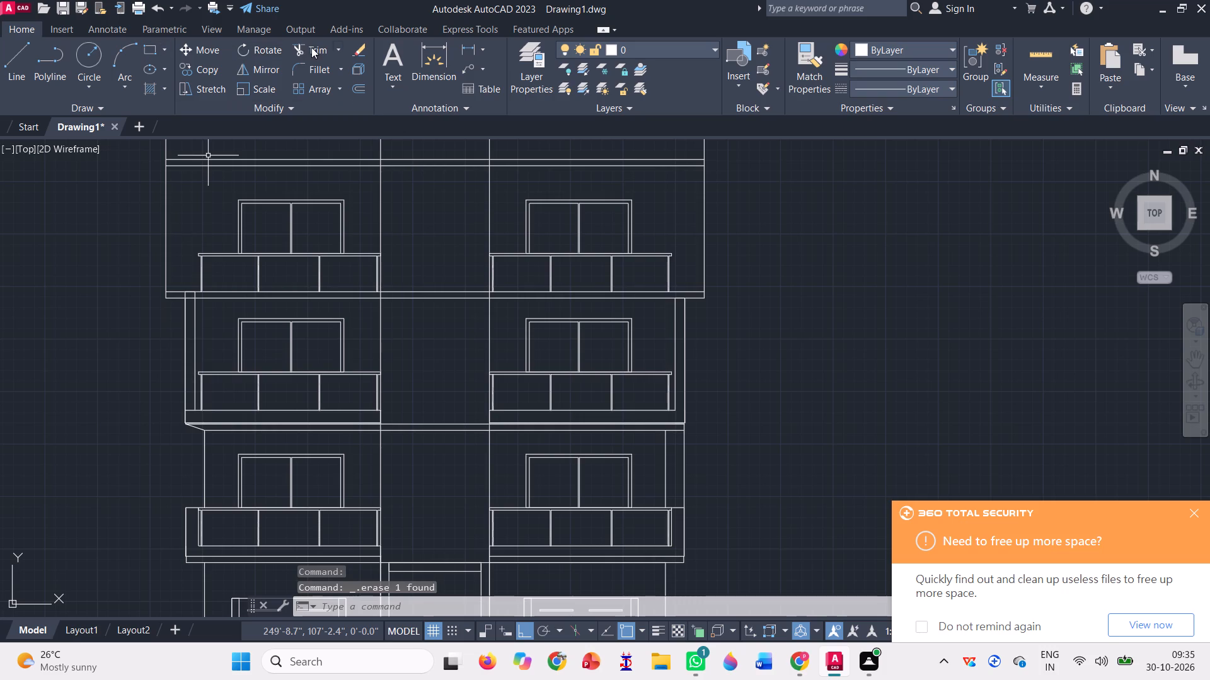
# Trim the balcony base line between the outer and inner edges of the second-floor left end band.
pyautogui.click(311, 47)
pyautogui.scroll(1, 189, 425)
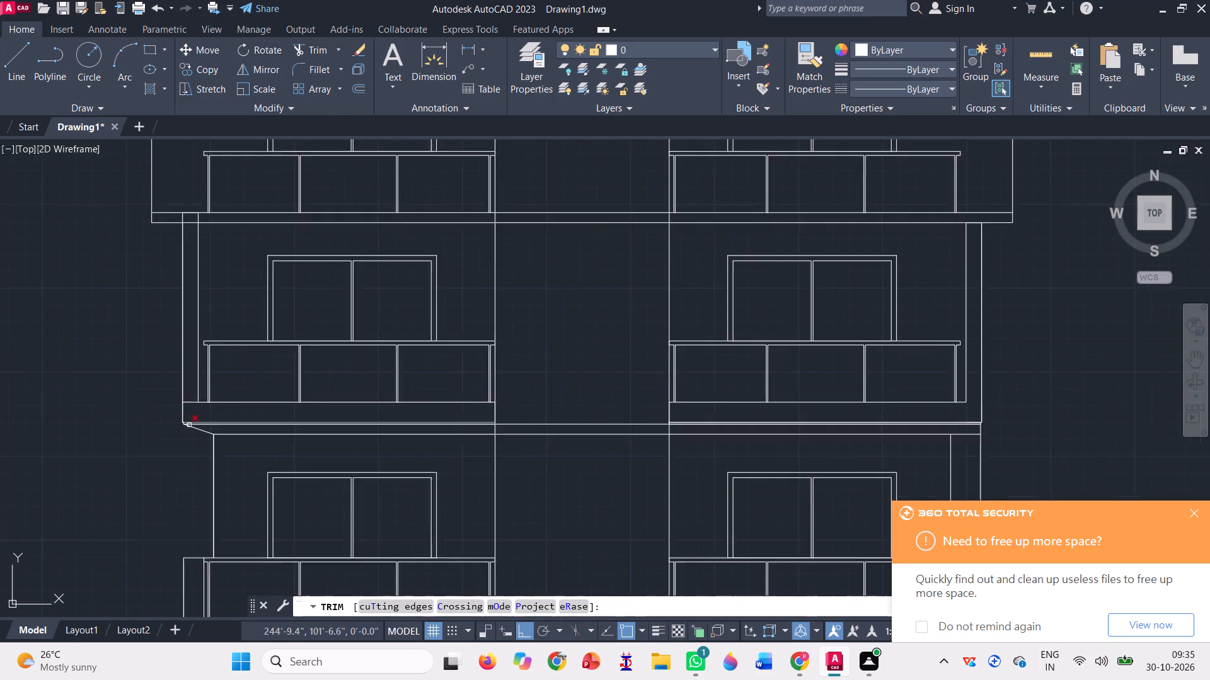
pyautogui.scroll(1, 189, 425)
pyautogui.click(197, 390)
pyautogui.scroll(-2, 205, 426)
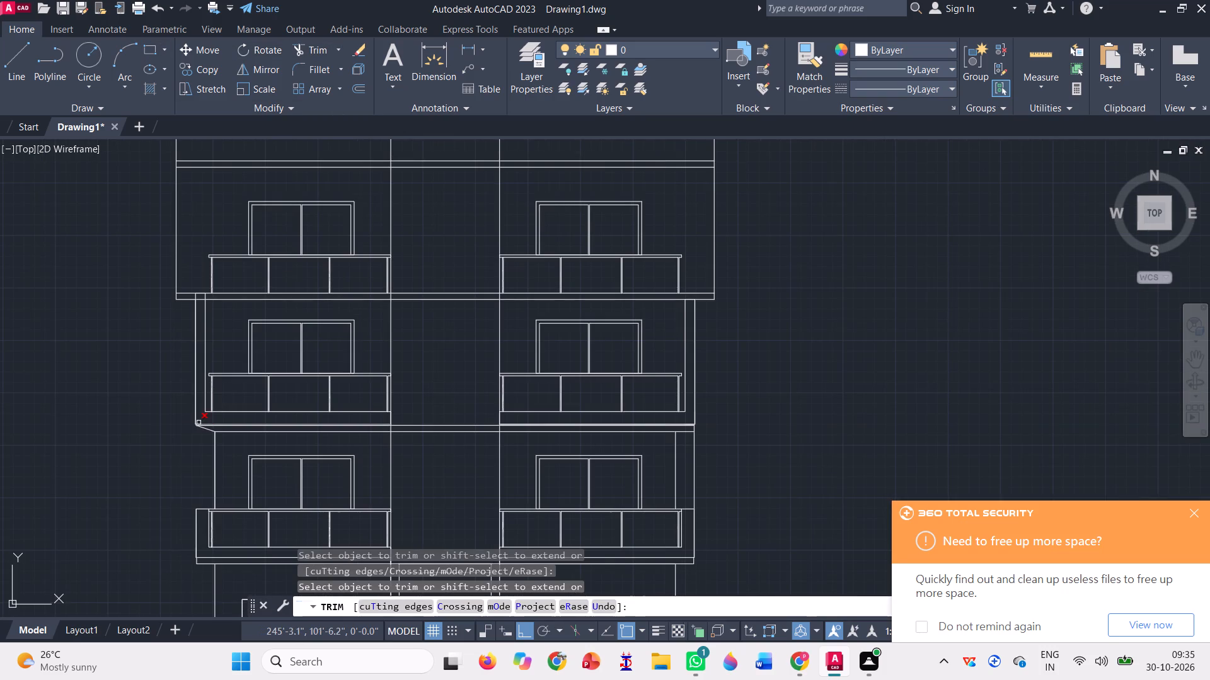
pyautogui.press('Escape')
# Trim the junction of the second-floor left end band and third-floor slab, removing the slab underside between the band's edges and the edges inside the slab.
pyautogui.scroll(2, 193, 294)
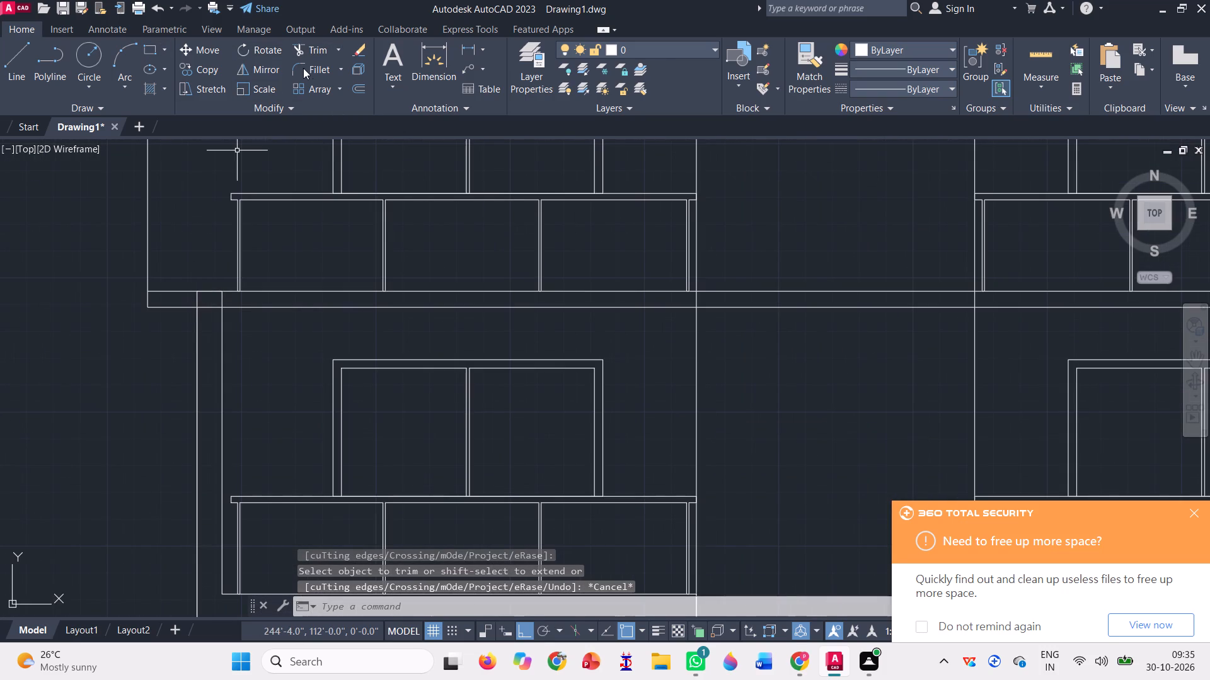
pyautogui.click(297, 46)
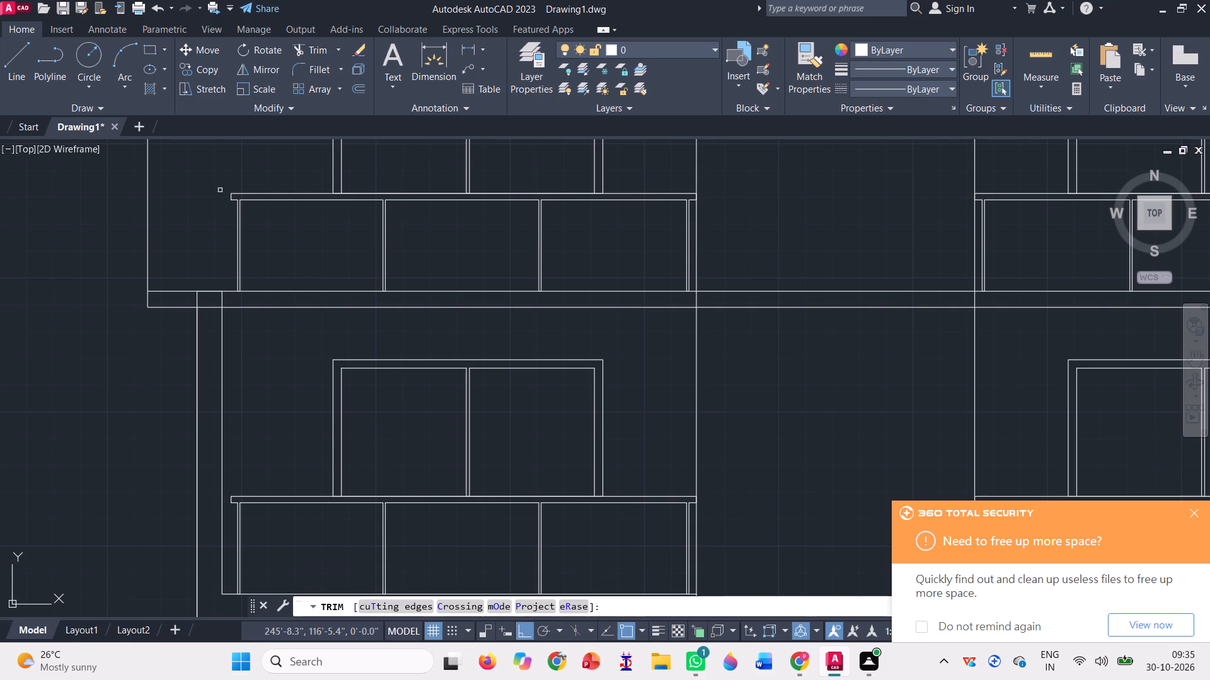
pyautogui.click(209, 310)
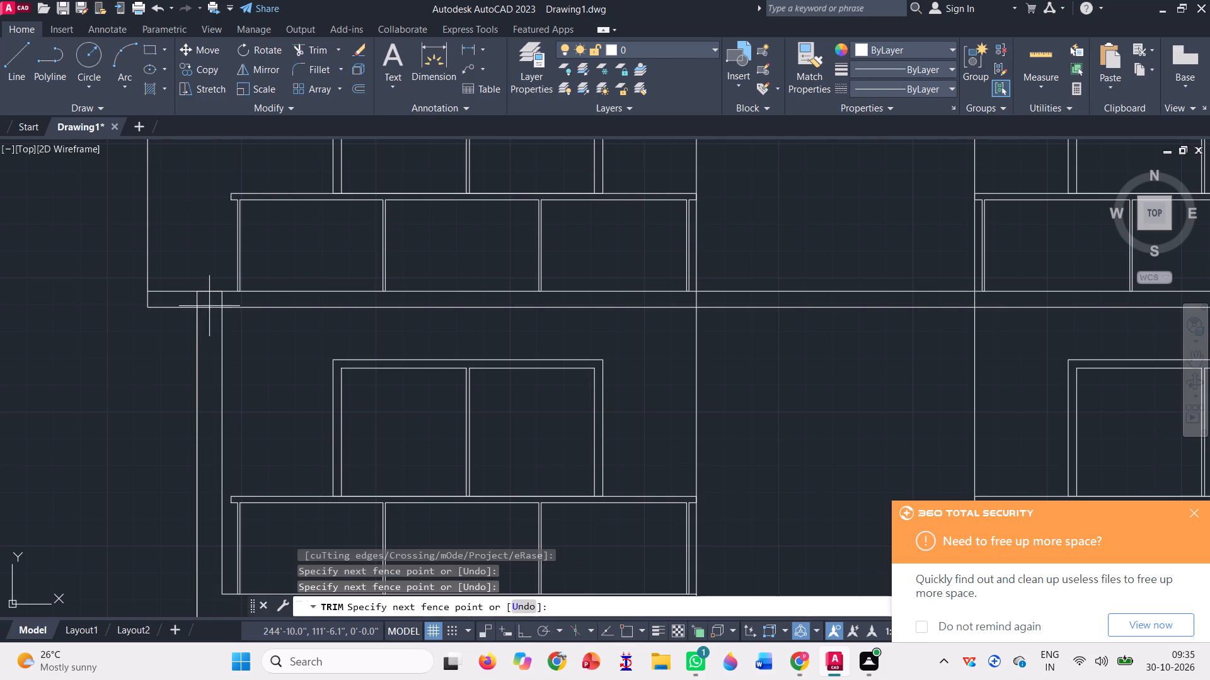
pyautogui.click(209, 304)
pyautogui.click(188, 302)
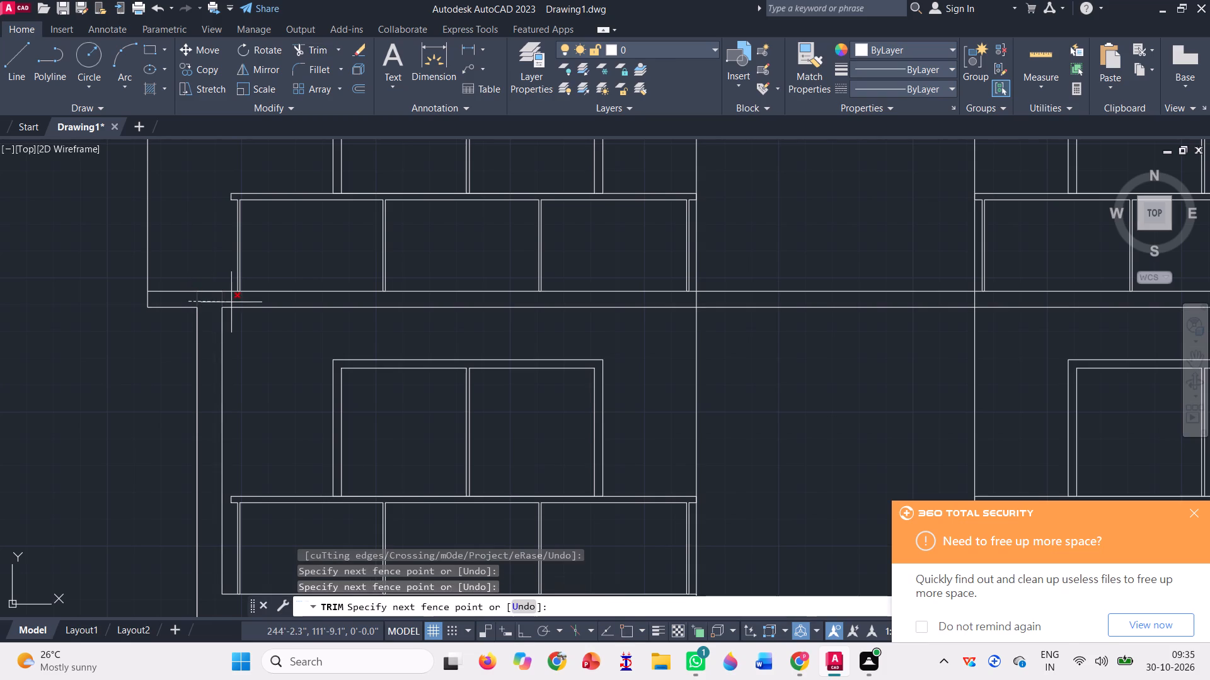
pyautogui.click(231, 302)
pyautogui.scroll(-1, 208, 359)
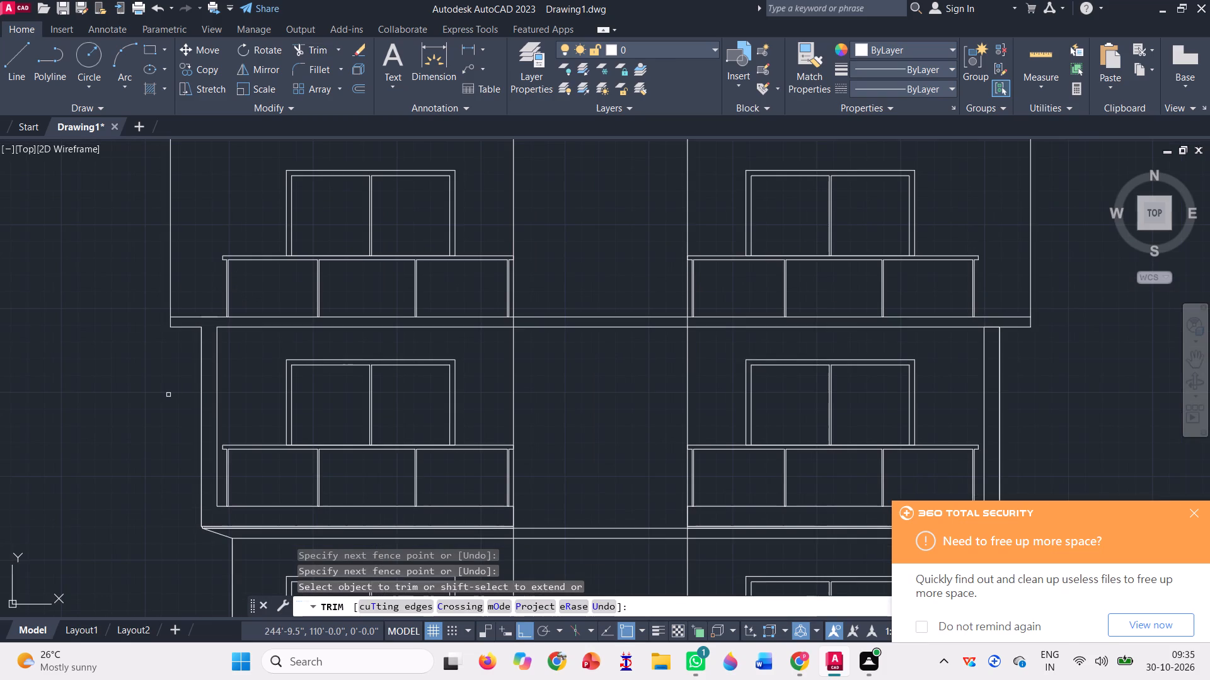
pyautogui.scroll(-1, 168, 395)
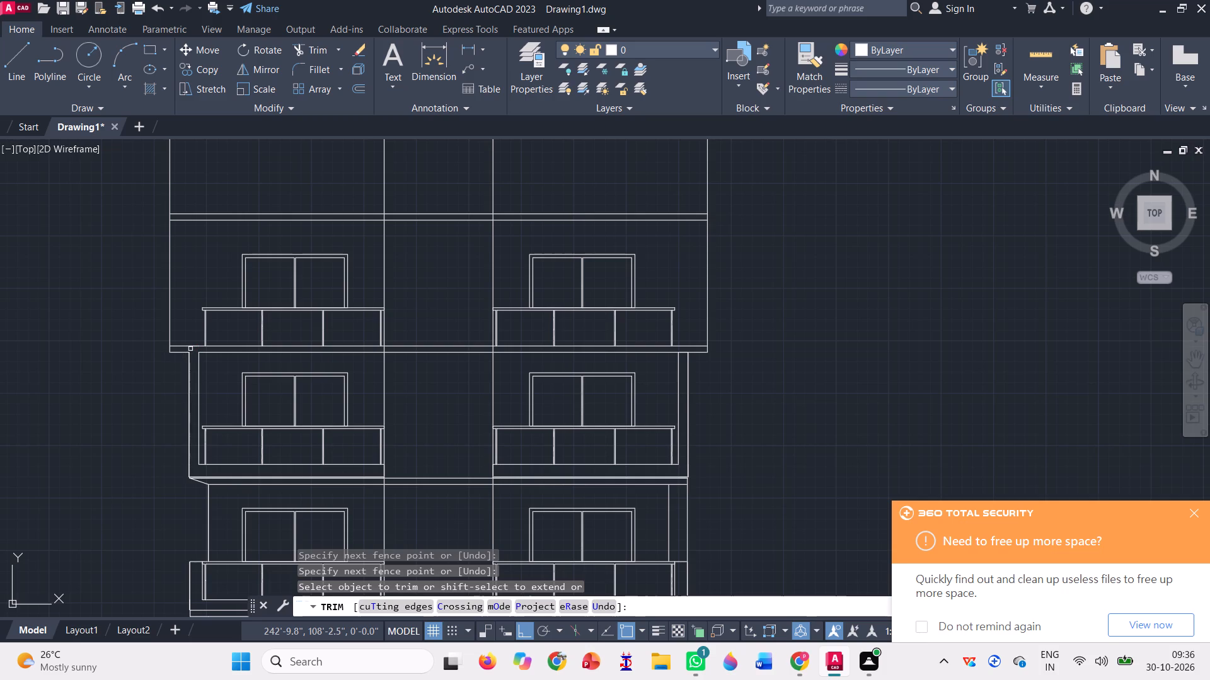
pyautogui.scroll(-2, 193, 347)
pyautogui.press('Escape')
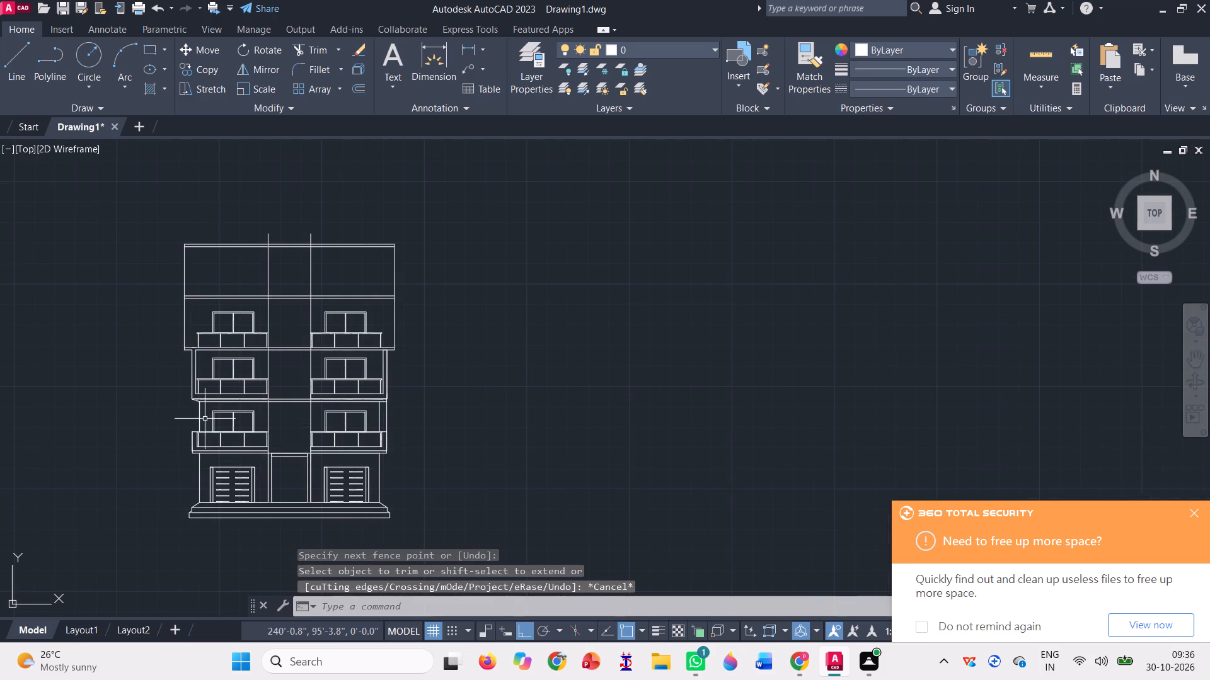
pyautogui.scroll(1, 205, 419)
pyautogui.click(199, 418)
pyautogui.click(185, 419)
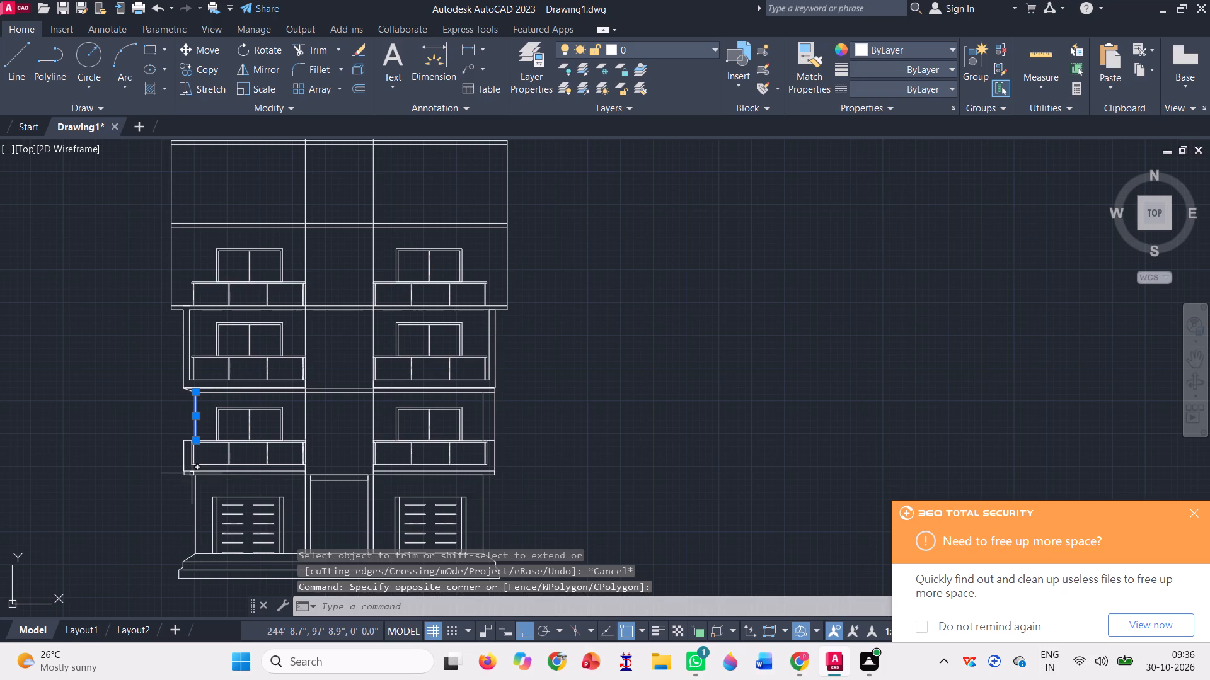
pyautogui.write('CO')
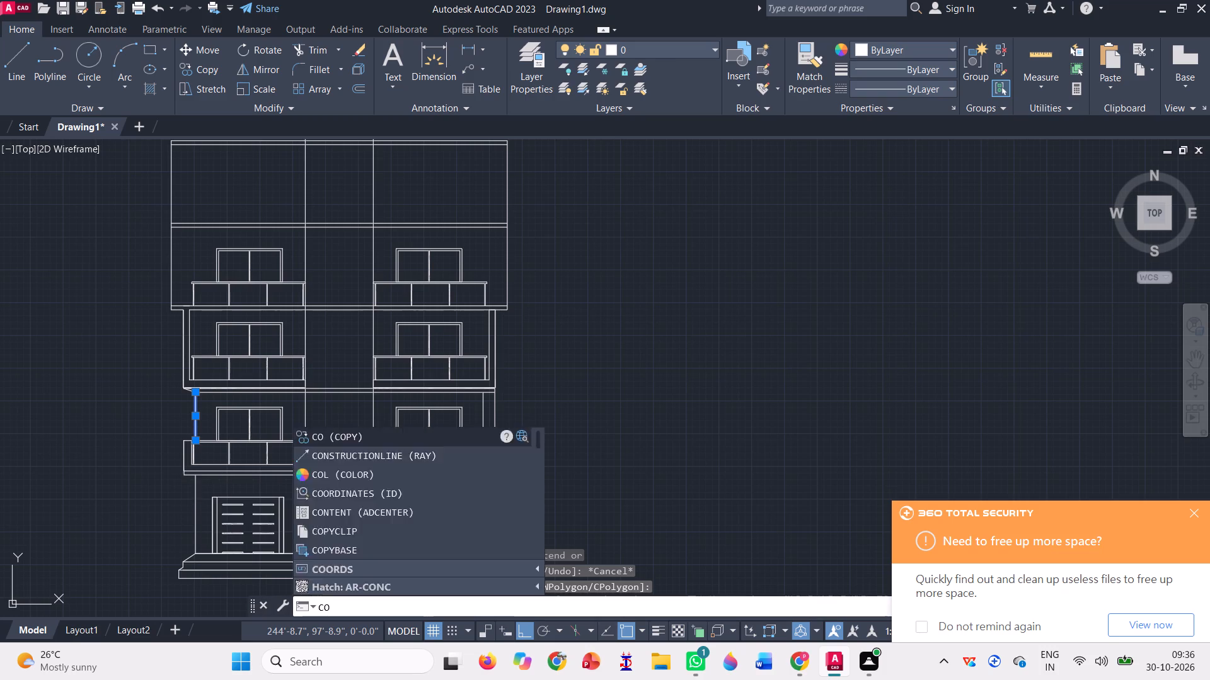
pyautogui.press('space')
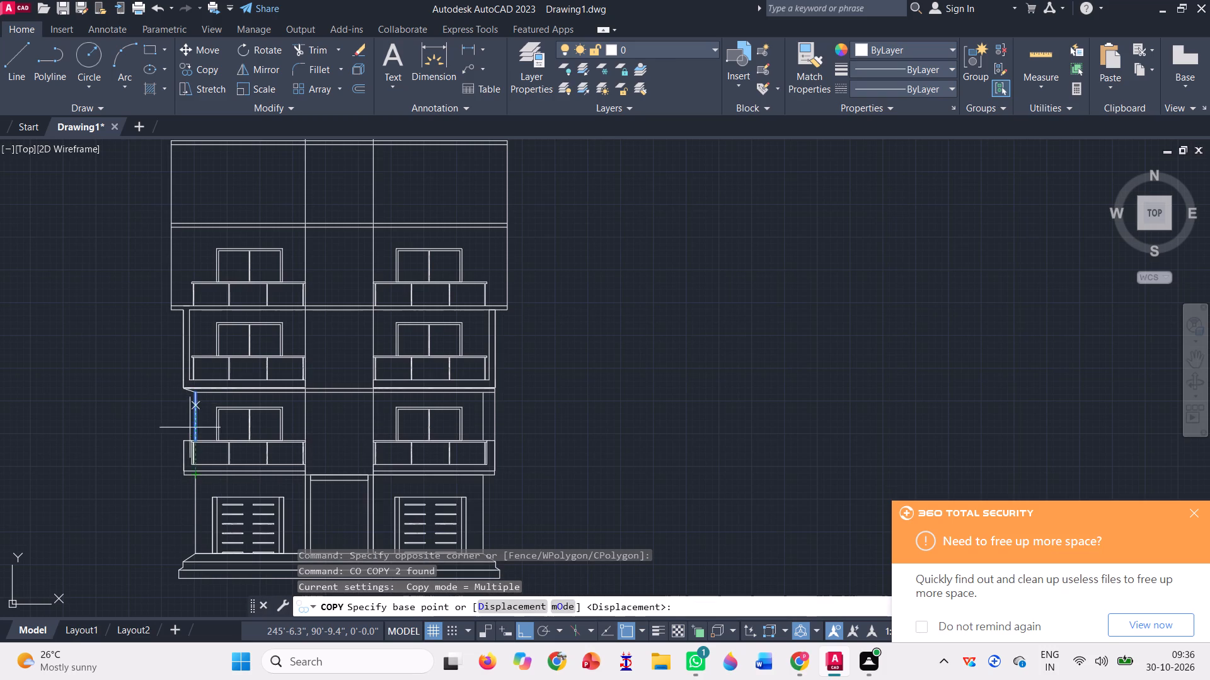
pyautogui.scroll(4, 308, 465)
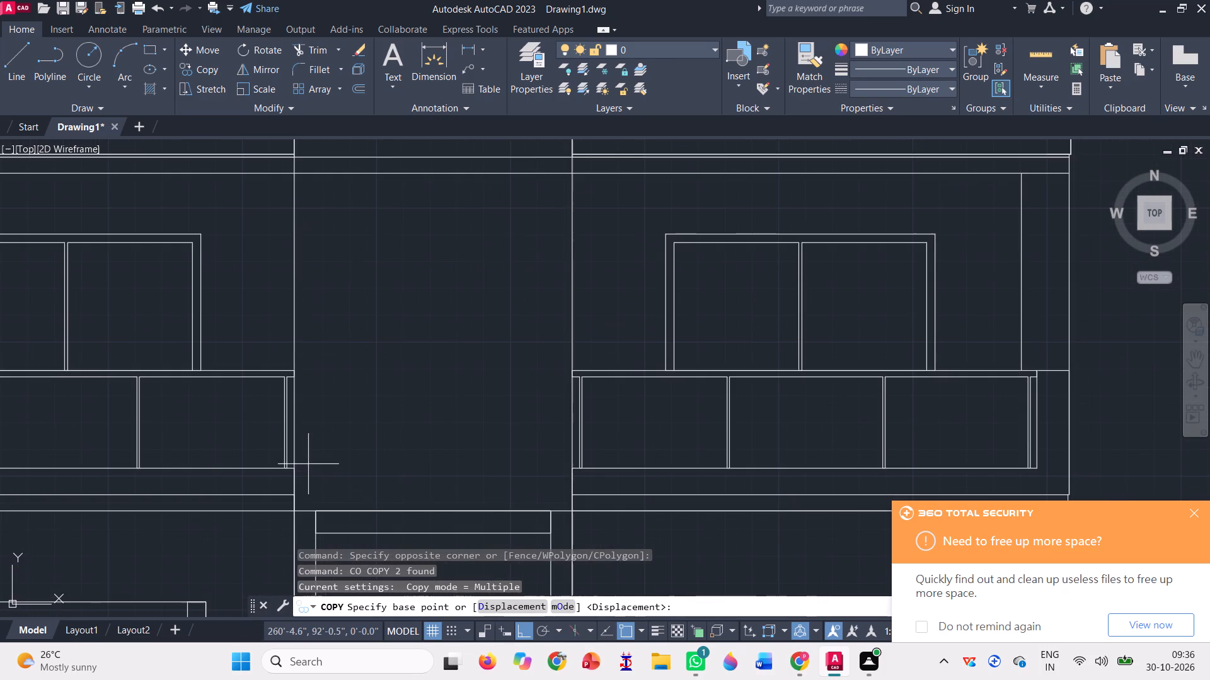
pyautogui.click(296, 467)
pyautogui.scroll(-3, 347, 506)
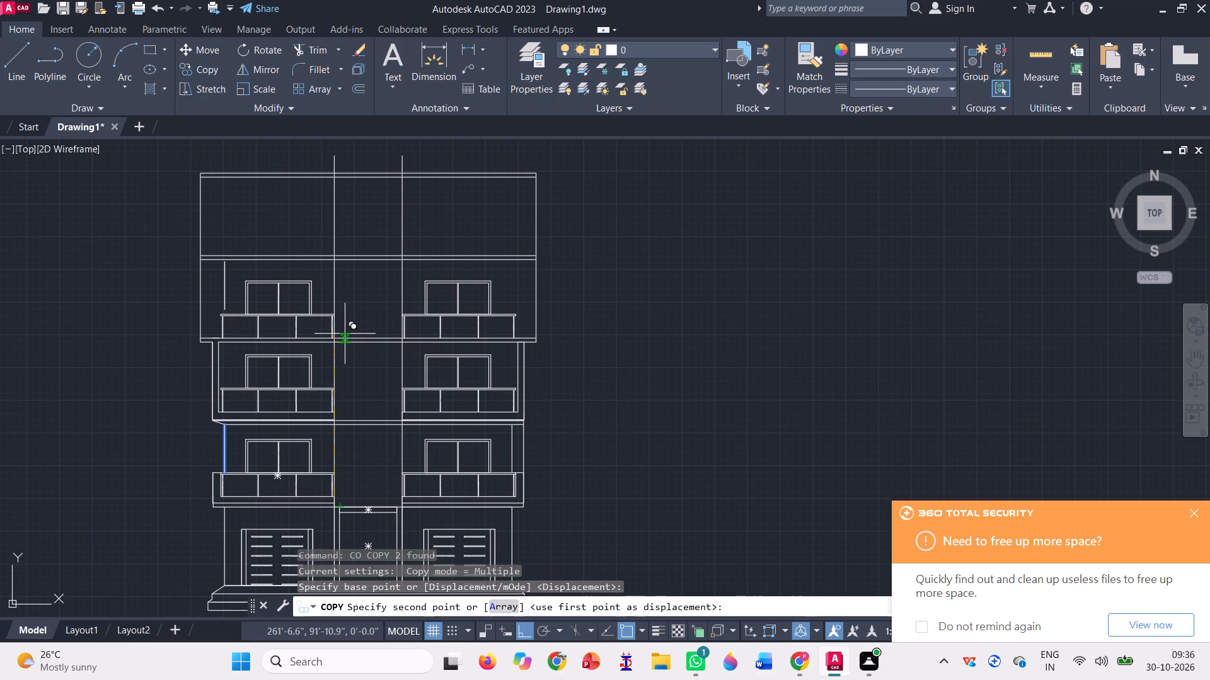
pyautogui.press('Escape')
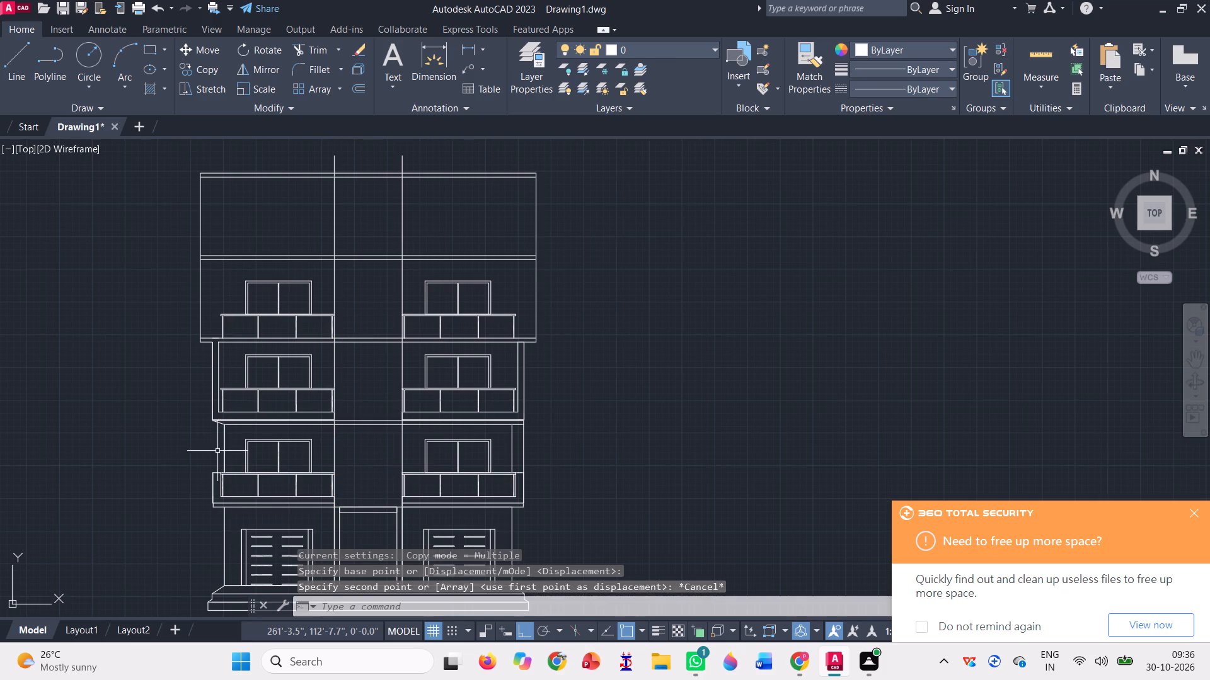
# Copy the first floor's left wall line up to the third floor, from the first-floor slab underside to the third-floor slab underside.
pyautogui.click(233, 451)
pyautogui.click(214, 448)
pyautogui.write('CO')
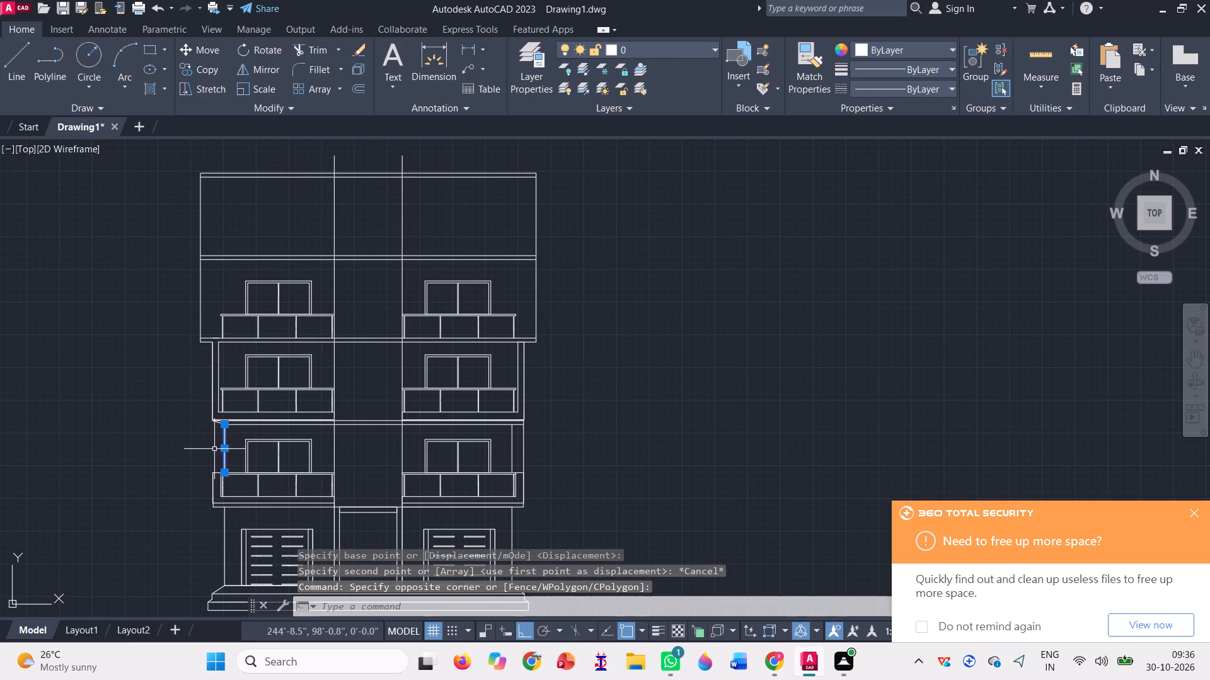
pyautogui.press('space')
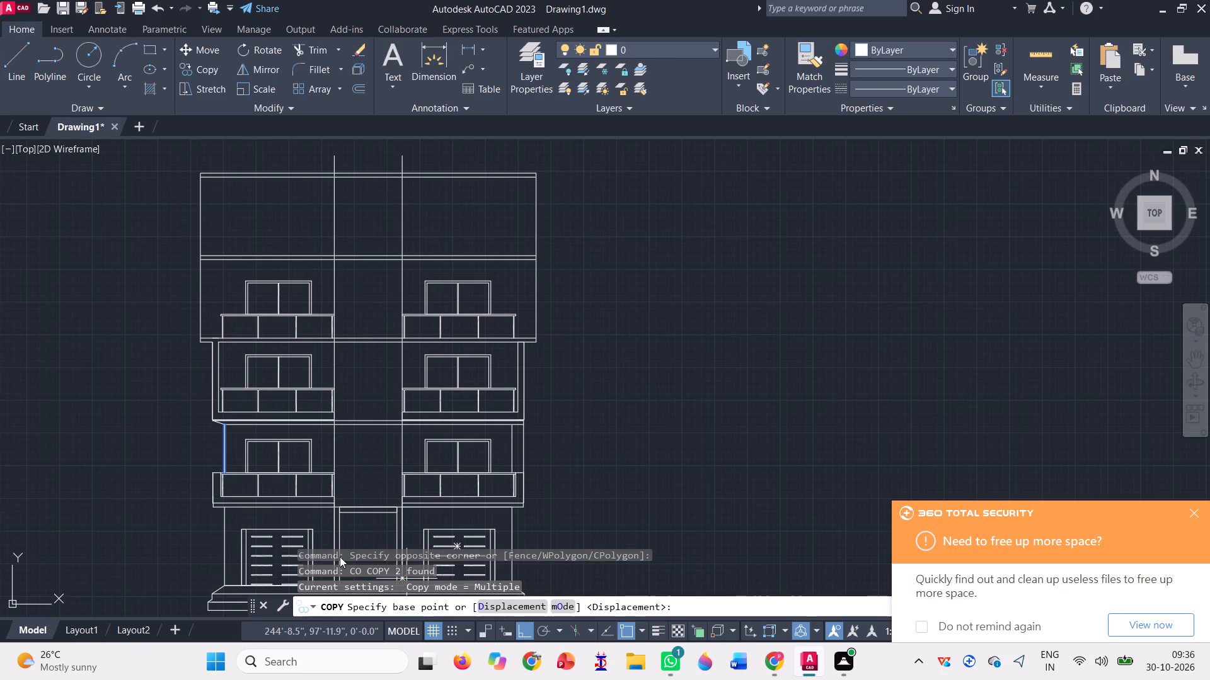
pyautogui.scroll(3, 331, 510)
pyautogui.click(337, 499)
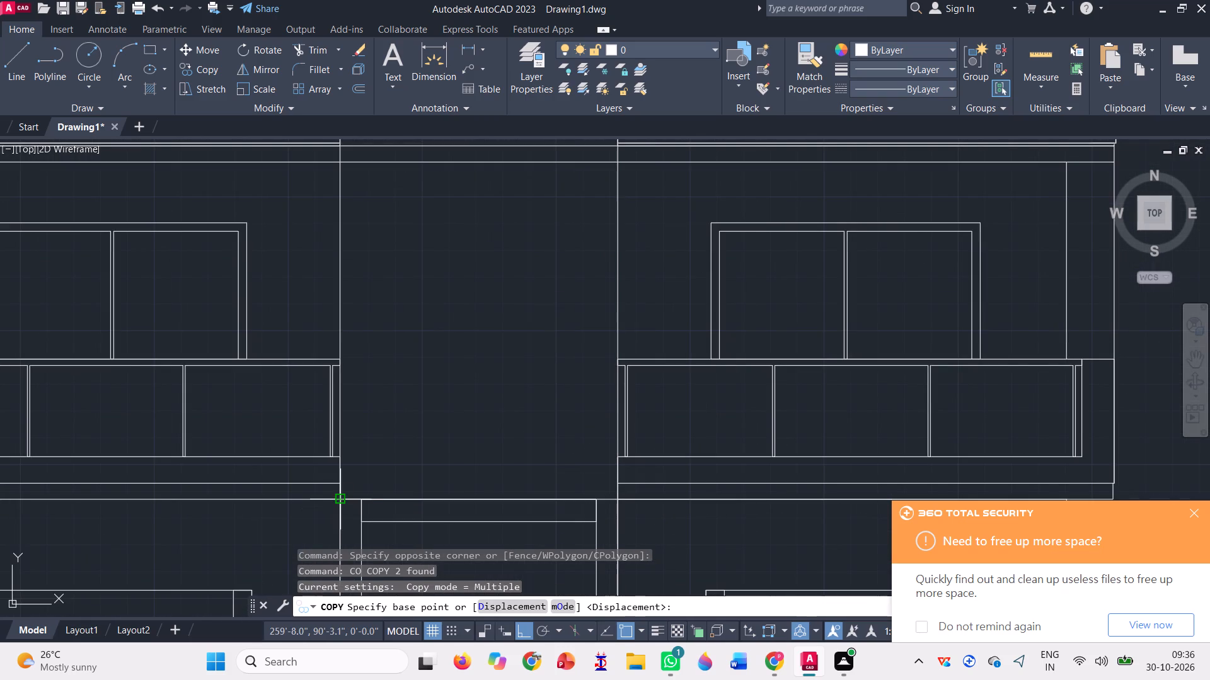
pyautogui.scroll(-3, 338, 504)
pyautogui.scroll(3, 352, 326)
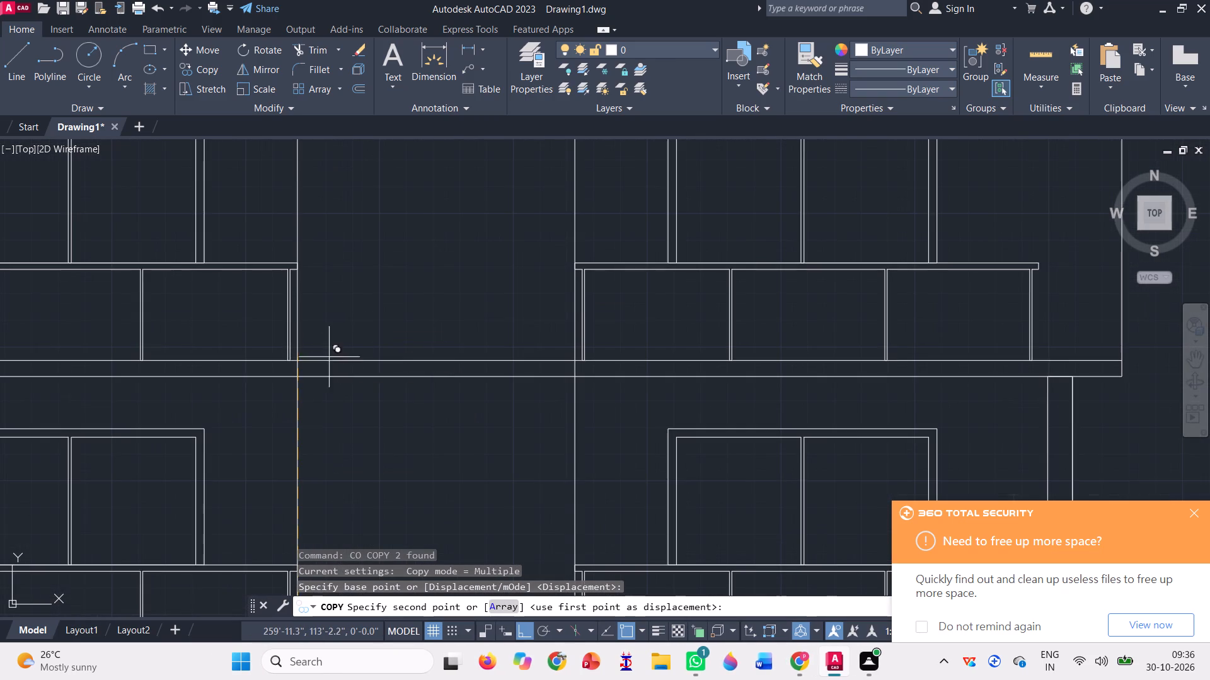
pyautogui.click(301, 380)
pyautogui.scroll(-2, 338, 332)
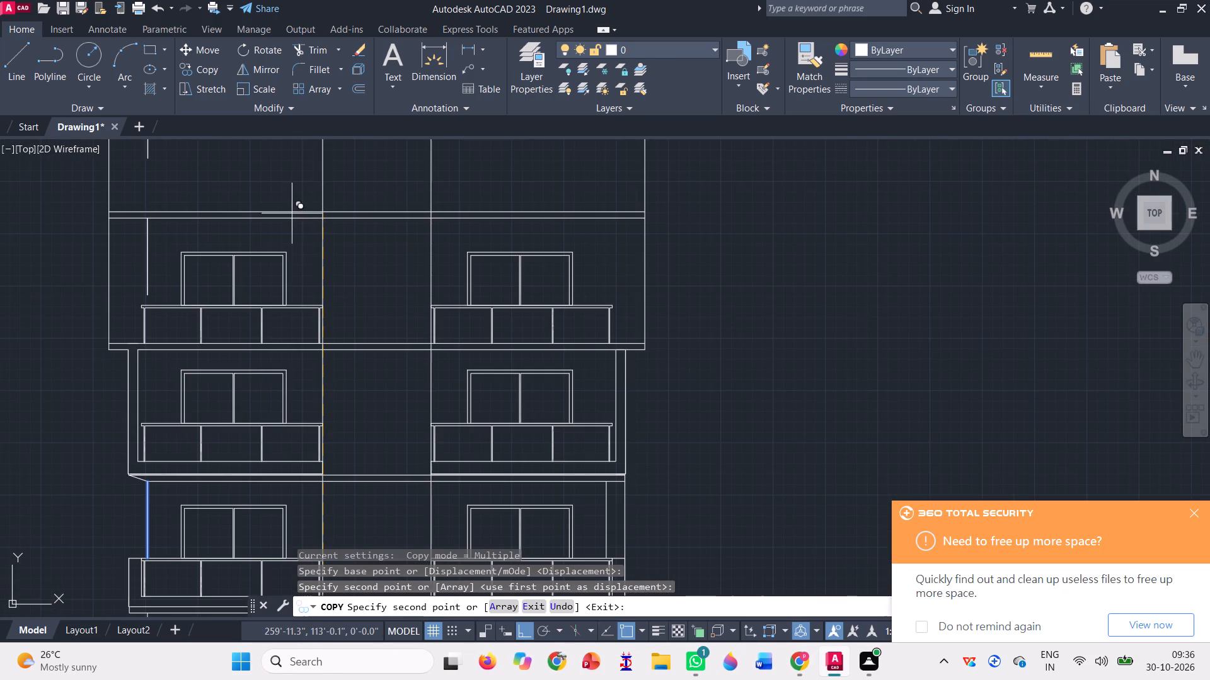
pyautogui.press('space')
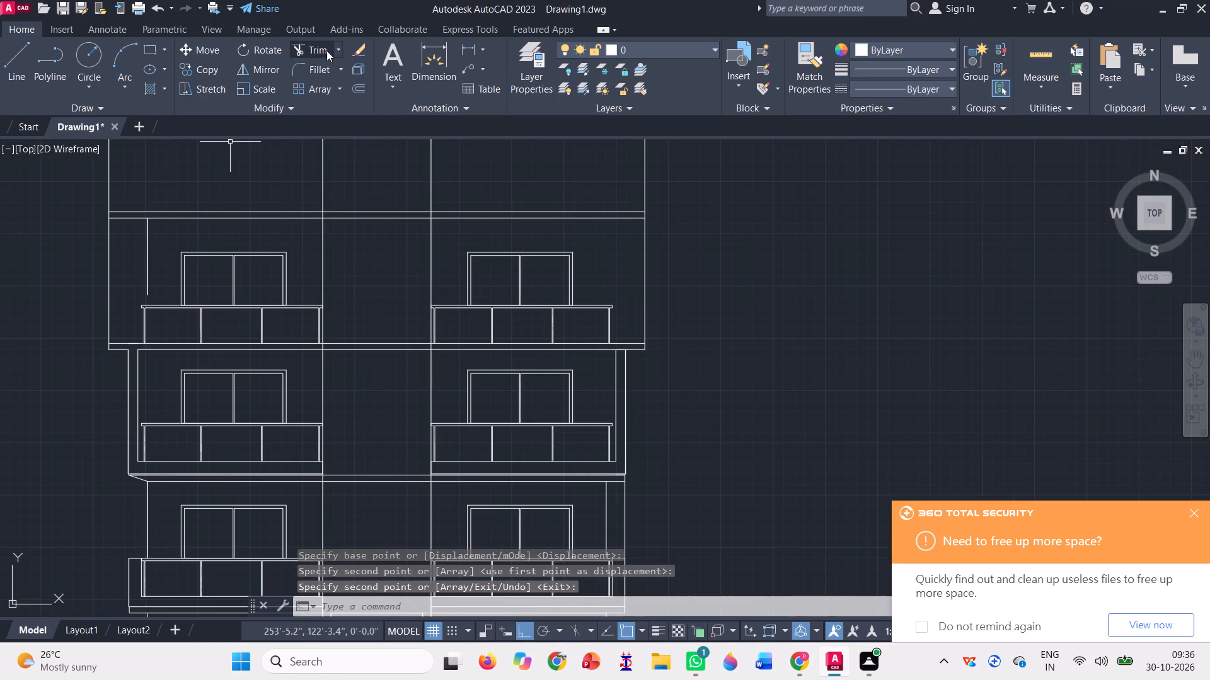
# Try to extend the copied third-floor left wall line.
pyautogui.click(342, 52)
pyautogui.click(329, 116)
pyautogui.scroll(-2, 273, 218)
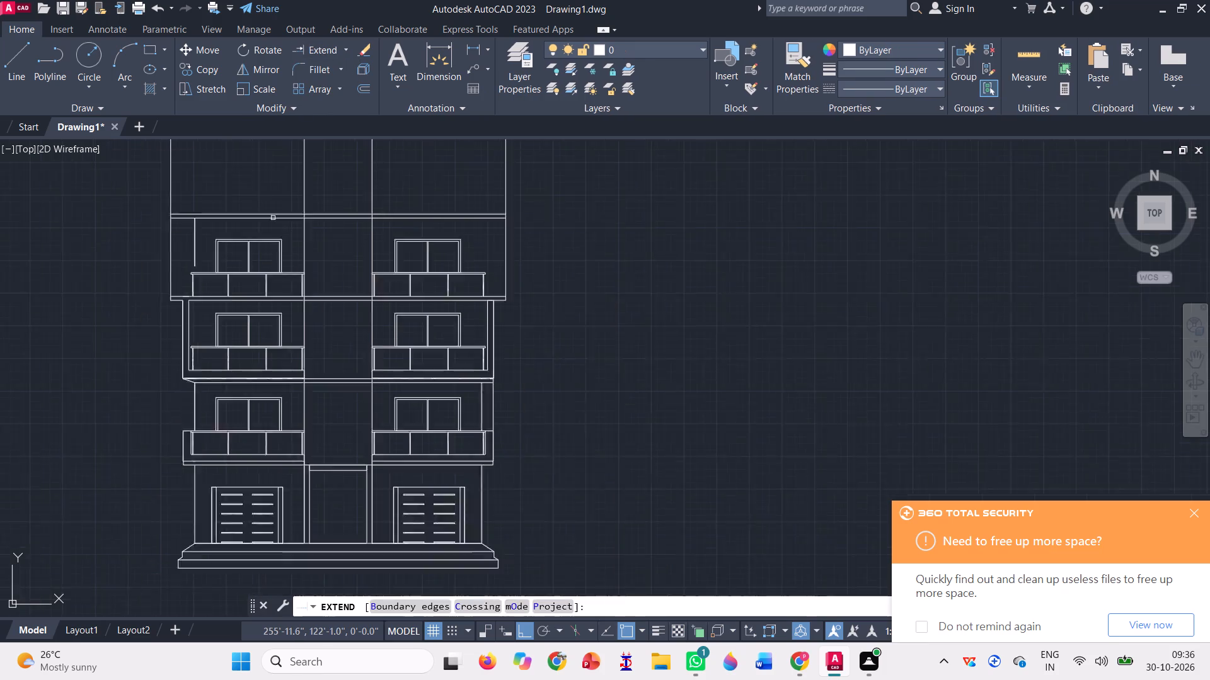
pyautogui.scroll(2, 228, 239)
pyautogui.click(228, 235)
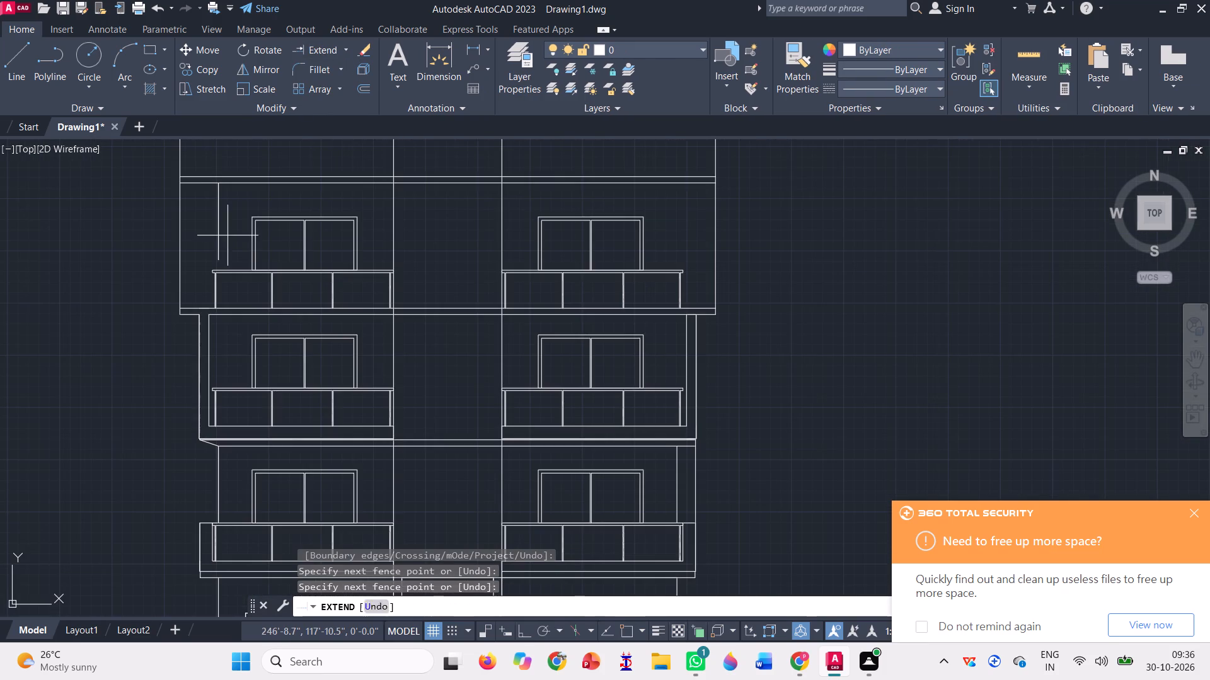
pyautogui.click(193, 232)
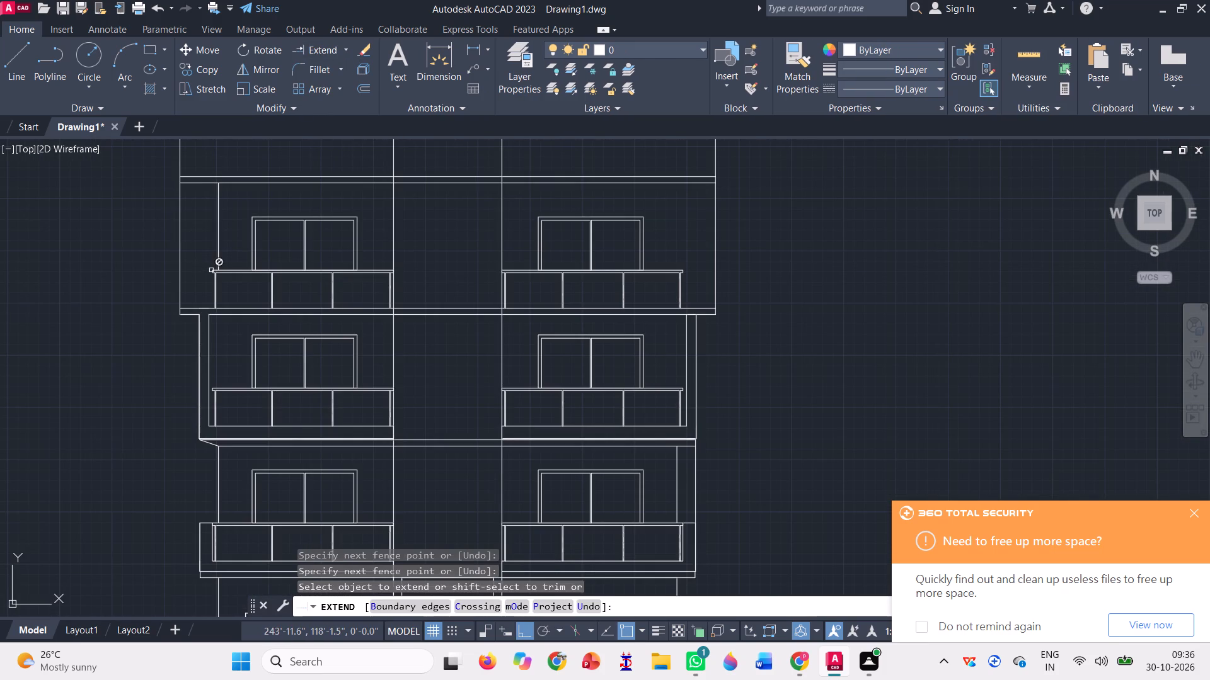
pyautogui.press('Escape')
# Draw a vertical line from the outer end of the third floor's left balcony handrail down to the slab's top line.
pyautogui.scroll(1, 224, 272)
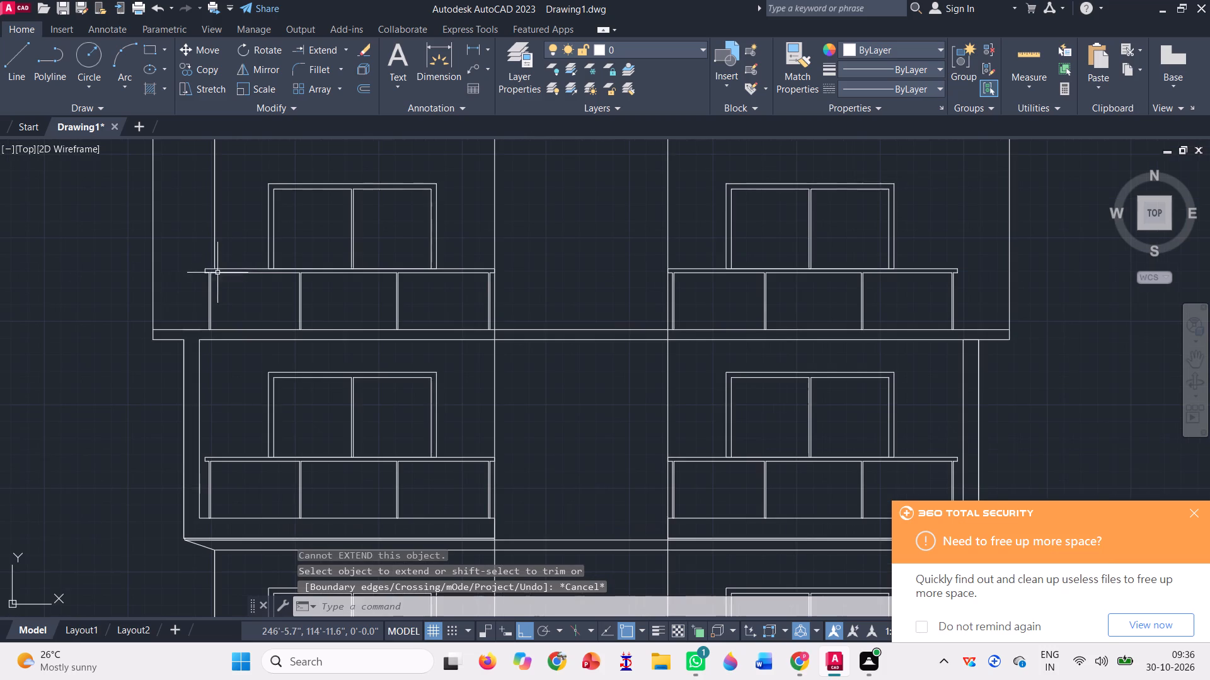
pyautogui.scroll(-1, 202, 276)
pyautogui.scroll(1, 202, 276)
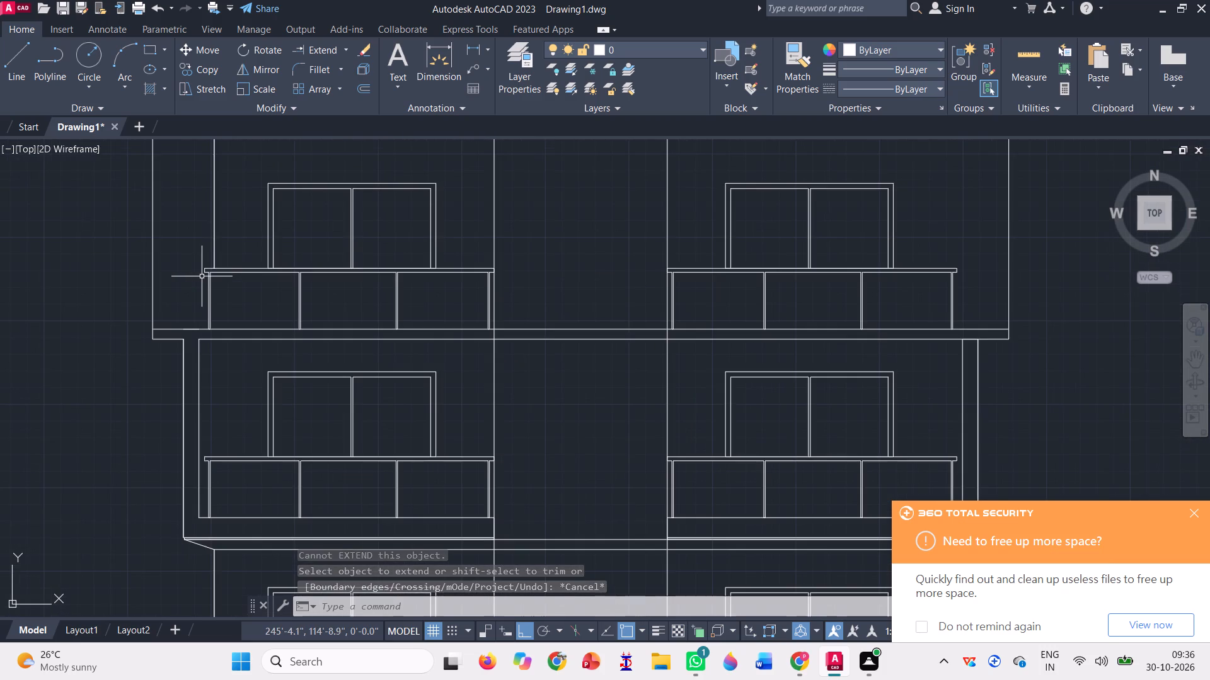
pyautogui.press('l')
pyautogui.press('Return')
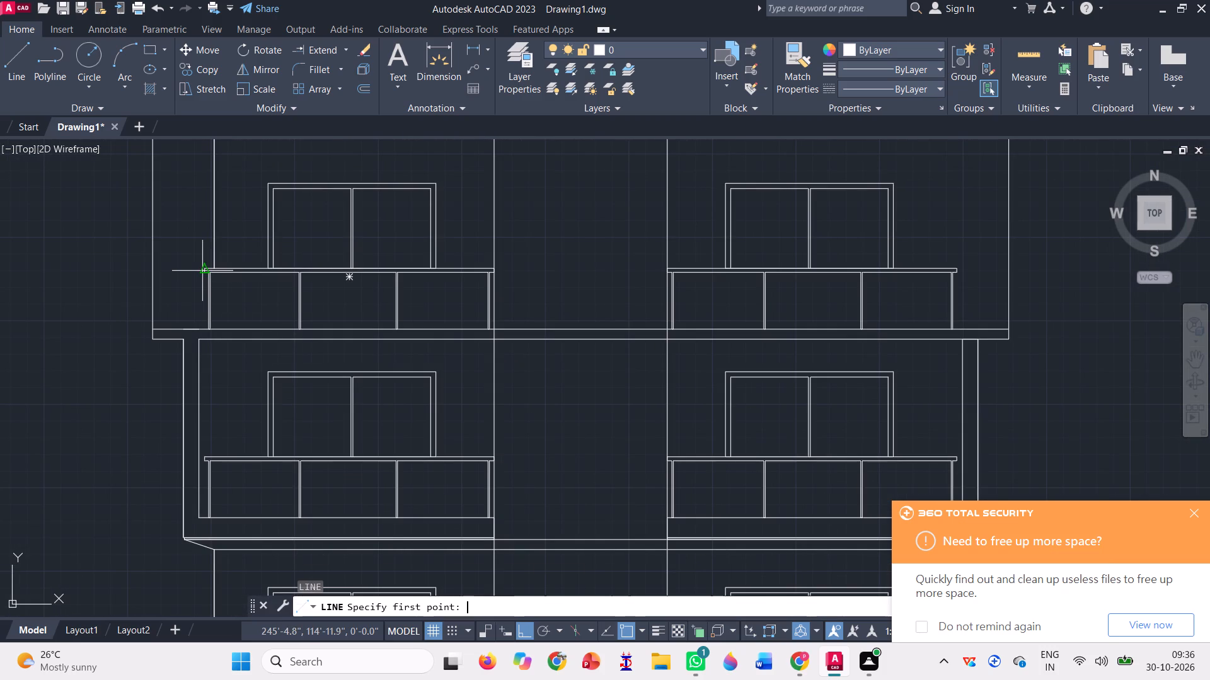
pyautogui.scroll(2, 205, 268)
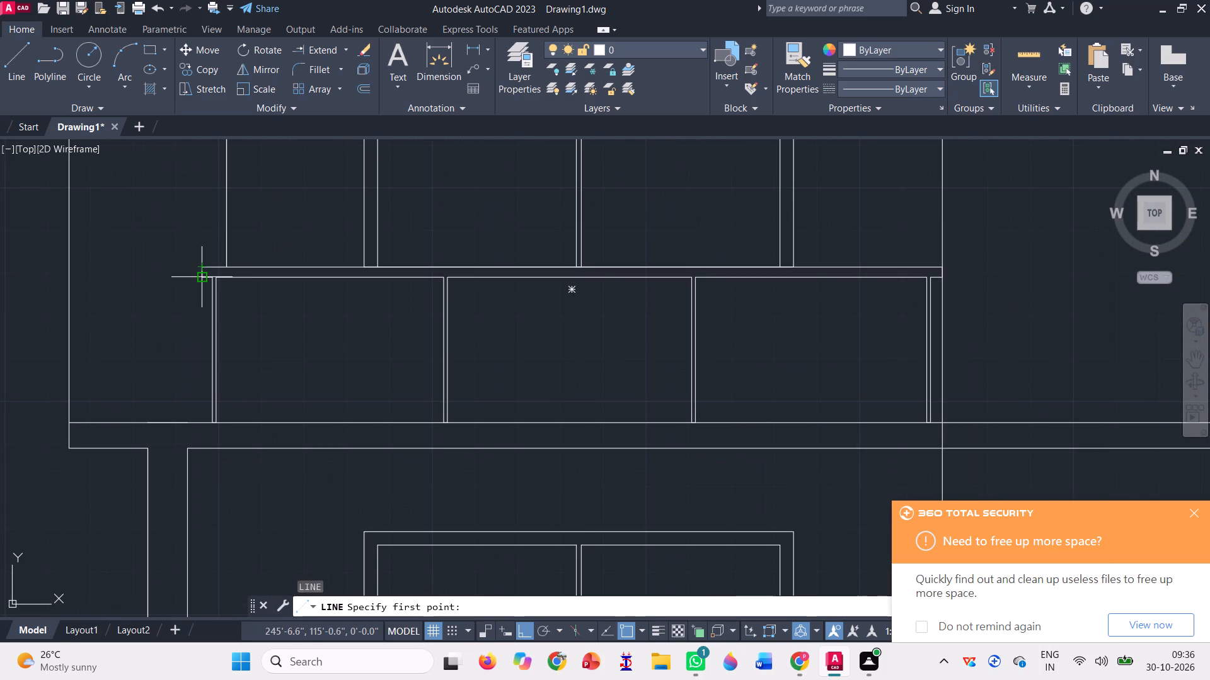
pyautogui.click(198, 266)
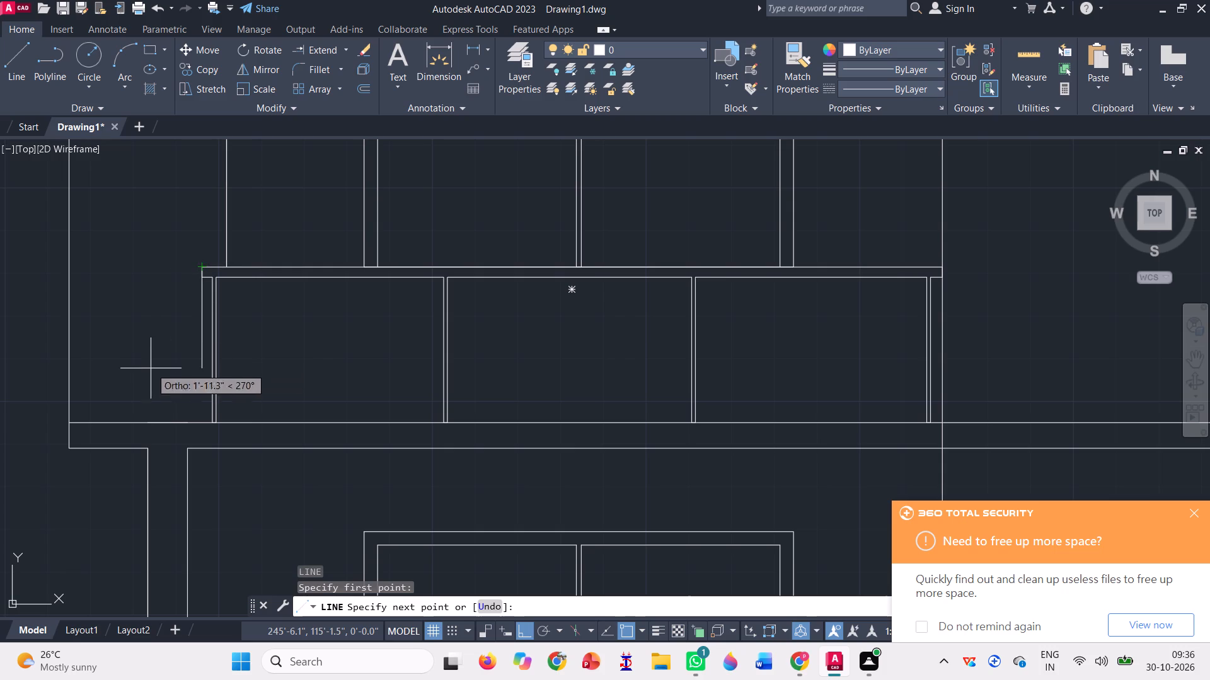
pyautogui.click(200, 421)
pyautogui.scroll(-2, 161, 431)
pyautogui.press('space')
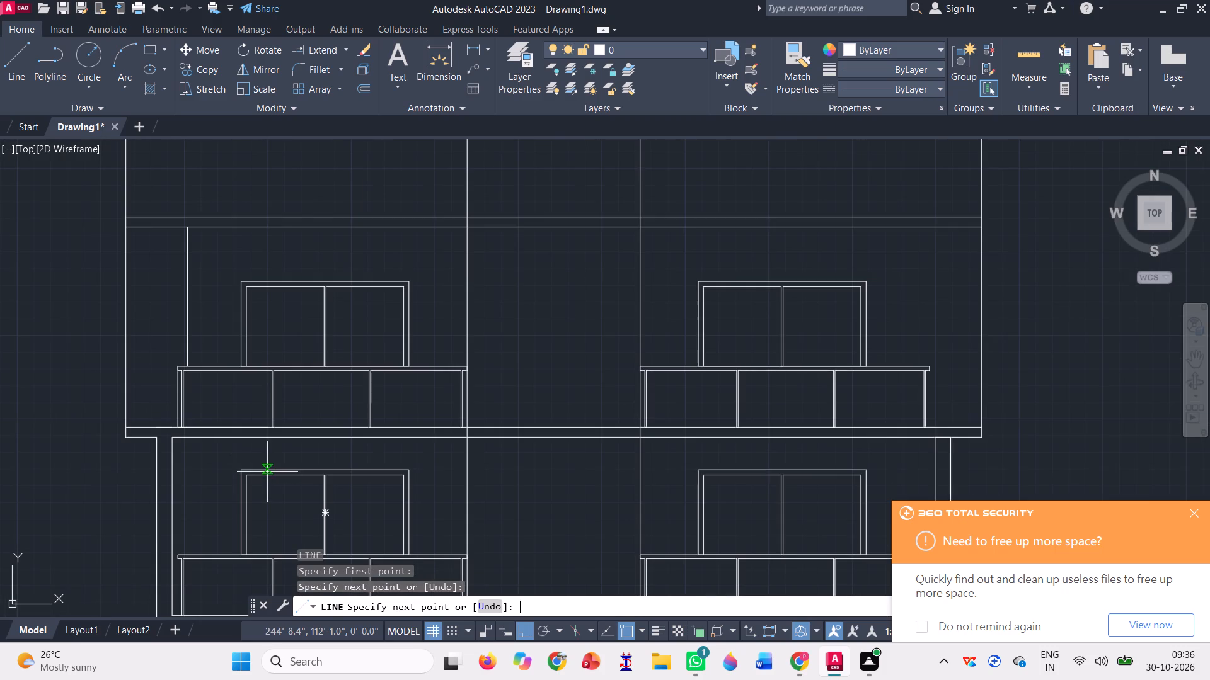
# Draw a line sloping up and outward from the top of the third-floor left wall line, continued horizontally to the central core's left line.
pyautogui.scroll(-2, 224, 470)
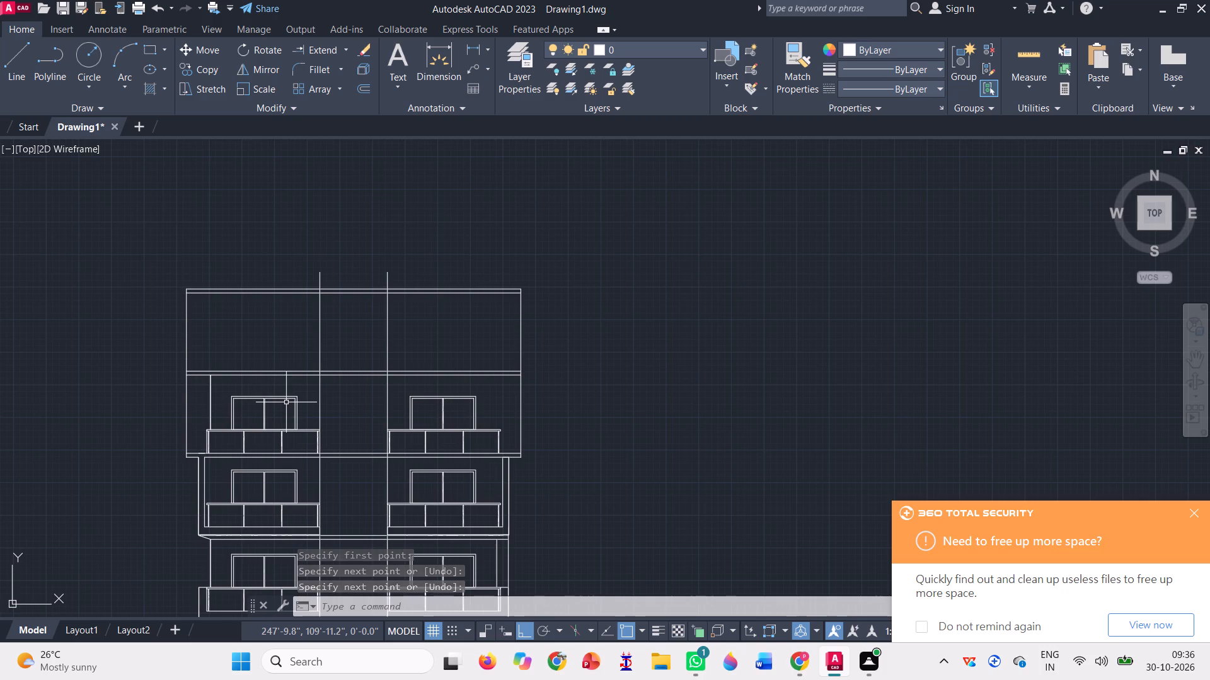
pyautogui.scroll(1, 287, 402)
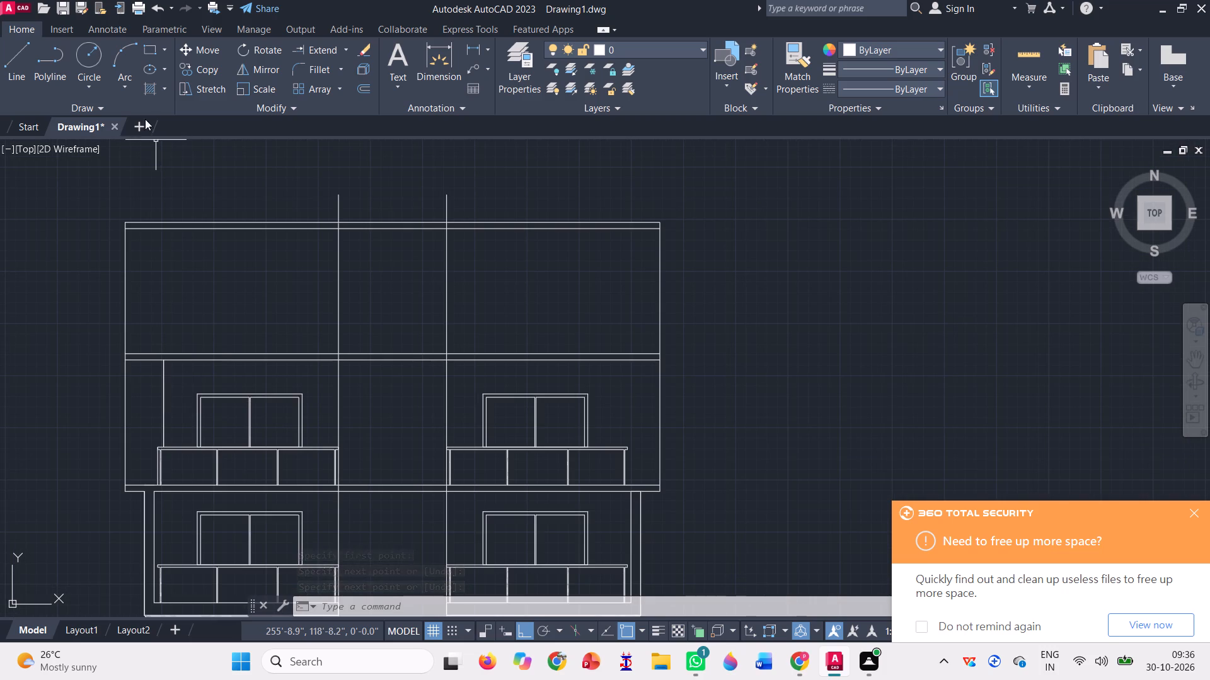
pyautogui.click(22, 62)
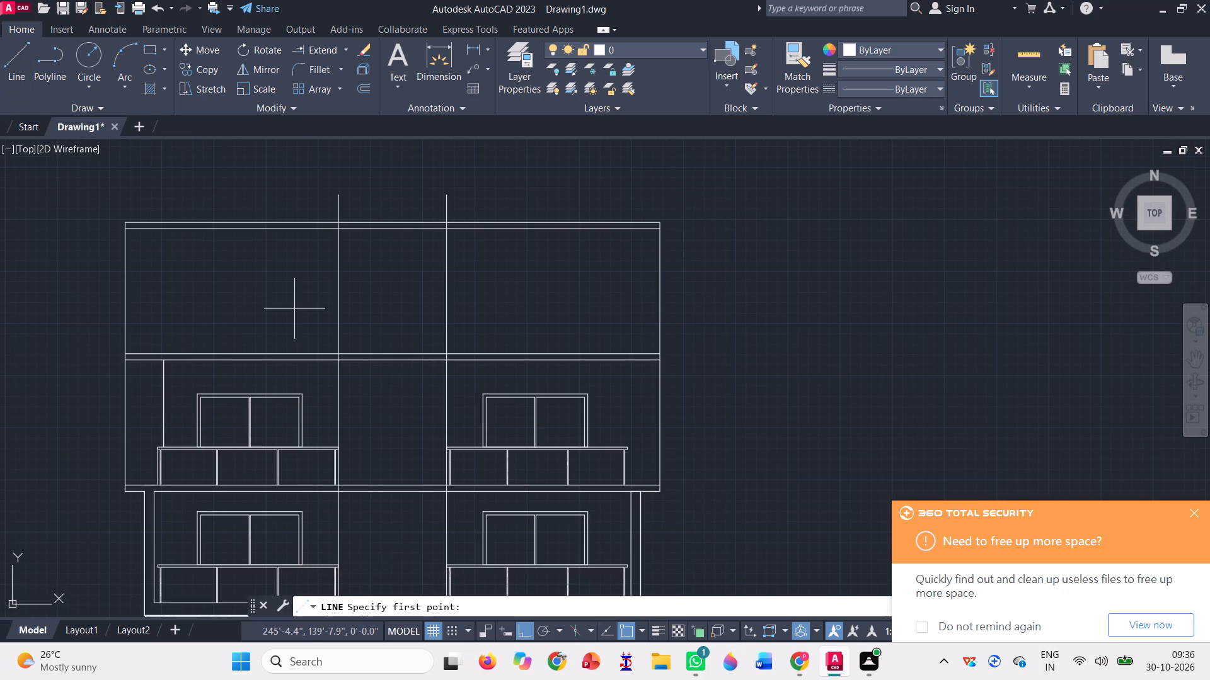
pyautogui.press('F8')
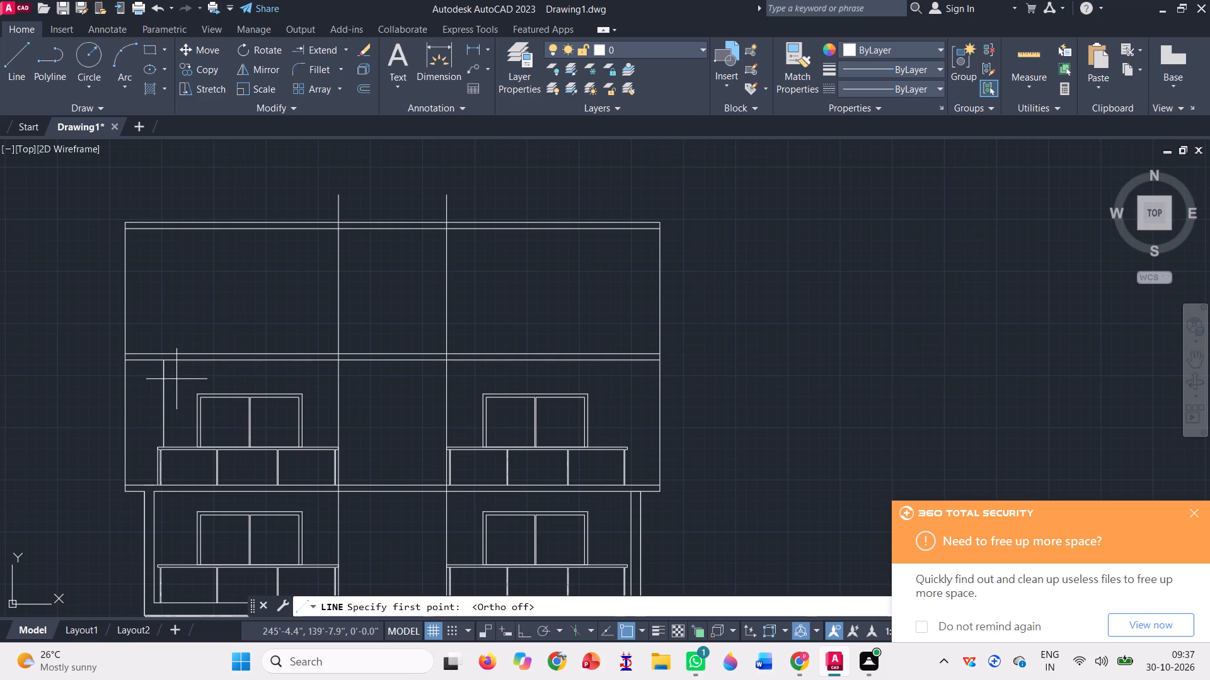
pyautogui.scroll(2, 163, 361)
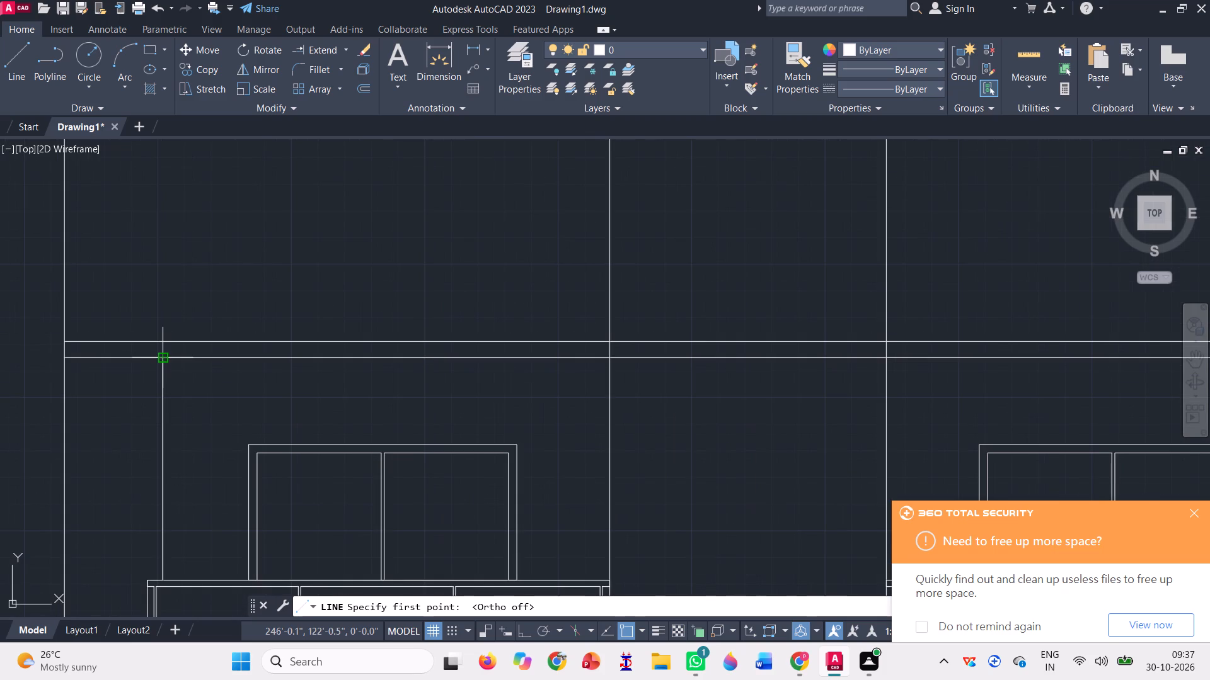
pyautogui.click(163, 361)
pyautogui.scroll(-1, 177, 365)
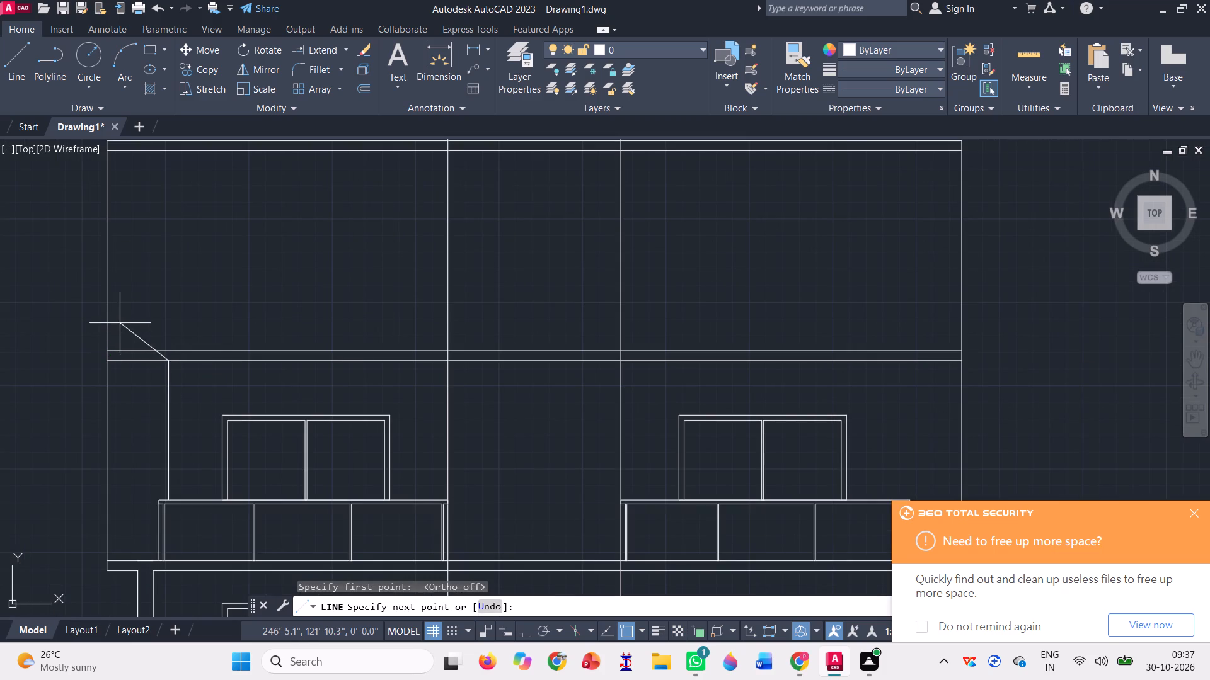
pyautogui.scroll(-1, 112, 319)
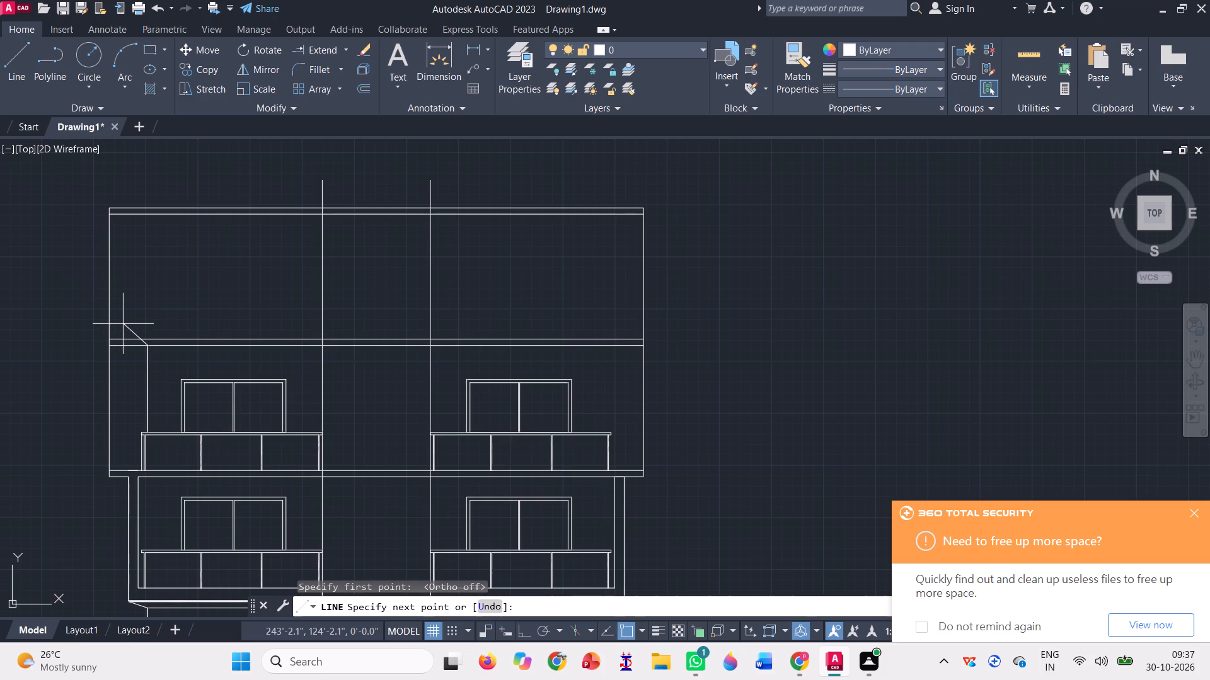
pyautogui.click(119, 317)
pyautogui.scroll(-2, 176, 317)
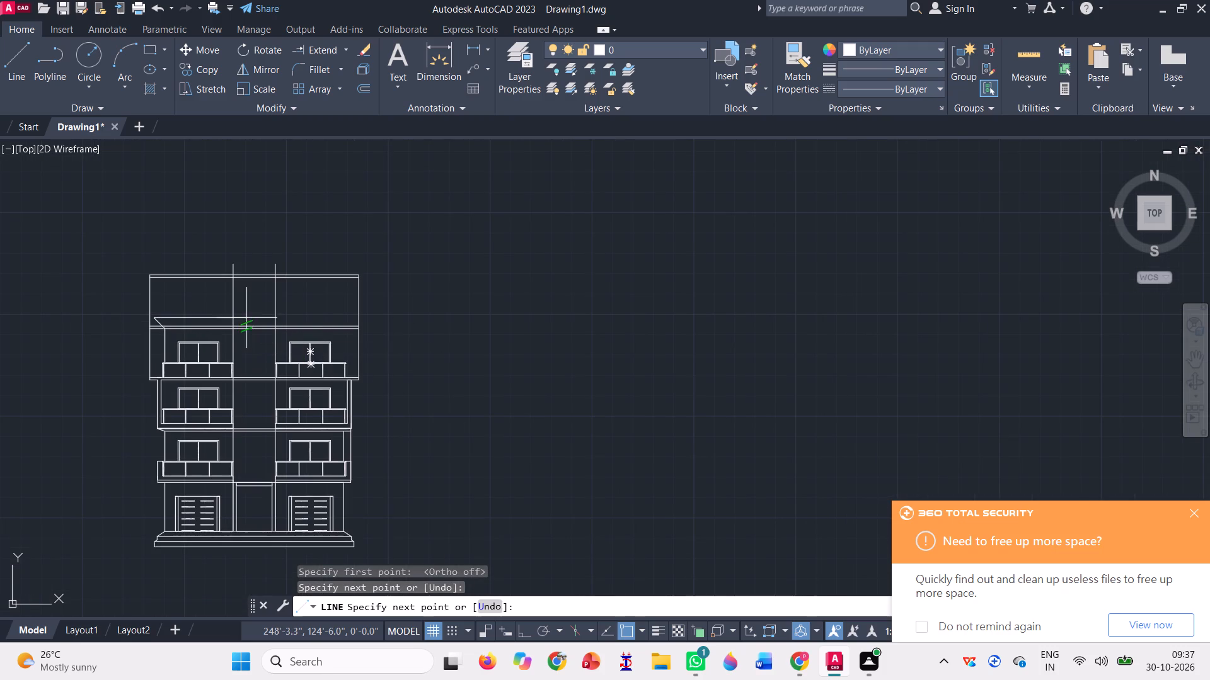
pyautogui.click(235, 320)
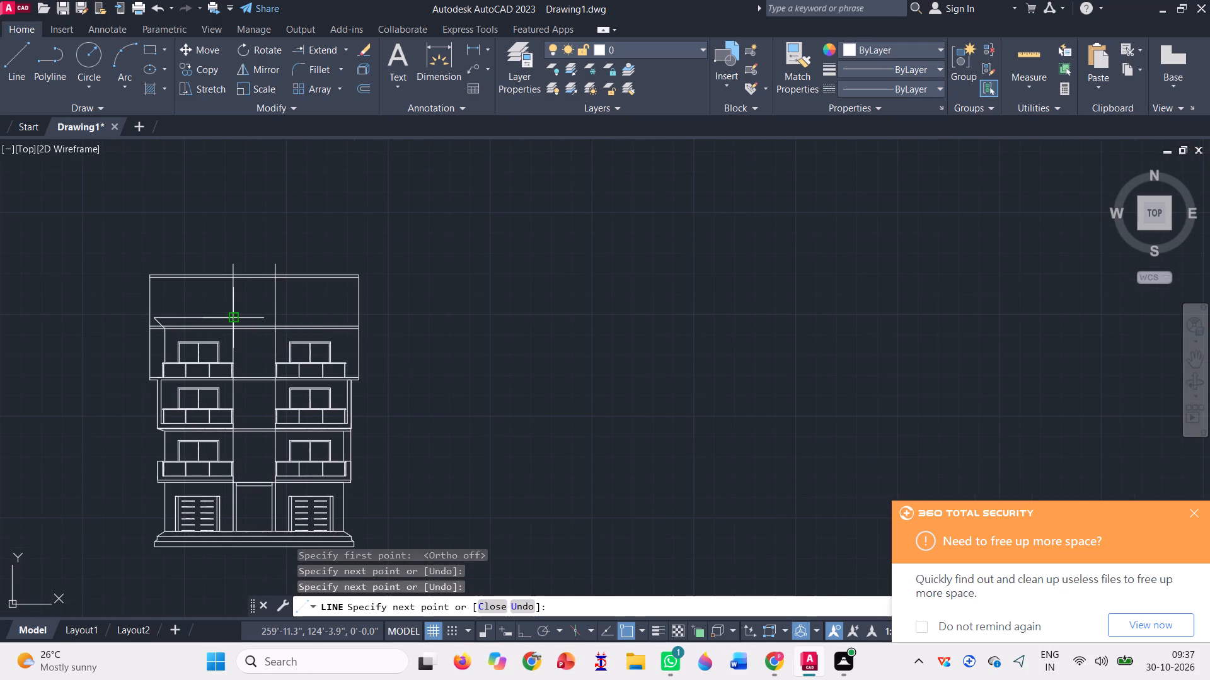
pyautogui.press('space')
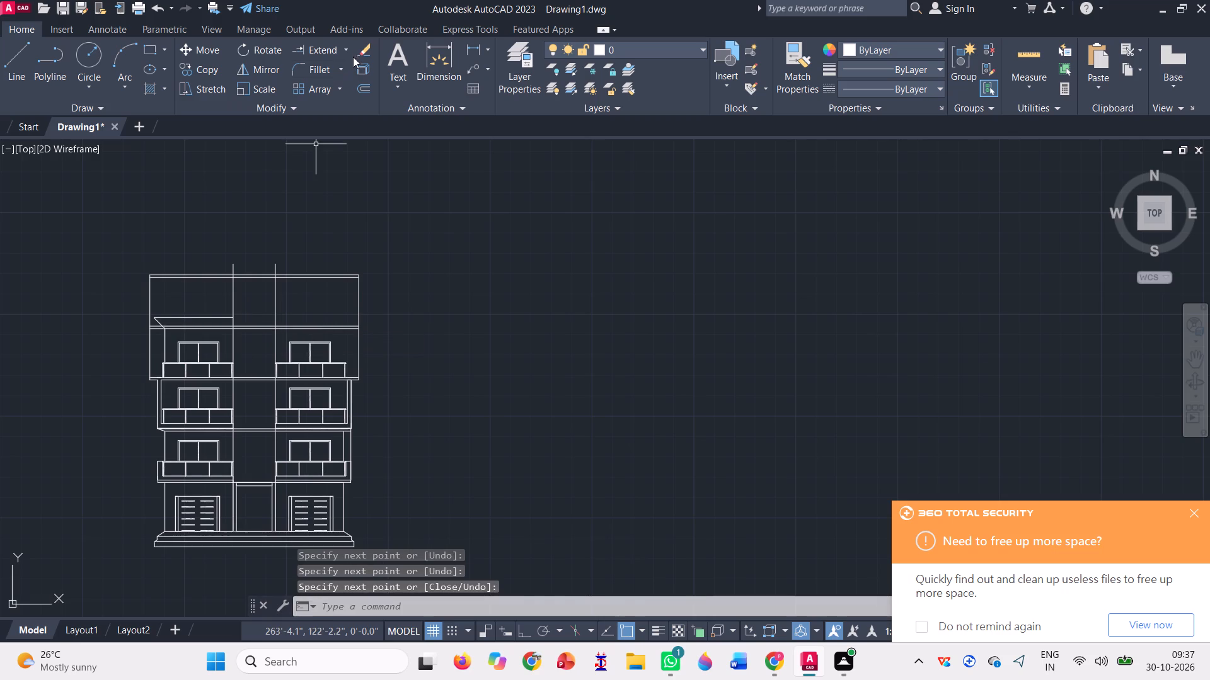
# Trim away the left outer boundary line beside the third floor and above the roof slab.
pyautogui.click(343, 45)
pyautogui.click(339, 79)
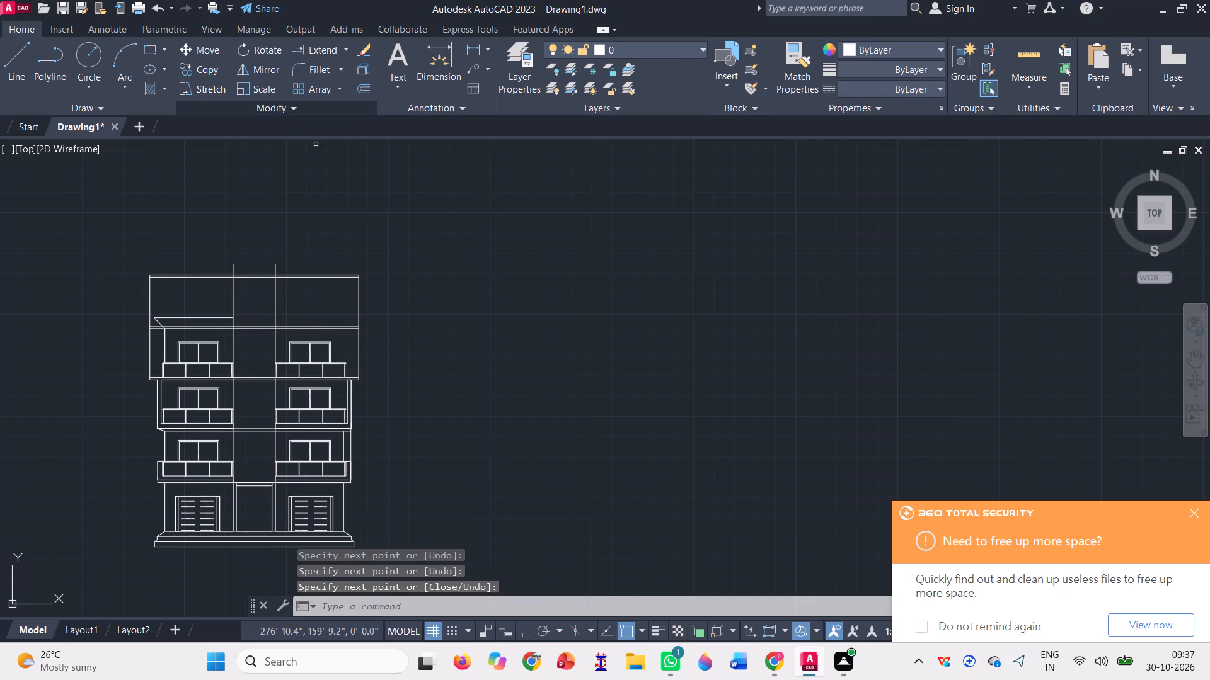
pyautogui.scroll(2, 137, 349)
pyautogui.click(179, 348)
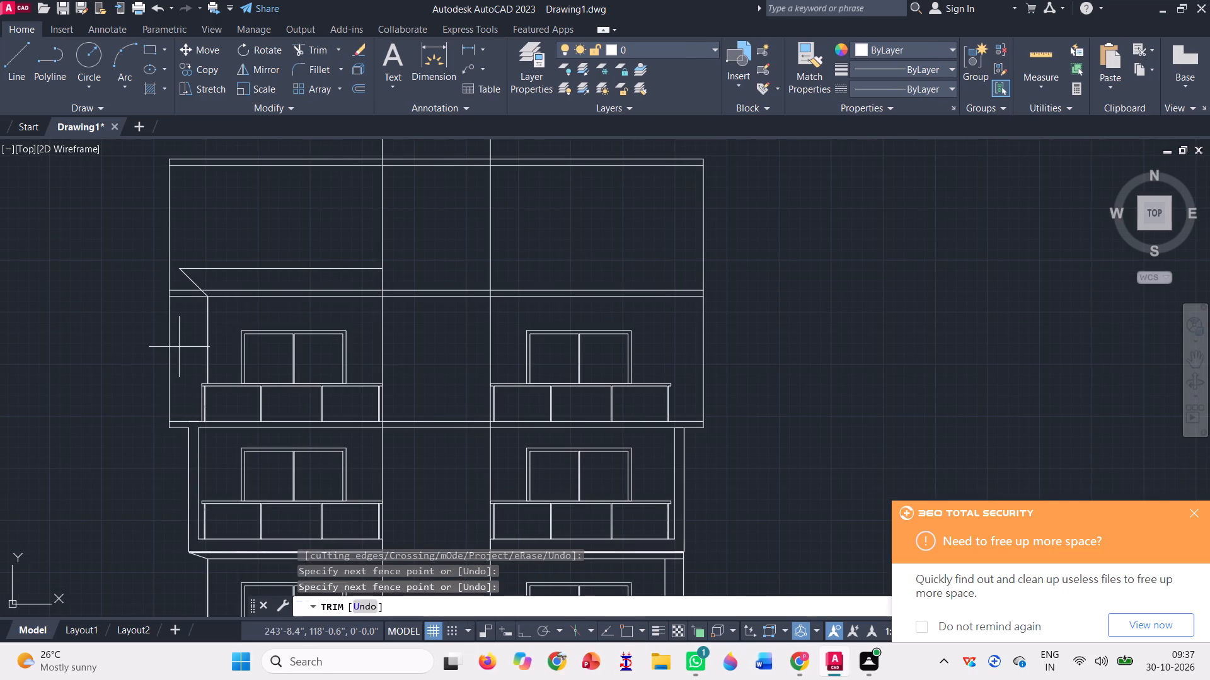
pyautogui.click(149, 332)
pyautogui.scroll(-1, 143, 395)
pyautogui.click(164, 283)
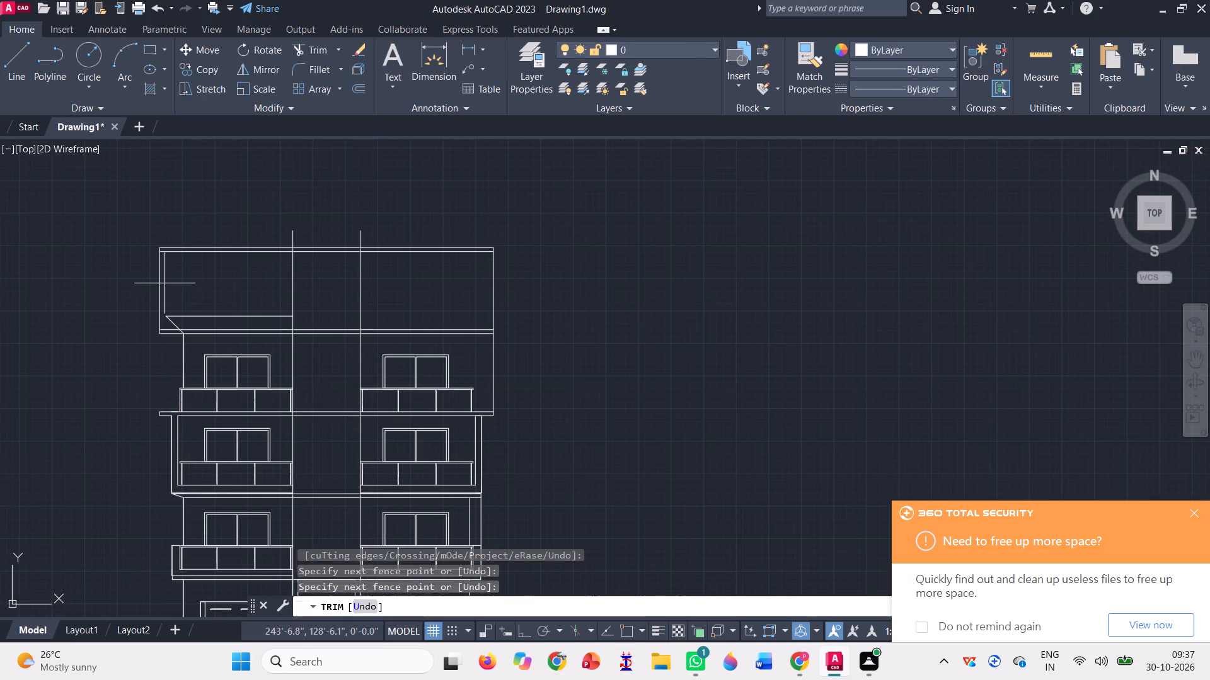
pyautogui.click(154, 288)
# Trim the roof slab's left end, removing its two horizontal lines and short end edge outside the sloping line.
pyautogui.scroll(3, 161, 331)
pyautogui.click(183, 310)
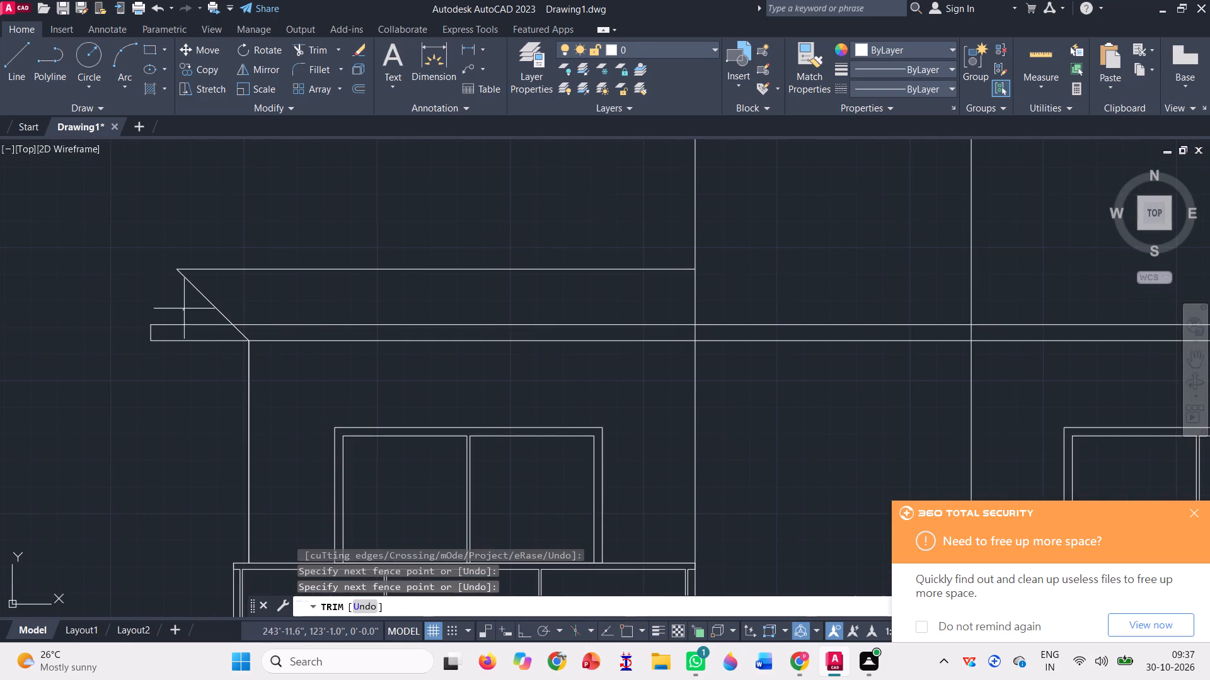
pyautogui.click(175, 373)
pyautogui.click(154, 332)
pyautogui.click(138, 325)
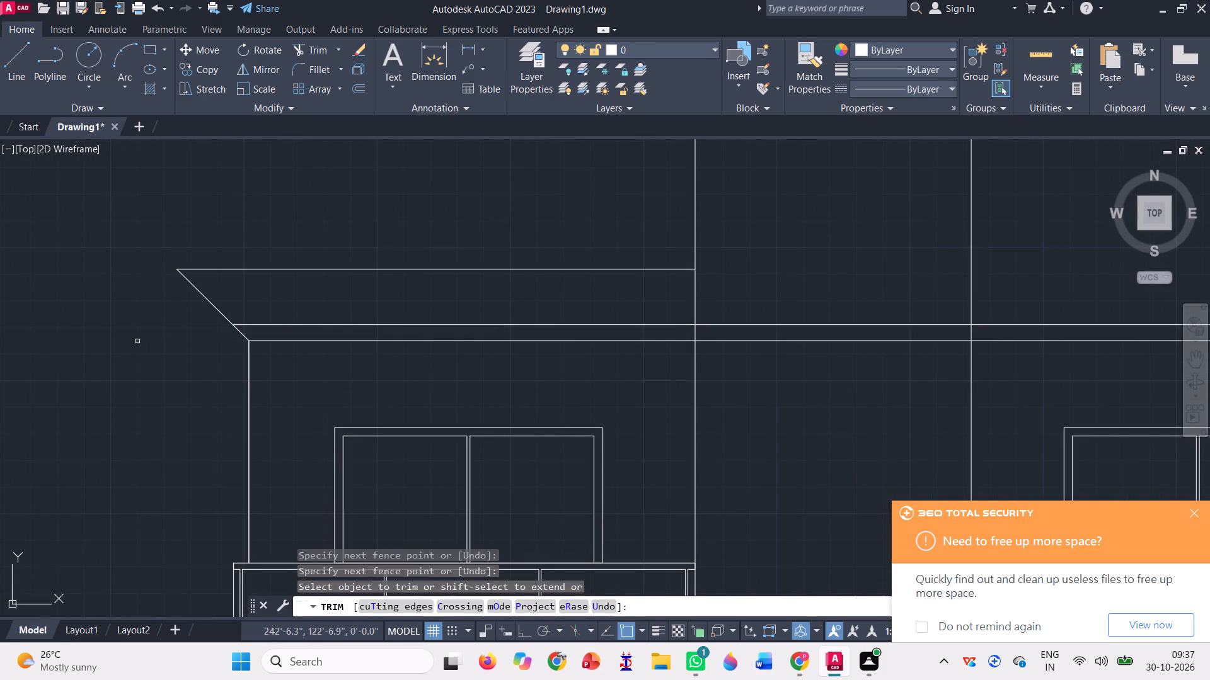
pyautogui.scroll(-3, 138, 385)
pyautogui.scroll(-1, 138, 322)
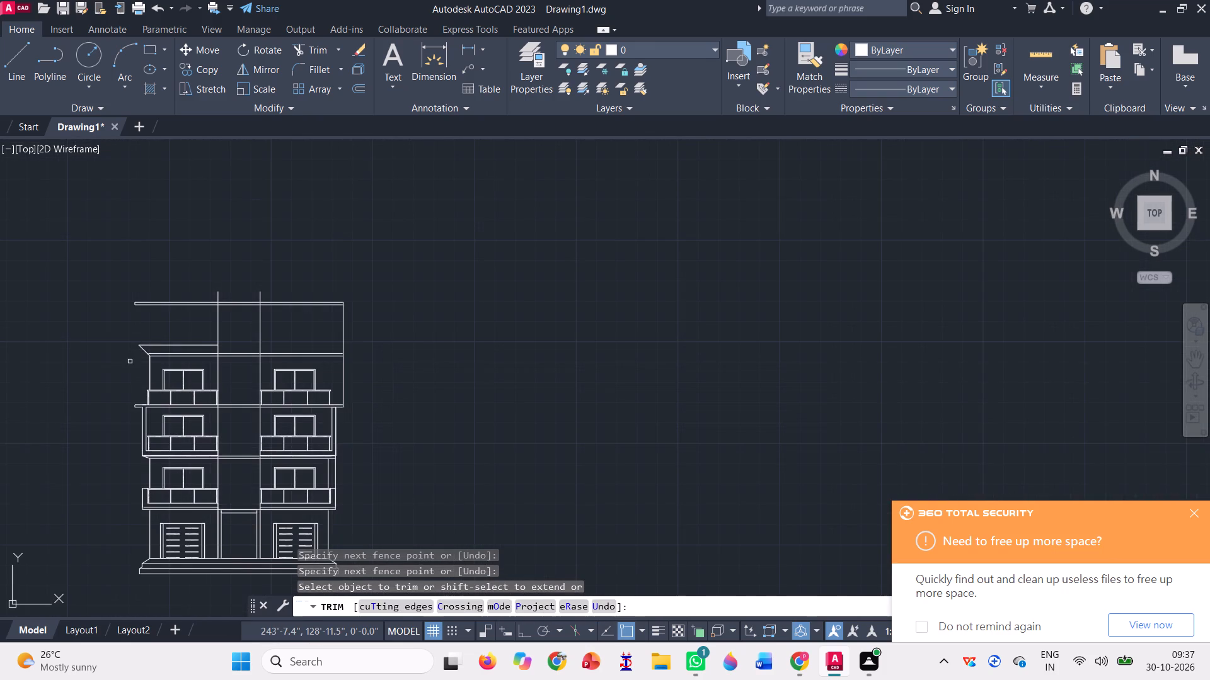
pyautogui.press('Escape')
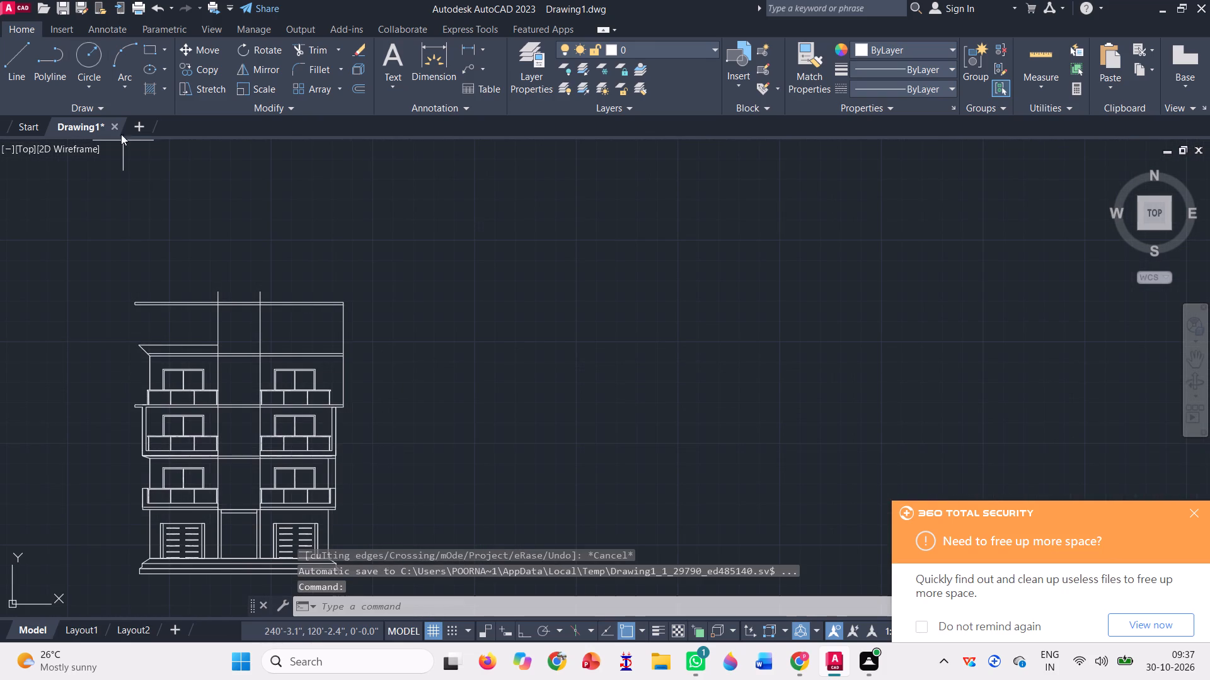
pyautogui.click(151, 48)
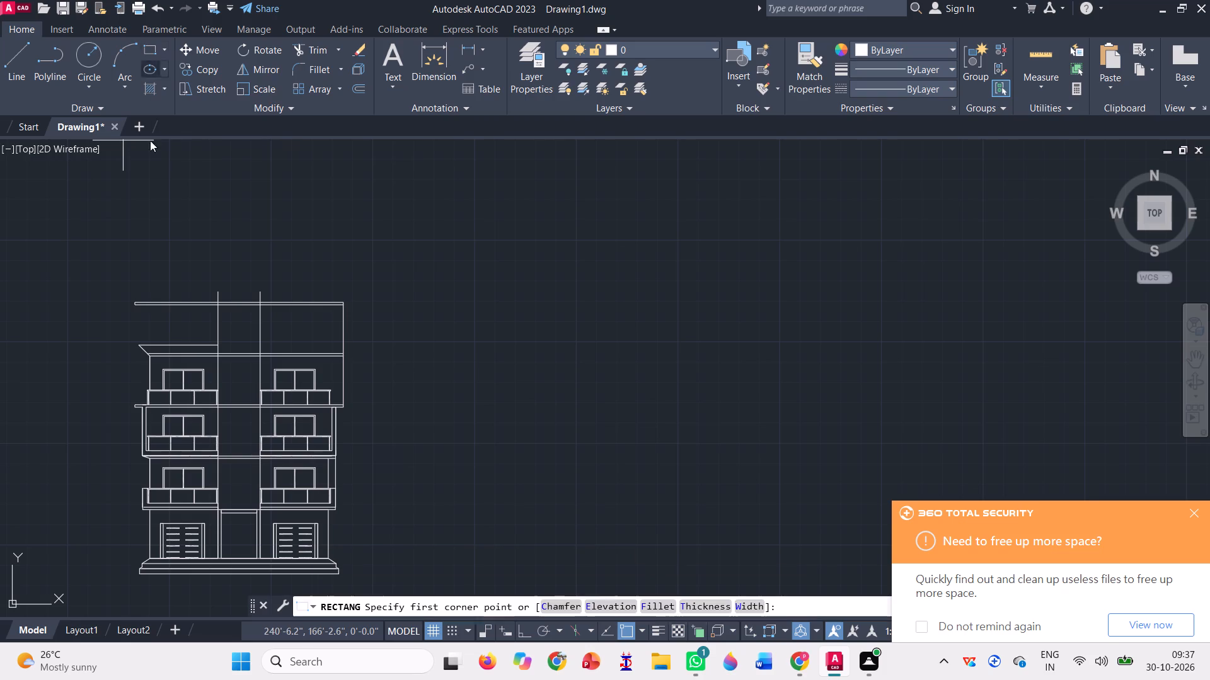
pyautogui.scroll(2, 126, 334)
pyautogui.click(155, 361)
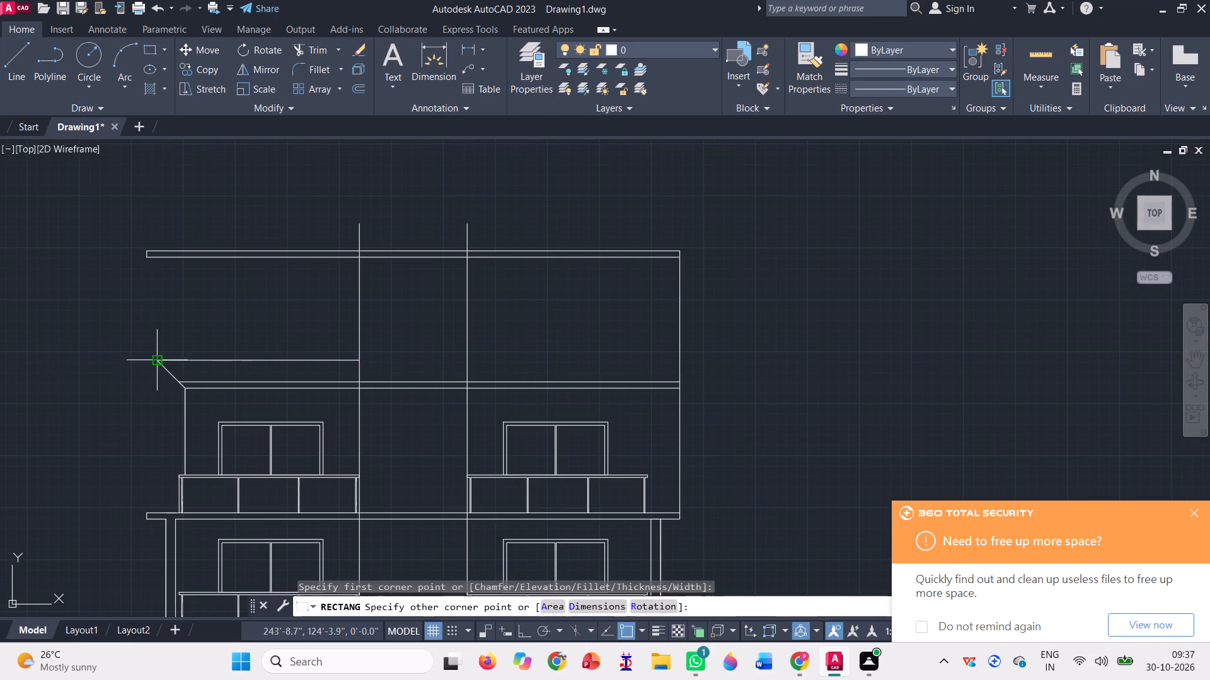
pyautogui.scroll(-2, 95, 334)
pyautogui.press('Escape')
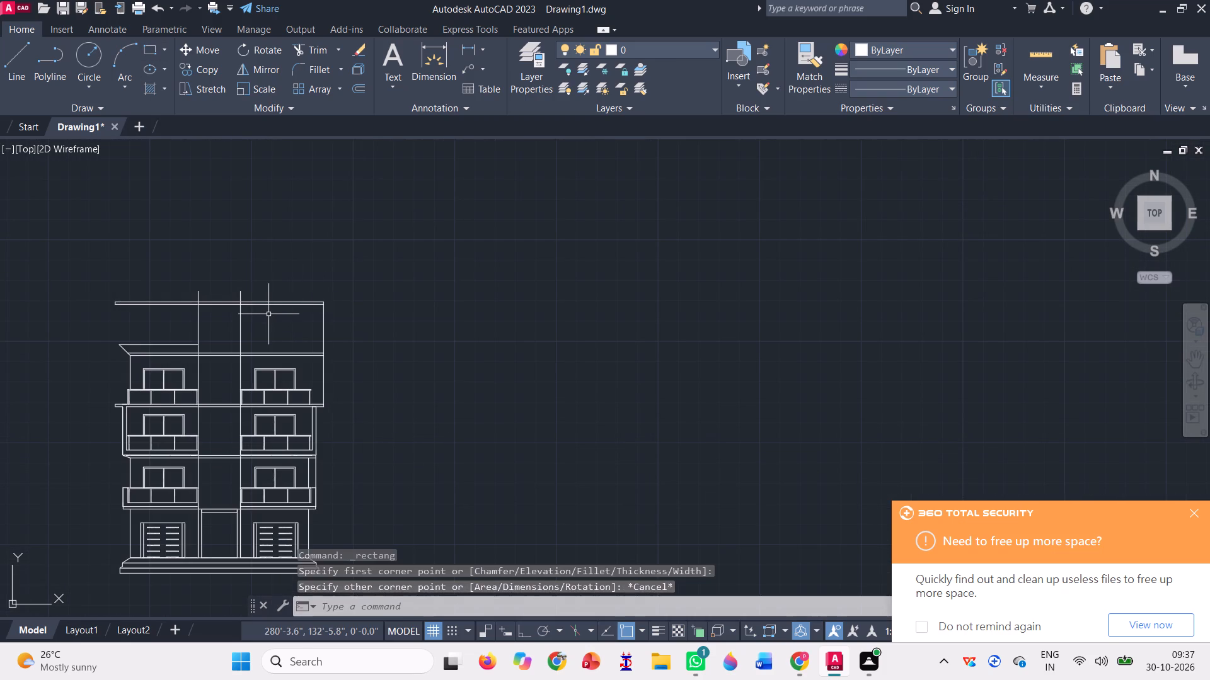
# Draw a 3' vertical line up from the slope's outer corner, continued horizontally to the building's right outer line.
pyautogui.press('l')
pyautogui.press('Return')
pyautogui.scroll(2, 84, 330)
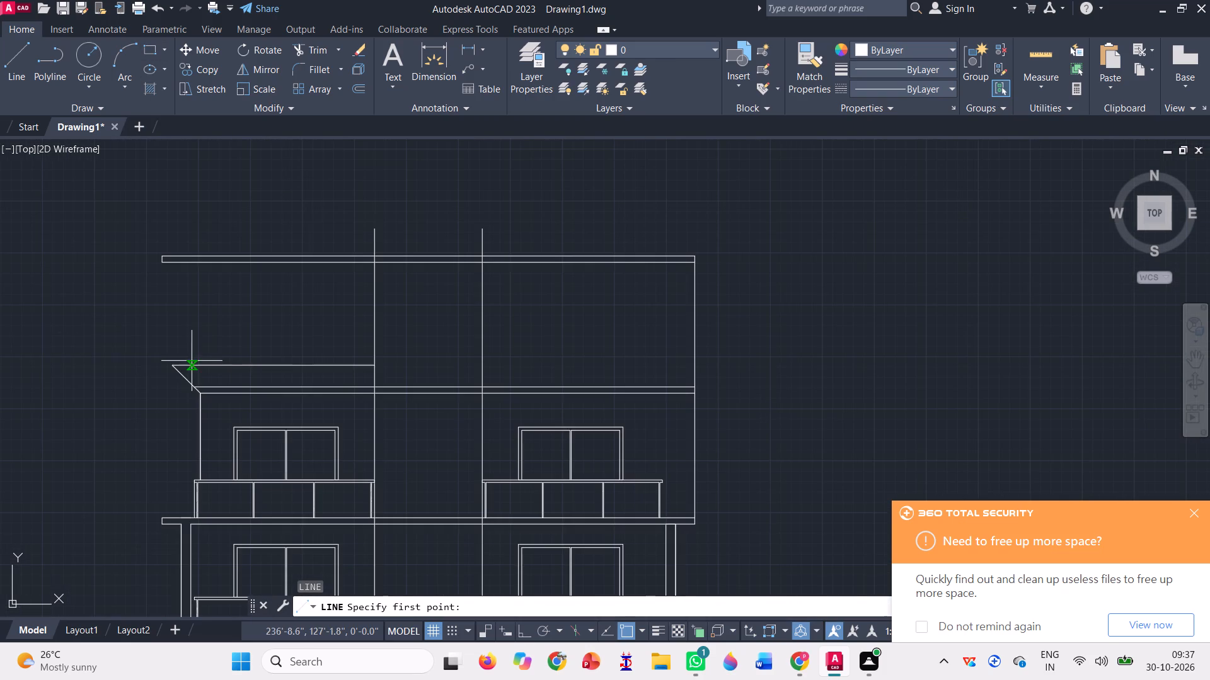
pyautogui.click(175, 364)
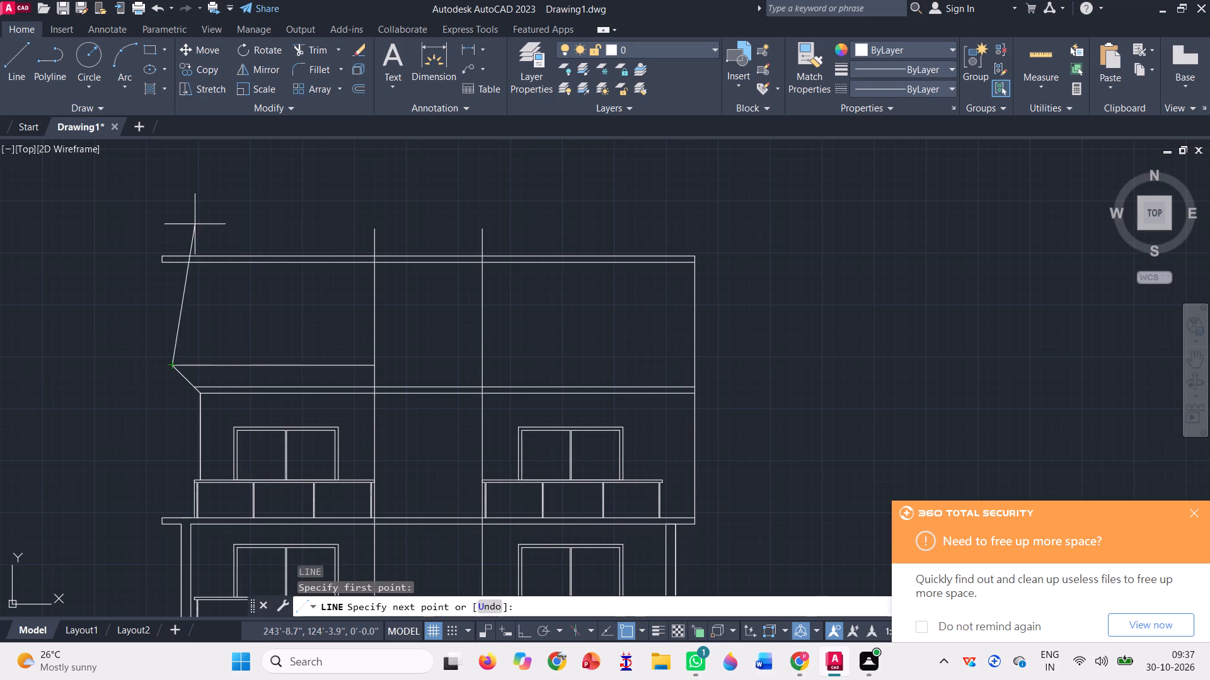
pyautogui.press('F8')
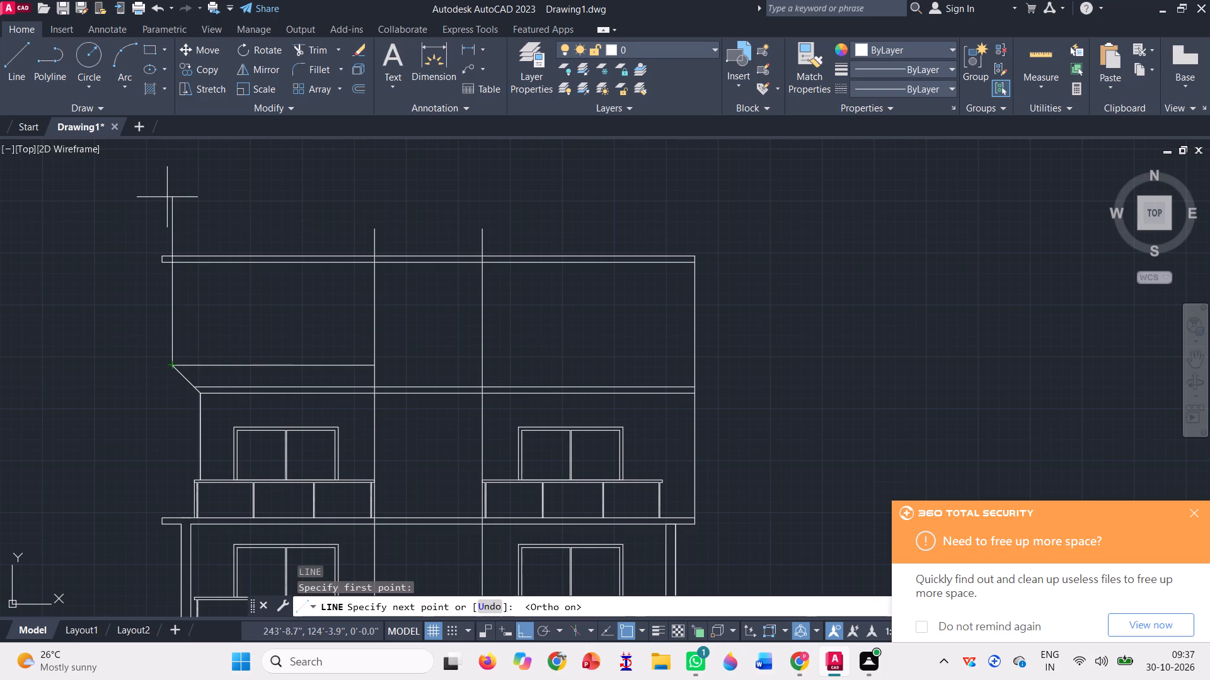
pyautogui.write("3'")
pyautogui.press('Return')
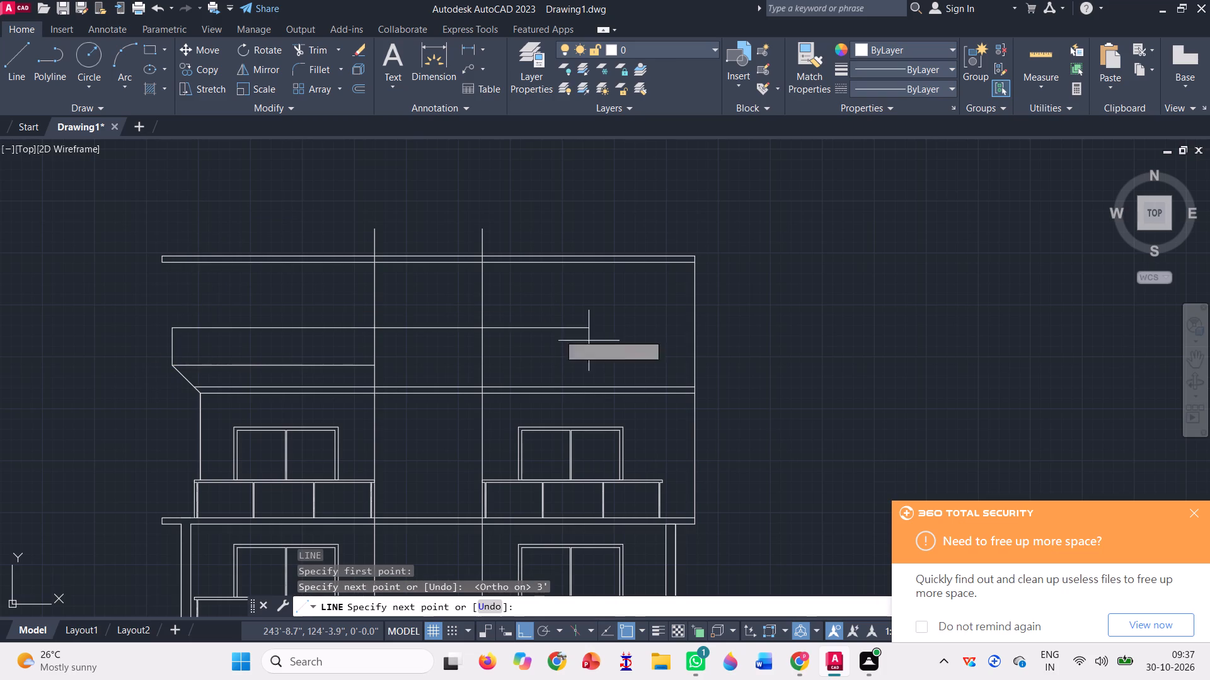
pyautogui.click(690, 326)
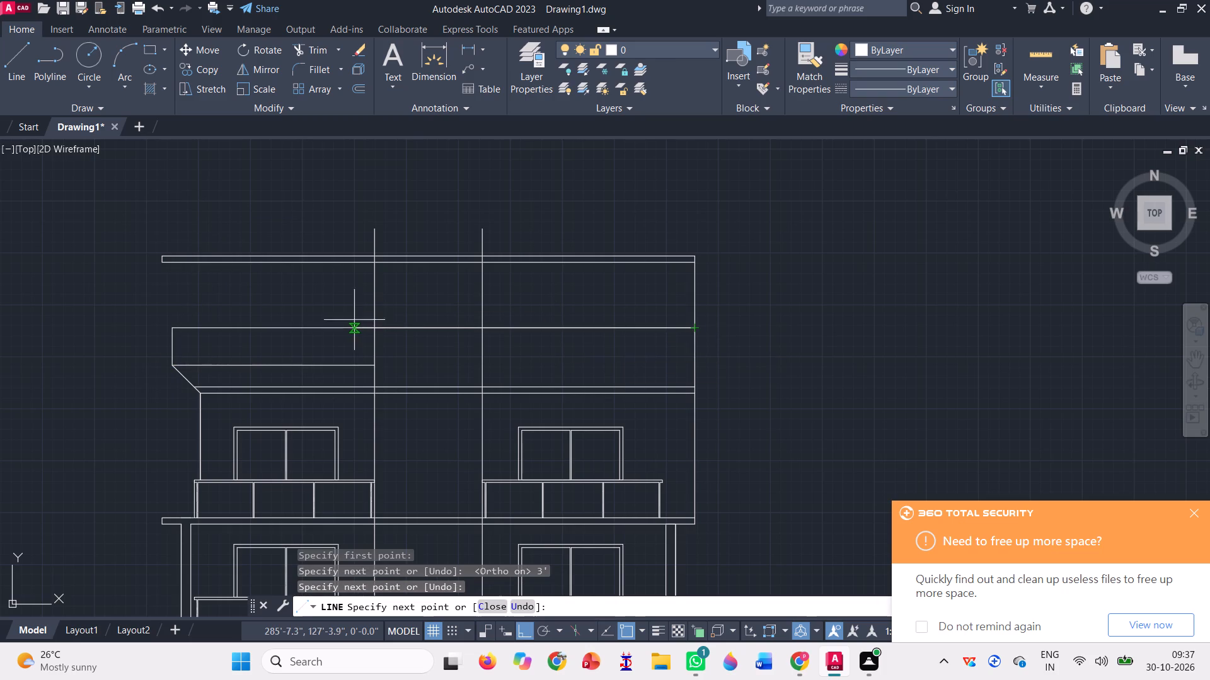
pyautogui.press('space')
# Mirror the roof's left sloping, horizontal and vertical edge lines about the elevation's vertical centreline, keeping the originals.
pyautogui.scroll(2, 185, 367)
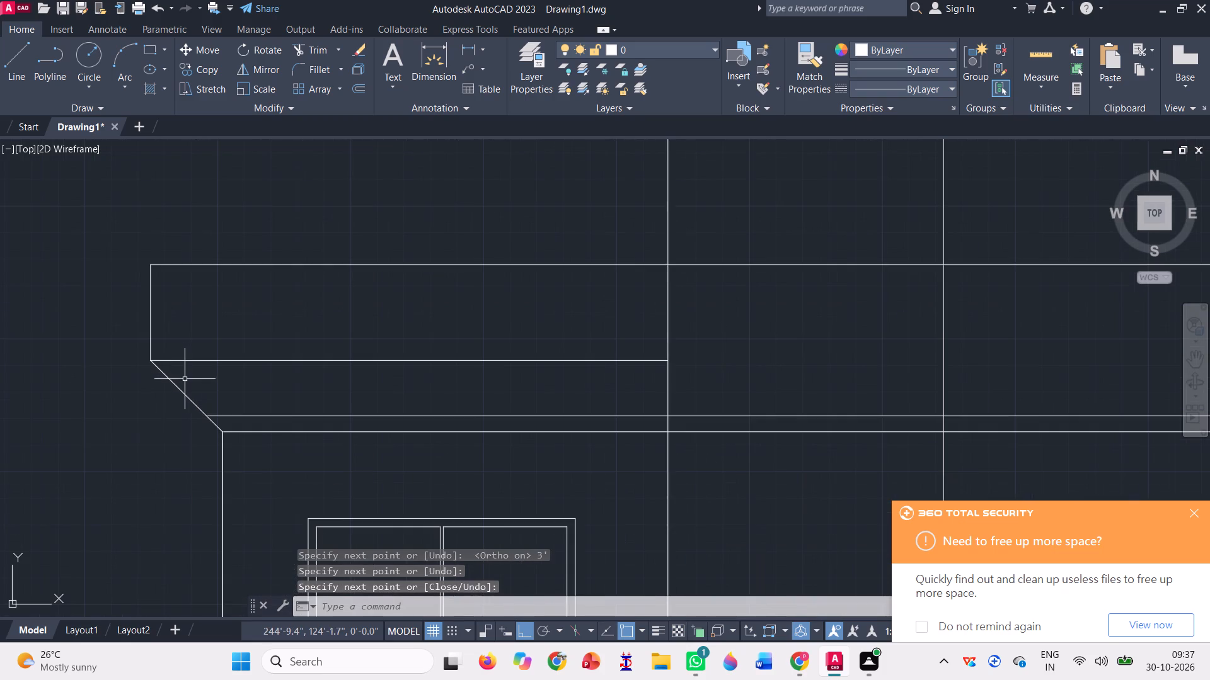
pyautogui.click(187, 379)
pyautogui.click(101, 353)
pyautogui.scroll(-2, 205, 326)
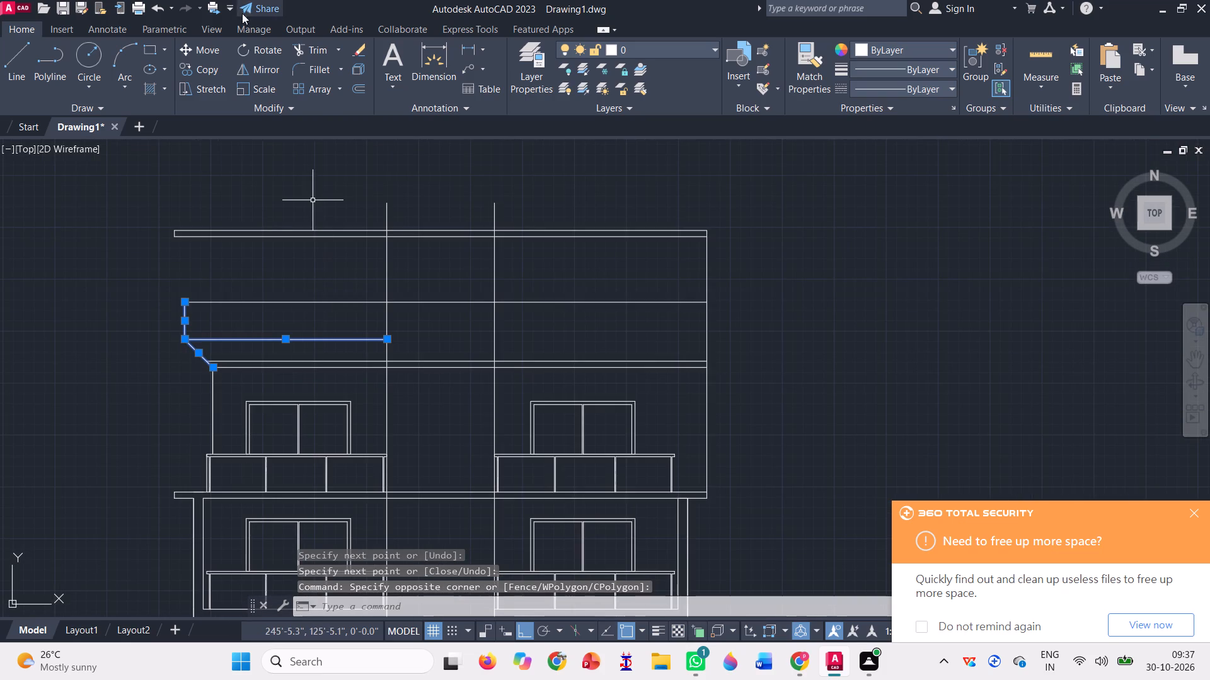
pyautogui.click(265, 67)
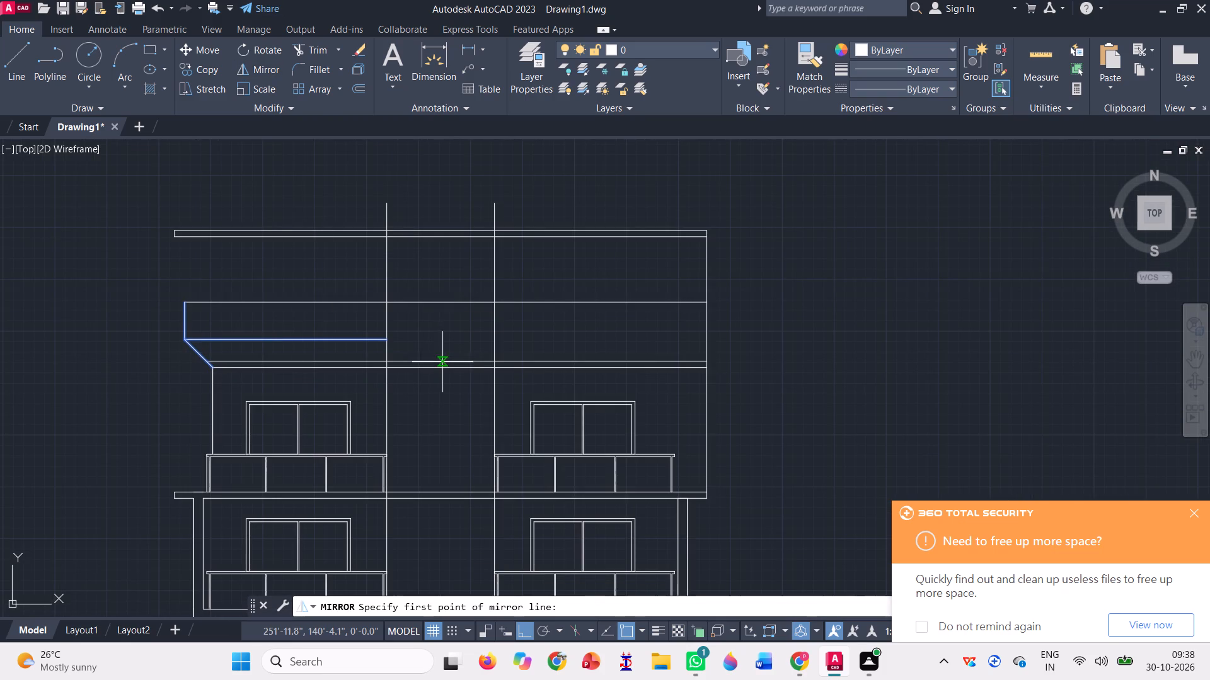
pyautogui.click(445, 238)
pyautogui.click(435, 343)
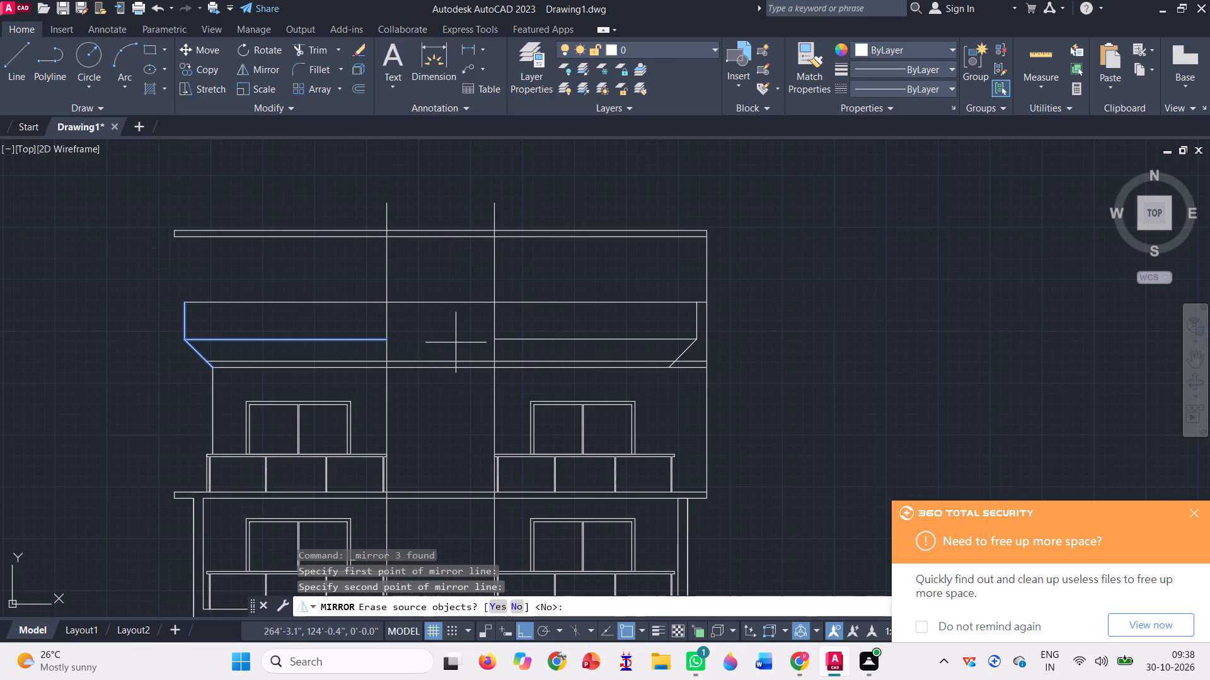
pyautogui.press('space')
# Trim the parapet top line beyond its right end edge and the right outer boundary line above the roof slab.
pyautogui.click(312, 42)
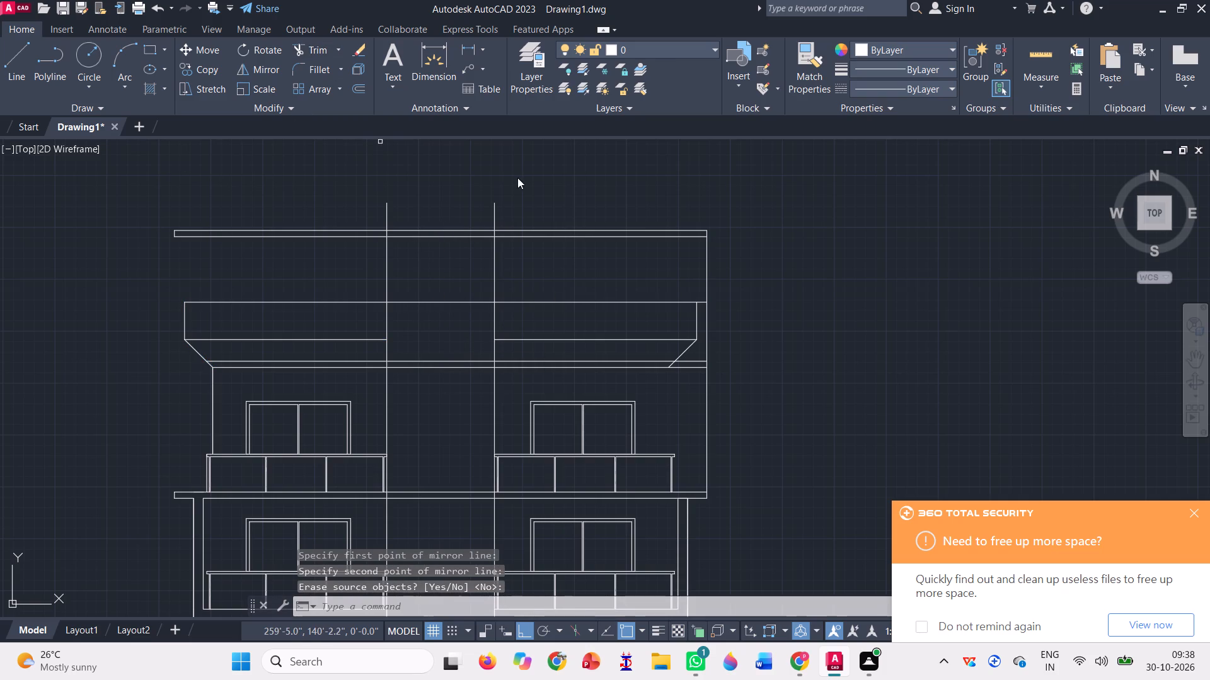
pyautogui.scroll(2, 759, 326)
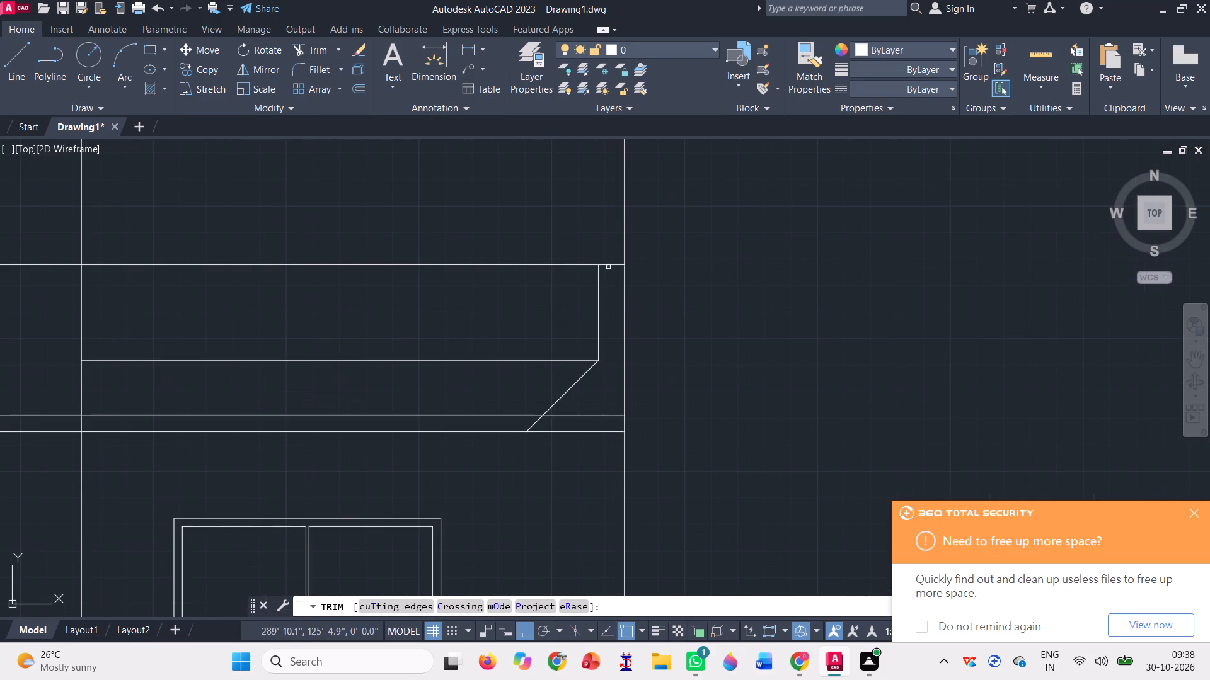
pyautogui.click(608, 265)
pyautogui.scroll(-2, 634, 284)
pyautogui.click(632, 268)
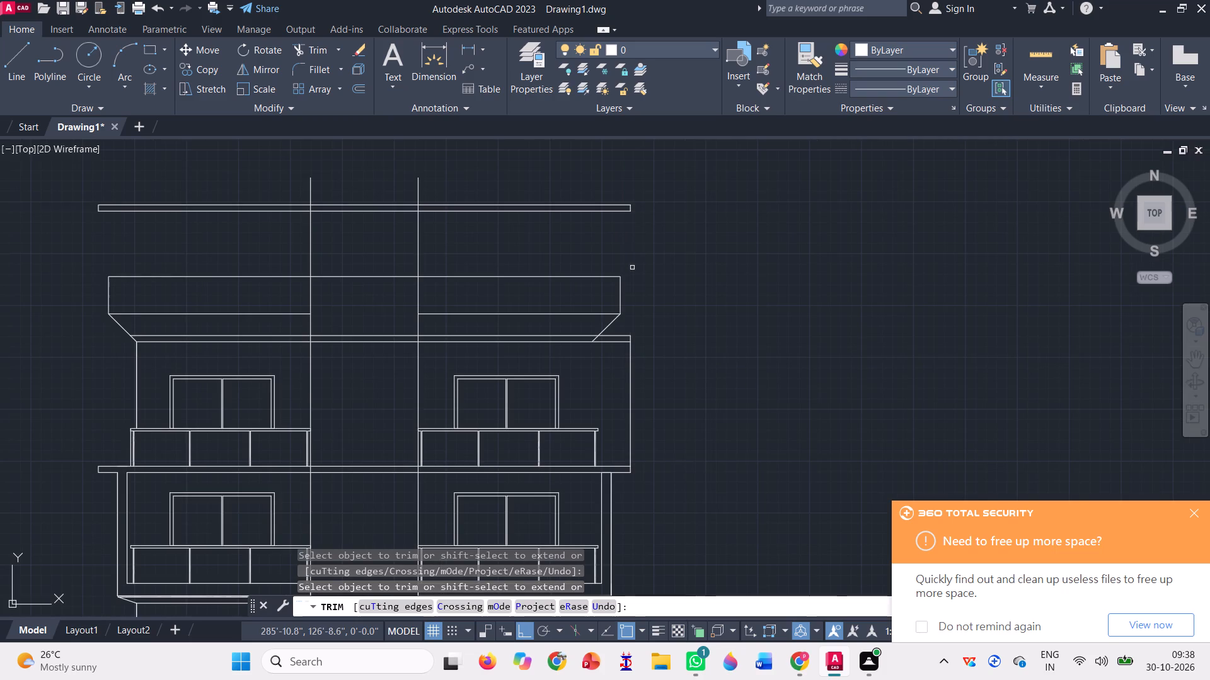
# Trim away the upper slab's two horizontal lines above the parapet, on both sides of and between the central core verticals.
pyautogui.scroll(-1, 631, 267)
pyautogui.click(543, 239)
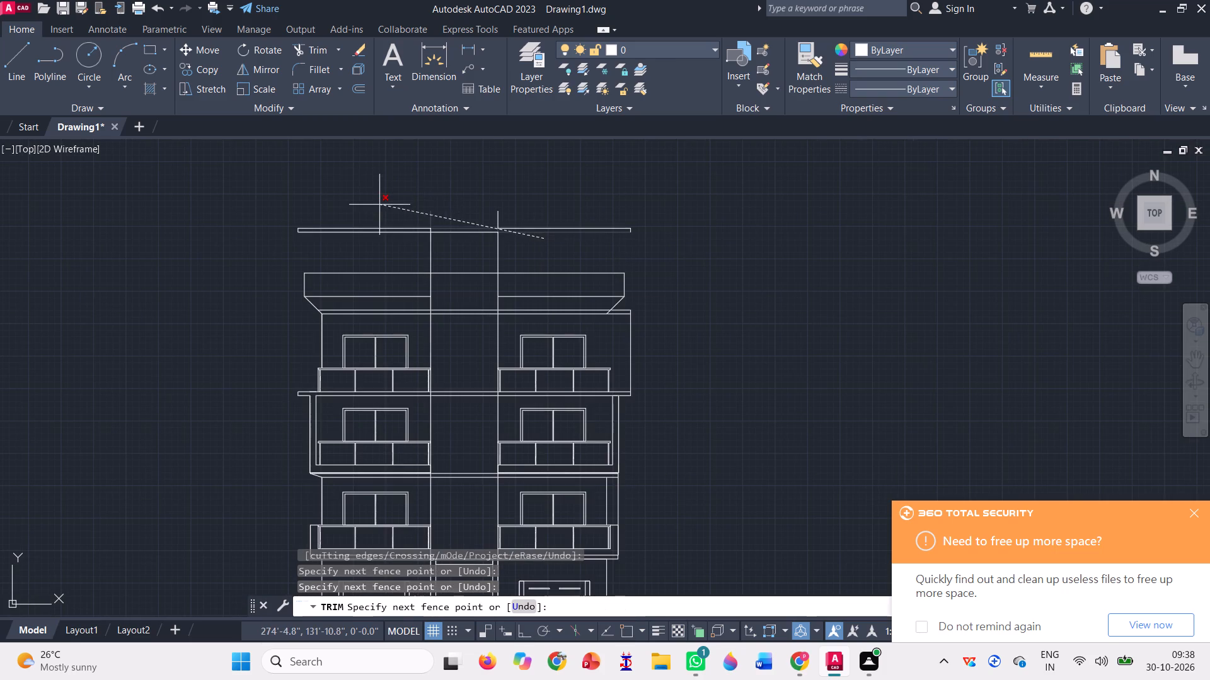
pyautogui.click(501, 212)
pyautogui.click(524, 220)
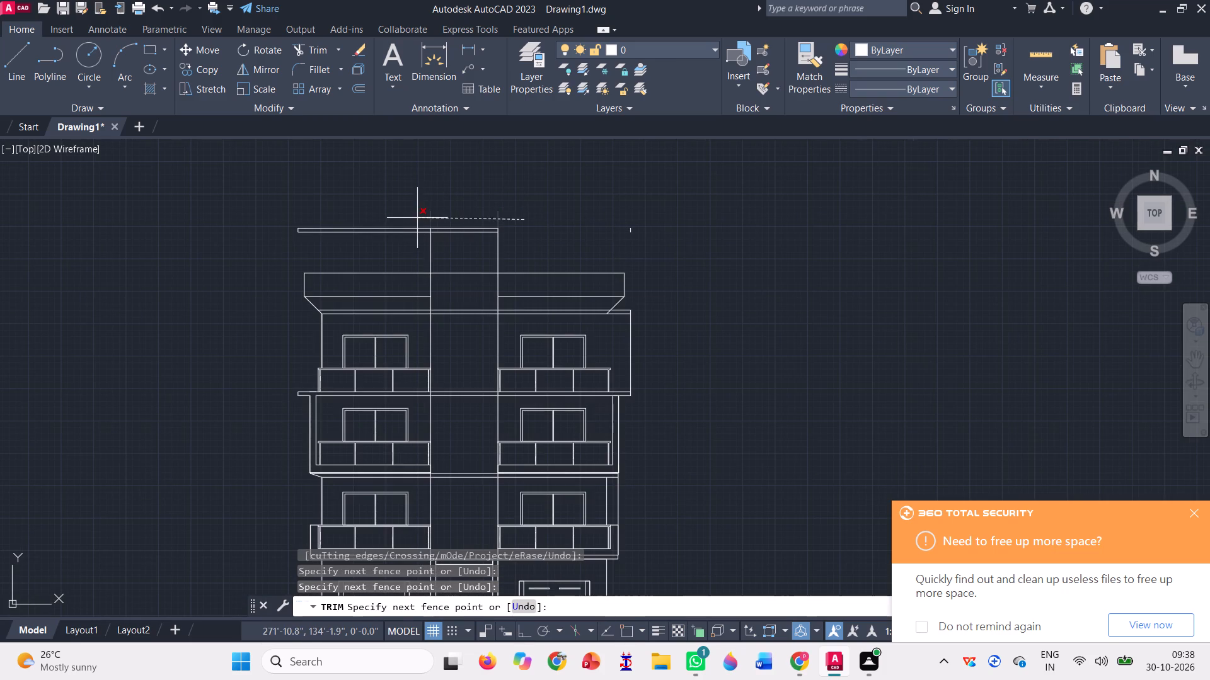
pyautogui.click(417, 216)
pyautogui.click(401, 253)
pyautogui.click(362, 194)
pyautogui.click(455, 240)
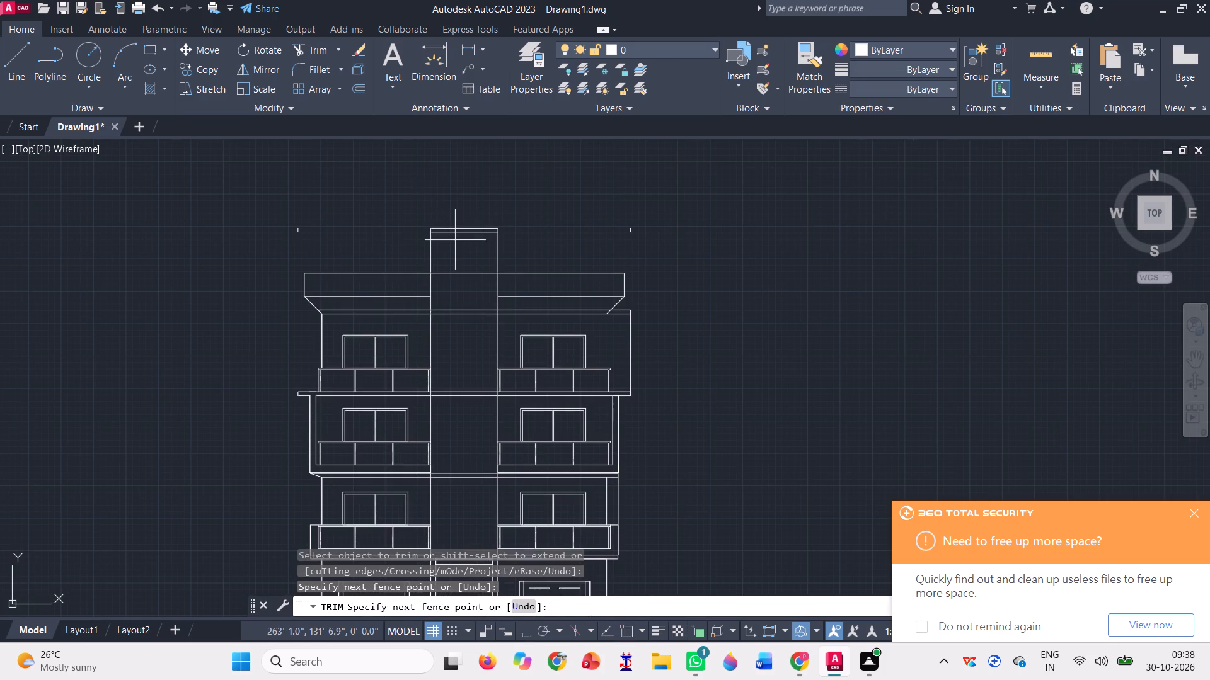
pyautogui.click(456, 216)
# Trim the two core verticals back to the parapet's top line and remove the slab's two leftover short end edges.
pyautogui.scroll(2, 425, 259)
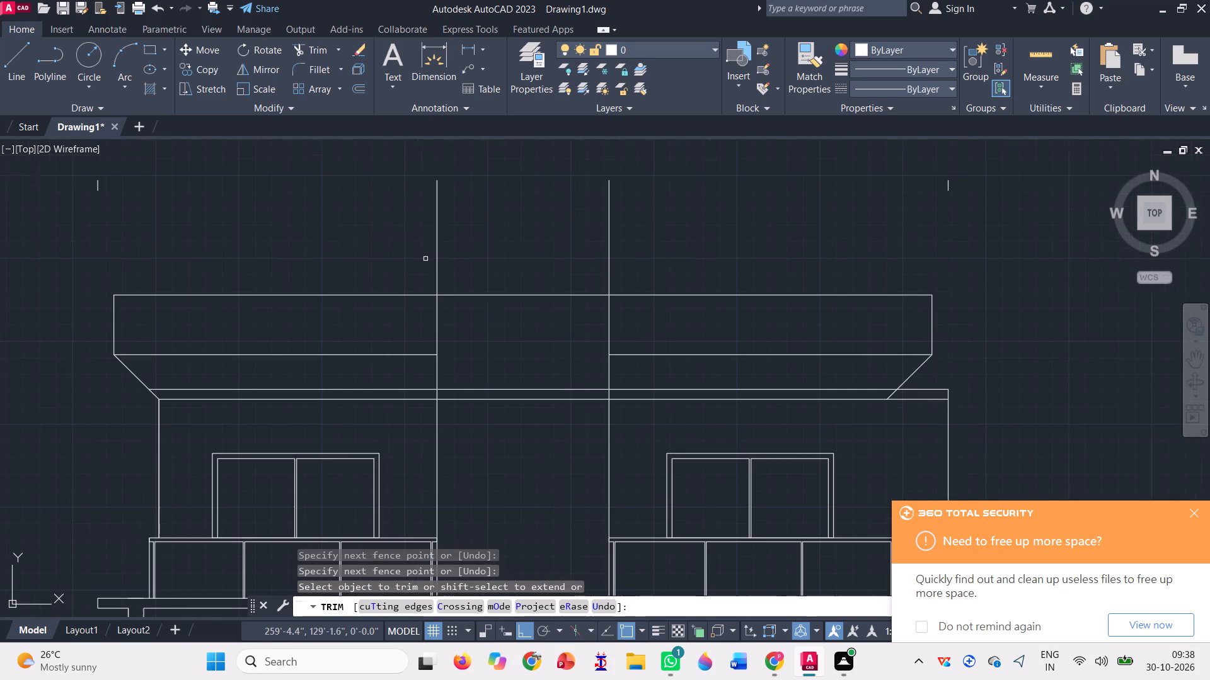
pyautogui.click(386, 230)
pyautogui.click(670, 222)
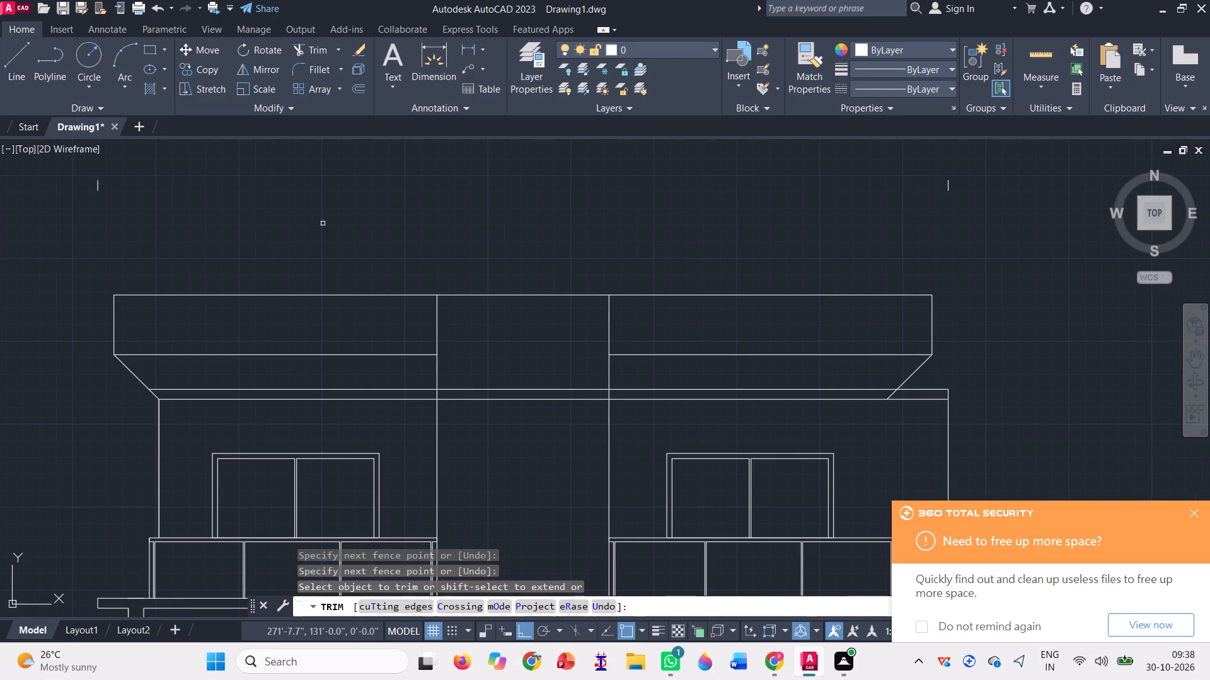
pyautogui.click(96, 182)
pyautogui.scroll(-2, 297, 208)
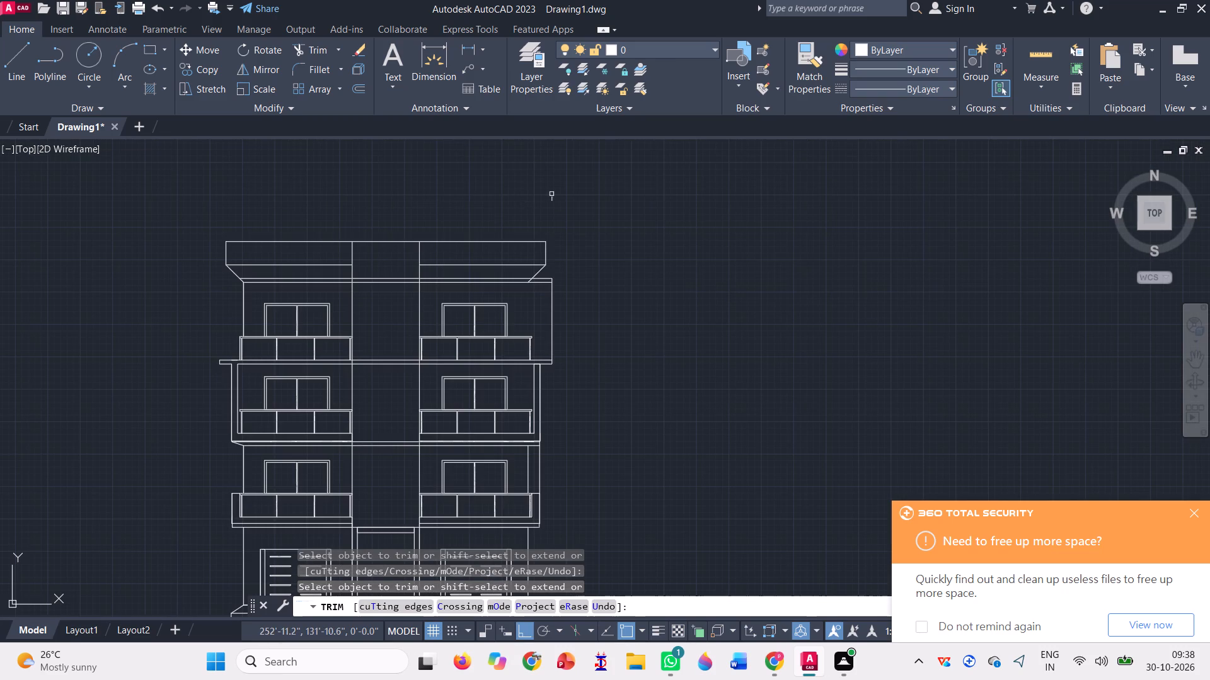
pyautogui.click(553, 197)
pyautogui.scroll(-1, 464, 198)
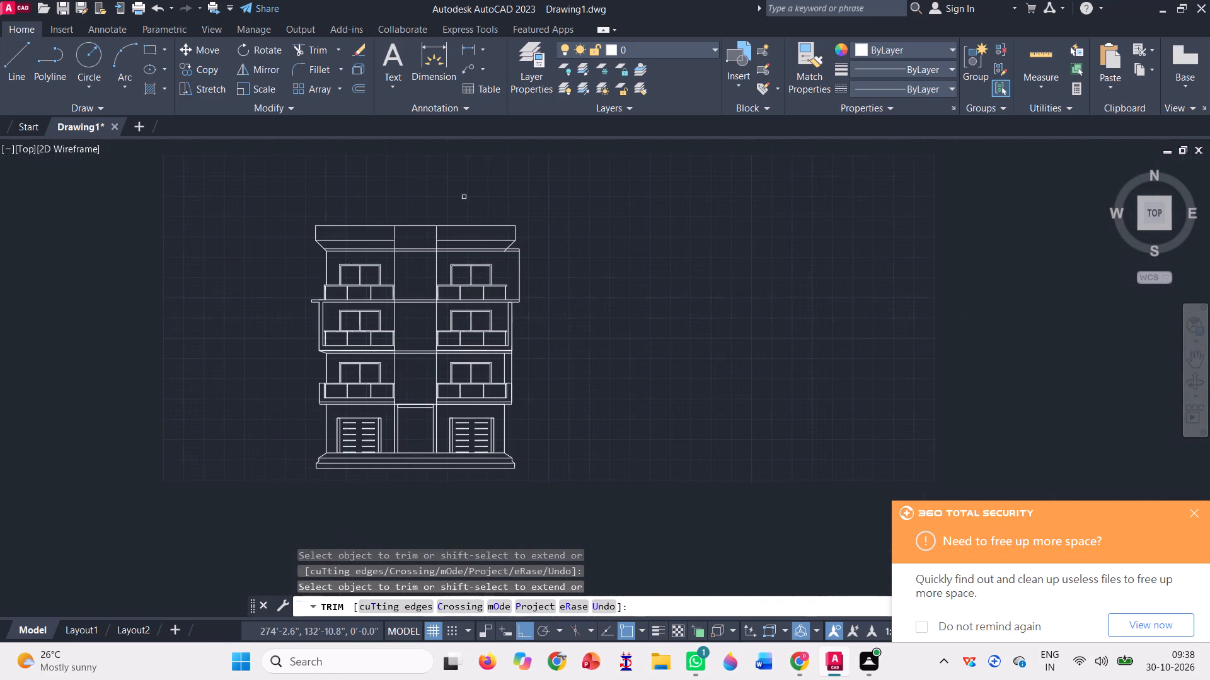
pyautogui.press('Escape')
# Draw a horizontal line above the parapet, spanning past both sides of the central core.
pyautogui.scroll(1, 430, 198)
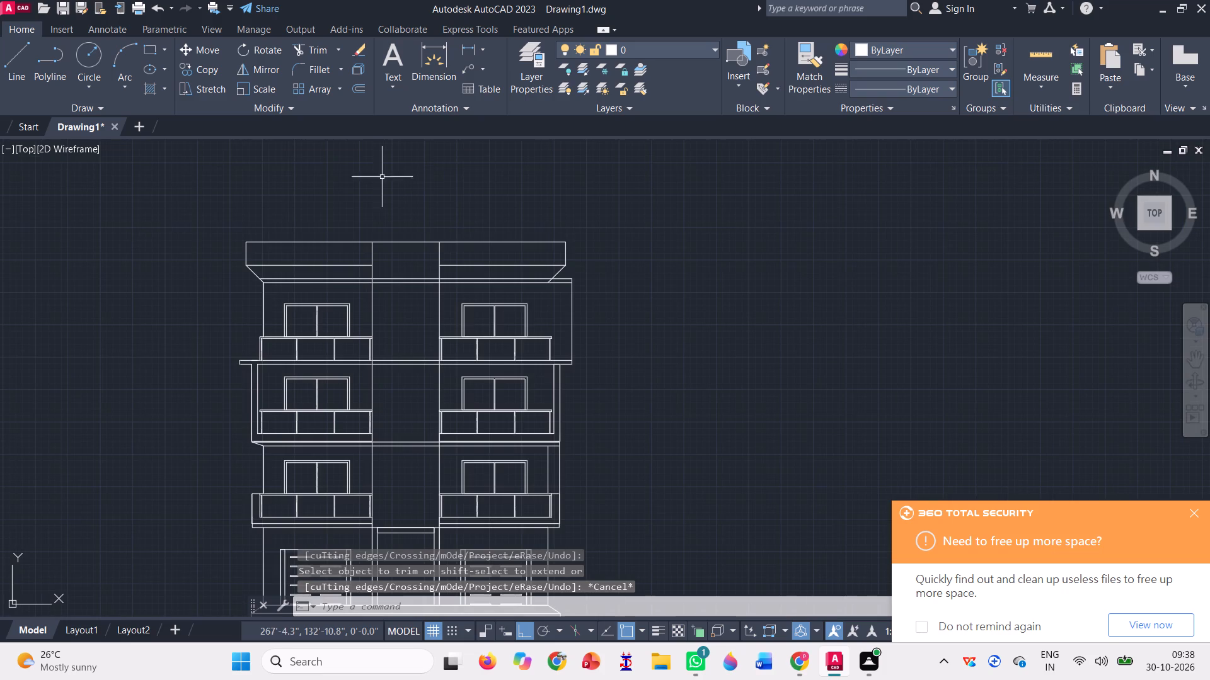
pyautogui.click(14, 79)
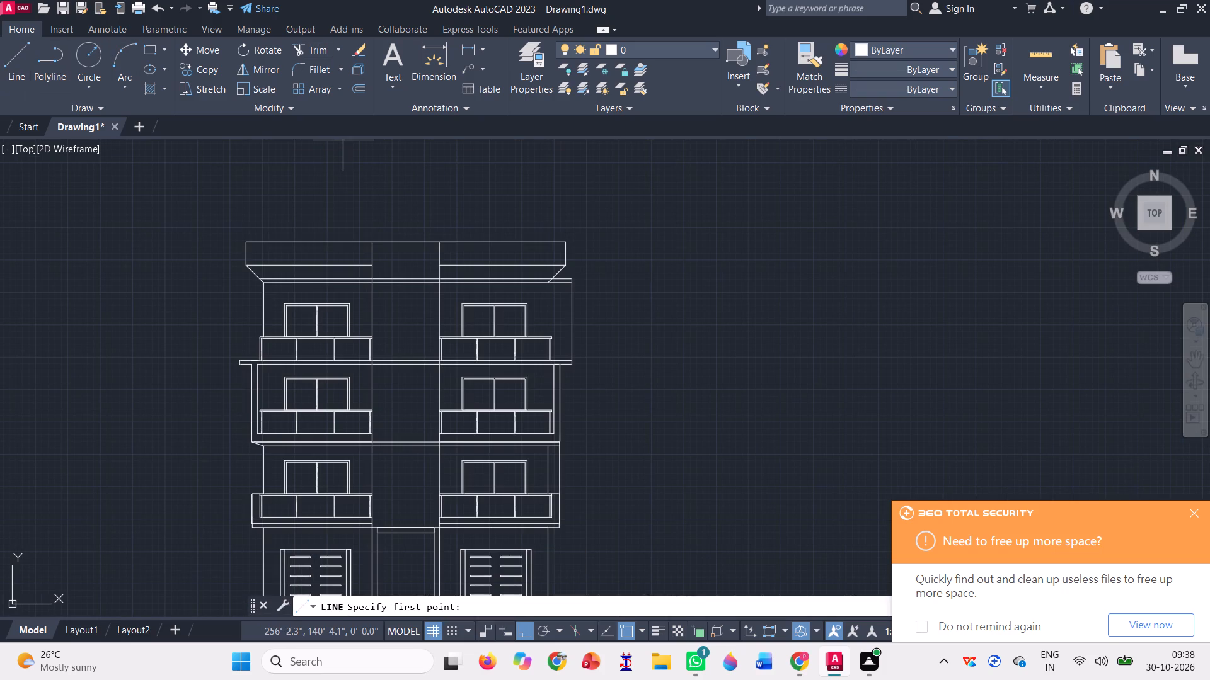
pyautogui.scroll(2, 337, 195)
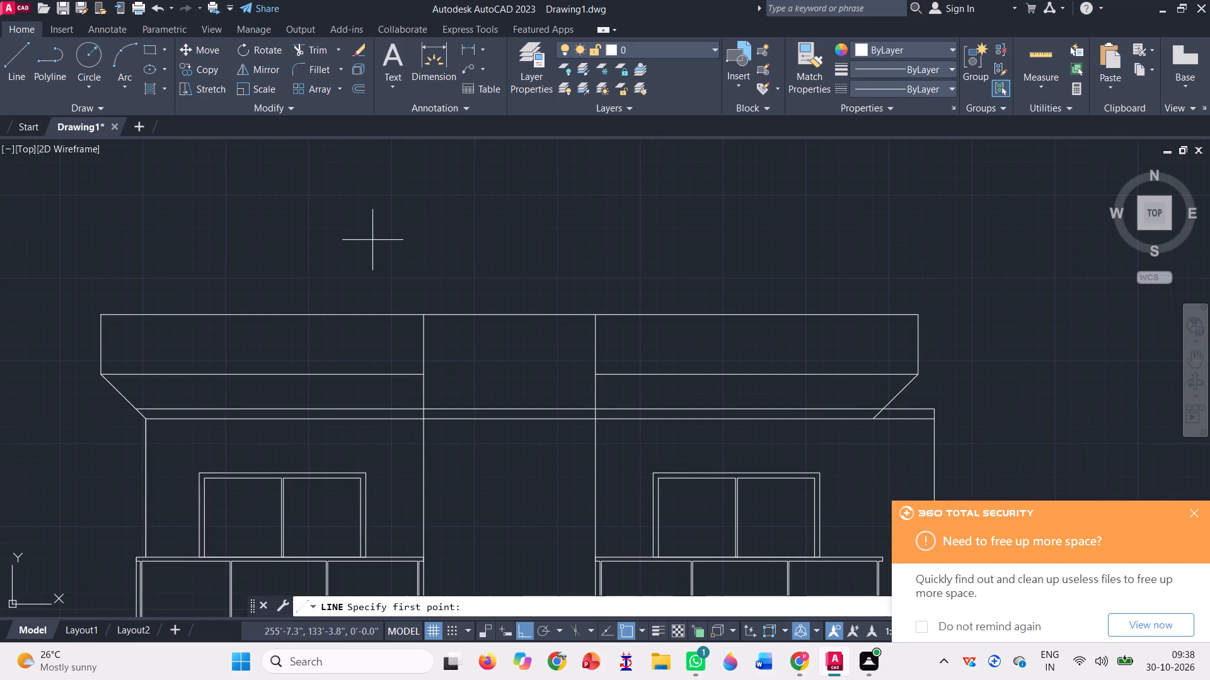
pyautogui.click(378, 243)
pyautogui.click(714, 249)
pyautogui.press('space')
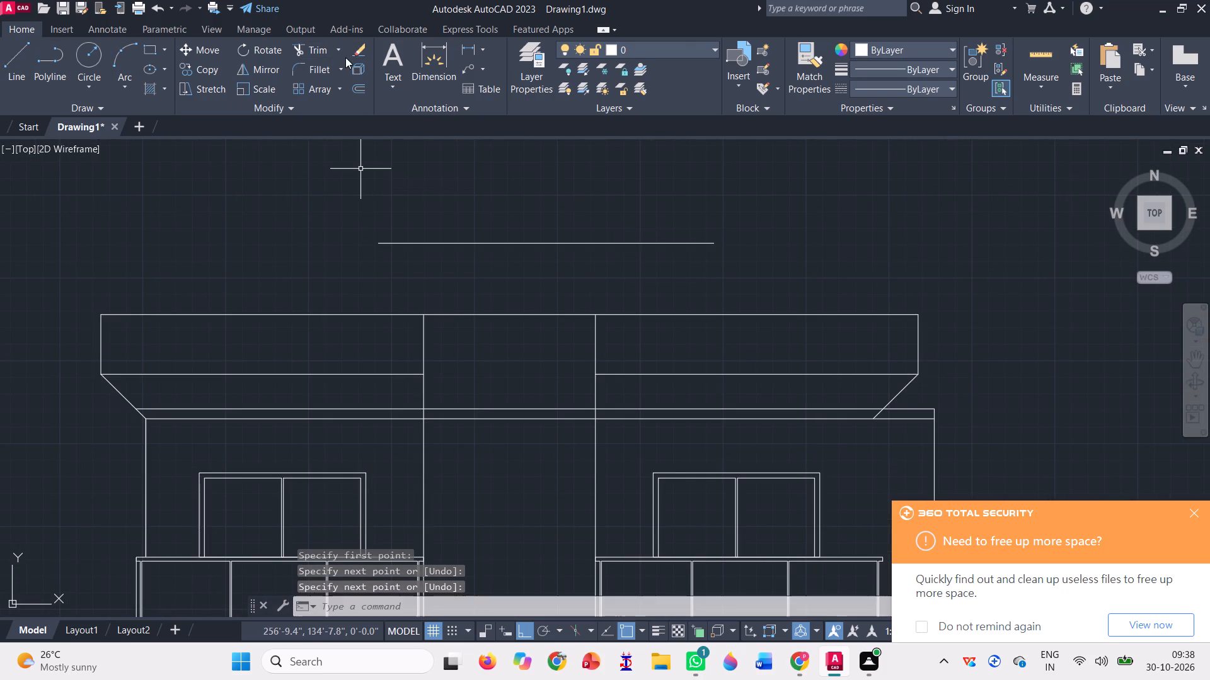
# Extend the two central core verticals up to the new horizontal line.
pyautogui.click(338, 55)
pyautogui.click(322, 101)
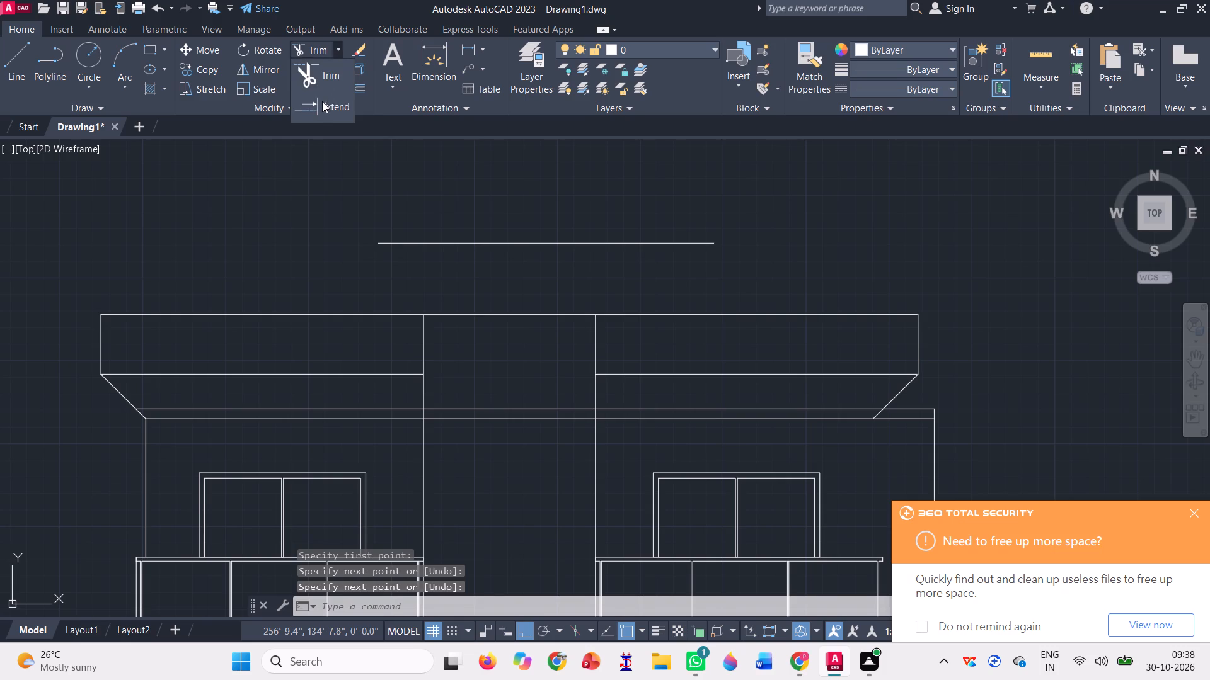
pyautogui.click(424, 380)
pyautogui.click(597, 389)
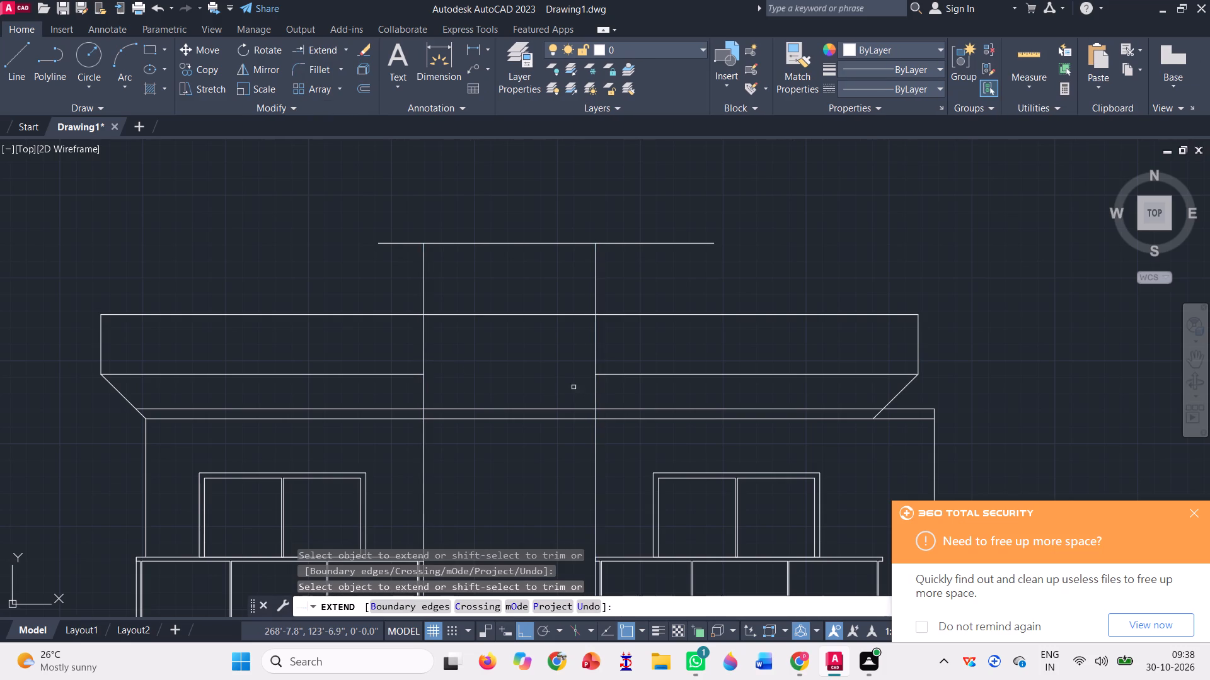
pyautogui.press('space')
# Trim the core's top line where it overhangs the two core verticals.
pyautogui.click(348, 50)
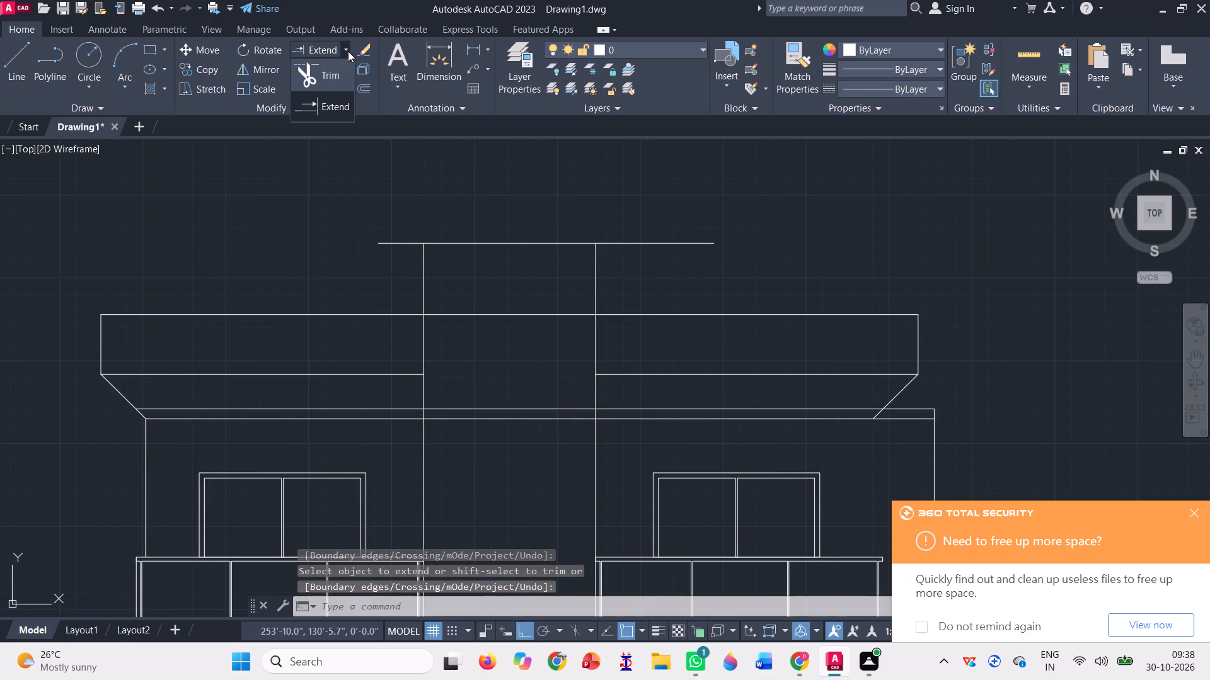
pyautogui.click(309, 79)
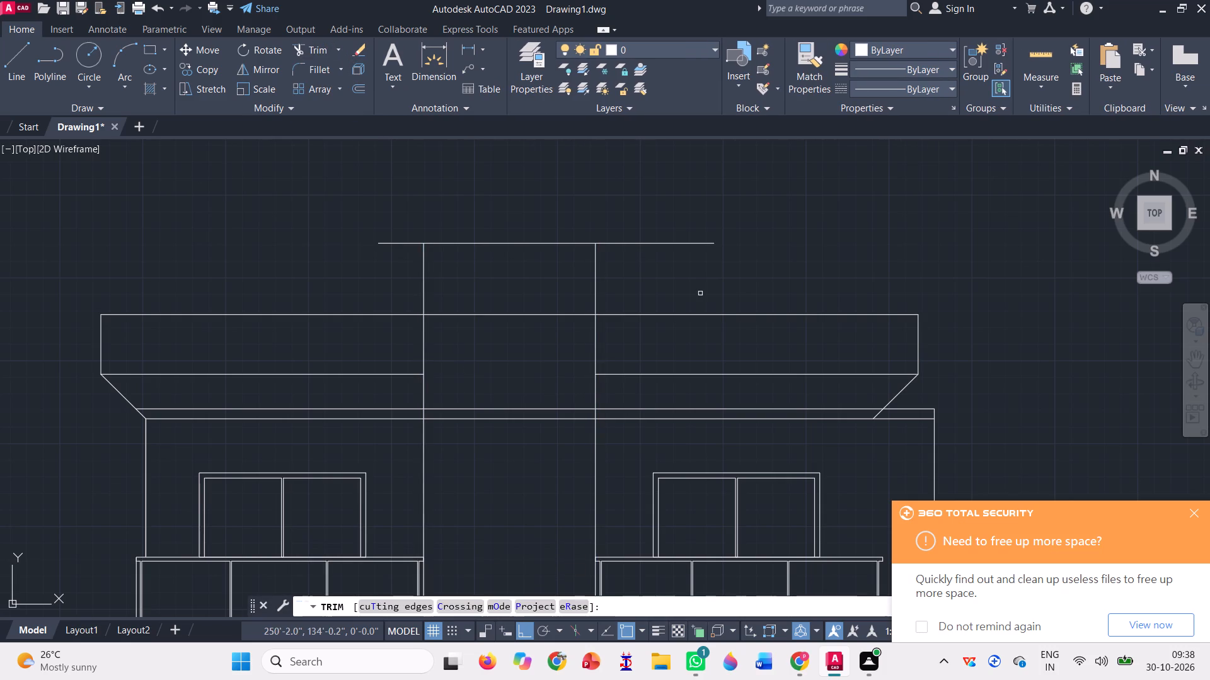
pyautogui.click(664, 269)
pyautogui.click(623, 212)
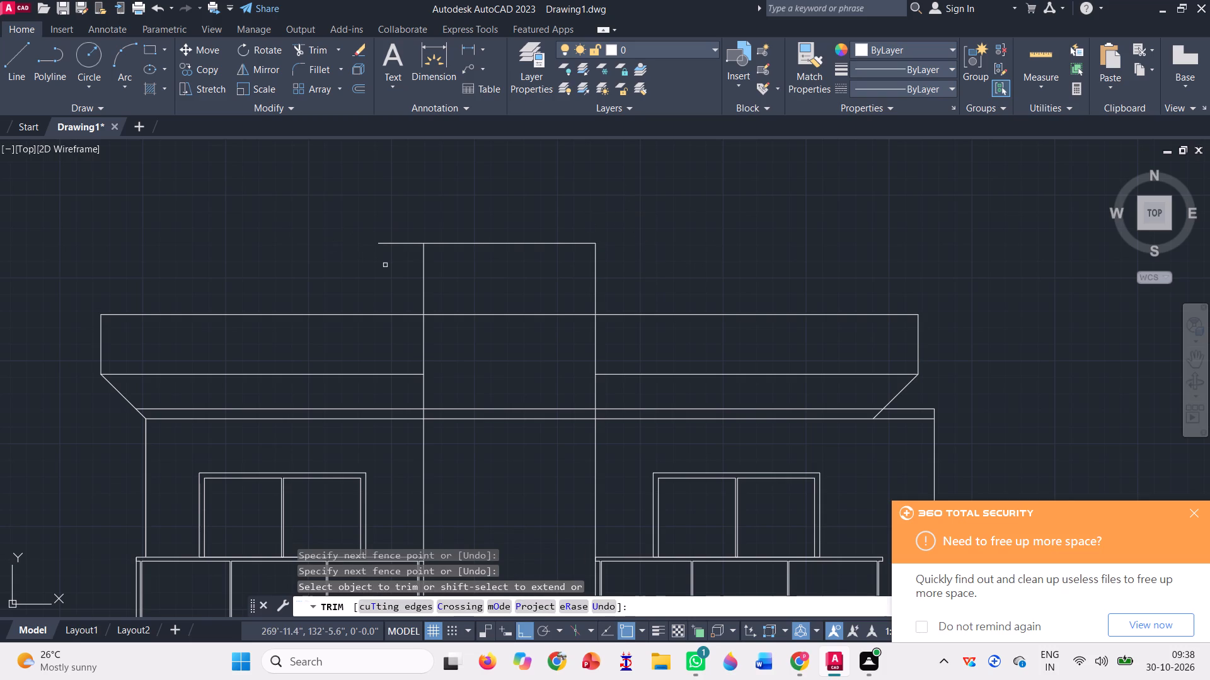
pyautogui.click(388, 266)
pyautogui.click(401, 217)
pyautogui.scroll(-1, 311, 258)
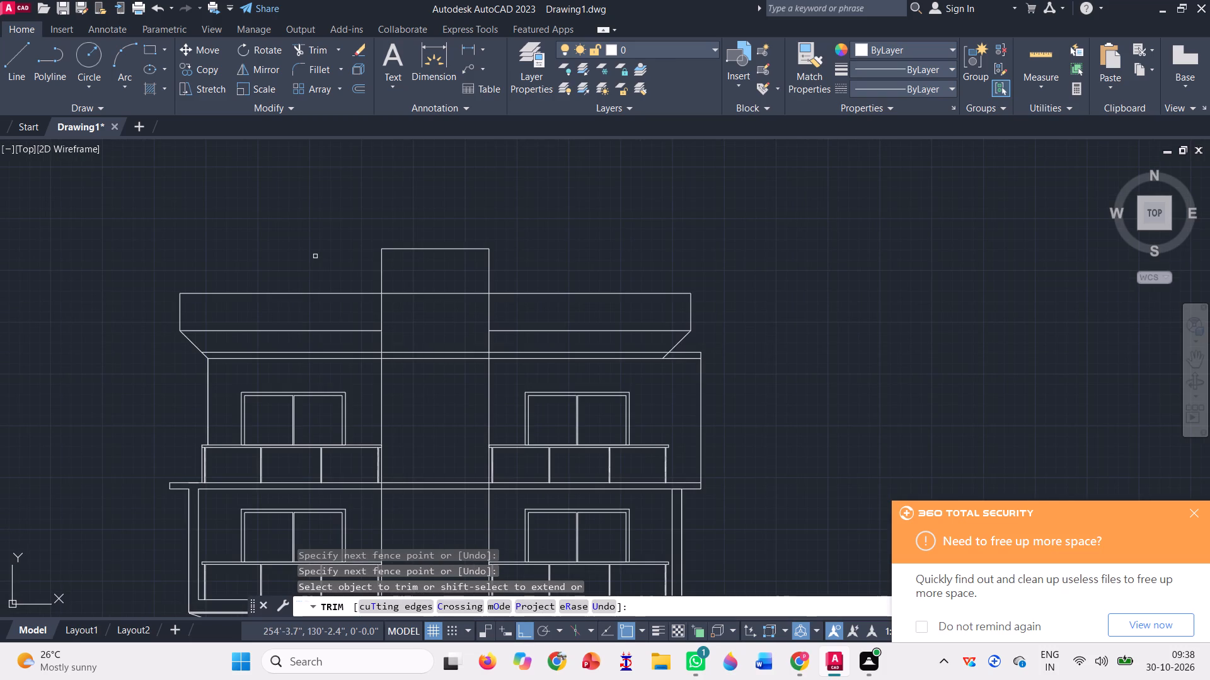
pyautogui.press('Escape')
# Draw a lower horizontal line between the two core verticals, slightly above the parapet's top line.
pyautogui.scroll(-1, 364, 226)
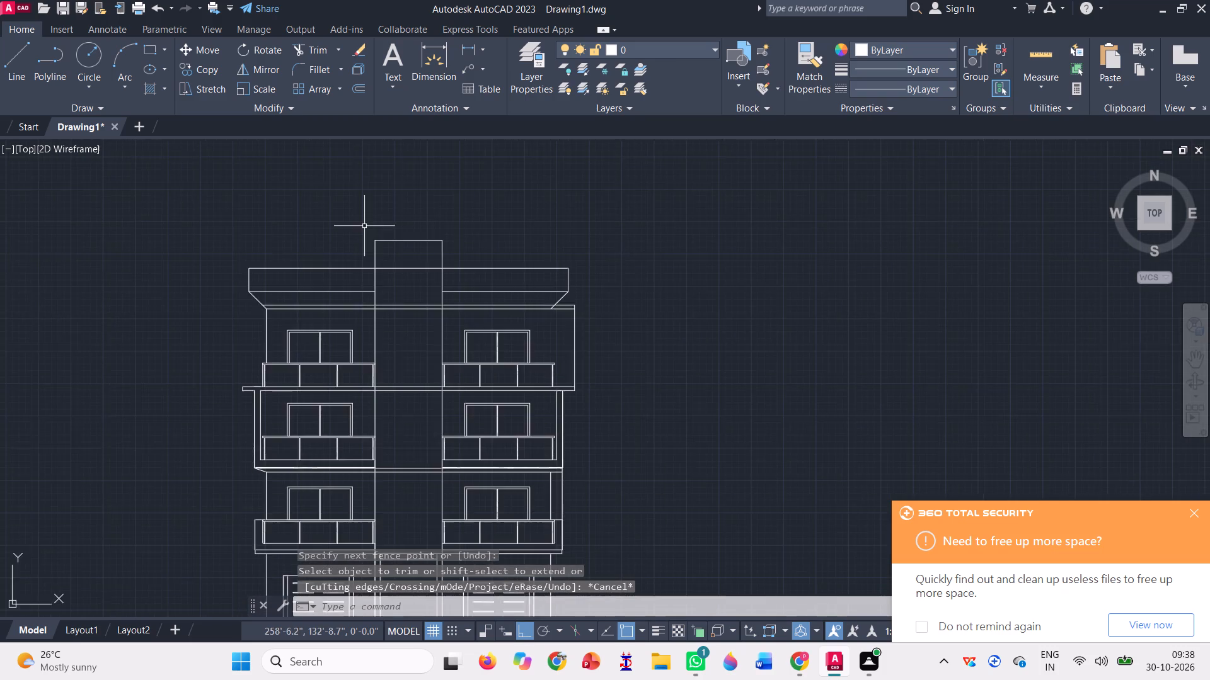
pyautogui.scroll(-1, 372, 227)
pyautogui.scroll(2, 387, 242)
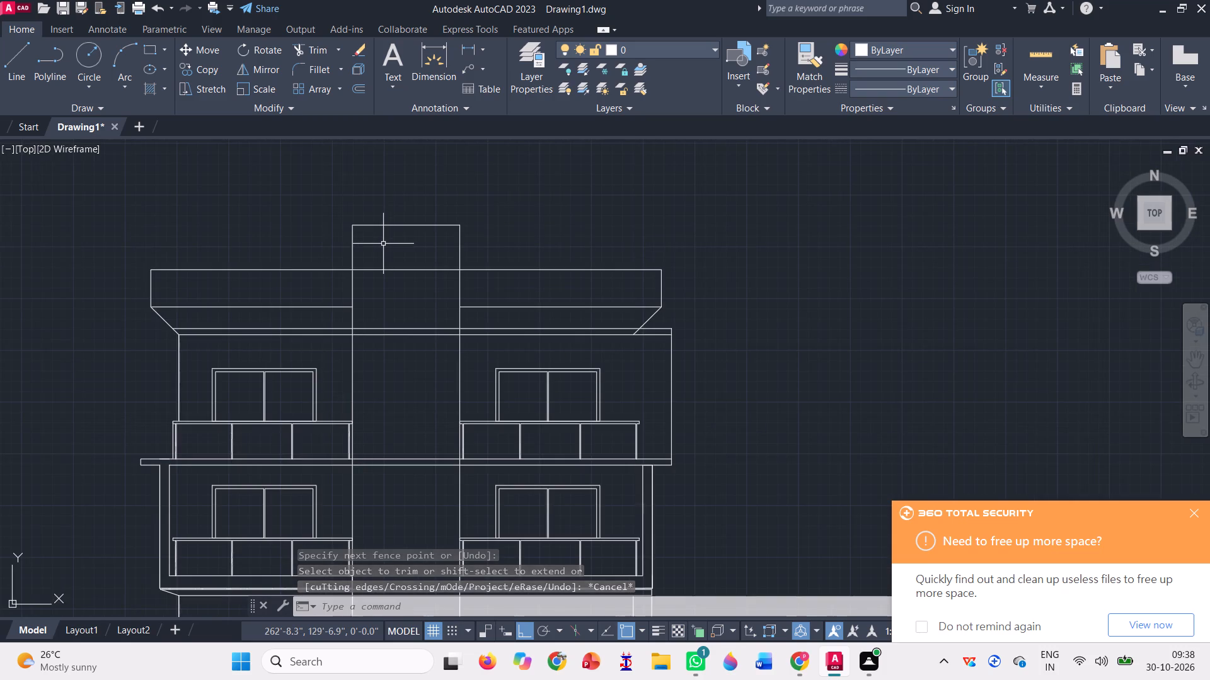
pyautogui.scroll(1, 383, 244)
pyautogui.press('l')
pyautogui.press('Return')
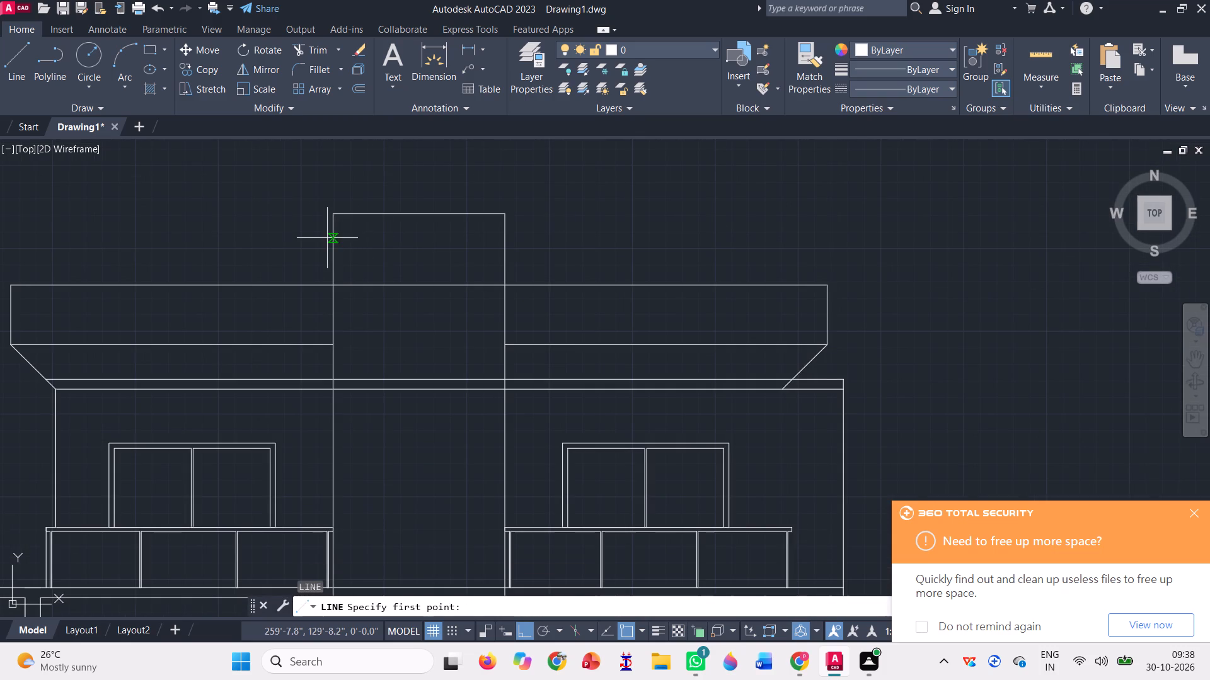
pyautogui.scroll(2, 345, 255)
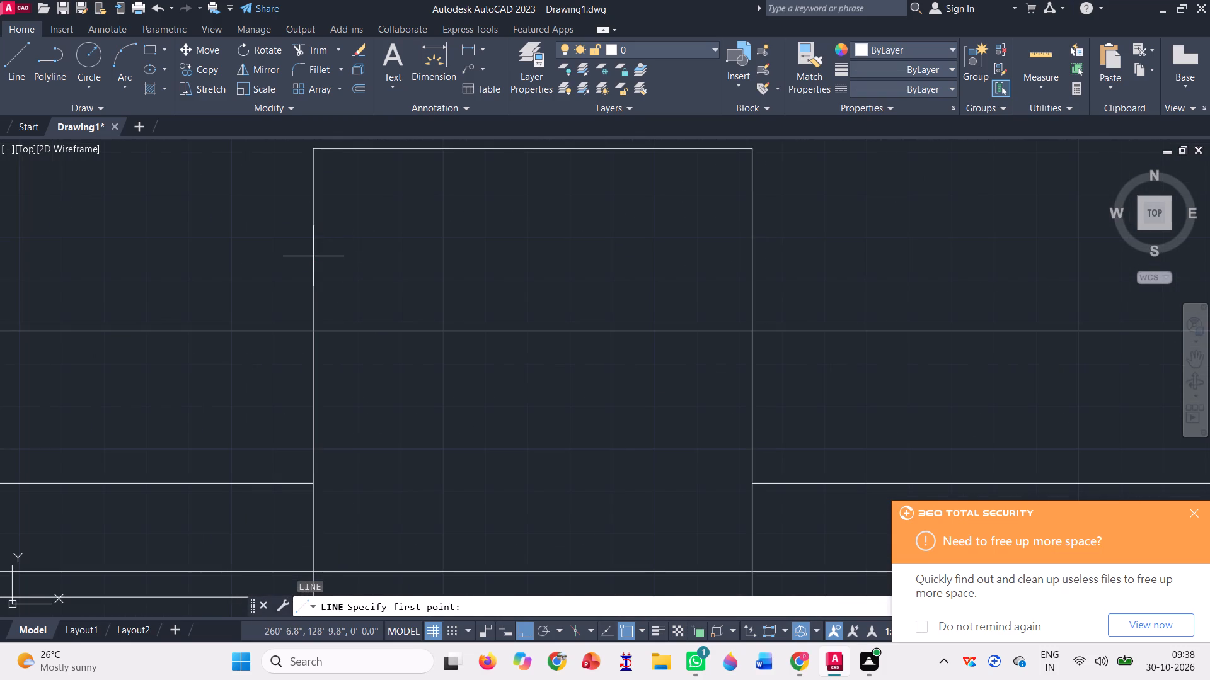
pyautogui.click(315, 275)
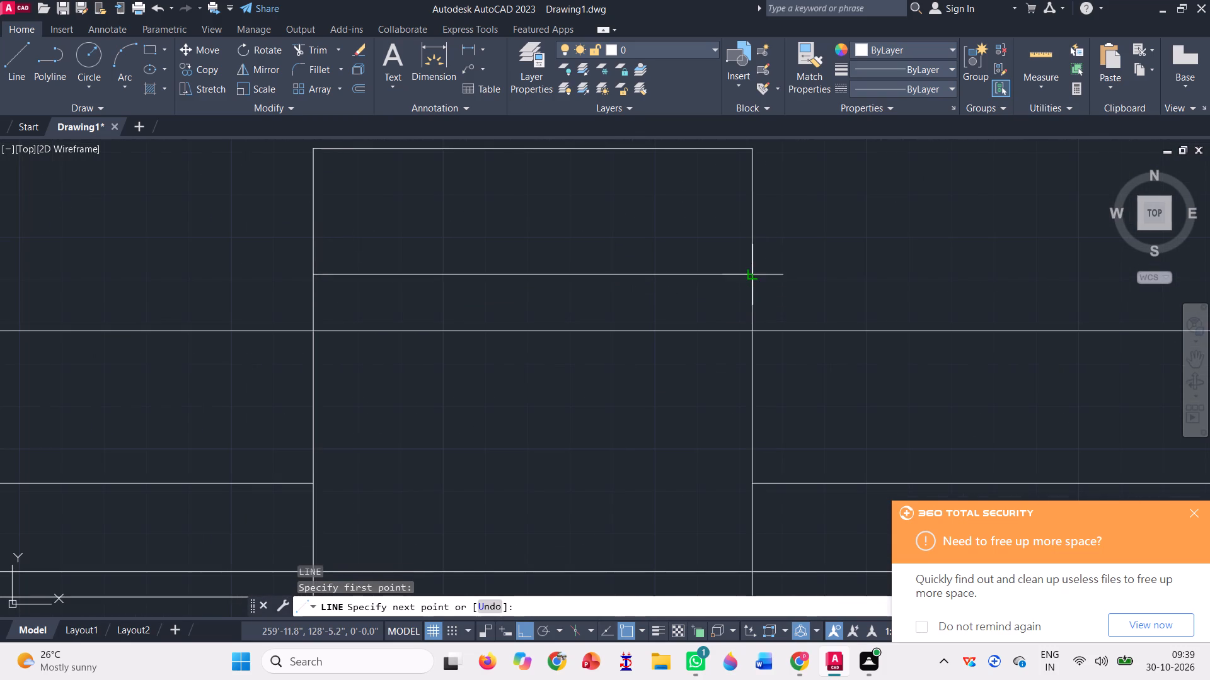
pyautogui.click(750, 274)
pyautogui.scroll(-2, 343, 258)
pyautogui.press('space')
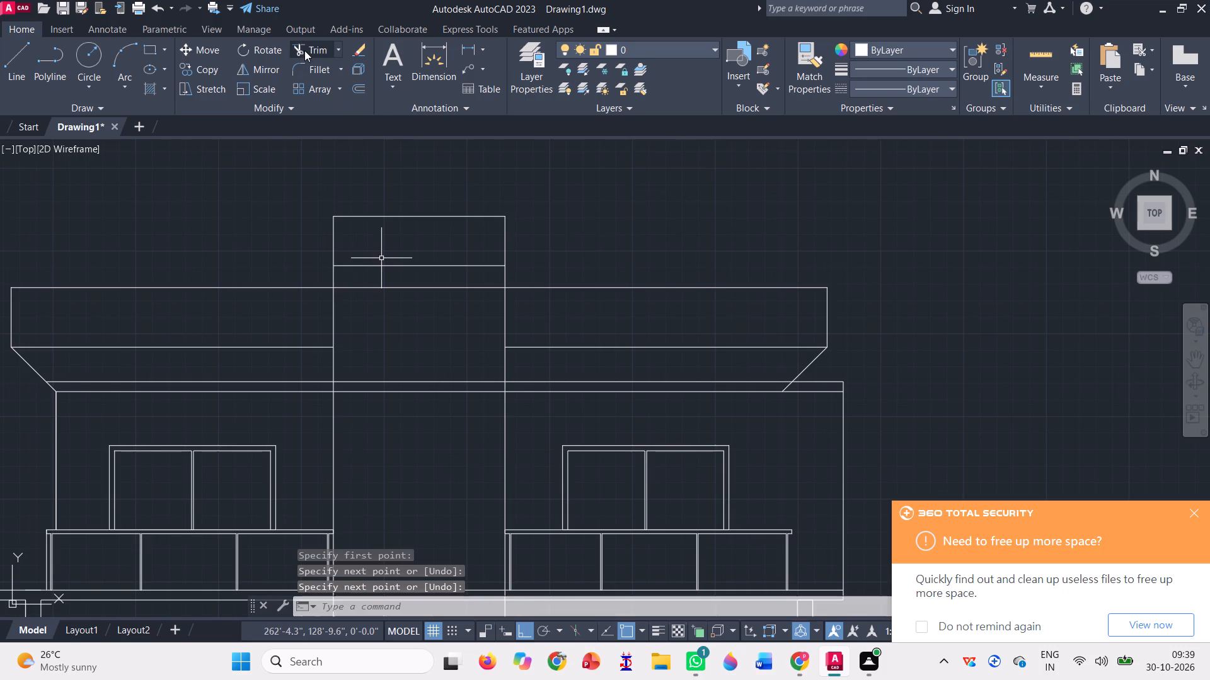
# Trim the core's old top line and both verticals above the lower horizontal line.
pyautogui.click(304, 50)
pyautogui.click(306, 244)
pyautogui.click(425, 176)
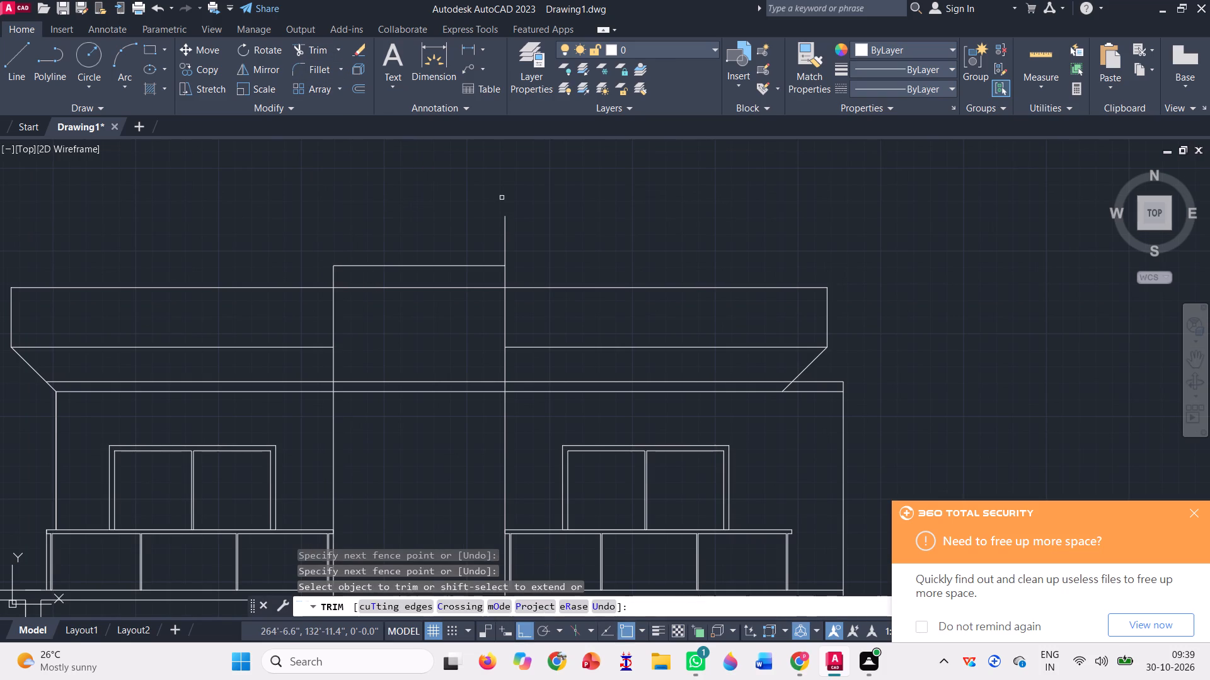
pyautogui.click(509, 227)
pyautogui.click(478, 227)
# Trim the parapet, roof and floor slab lines crossing the central core, from below its top line down to above the entrance.
pyautogui.scroll(-1, 444, 239)
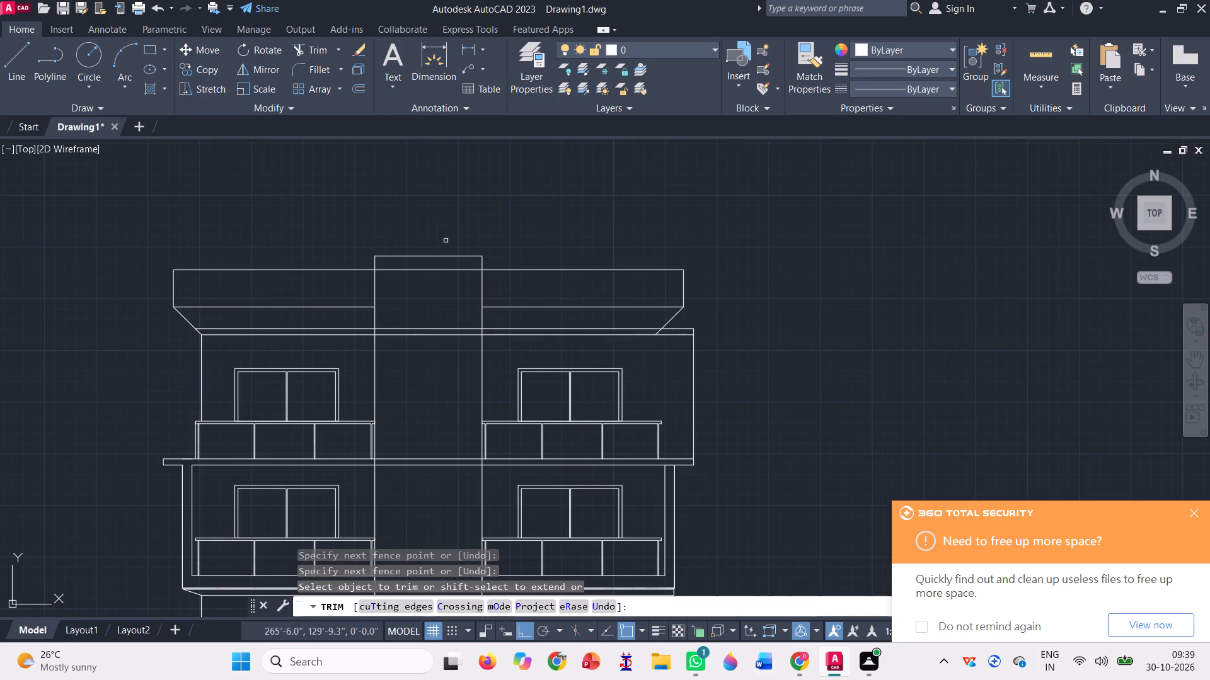
pyautogui.scroll(1, 431, 281)
pyautogui.click(422, 256)
pyautogui.scroll(-1, 427, 339)
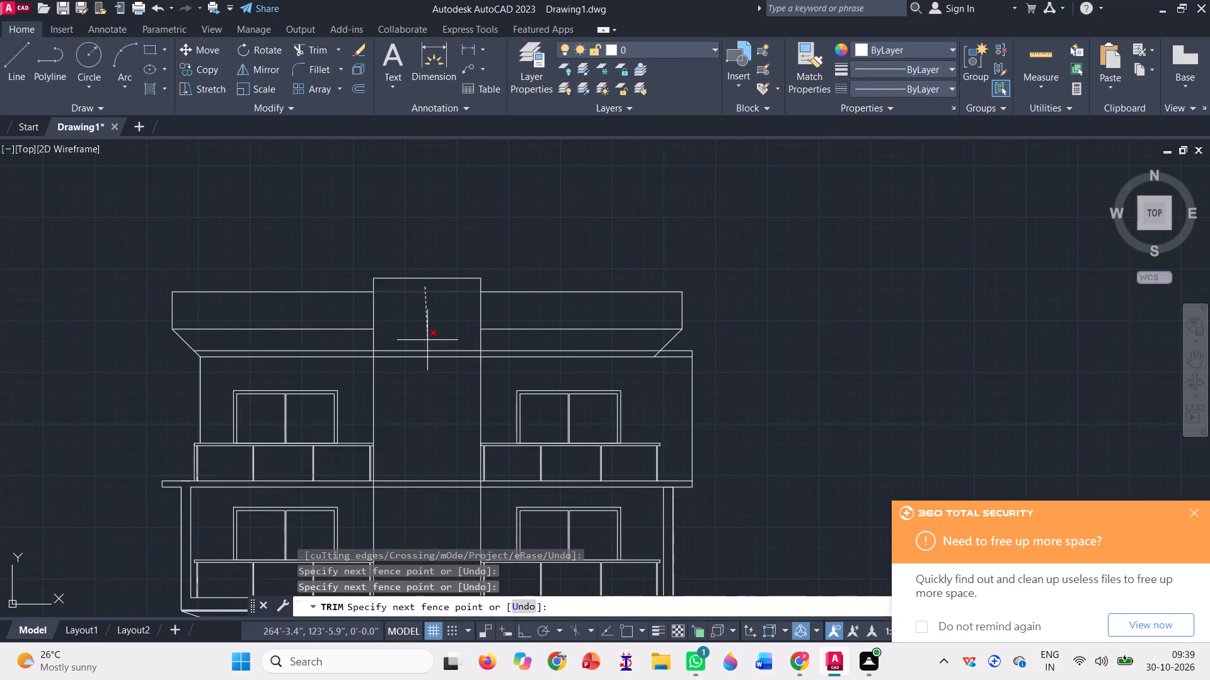
pyautogui.scroll(-2, 429, 340)
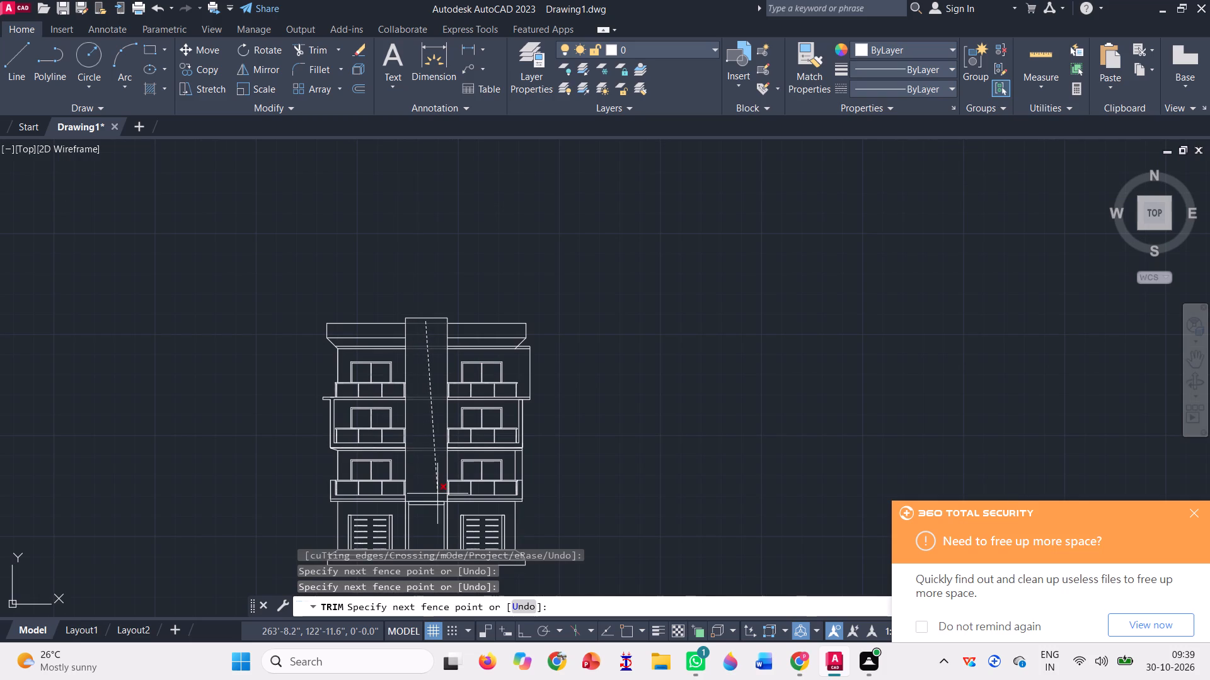
pyautogui.click(418, 480)
pyautogui.press('Escape')
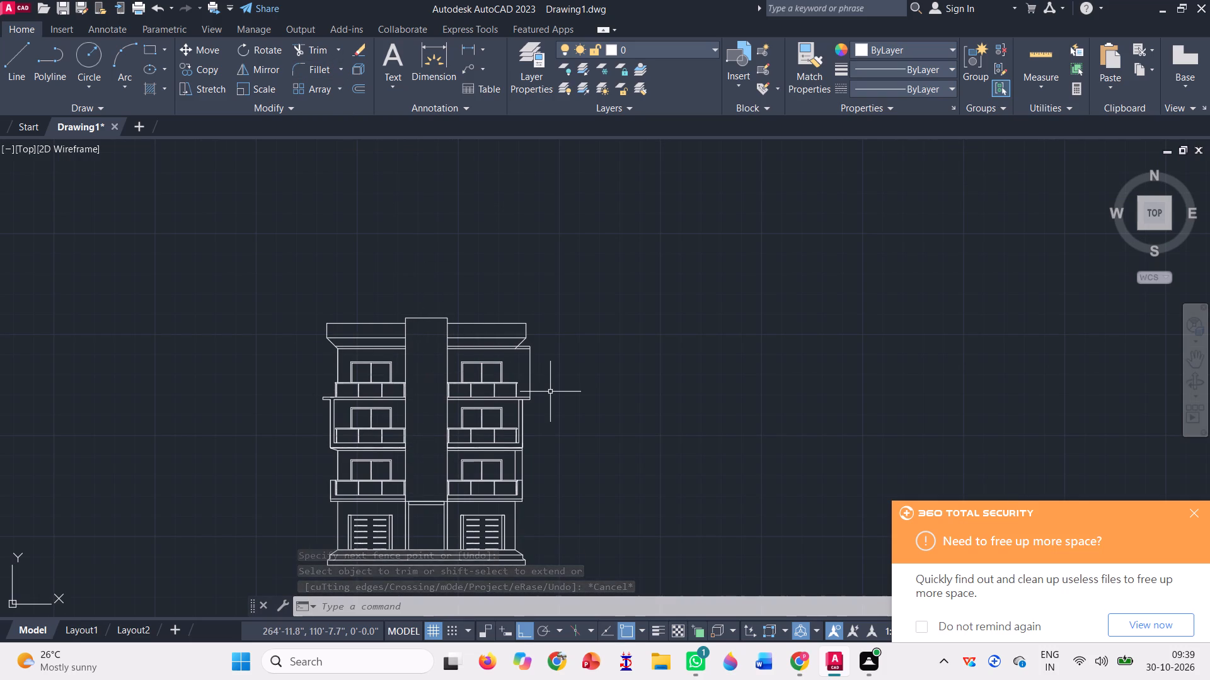
# Mirror the top floor's left wall edge about the central core's centreline, keeping the original.
pyautogui.press('l')
pyautogui.press('Escape')
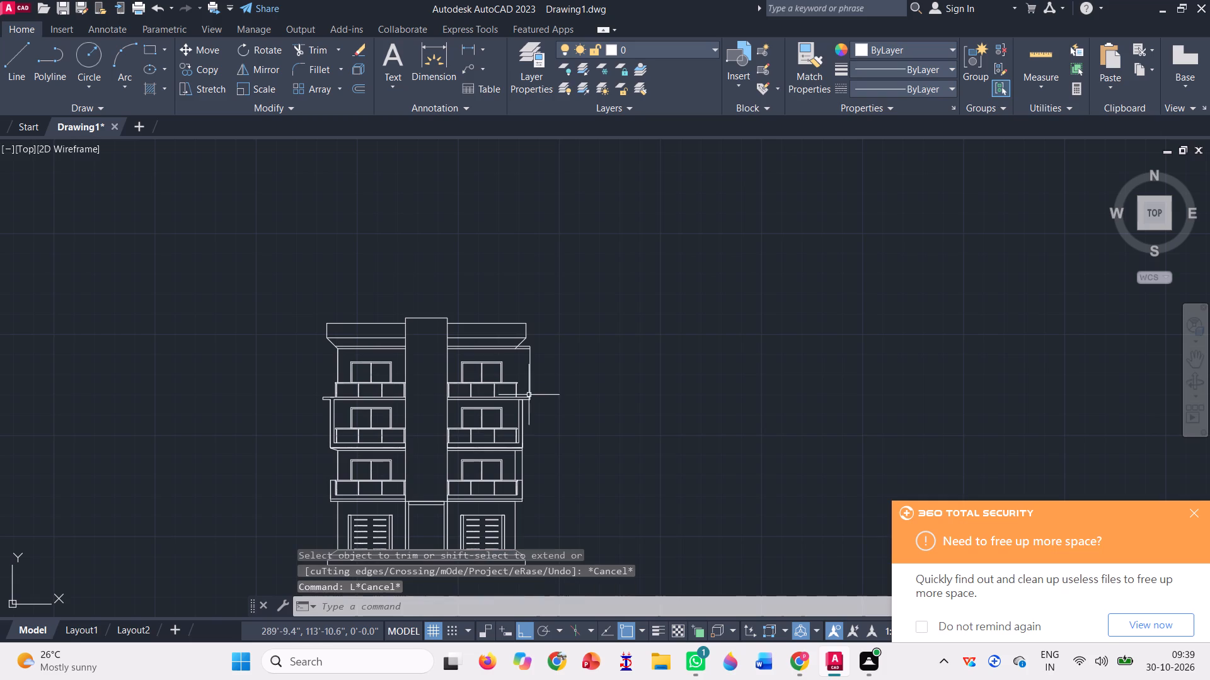
pyautogui.scroll(2, 326, 368)
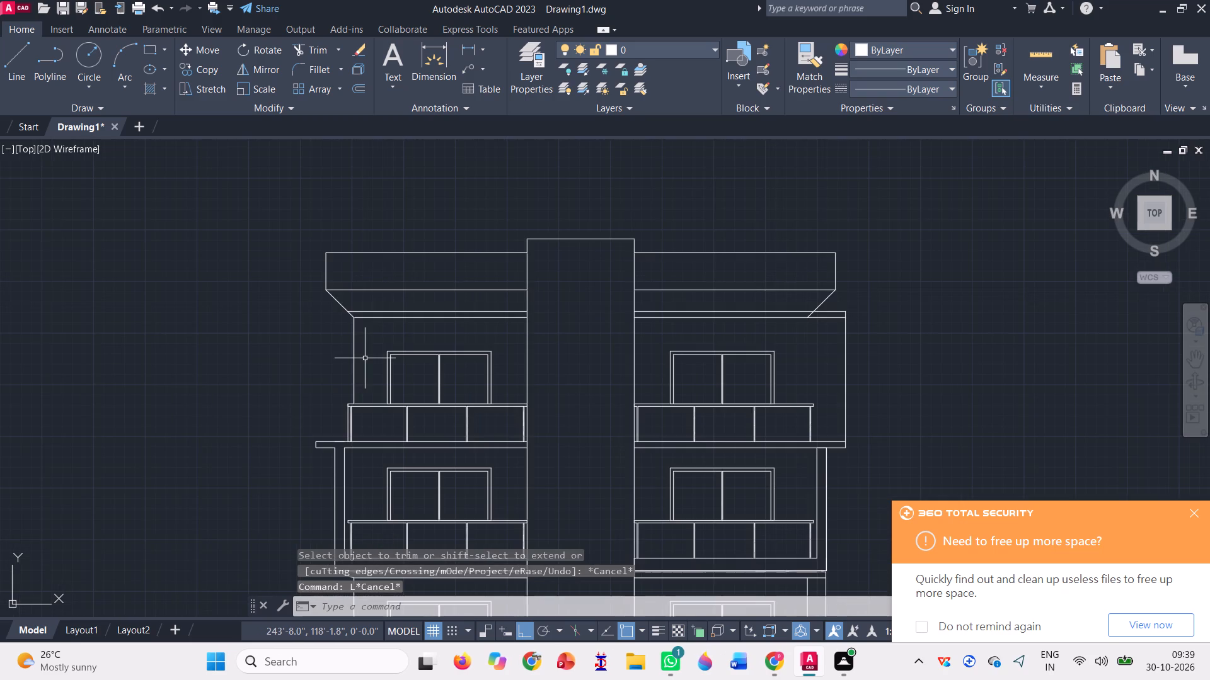
pyautogui.click(365, 358)
pyautogui.click(359, 358)
pyautogui.click(356, 360)
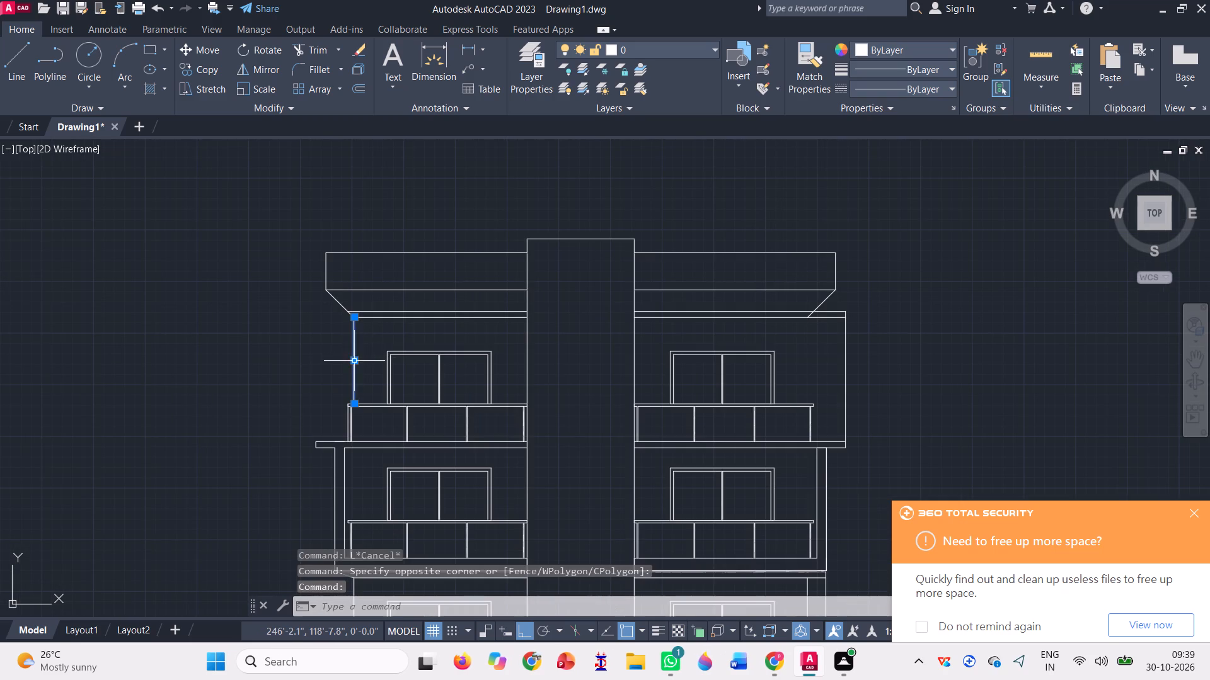
pyautogui.scroll(-1, 272, 294)
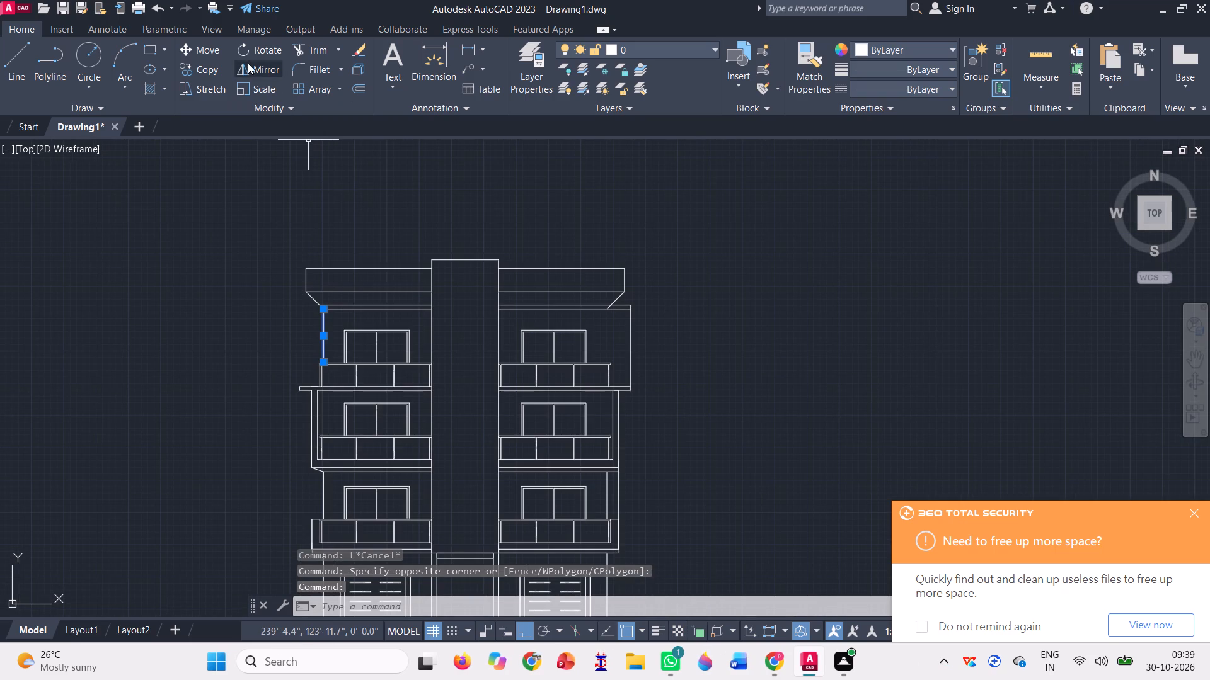
pyautogui.click(248, 63)
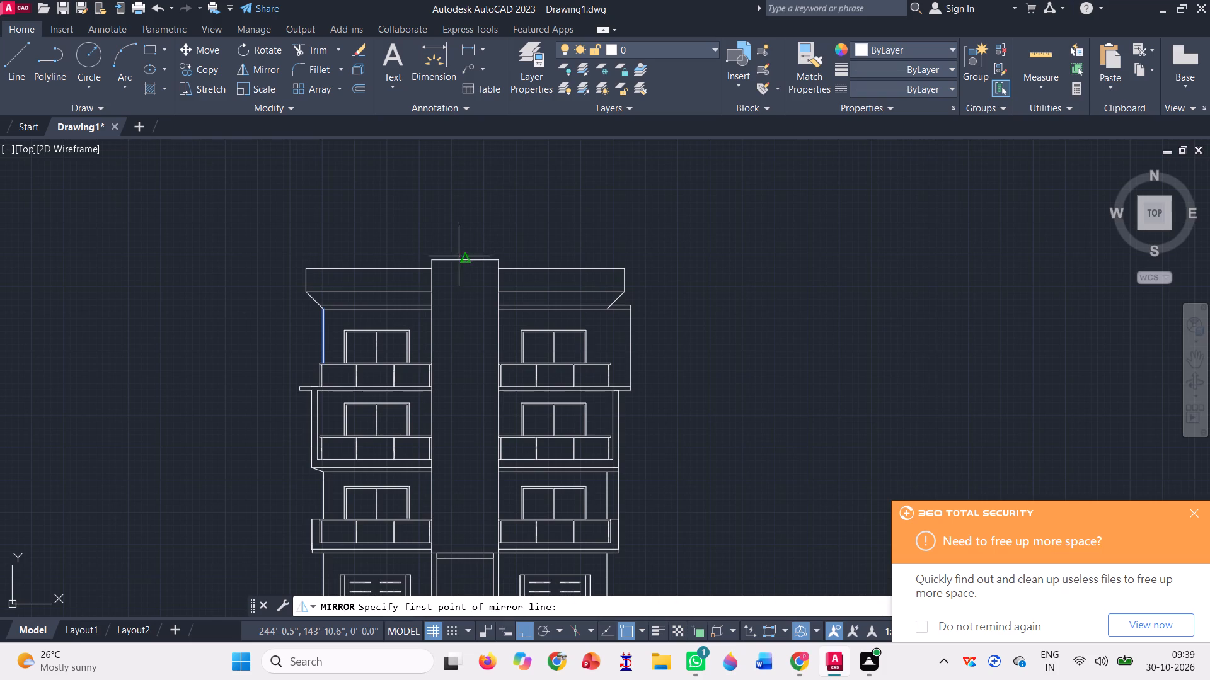
pyautogui.click(464, 263)
pyautogui.click(472, 368)
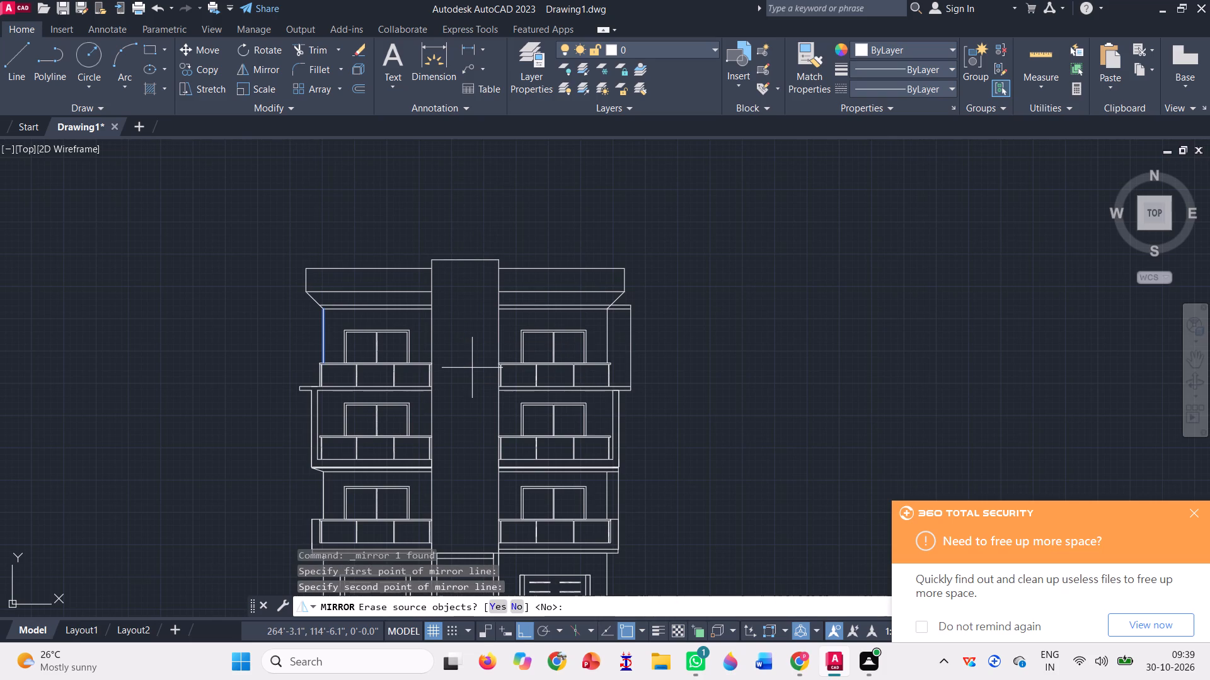
pyautogui.press('space')
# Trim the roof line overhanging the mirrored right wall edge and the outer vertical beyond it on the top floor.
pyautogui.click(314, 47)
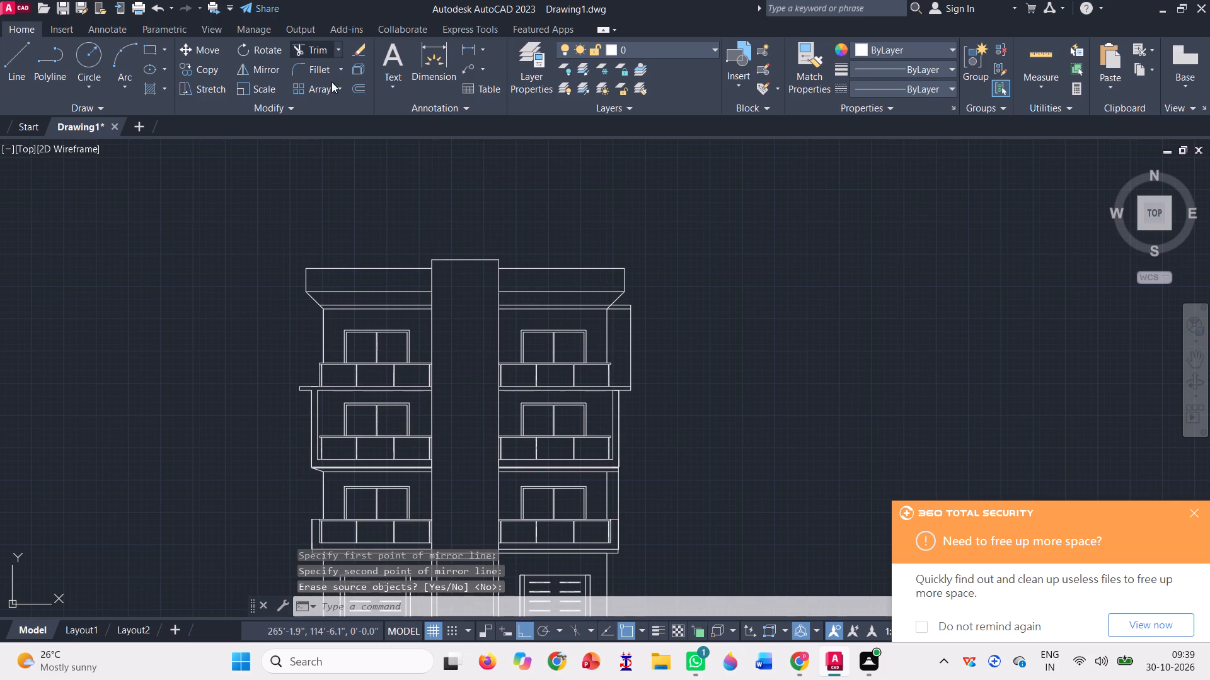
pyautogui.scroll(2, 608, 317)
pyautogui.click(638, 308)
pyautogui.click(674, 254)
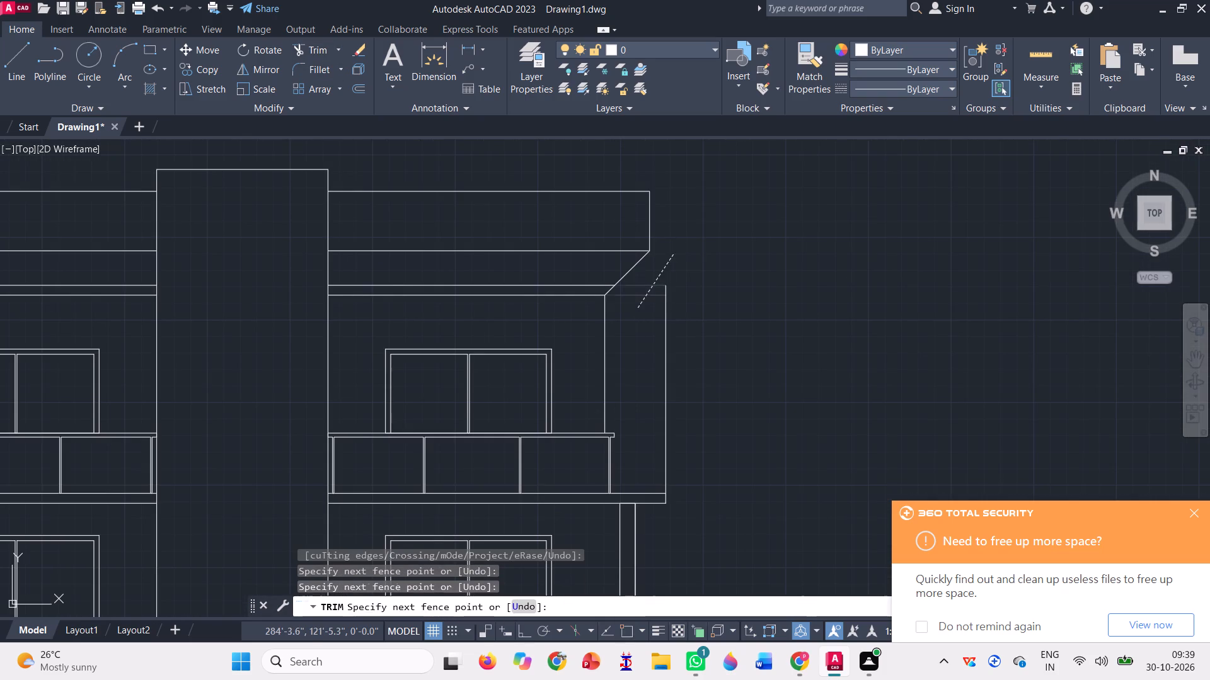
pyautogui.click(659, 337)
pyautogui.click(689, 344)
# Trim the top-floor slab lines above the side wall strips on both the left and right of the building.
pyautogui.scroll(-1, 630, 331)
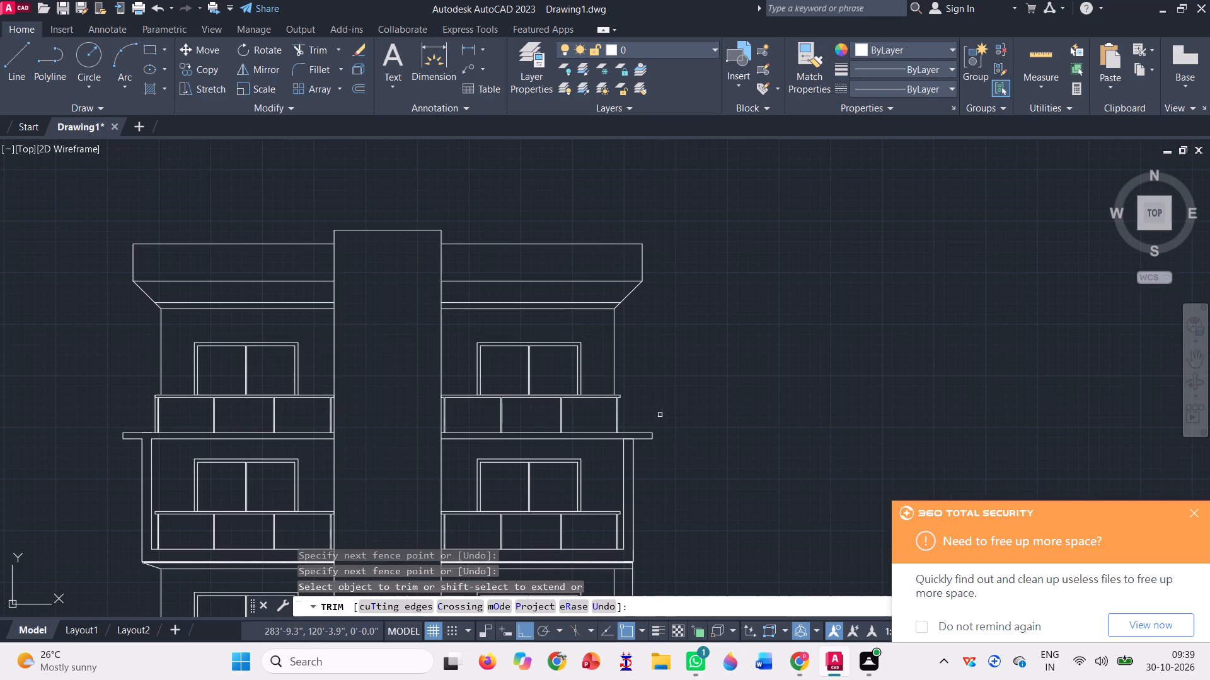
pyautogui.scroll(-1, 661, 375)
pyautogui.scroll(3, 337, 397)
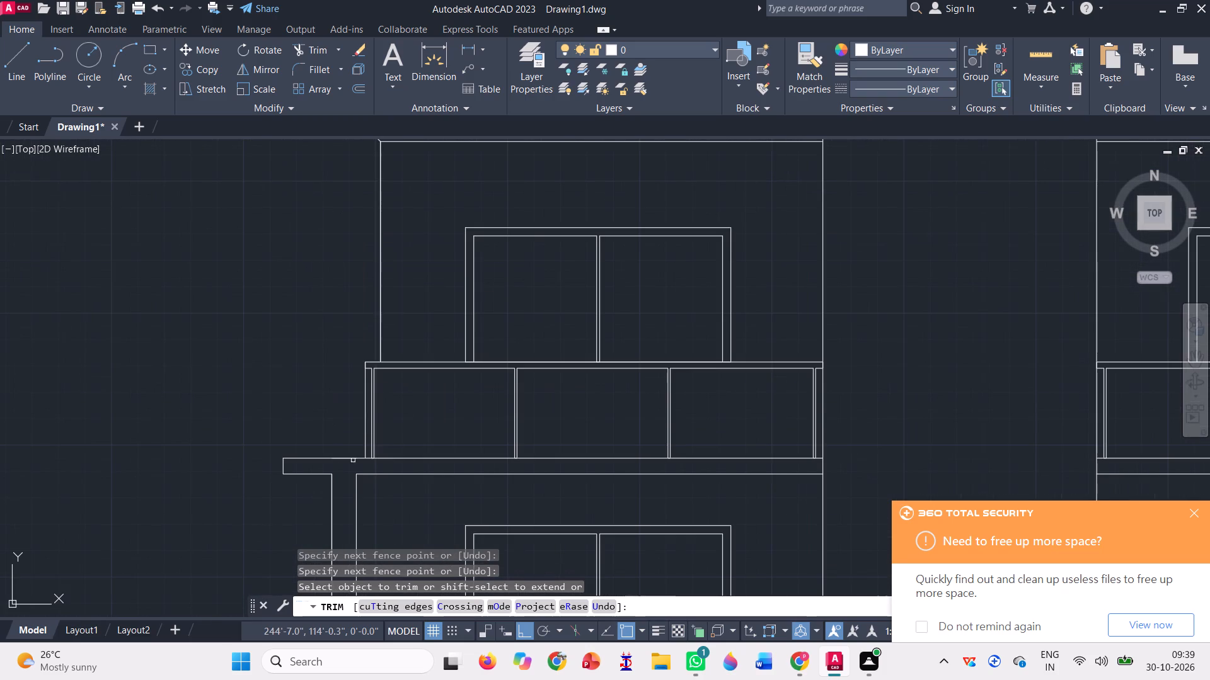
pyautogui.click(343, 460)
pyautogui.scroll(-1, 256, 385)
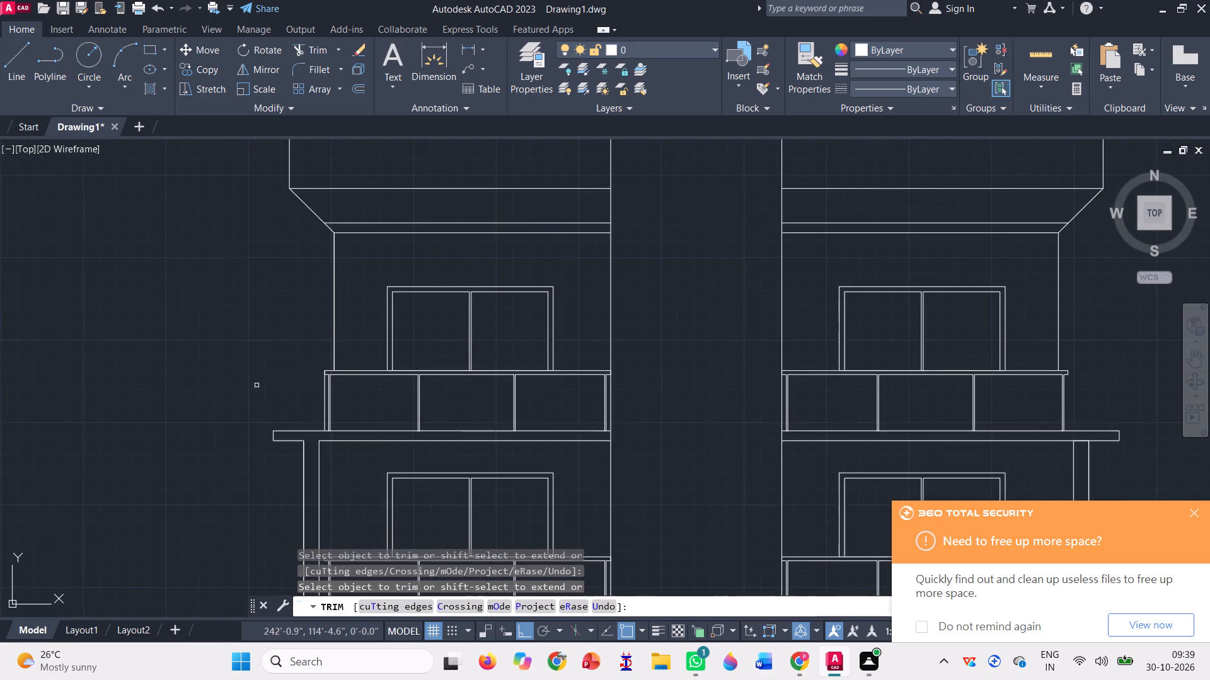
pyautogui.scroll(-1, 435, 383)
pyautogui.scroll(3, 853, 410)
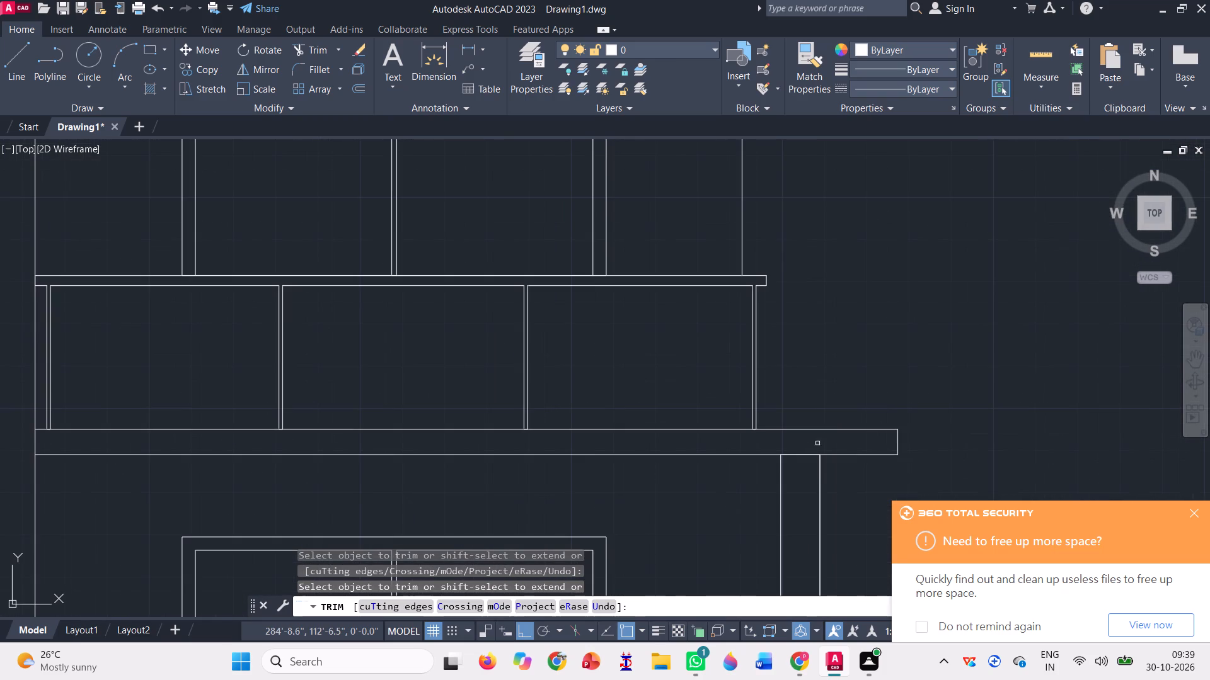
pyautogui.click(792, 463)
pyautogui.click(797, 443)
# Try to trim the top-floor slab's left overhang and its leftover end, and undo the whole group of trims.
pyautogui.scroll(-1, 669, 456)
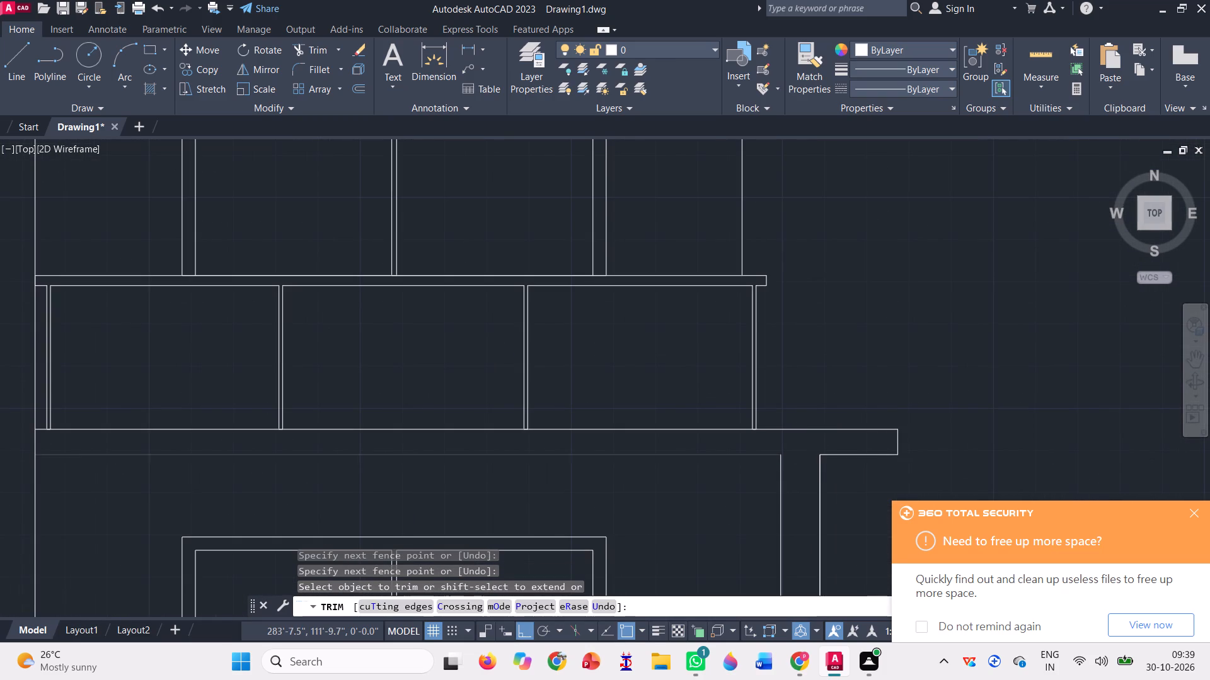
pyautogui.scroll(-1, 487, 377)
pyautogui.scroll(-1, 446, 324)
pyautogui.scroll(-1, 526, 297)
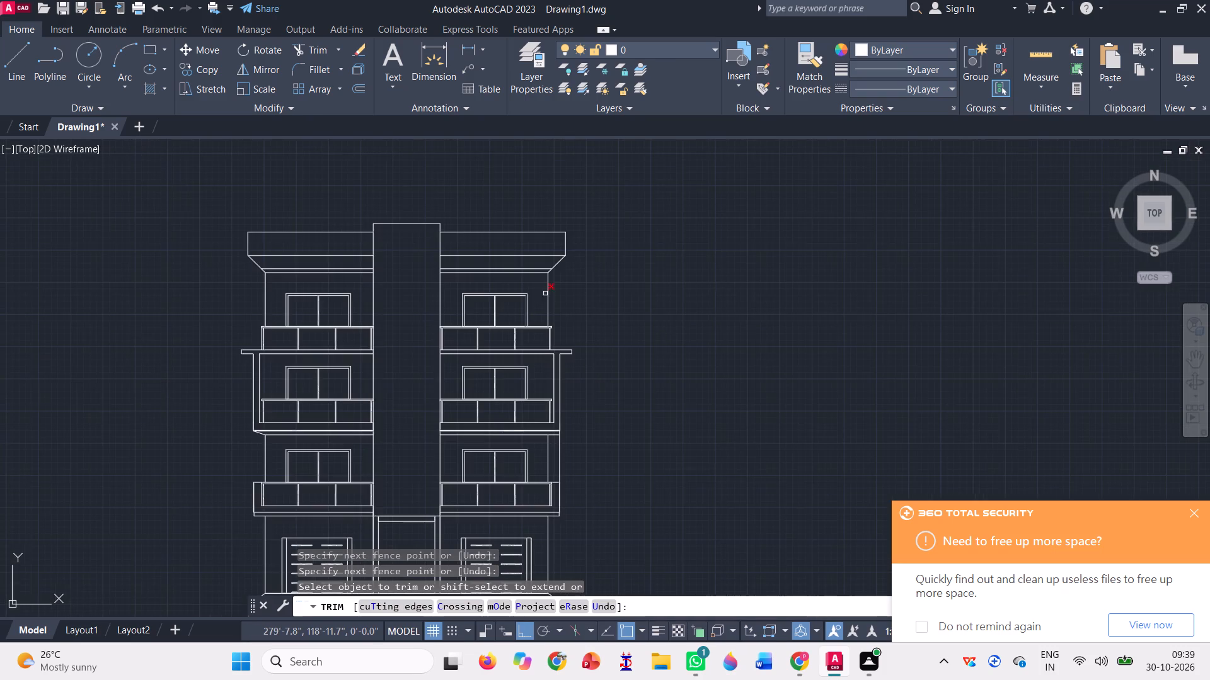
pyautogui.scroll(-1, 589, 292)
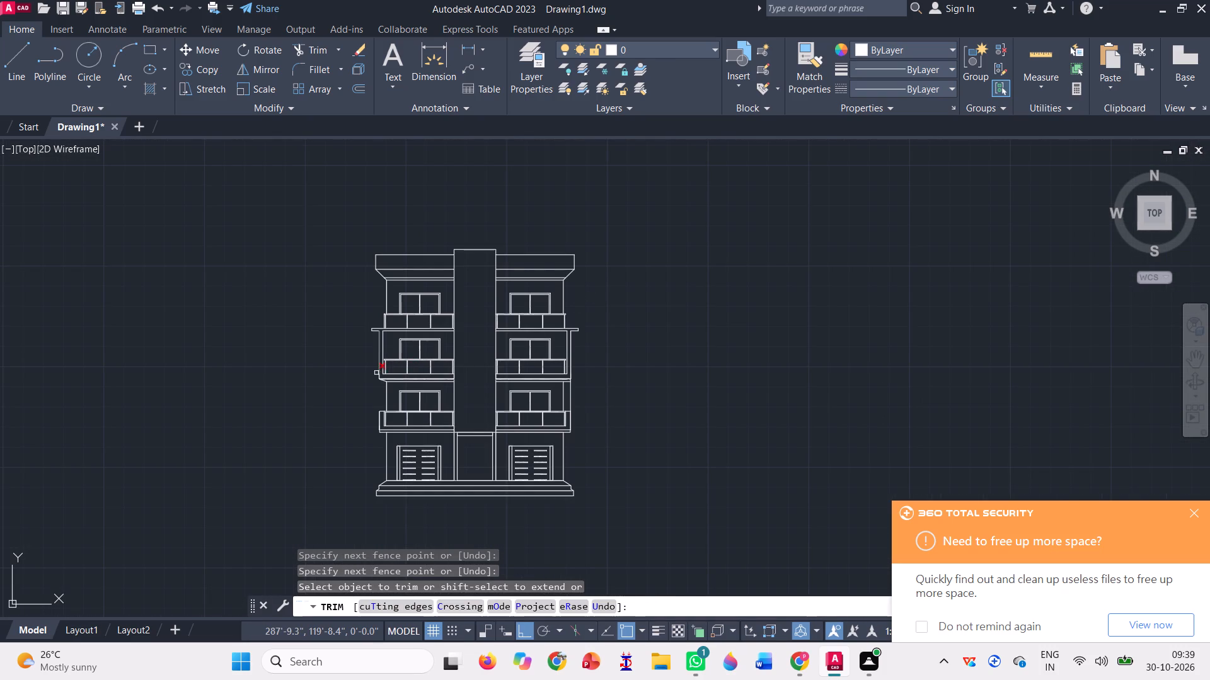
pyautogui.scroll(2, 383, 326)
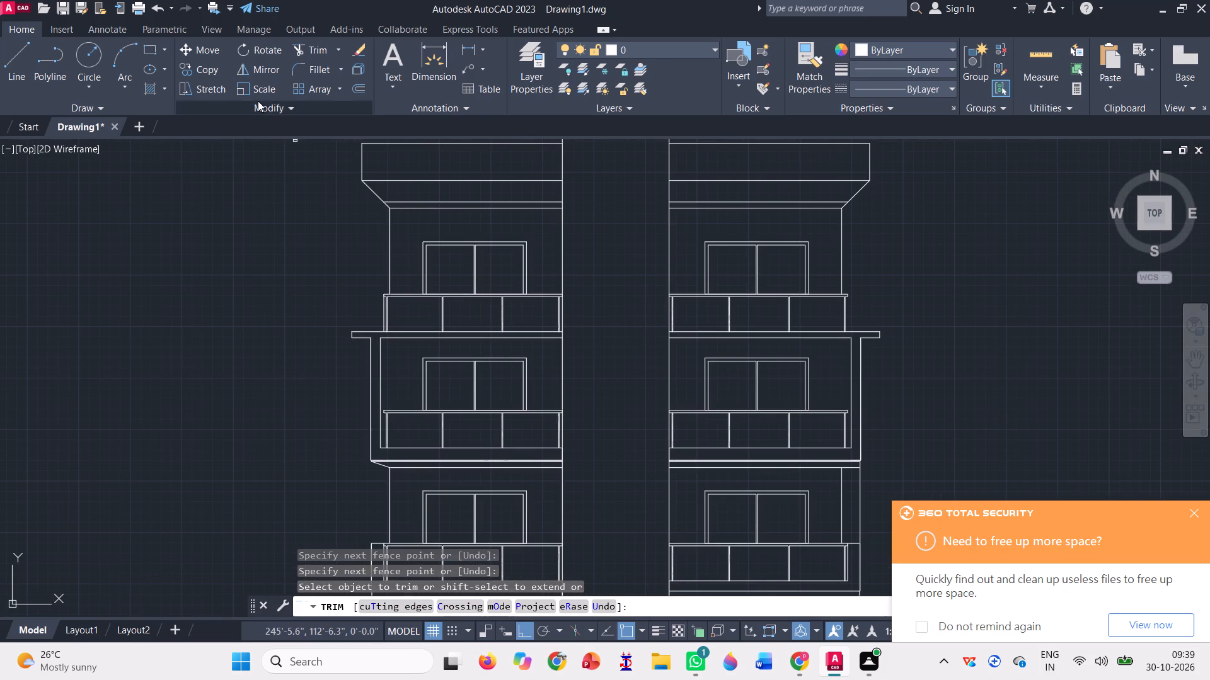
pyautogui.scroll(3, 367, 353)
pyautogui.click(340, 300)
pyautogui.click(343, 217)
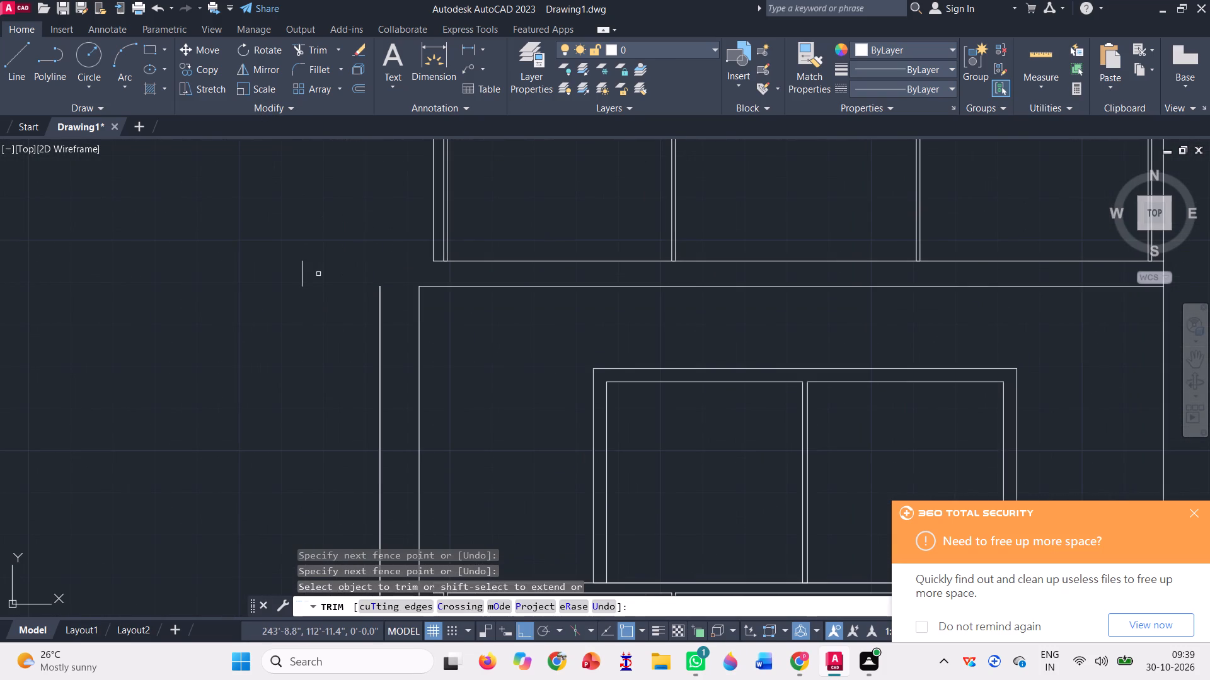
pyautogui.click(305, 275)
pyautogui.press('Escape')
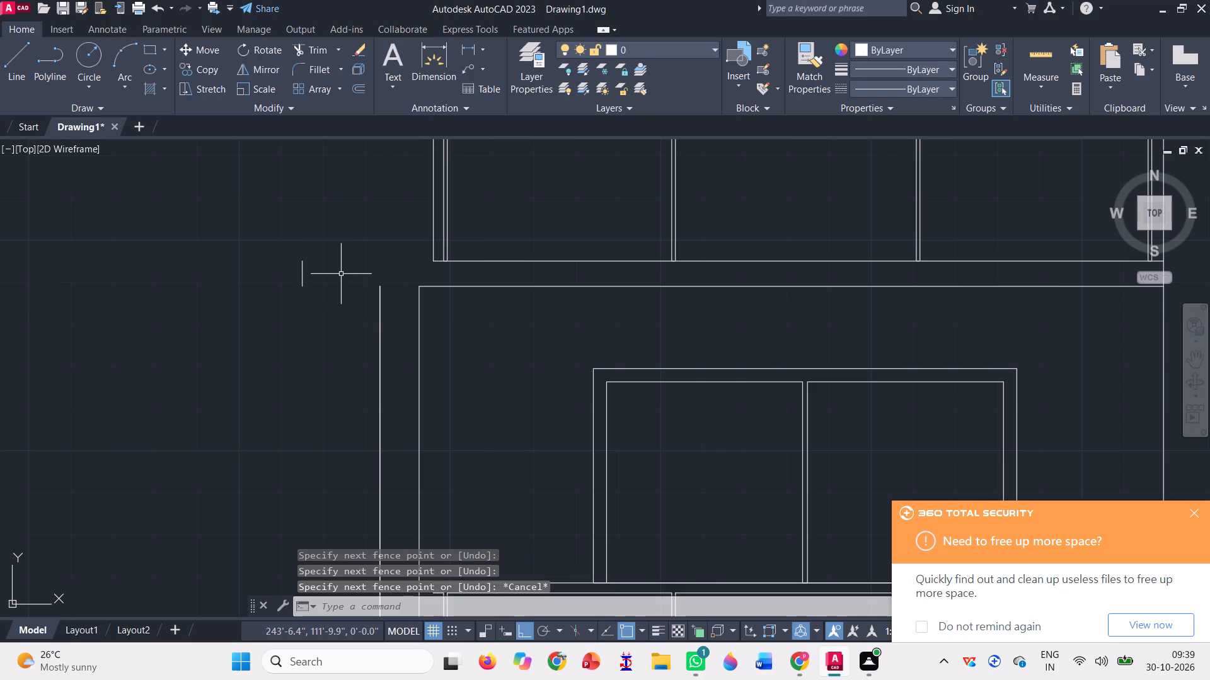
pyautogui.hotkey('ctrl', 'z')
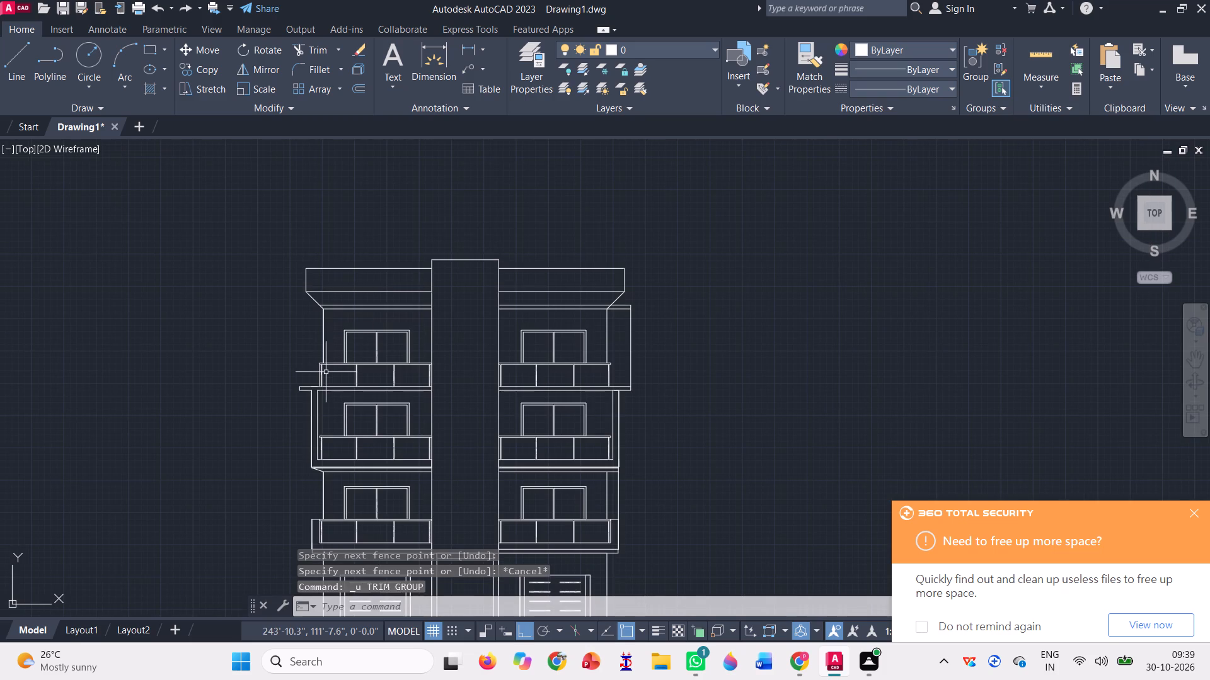
# Extend the second floor's left outer wall vertical up to the top line of the slab above.
pyautogui.click(334, 50)
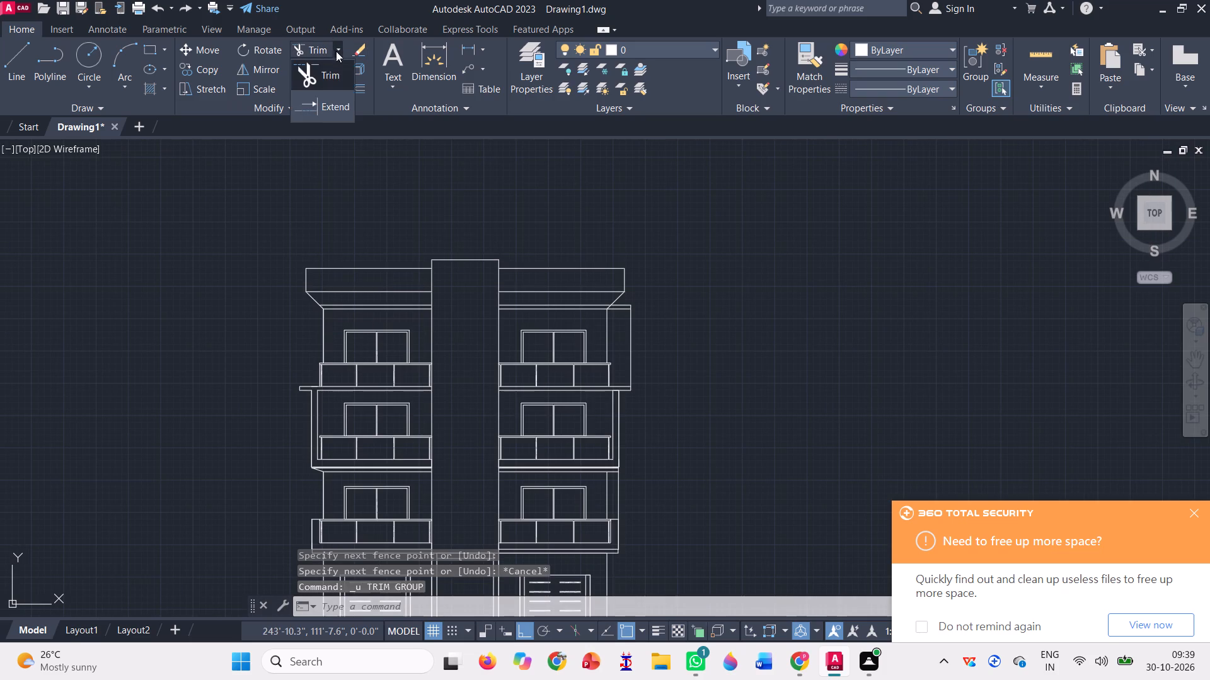
pyautogui.click(311, 105)
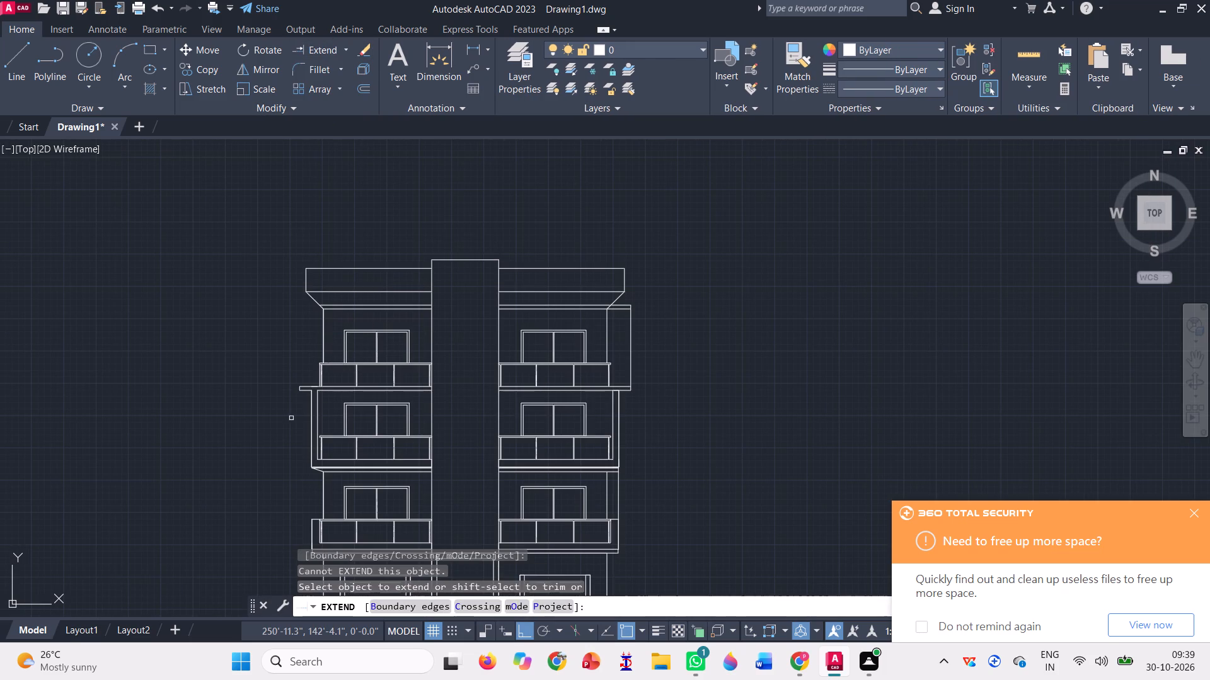
pyautogui.scroll(2, 296, 419)
pyautogui.click(337, 377)
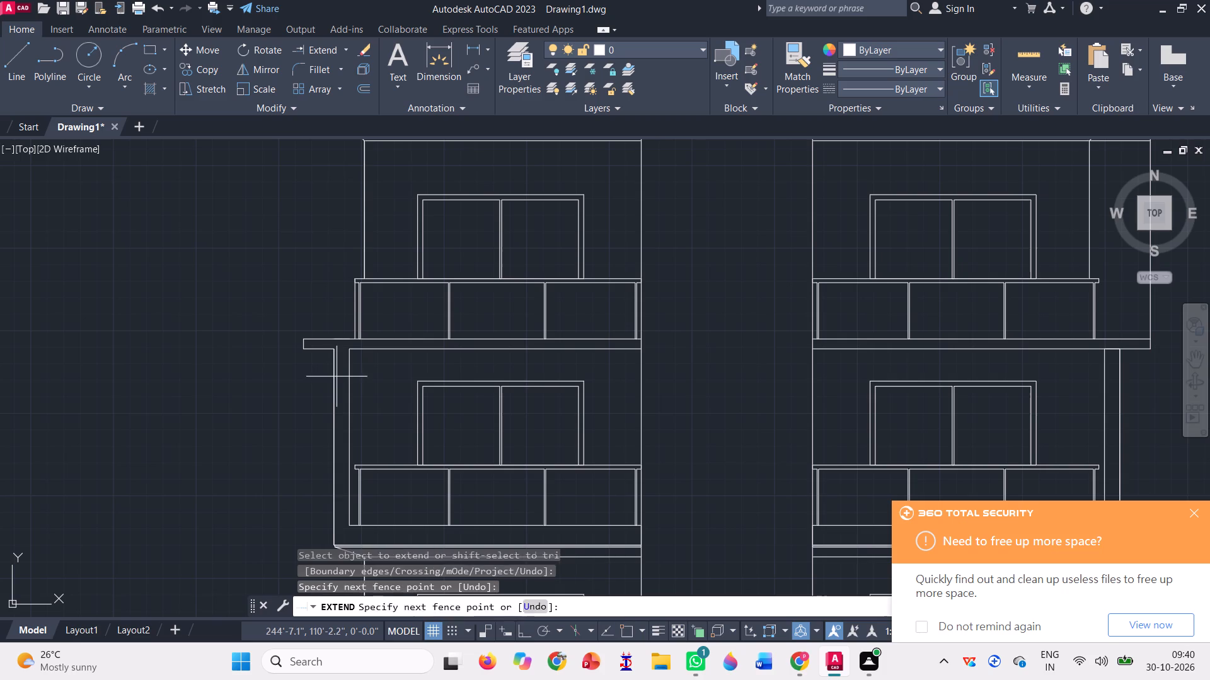
pyautogui.click(307, 388)
pyautogui.scroll(-1, 294, 375)
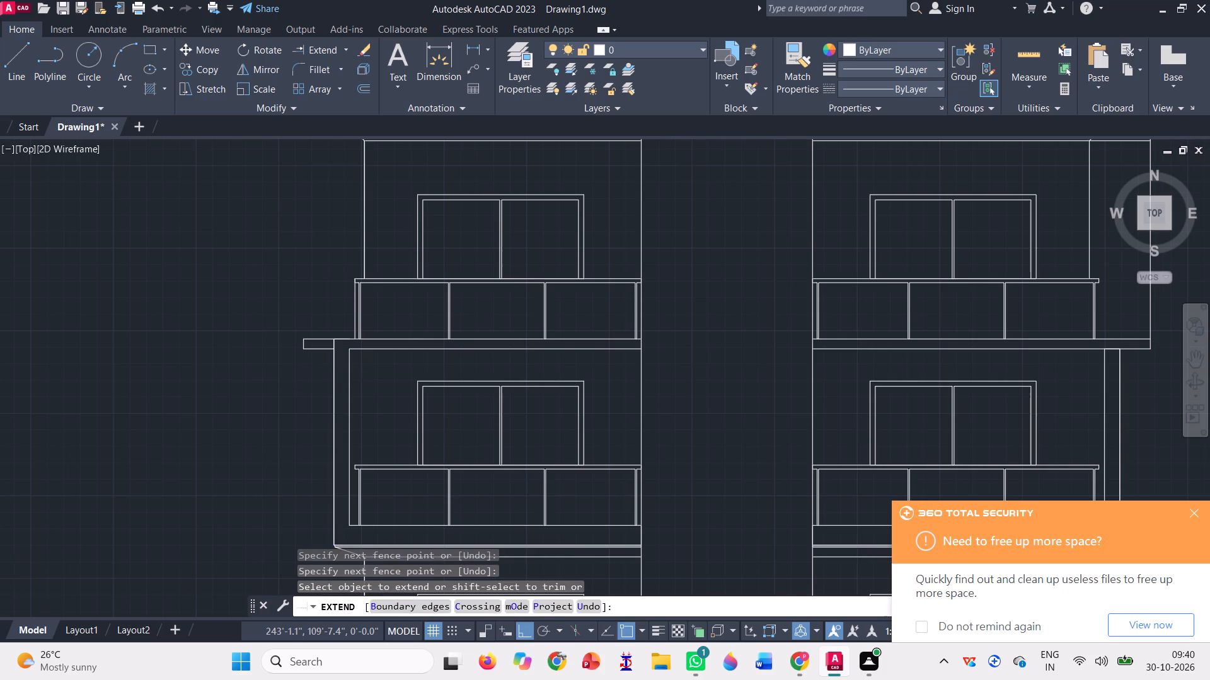
pyautogui.scroll(1, 794, 380)
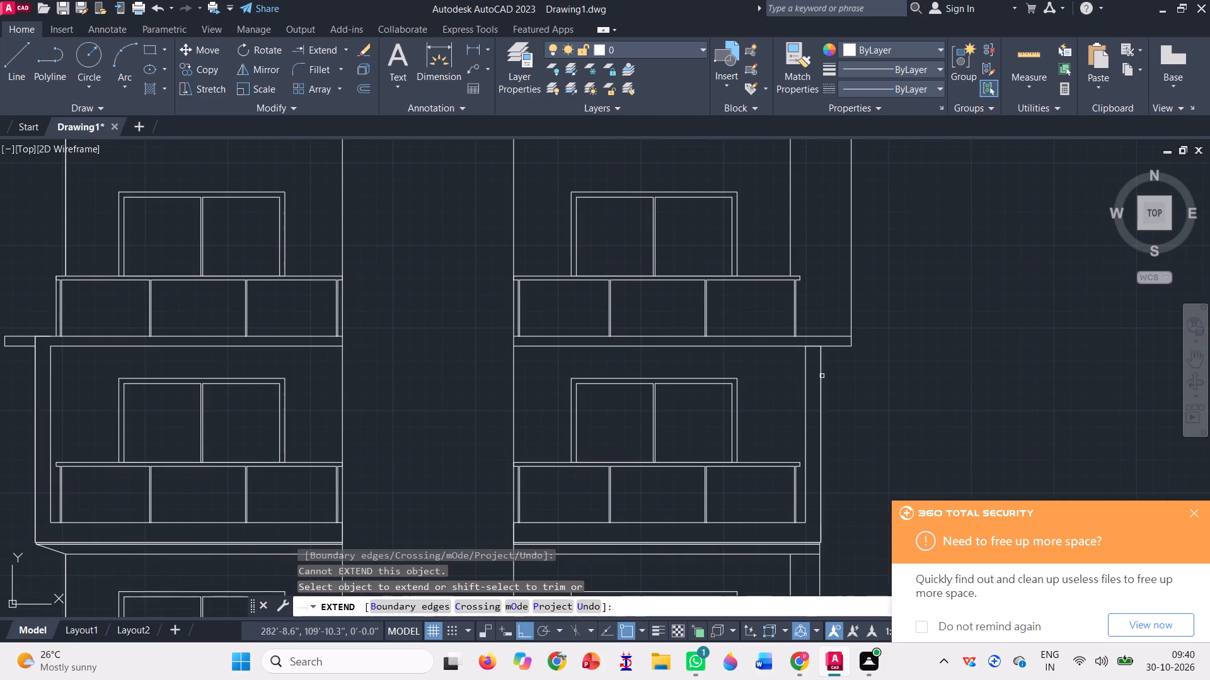
pyautogui.press('Escape')
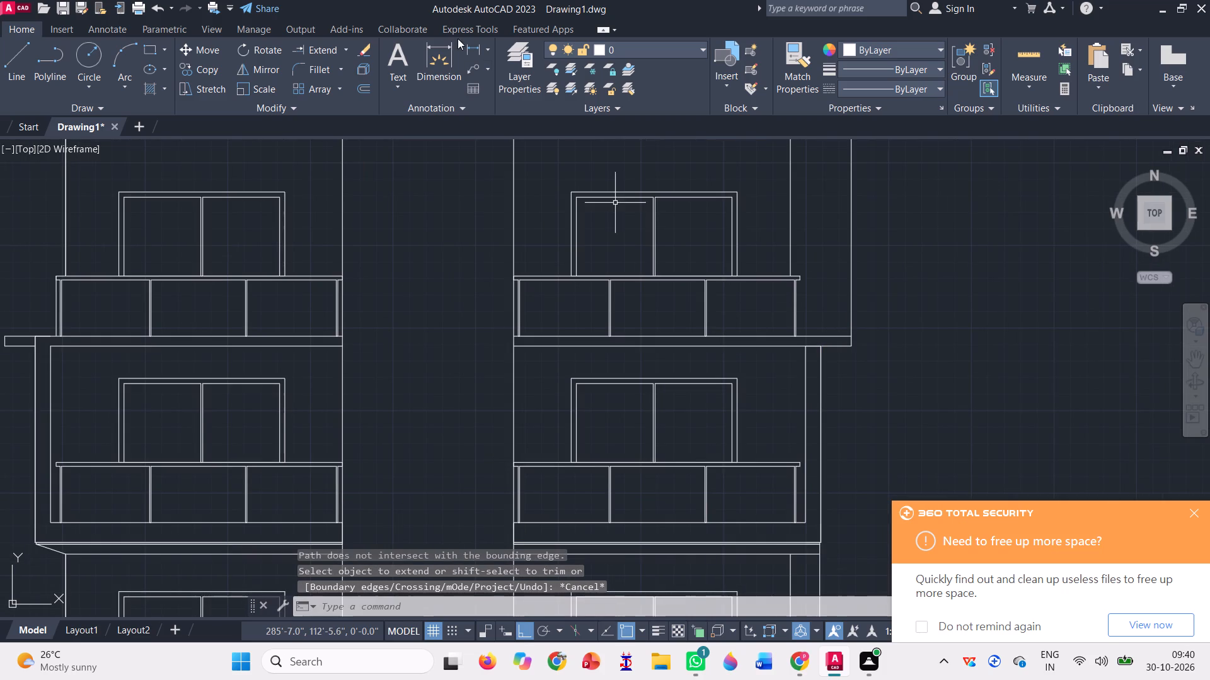
# Trim the top-floor slab's left overhang beyond the outer wall vertical and remove its leftover end piece.
pyautogui.click(347, 55)
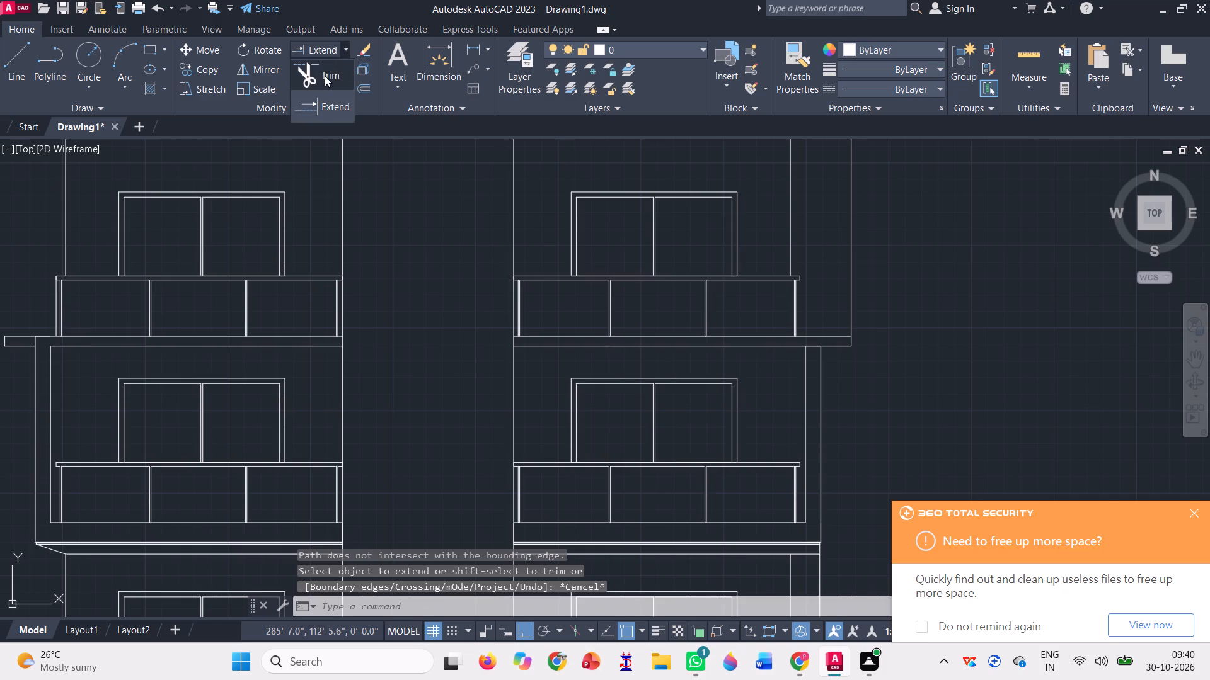
pyautogui.click(325, 76)
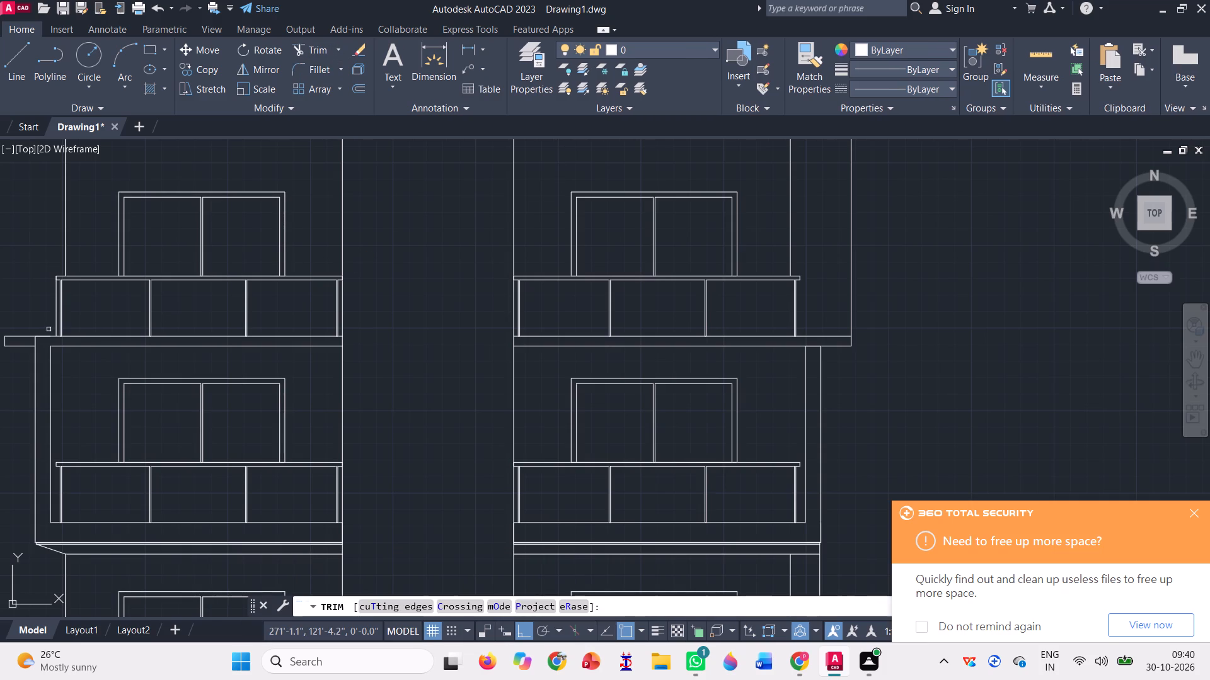
pyautogui.click(40, 337)
pyautogui.click(3, 360)
pyautogui.click(16, 300)
pyautogui.scroll(-1, 98, 334)
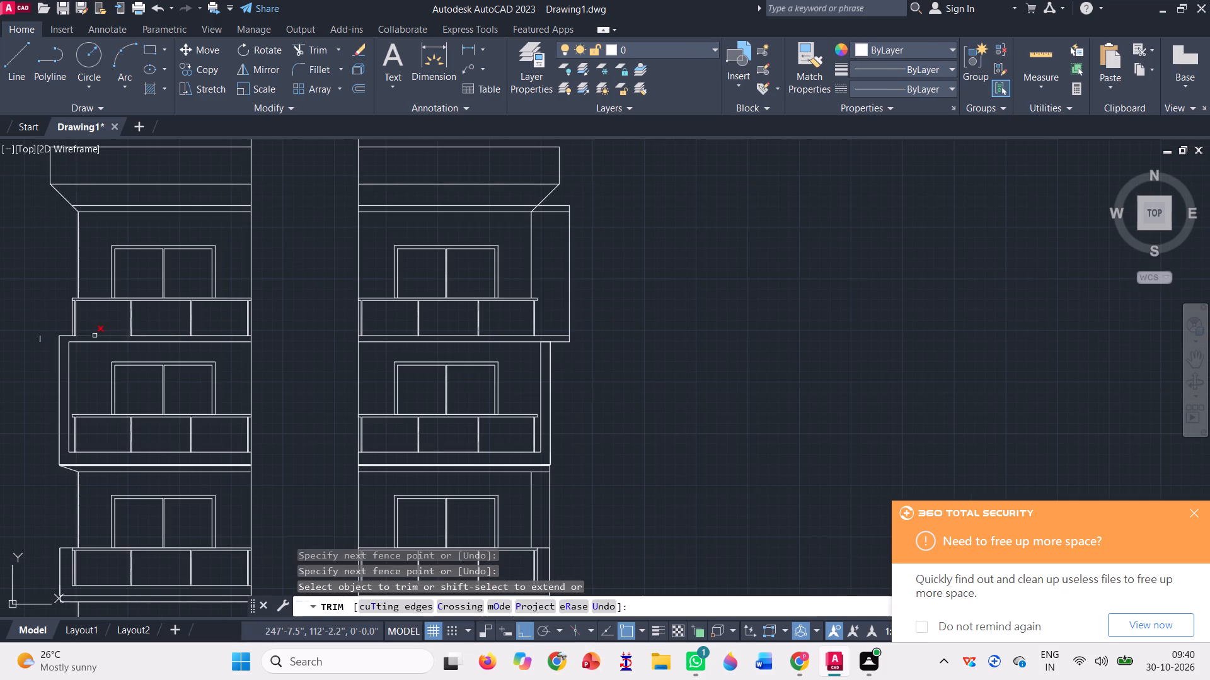
pyautogui.click(42, 336)
pyautogui.click(33, 337)
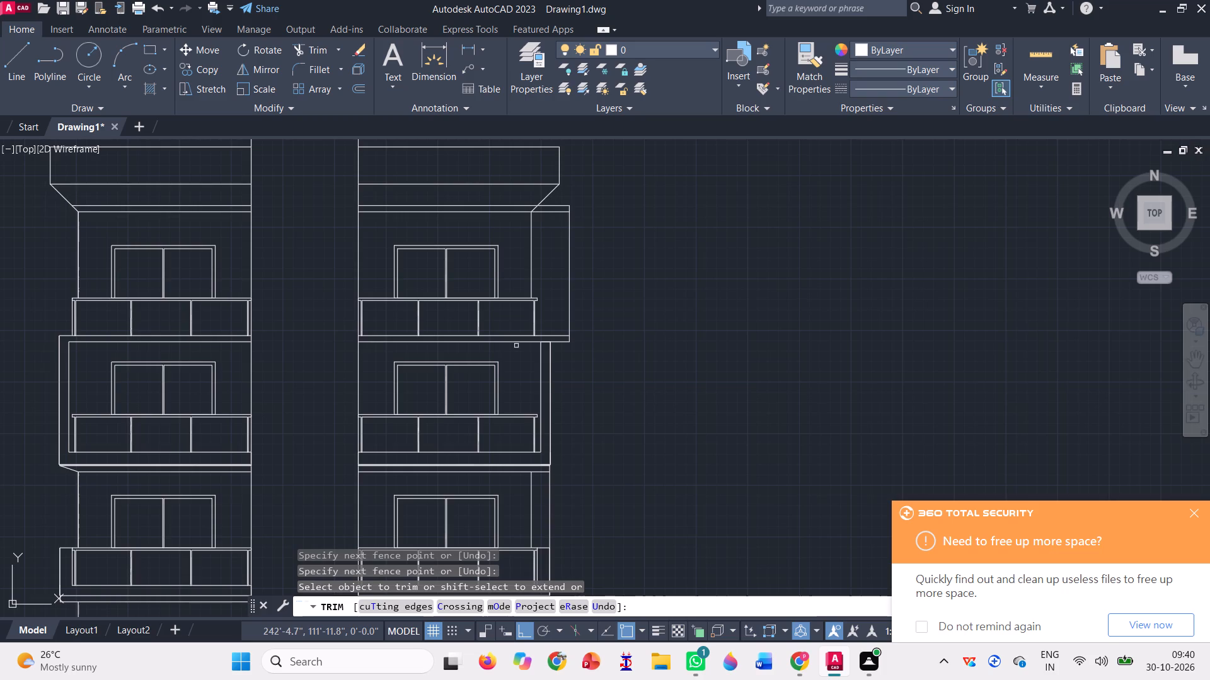
# Trim the top-floor slab's bottom line between the second floor's two right wall verticals.
pyautogui.scroll(2, 516, 340)
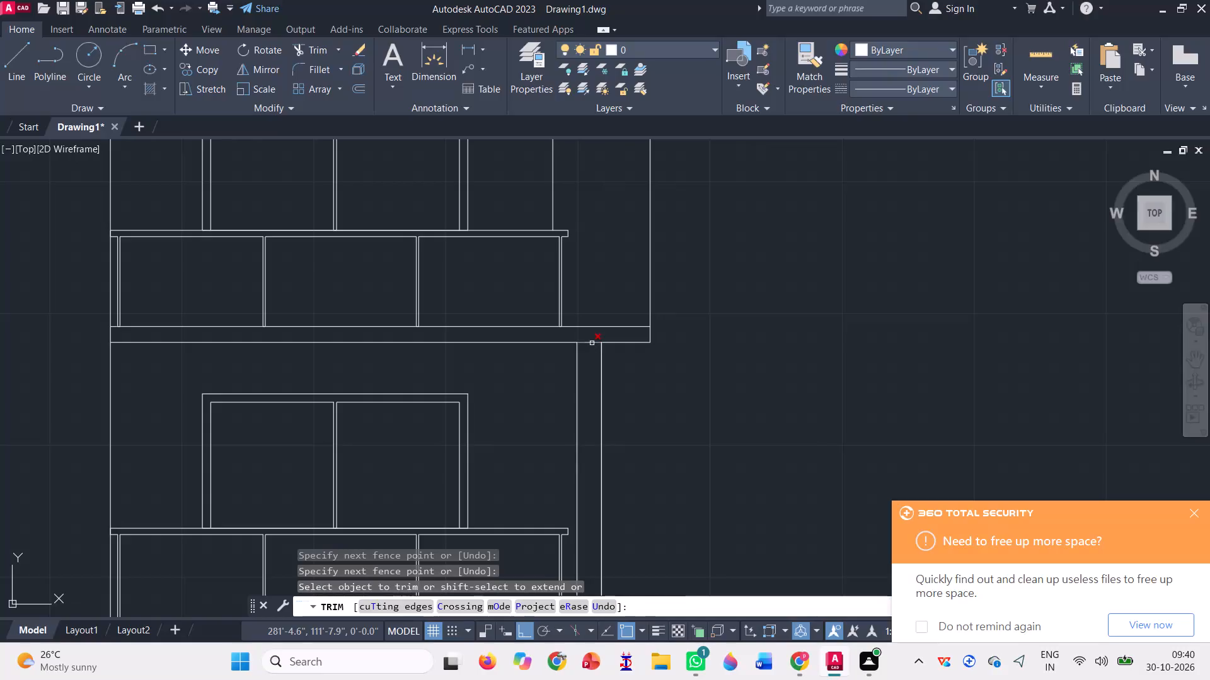
pyautogui.click(592, 343)
pyautogui.scroll(-1, 641, 366)
pyautogui.scroll(2, 614, 351)
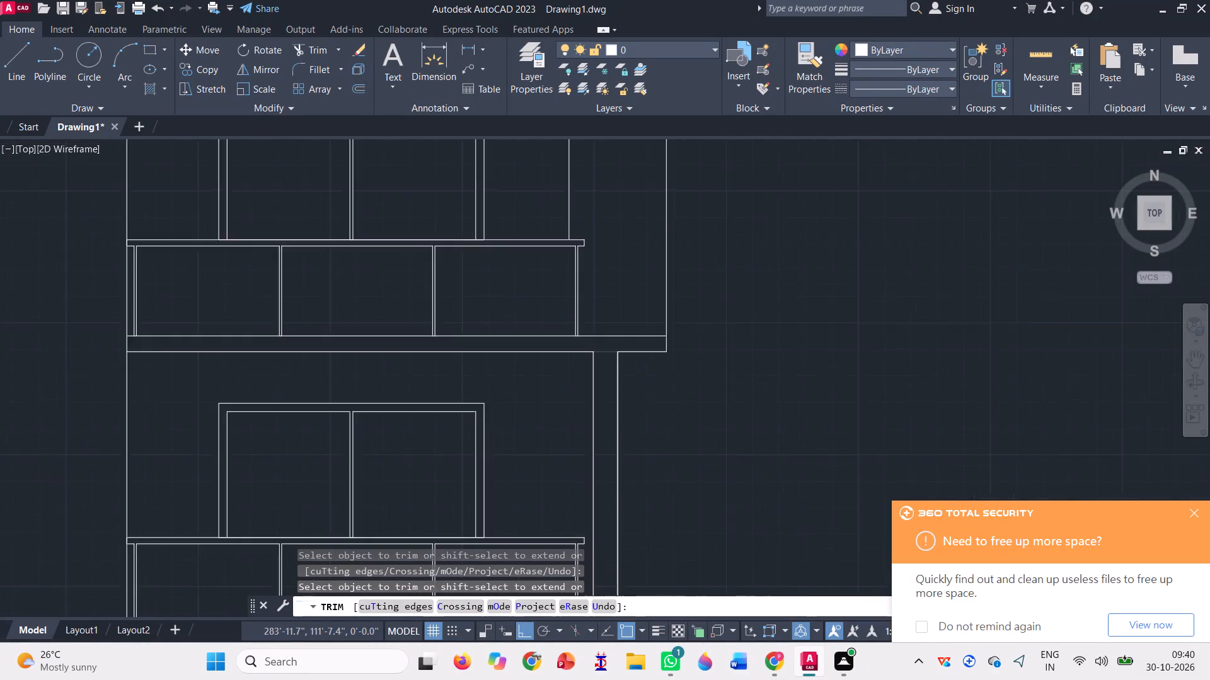
pyautogui.click(612, 350)
pyautogui.scroll(-1, 612, 350)
pyautogui.press('Escape')
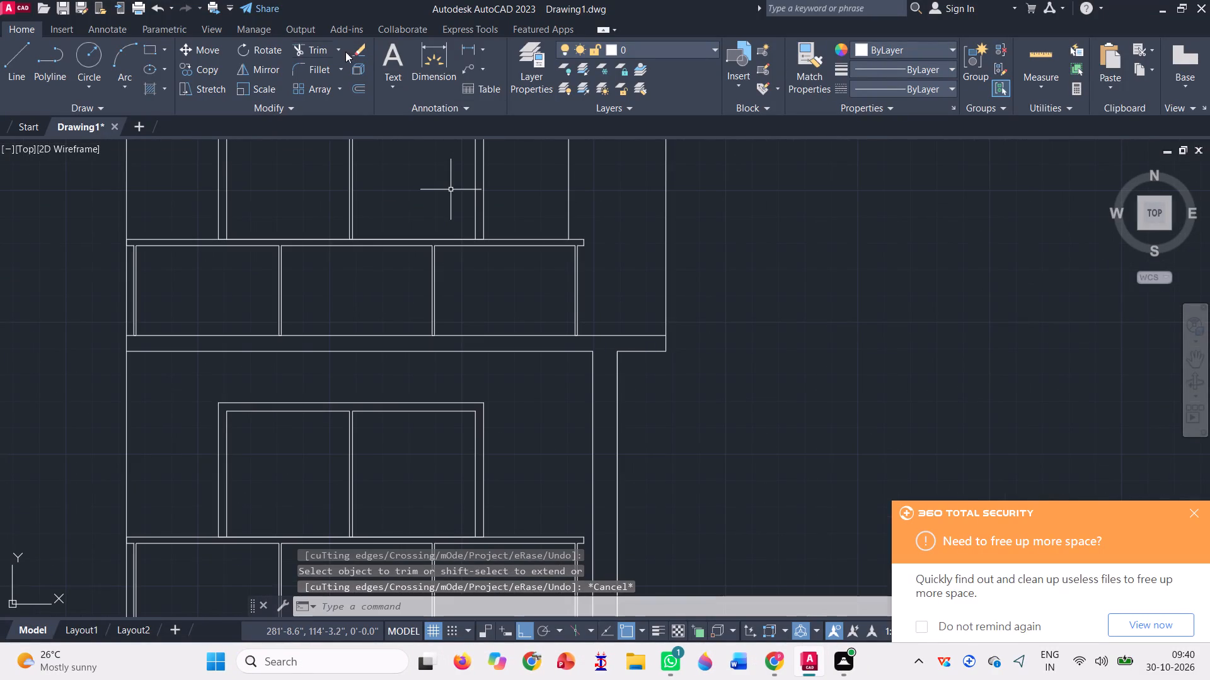
# Extend the second floor's right outer wall vertical up to the top line of the slab above.
pyautogui.click(338, 53)
pyautogui.click(332, 104)
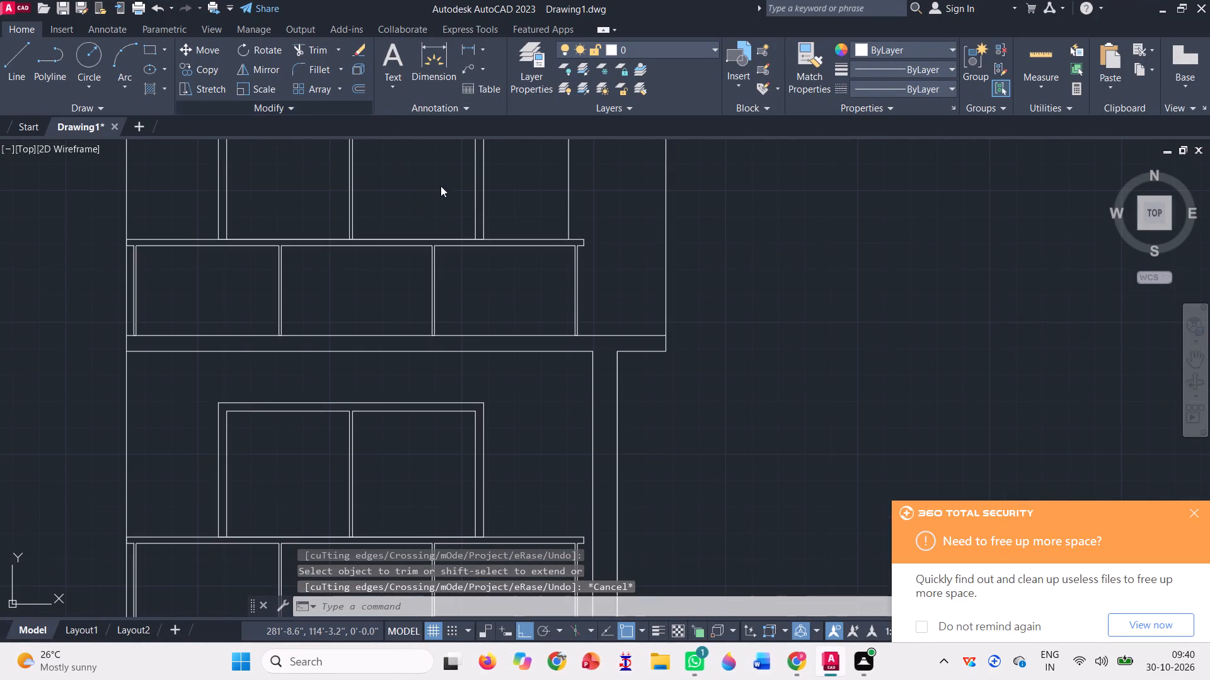
pyautogui.click(614, 396)
pyautogui.click(632, 389)
pyautogui.scroll(-2, 628, 388)
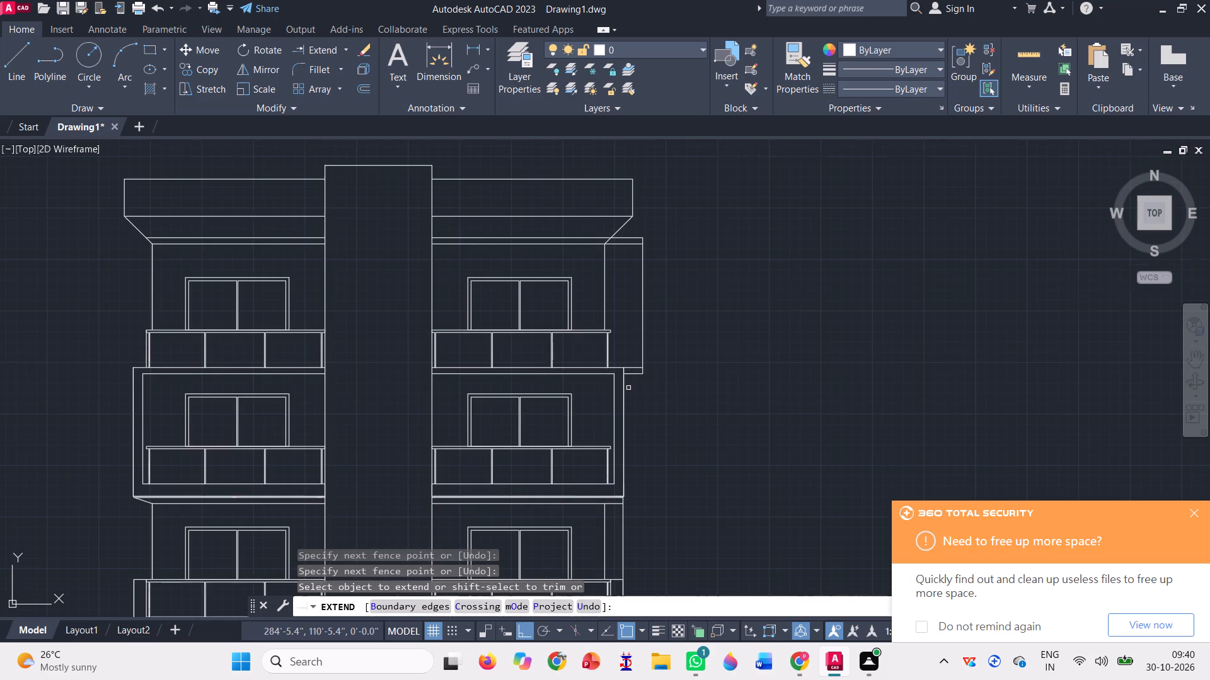
# Trim the top-floor slab's right overhang beyond the outer wall vertical and remove its leftover end piece.
pyautogui.press('Escape')
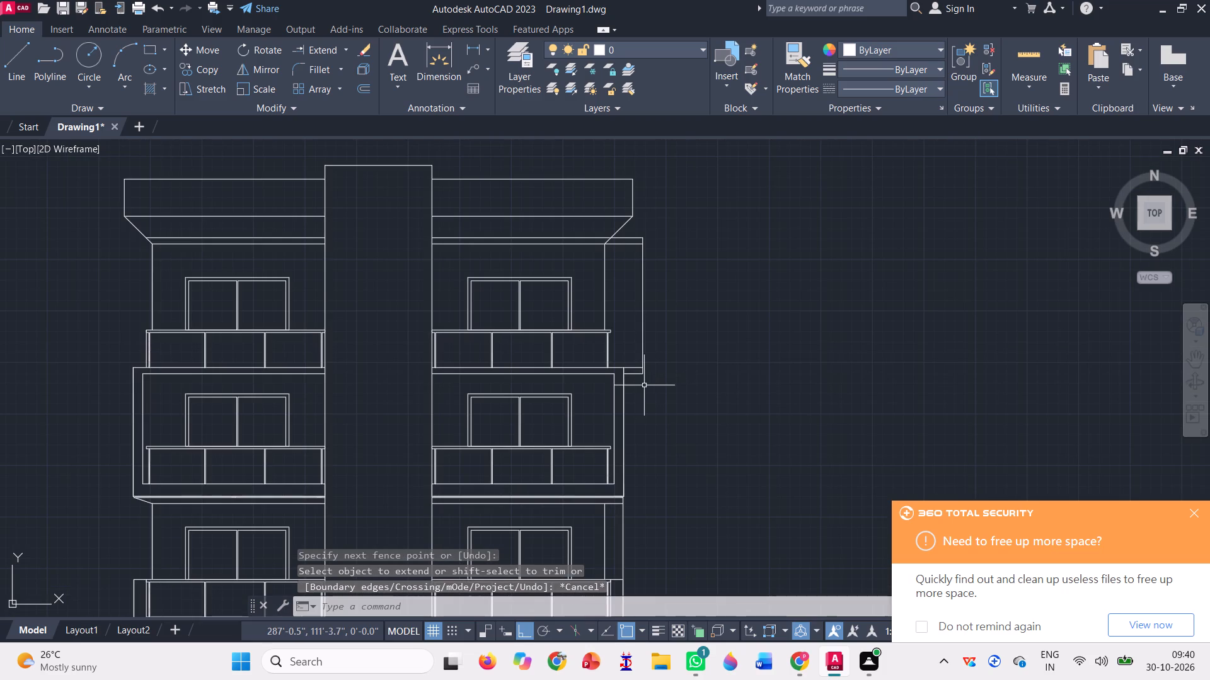
pyautogui.scroll(1, 640, 386)
pyautogui.scroll(-1, 642, 365)
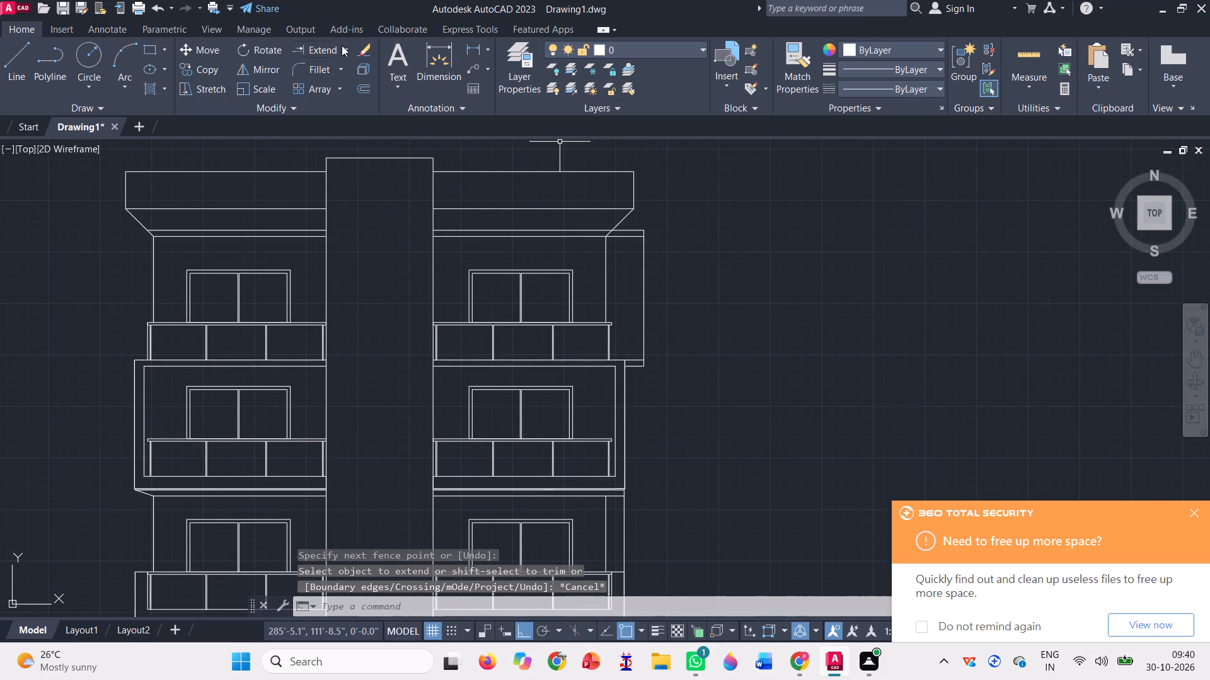
pyautogui.click(345, 50)
pyautogui.click(327, 78)
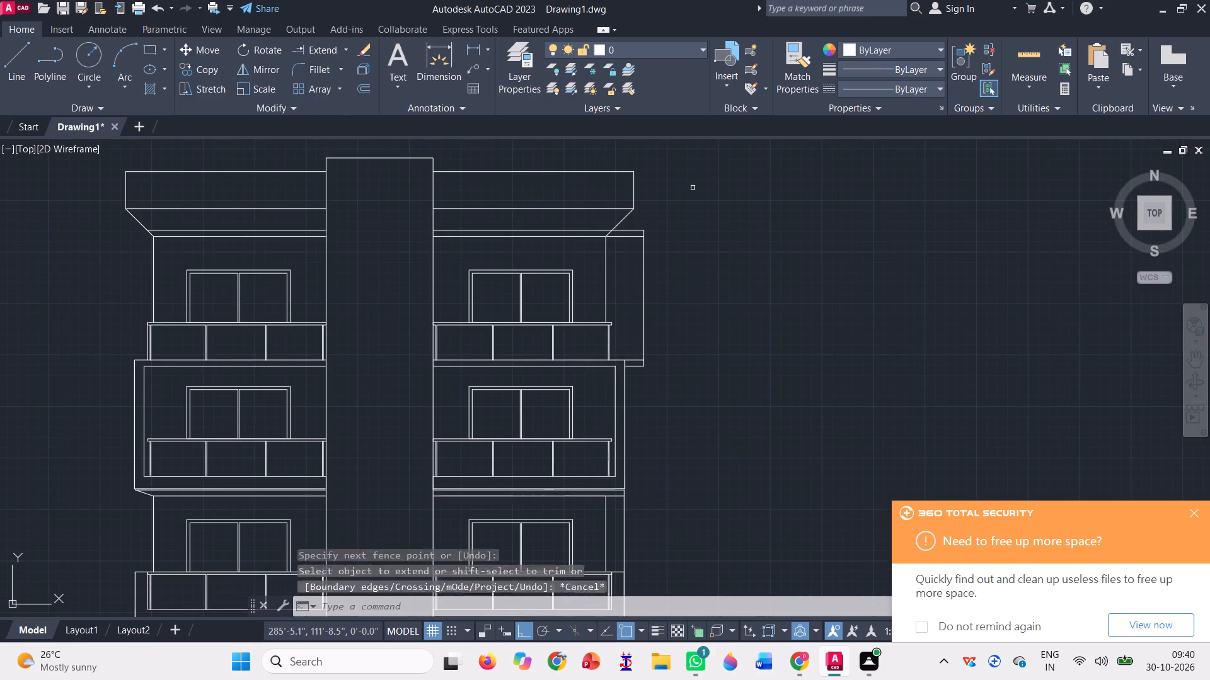
pyautogui.scroll(1, 643, 249)
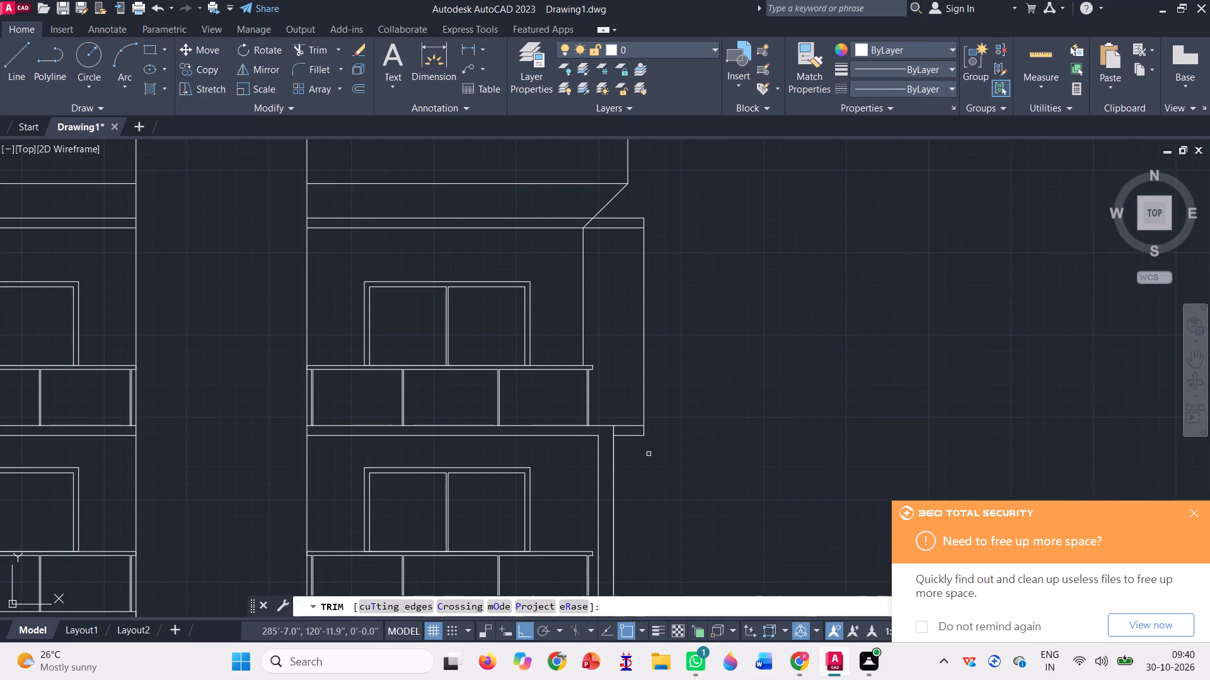
pyautogui.click(636, 447)
pyautogui.click(635, 203)
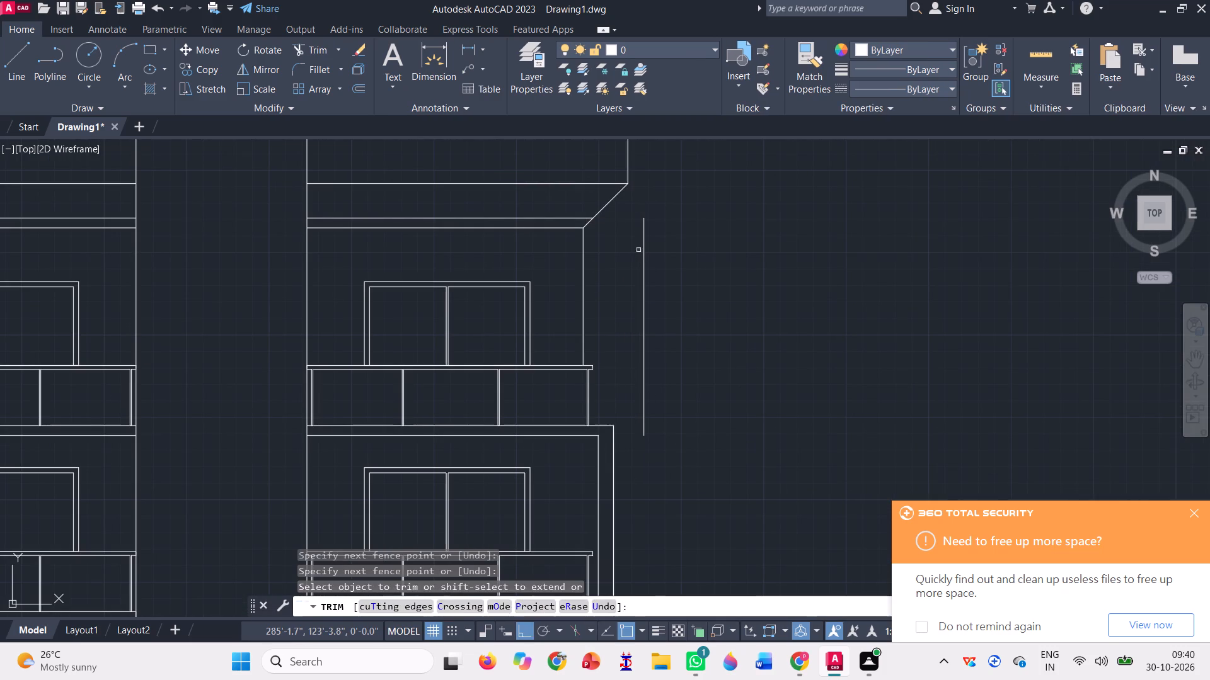
pyautogui.click(638, 251)
pyautogui.click(657, 271)
pyautogui.scroll(-2, 655, 273)
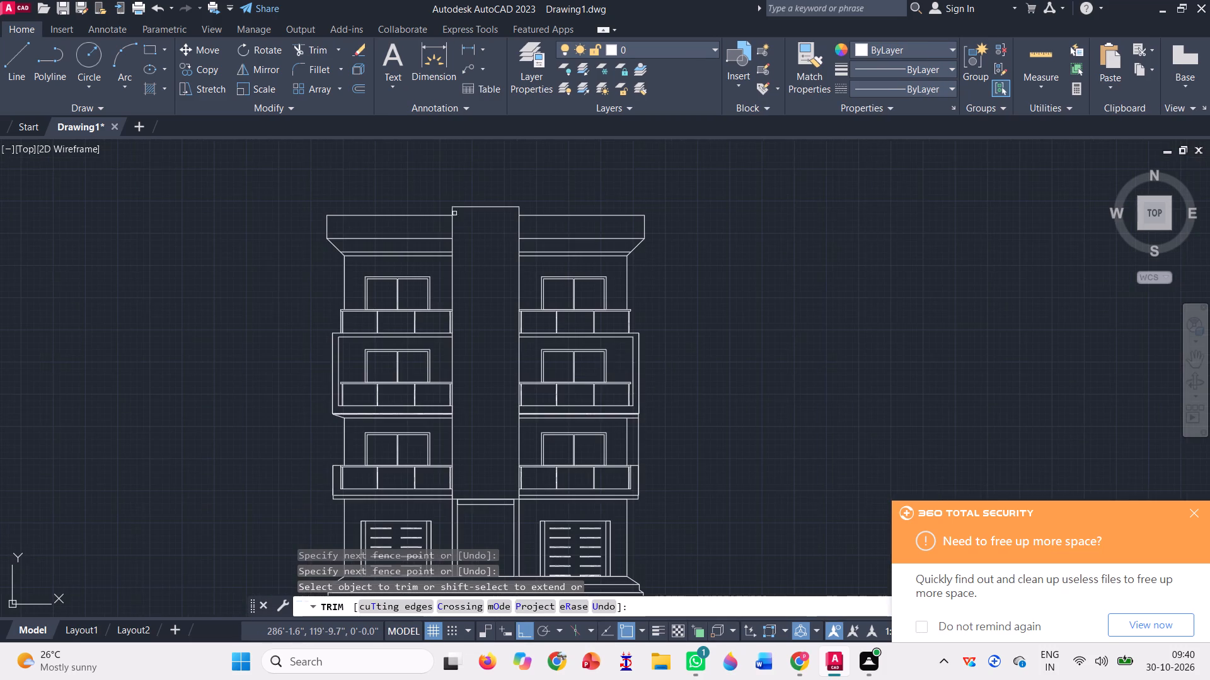
pyautogui.scroll(-1, 425, 204)
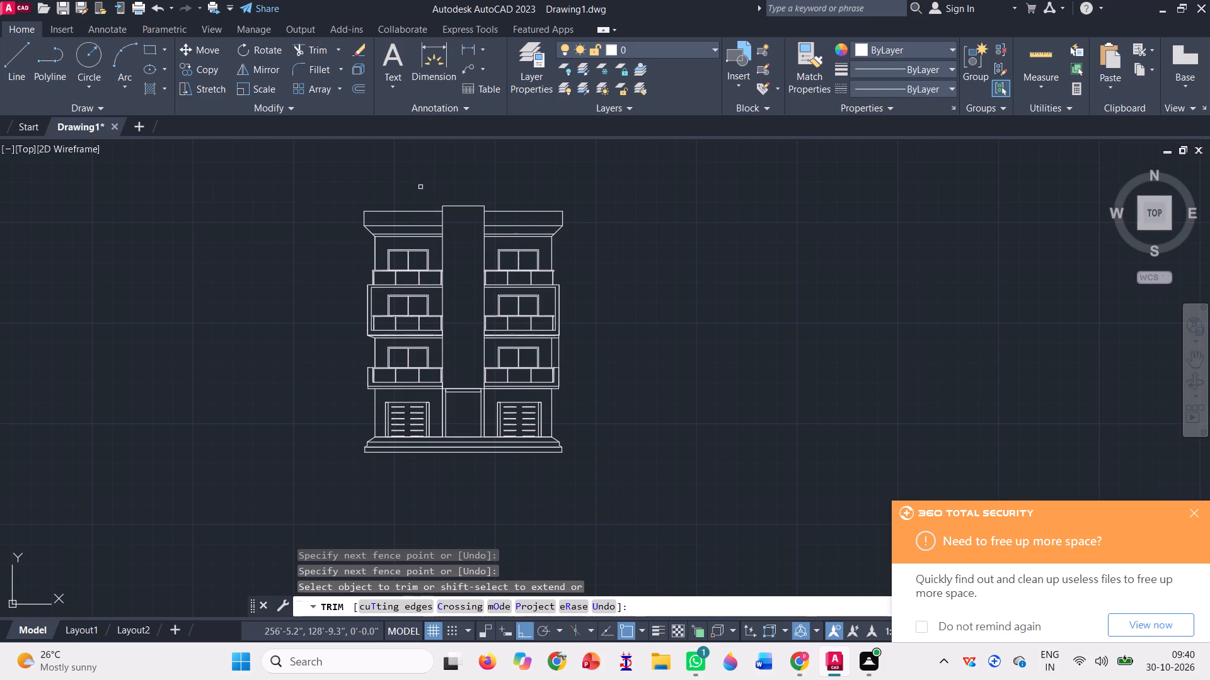
pyautogui.scroll(1, 421, 188)
pyautogui.scroll(-1, 344, 239)
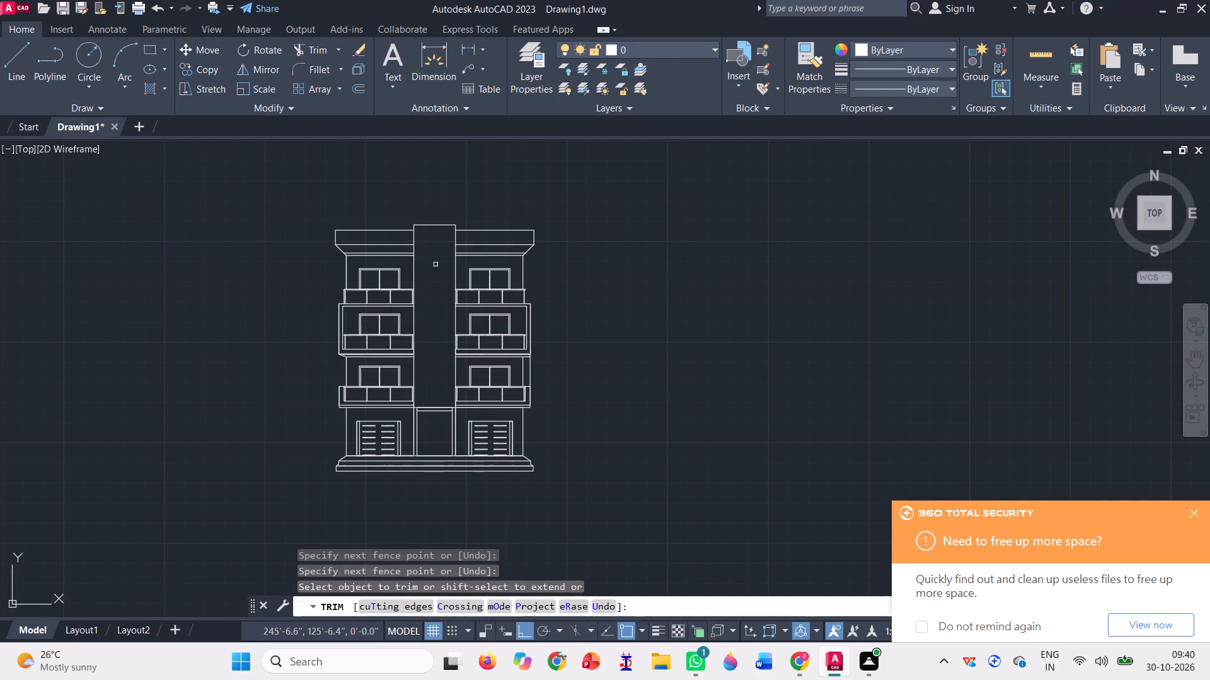
pyautogui.press('Escape')
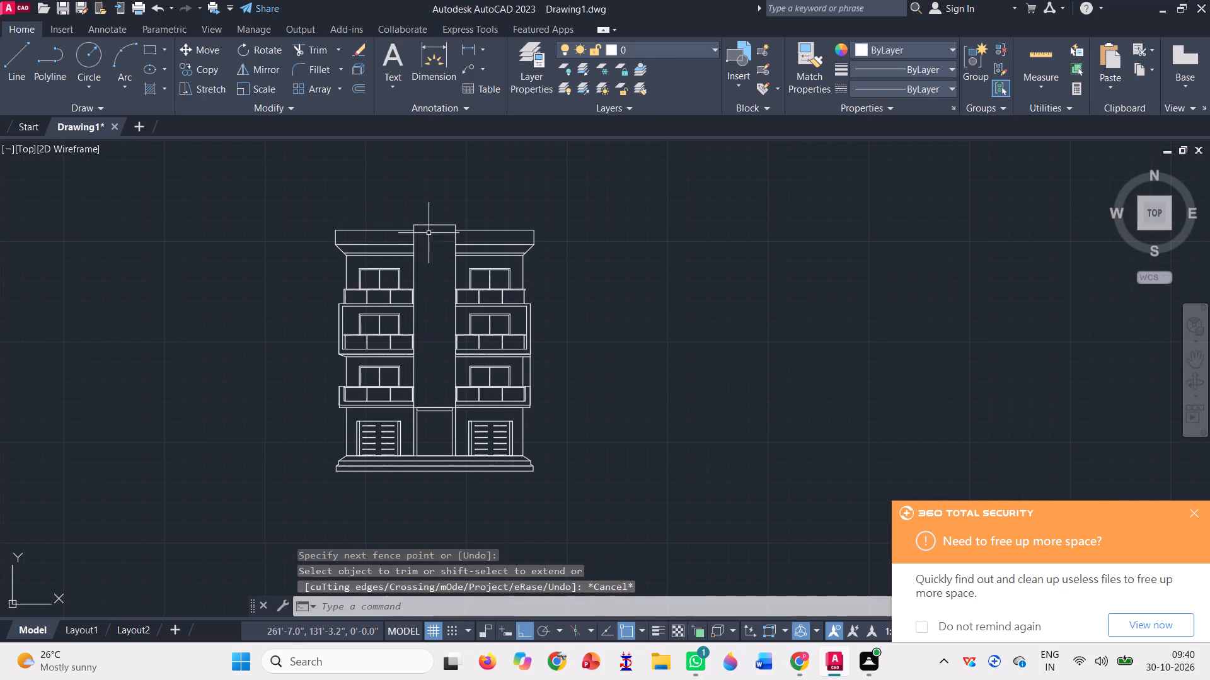
# Draw a tall, narrow rectangle inside the central tower at first-floor level, right of its centre and starting just above the entrance.
pyautogui.scroll(1, 439, 220)
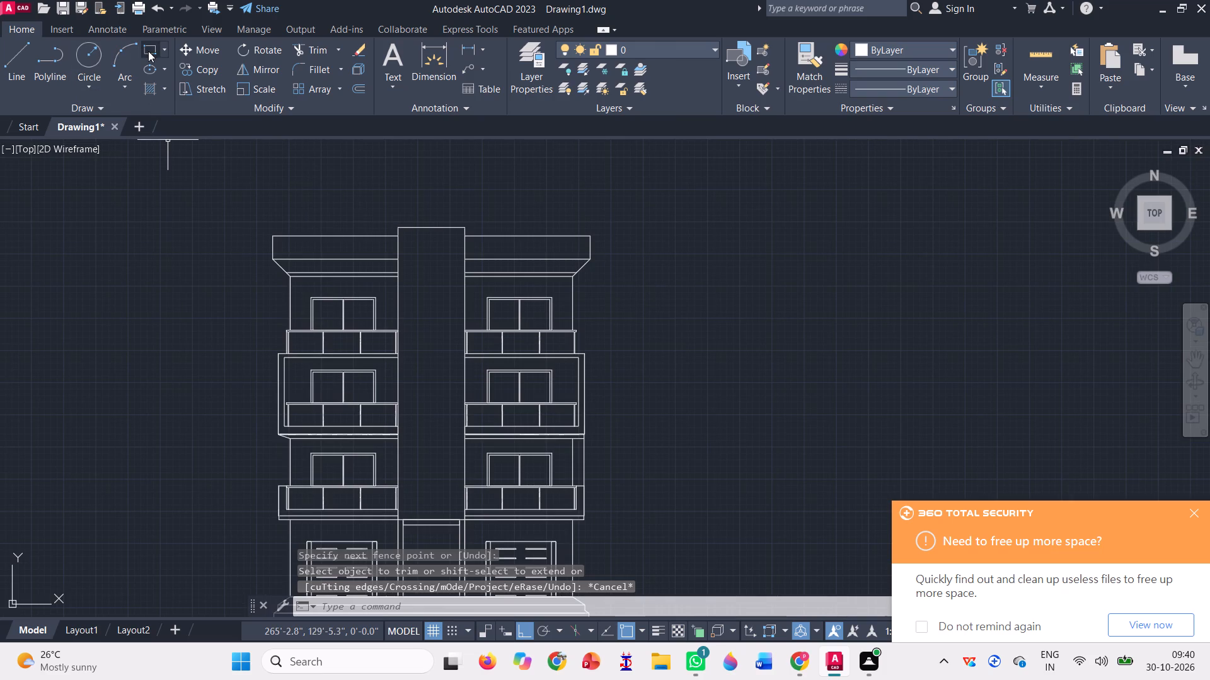
pyautogui.click(148, 50)
pyautogui.scroll(-1, 433, 310)
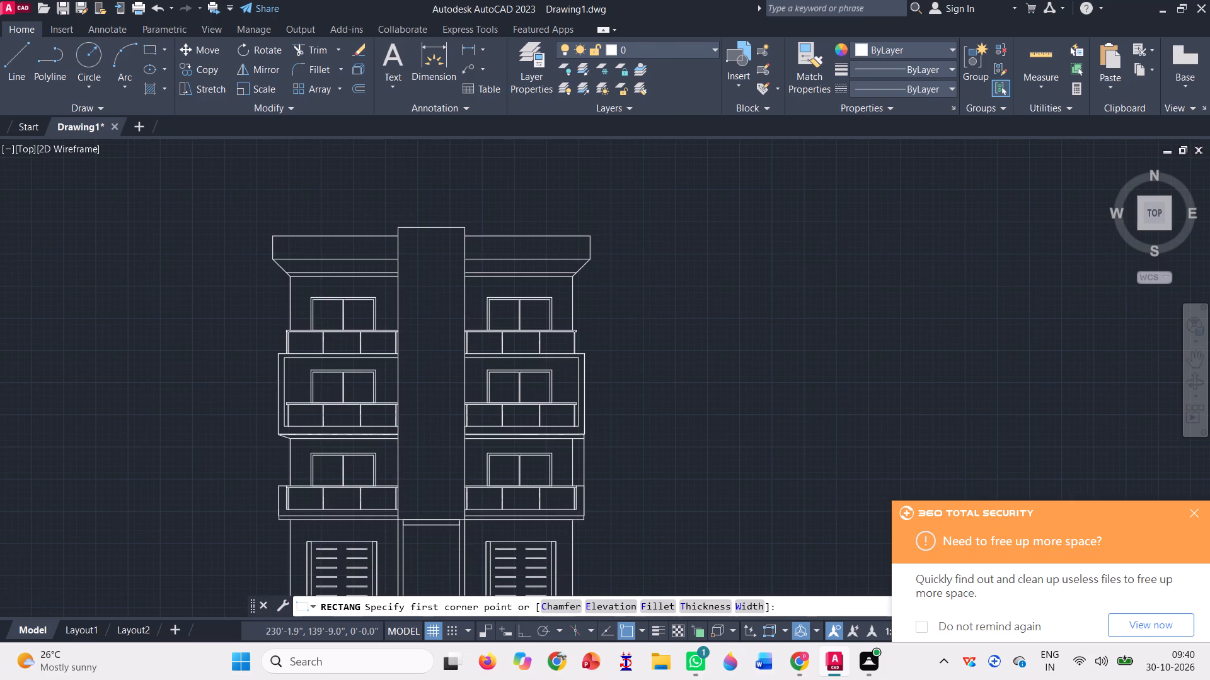
pyautogui.scroll(2, 441, 420)
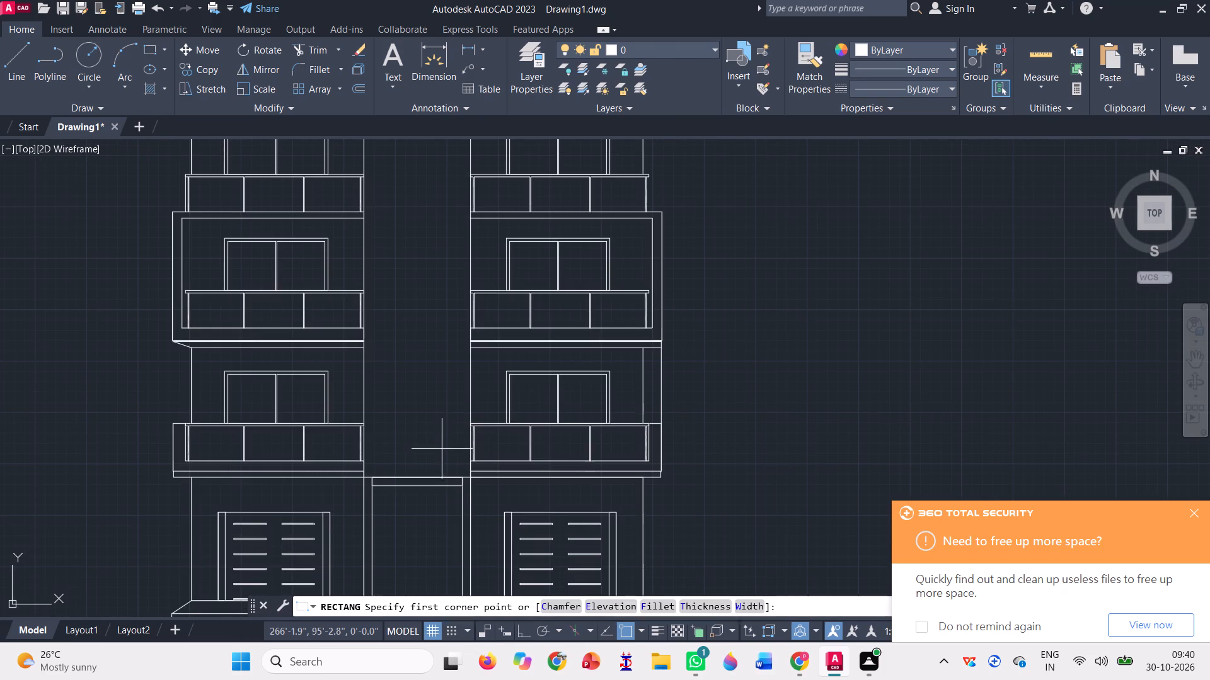
pyautogui.scroll(1, 446, 453)
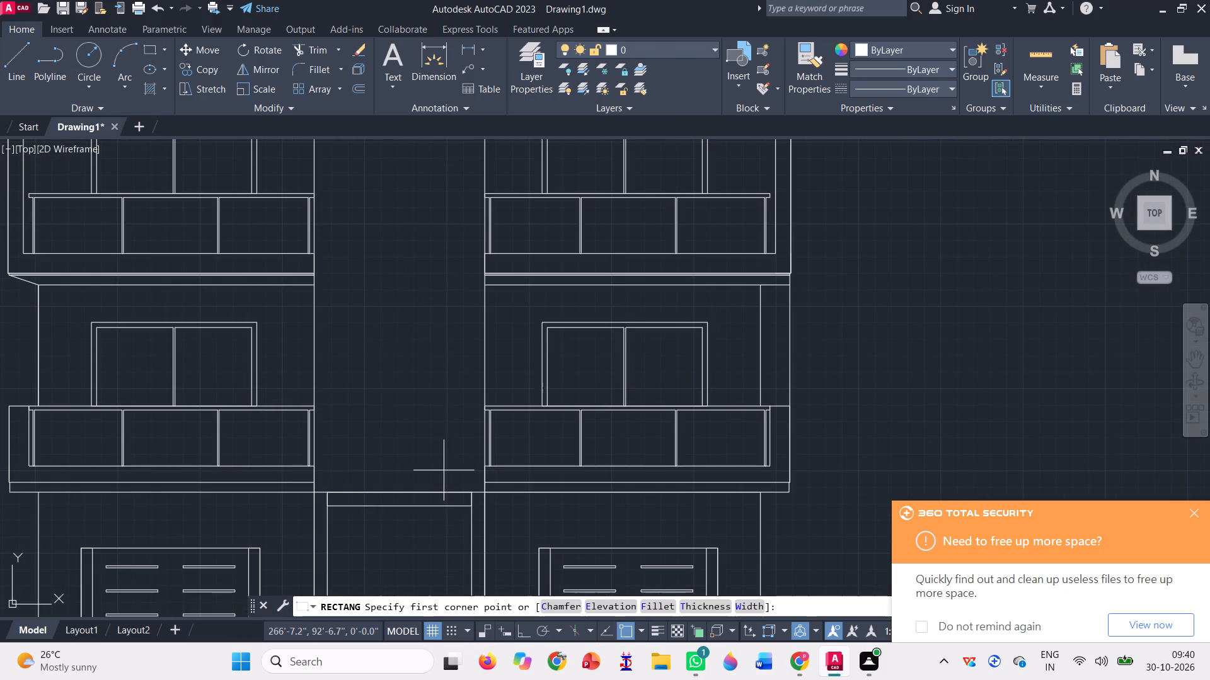
pyautogui.click(461, 479)
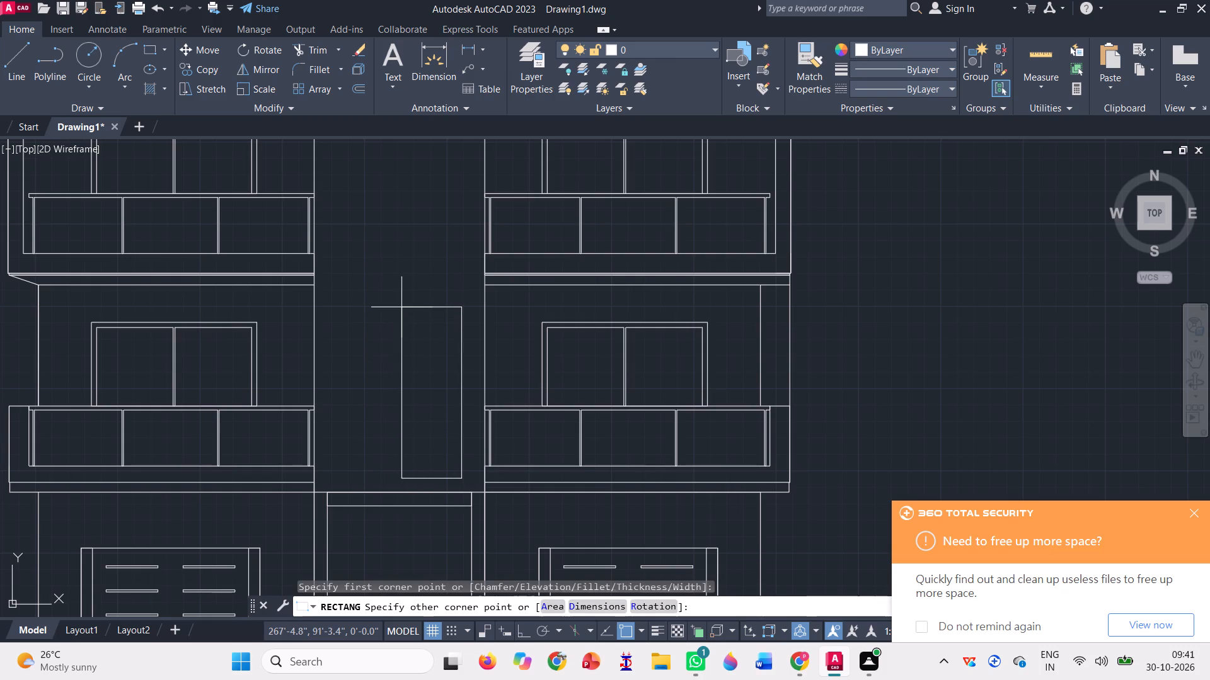
pyautogui.click(401, 305)
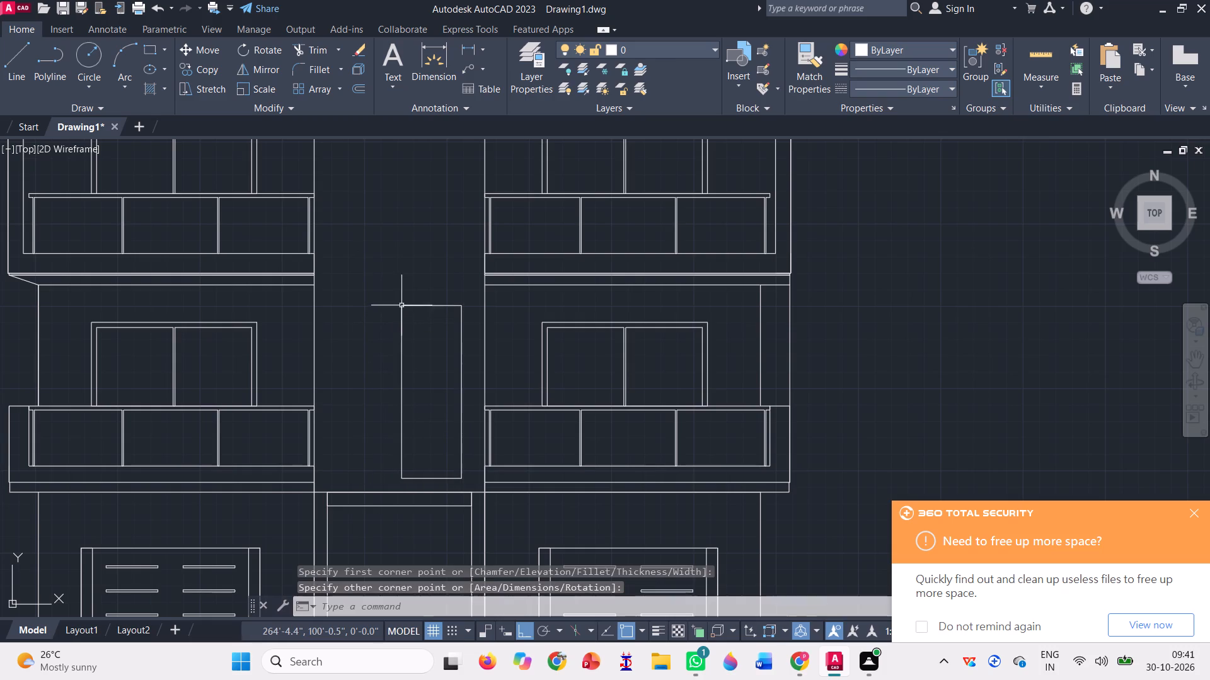
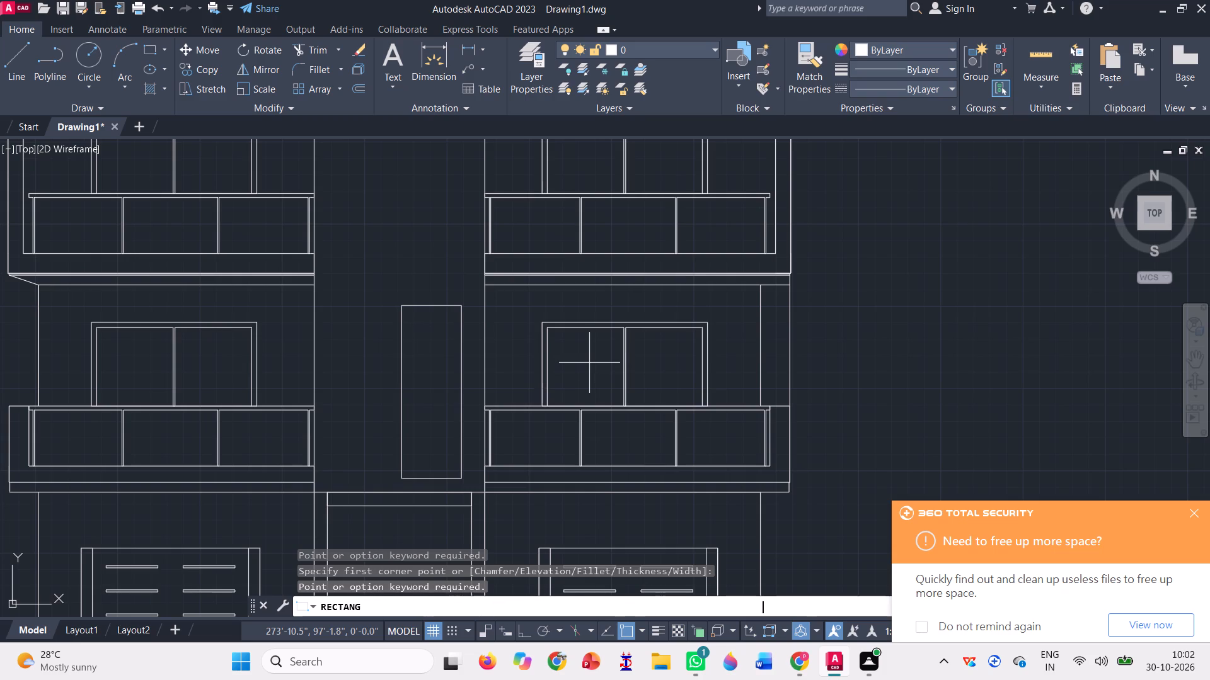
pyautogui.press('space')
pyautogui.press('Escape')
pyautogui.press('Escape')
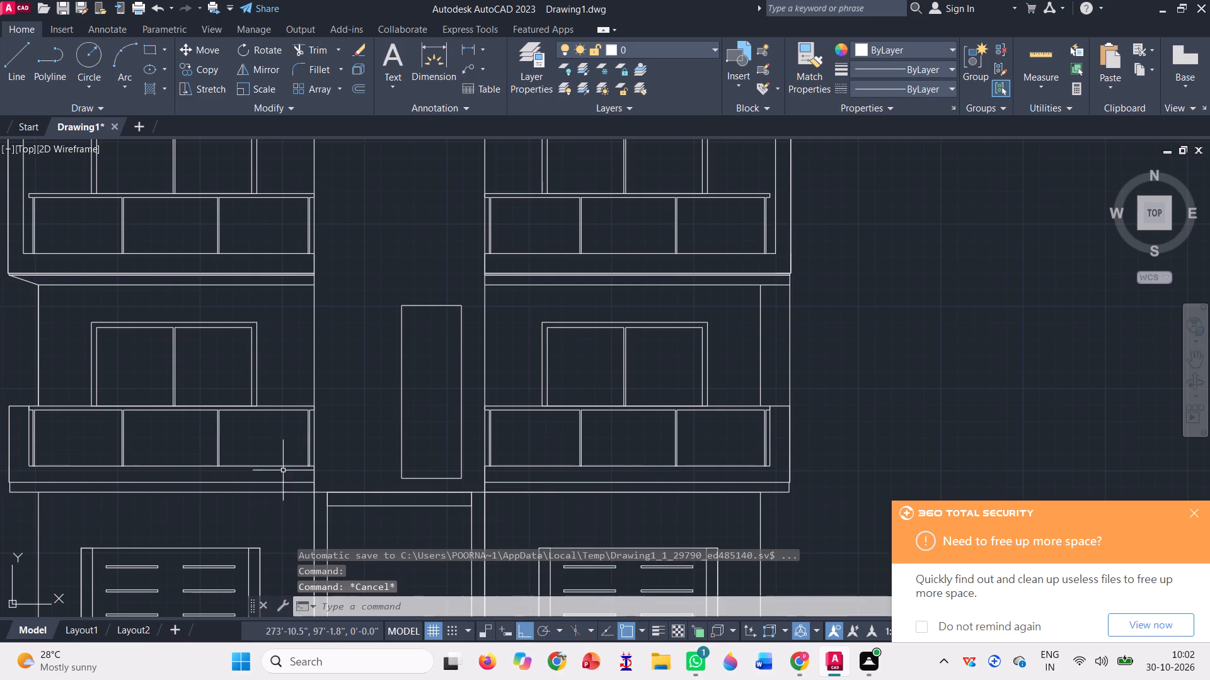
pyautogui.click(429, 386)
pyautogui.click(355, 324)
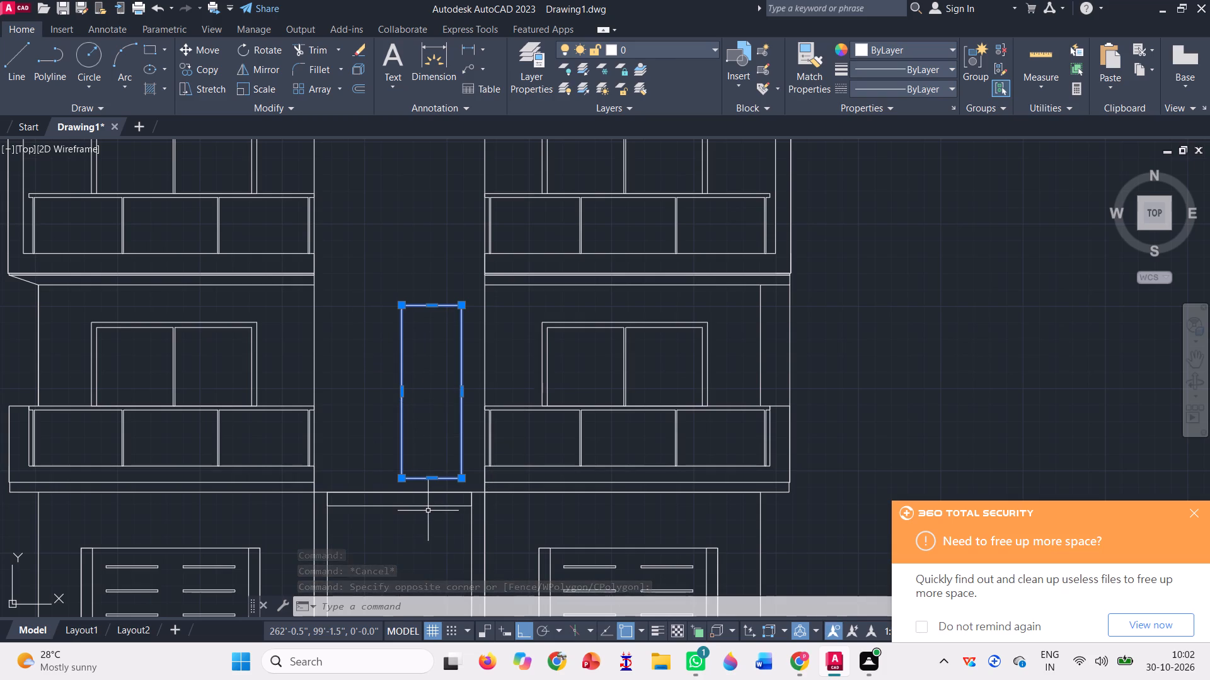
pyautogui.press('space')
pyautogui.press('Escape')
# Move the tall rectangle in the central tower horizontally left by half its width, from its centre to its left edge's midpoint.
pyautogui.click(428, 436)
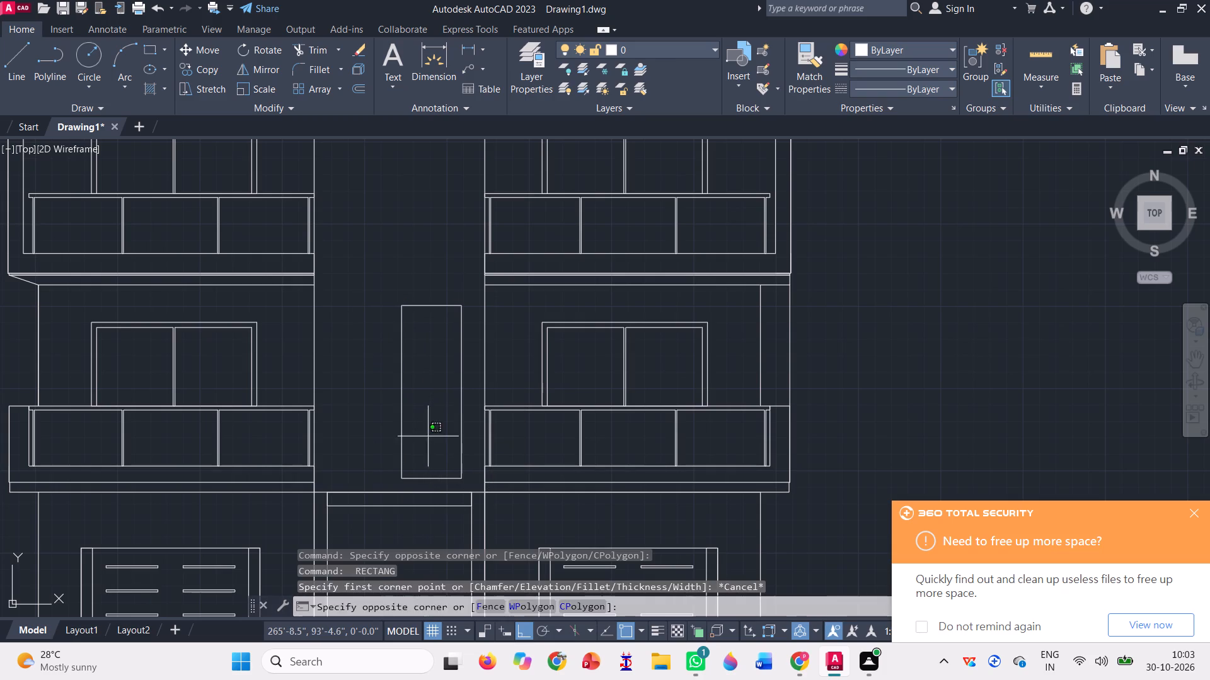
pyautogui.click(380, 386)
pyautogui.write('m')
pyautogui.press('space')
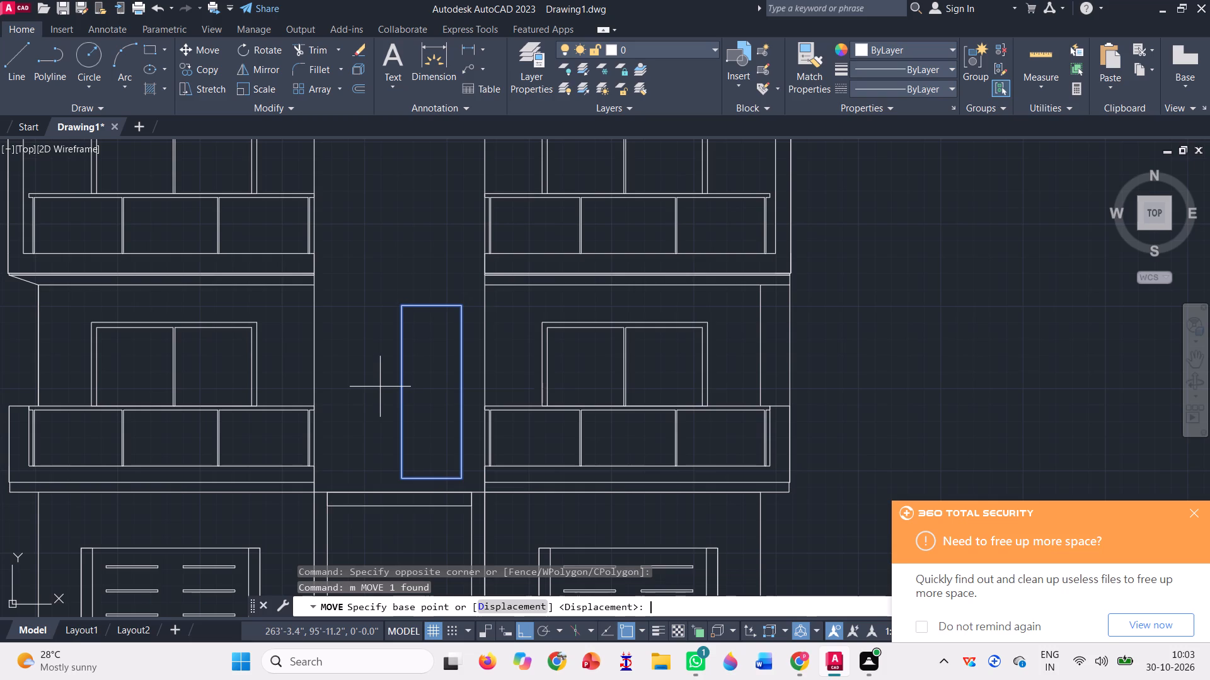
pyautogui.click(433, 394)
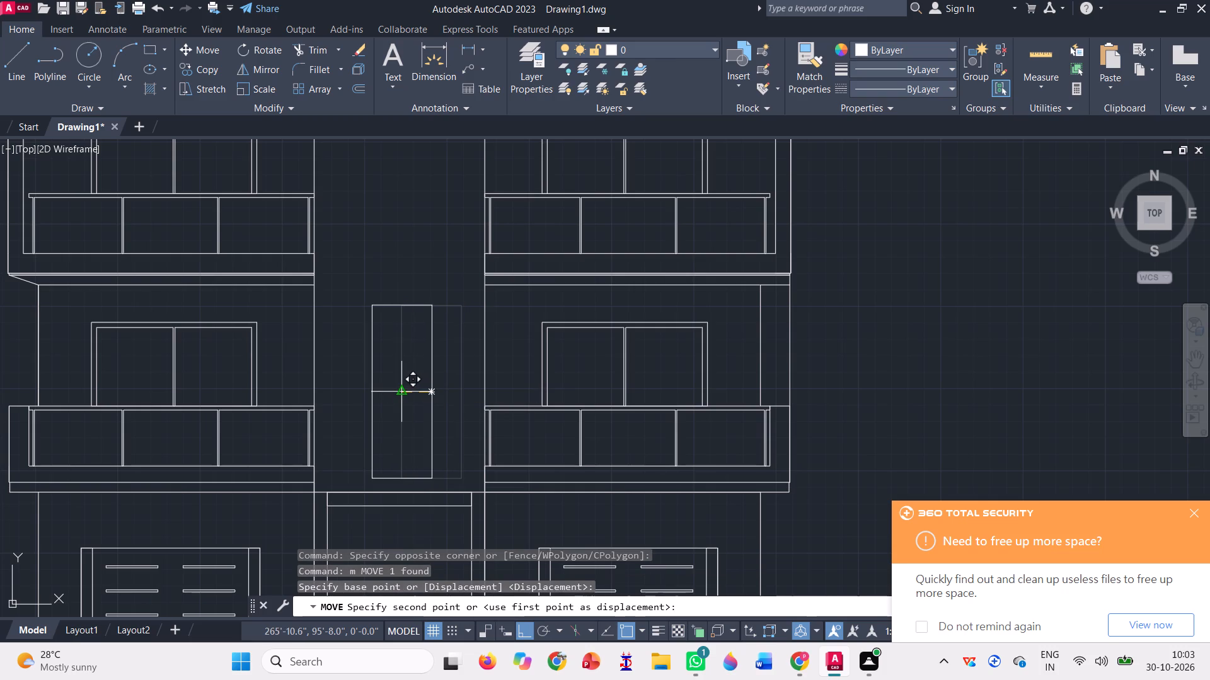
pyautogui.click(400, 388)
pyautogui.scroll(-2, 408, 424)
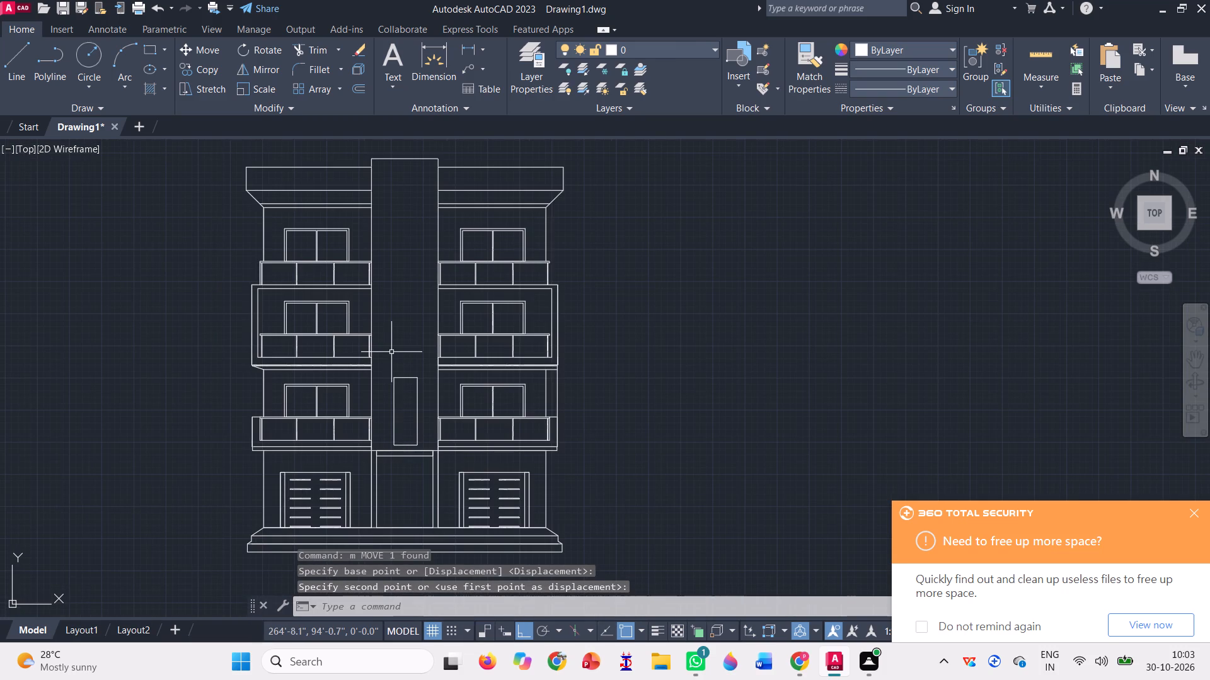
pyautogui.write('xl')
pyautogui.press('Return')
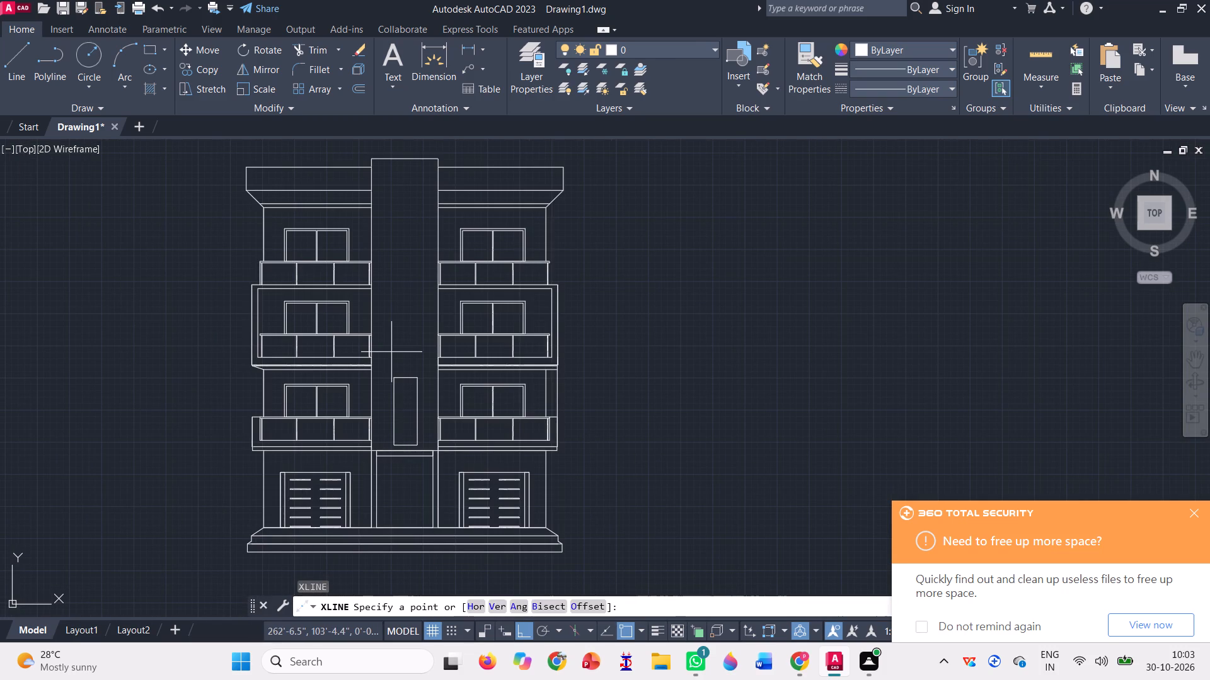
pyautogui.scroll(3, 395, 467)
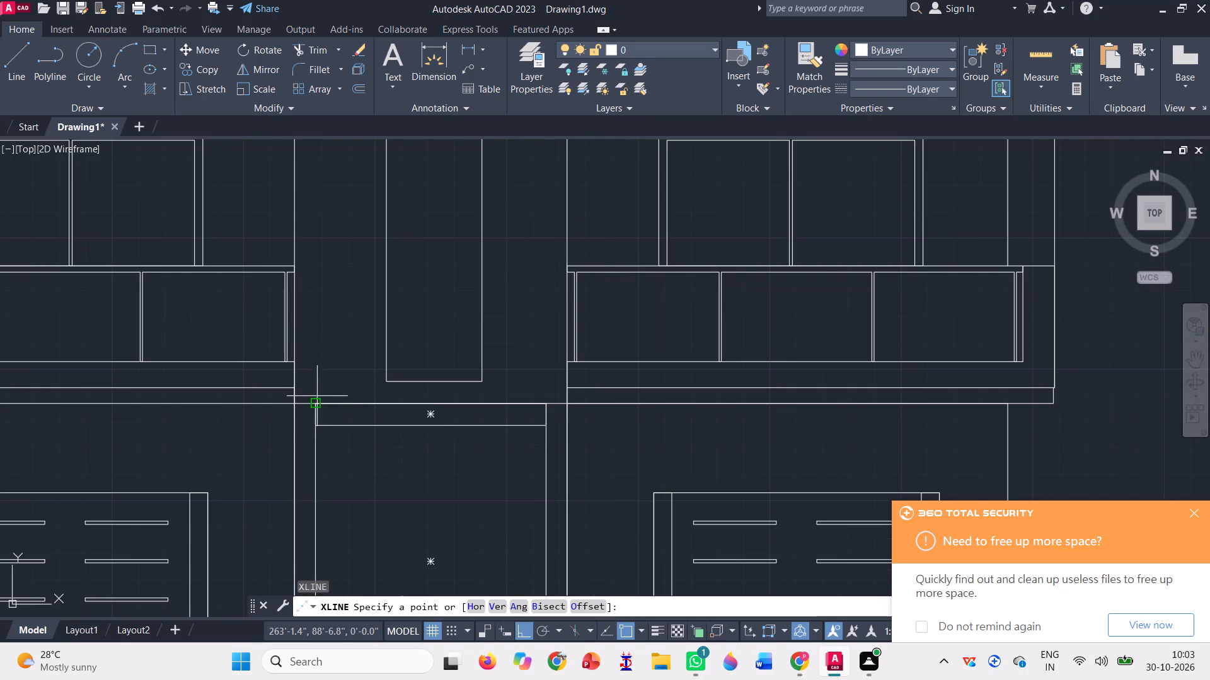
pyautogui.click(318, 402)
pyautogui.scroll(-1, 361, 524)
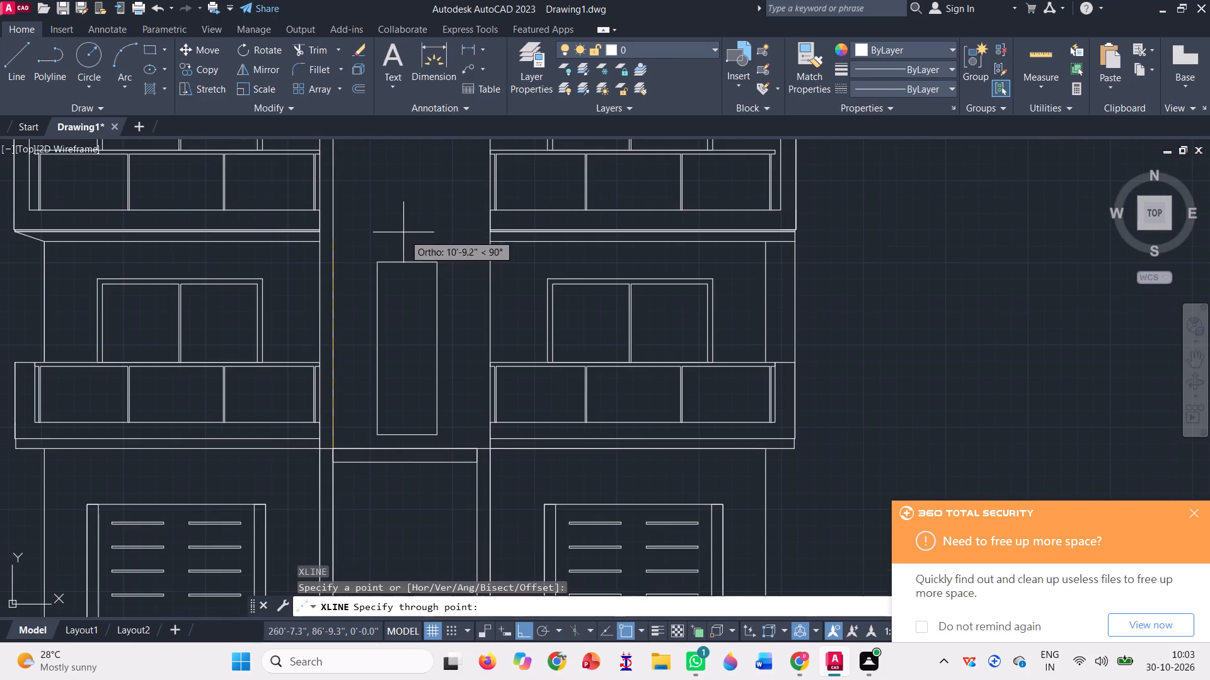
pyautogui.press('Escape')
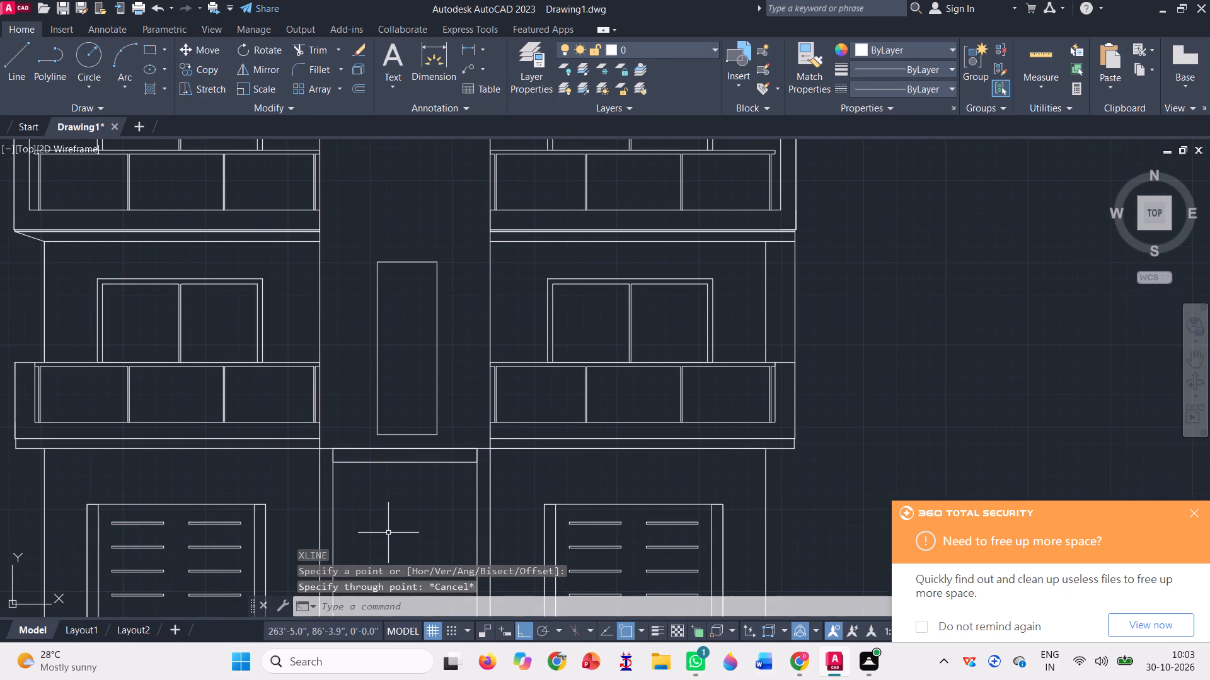
# Draw a vertical construction line through the midpoint of the central tower's top edge.
pyautogui.scroll(-2, 383, 511)
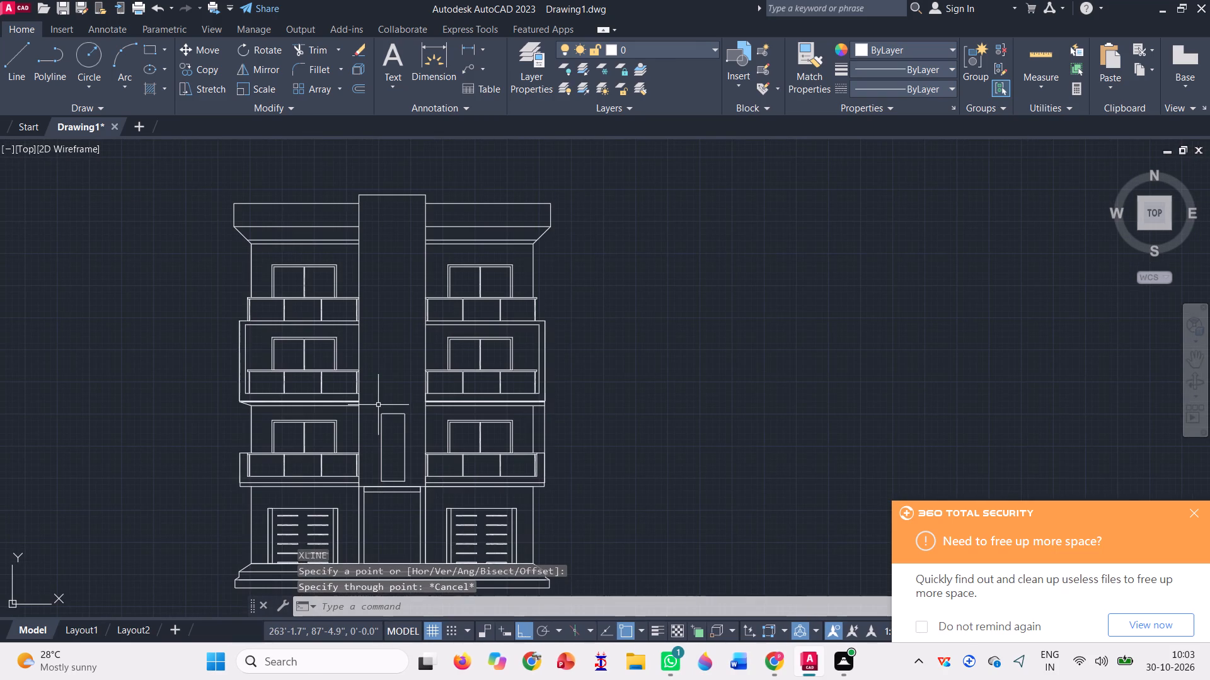
pyautogui.write('xl')
pyautogui.press('Return')
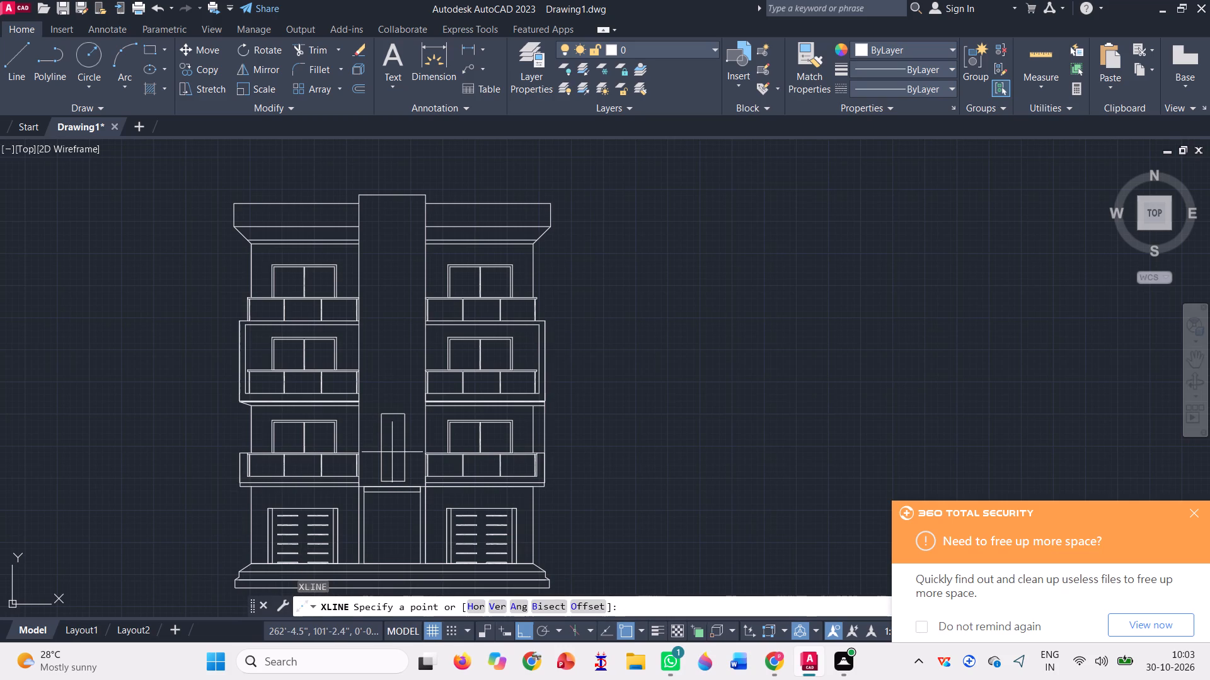
pyautogui.click(390, 193)
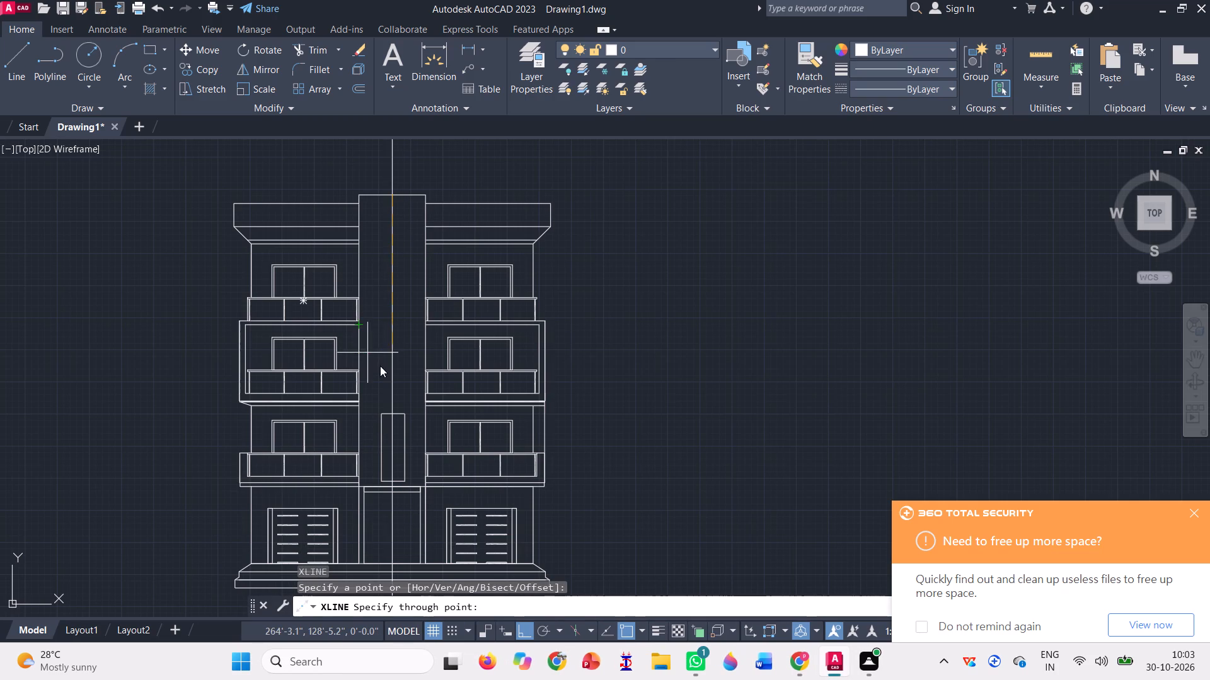
pyautogui.click(389, 388)
pyautogui.press('space')
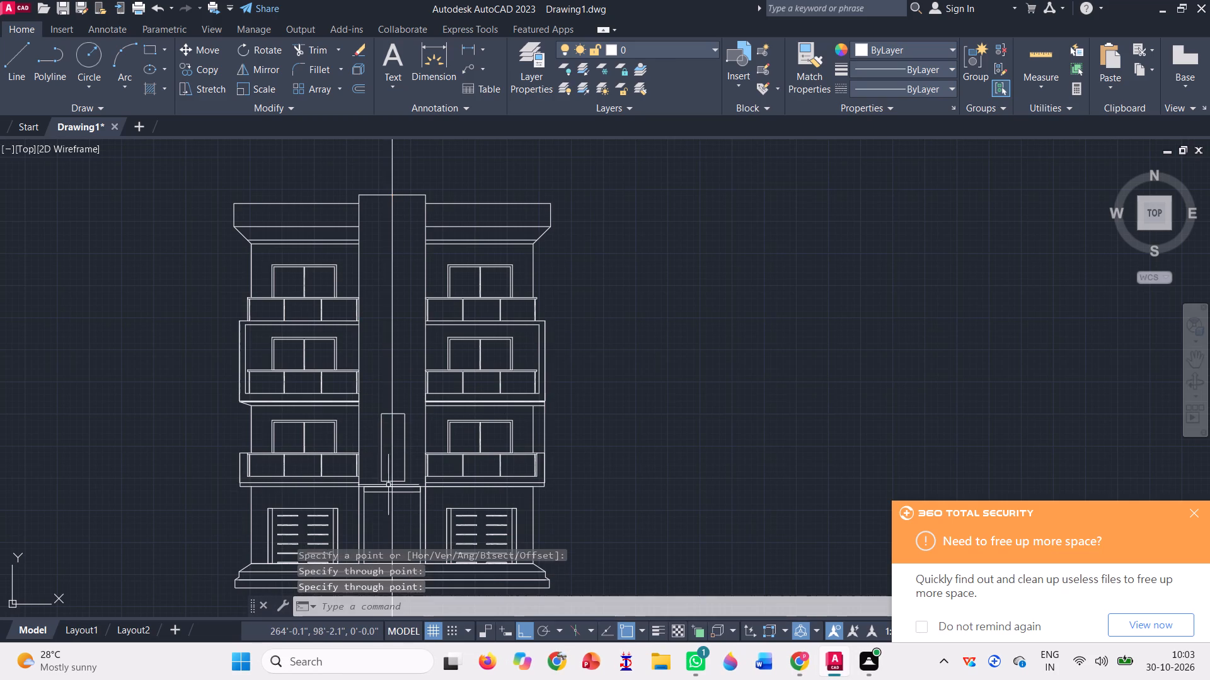
# Move the tall rectangle horizontally so its centre lies on the tower's vertical construction line.
pyautogui.scroll(2, 390, 485)
pyautogui.click(373, 405)
pyautogui.click(349, 385)
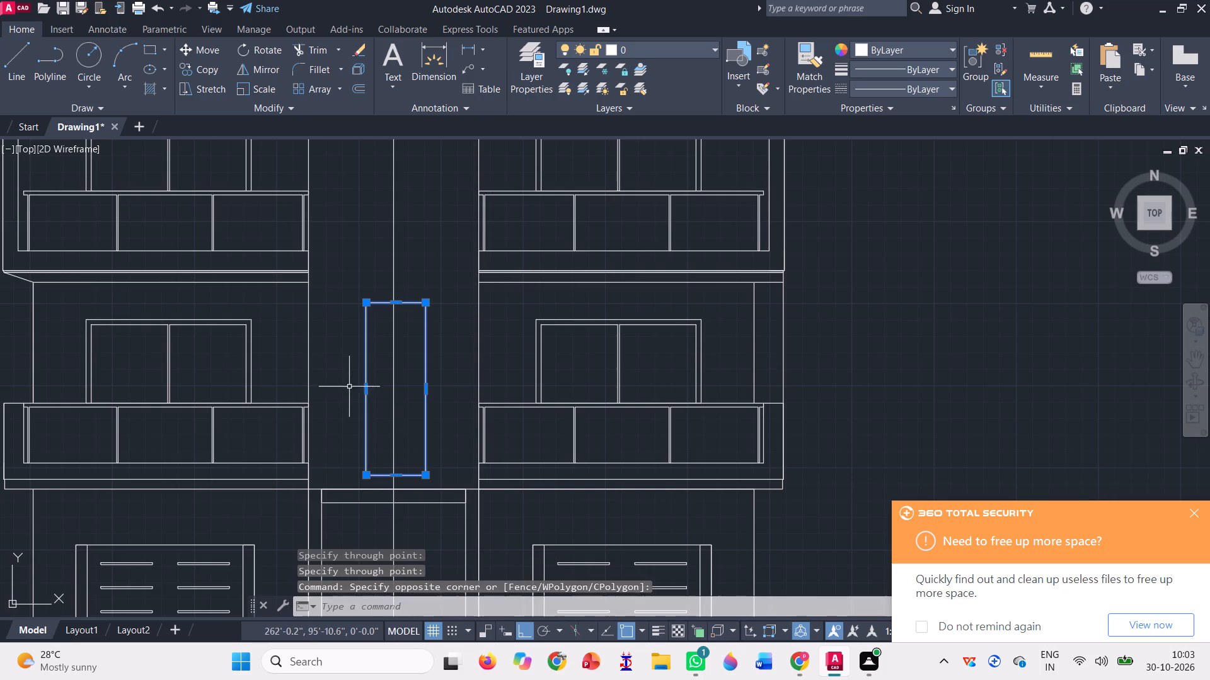
pyautogui.write('m')
pyautogui.press('space')
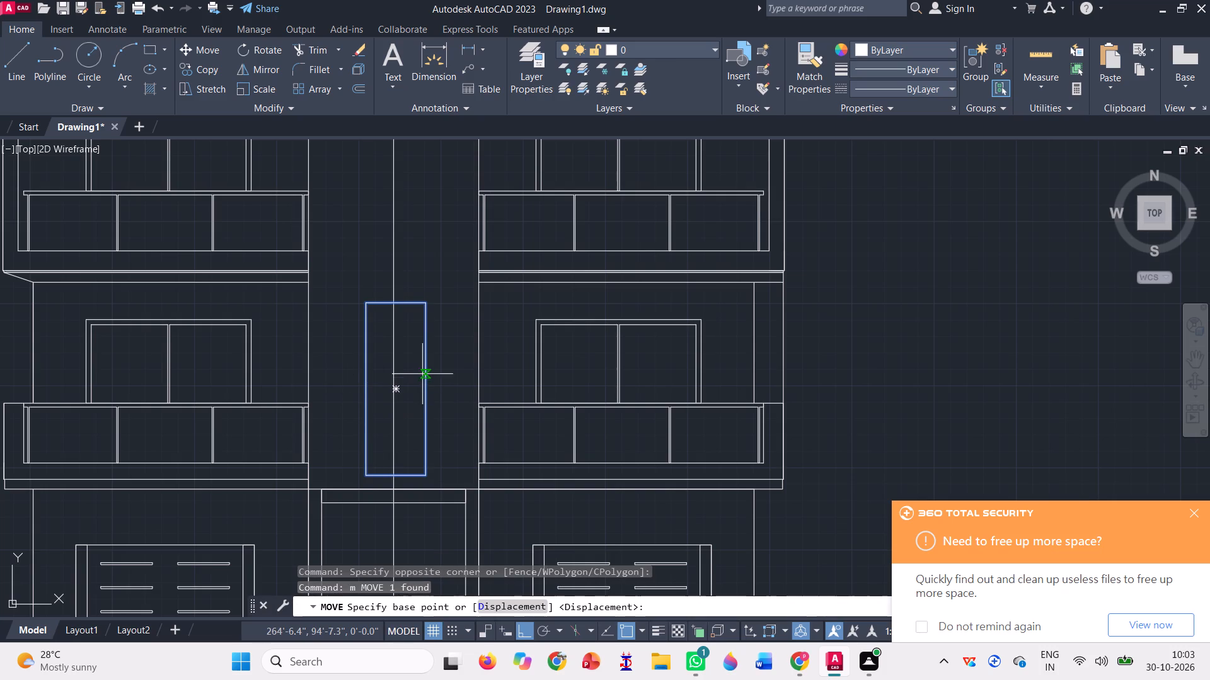
pyautogui.scroll(3, 395, 396)
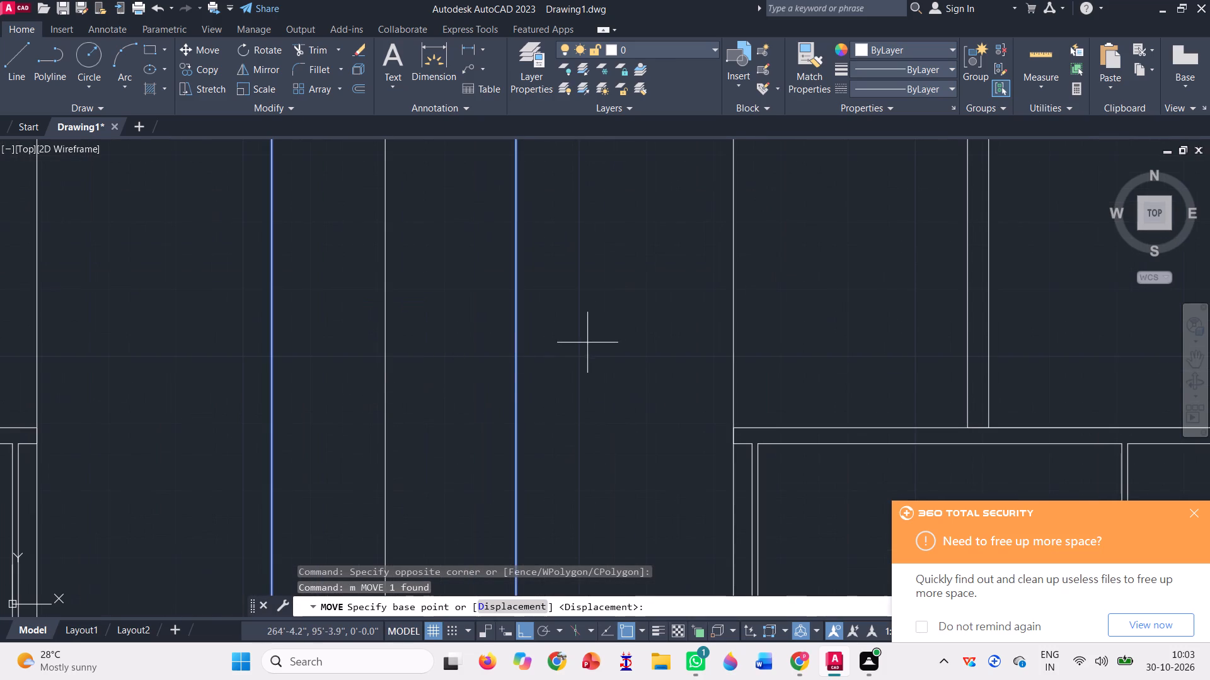
pyautogui.click(397, 369)
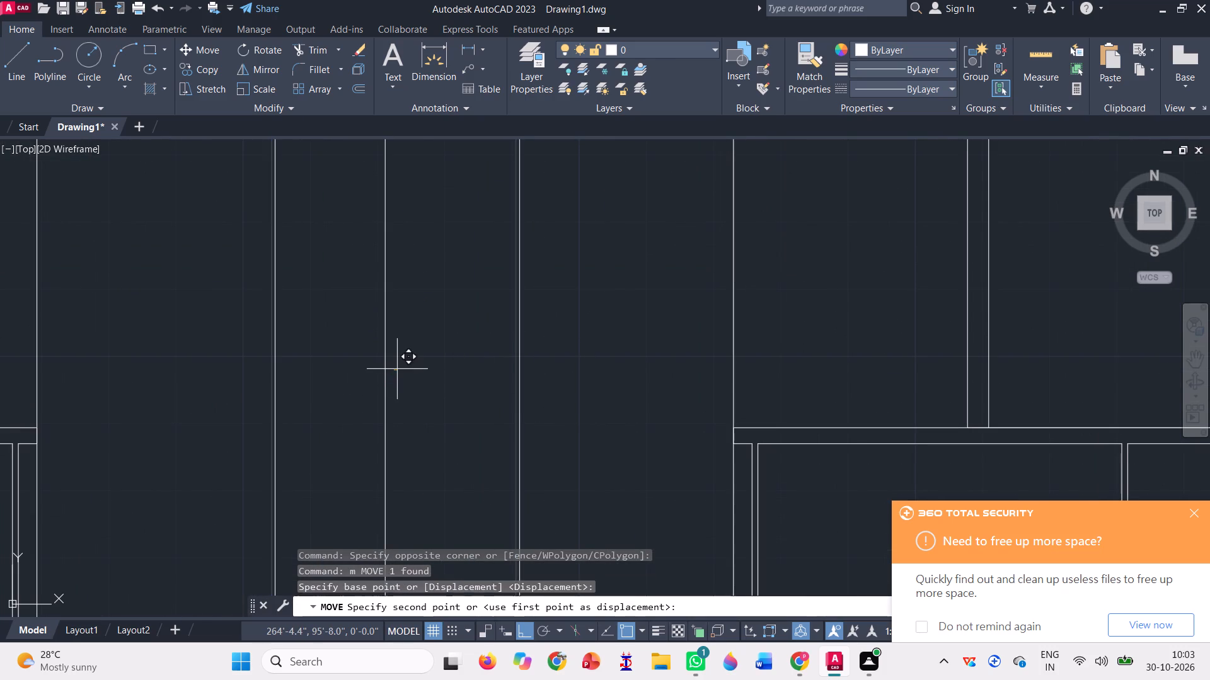
pyautogui.click(386, 369)
pyautogui.scroll(-4, 402, 458)
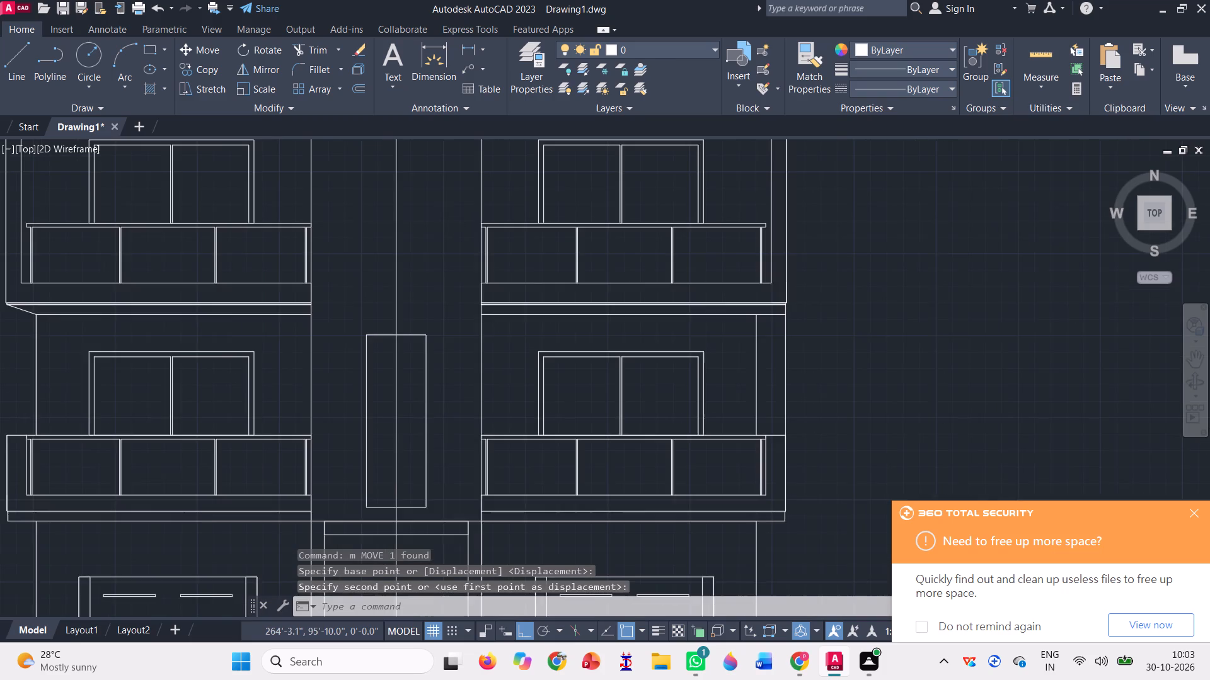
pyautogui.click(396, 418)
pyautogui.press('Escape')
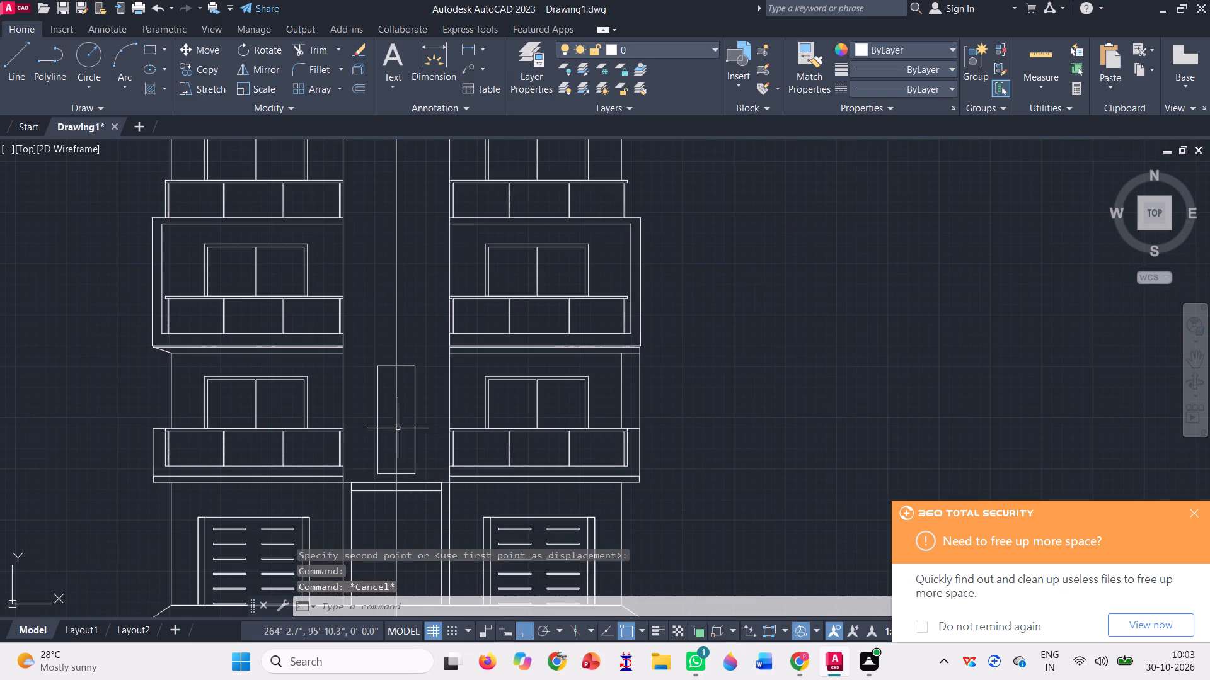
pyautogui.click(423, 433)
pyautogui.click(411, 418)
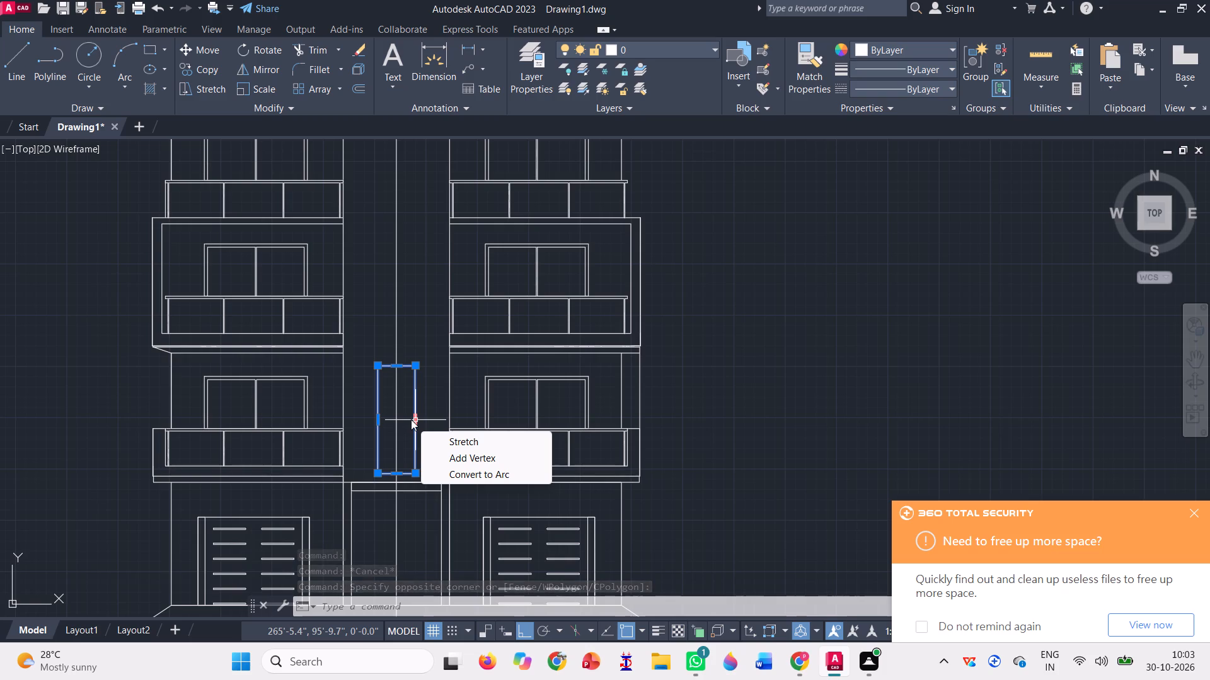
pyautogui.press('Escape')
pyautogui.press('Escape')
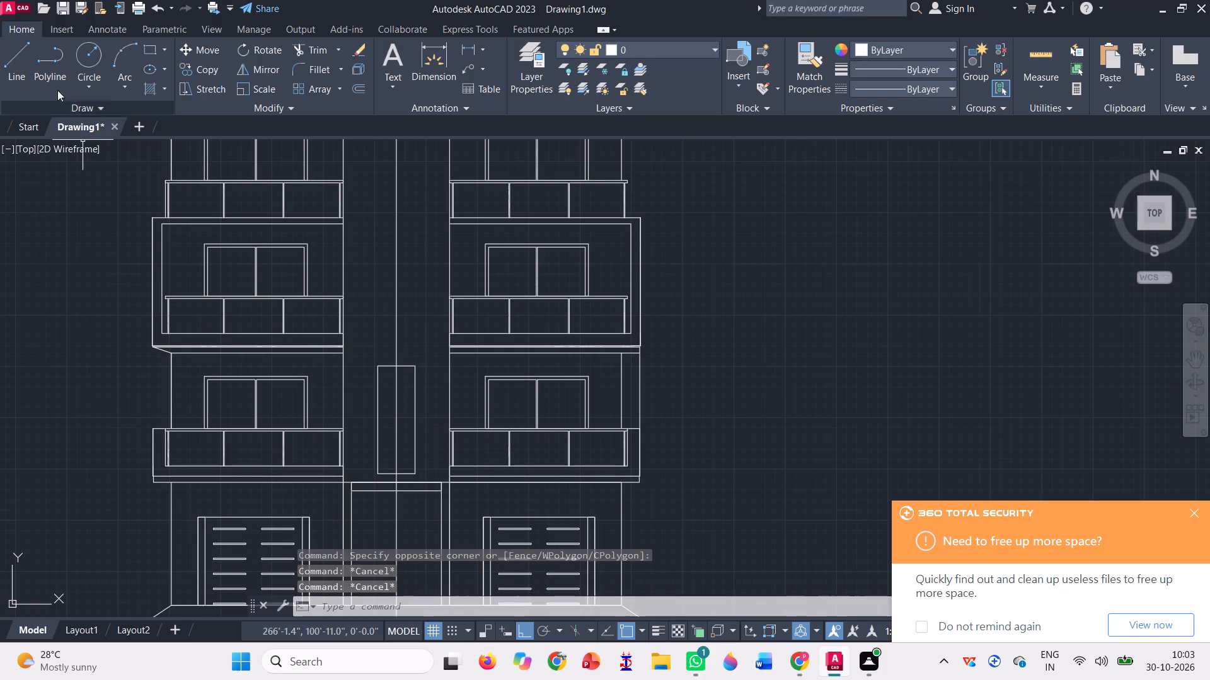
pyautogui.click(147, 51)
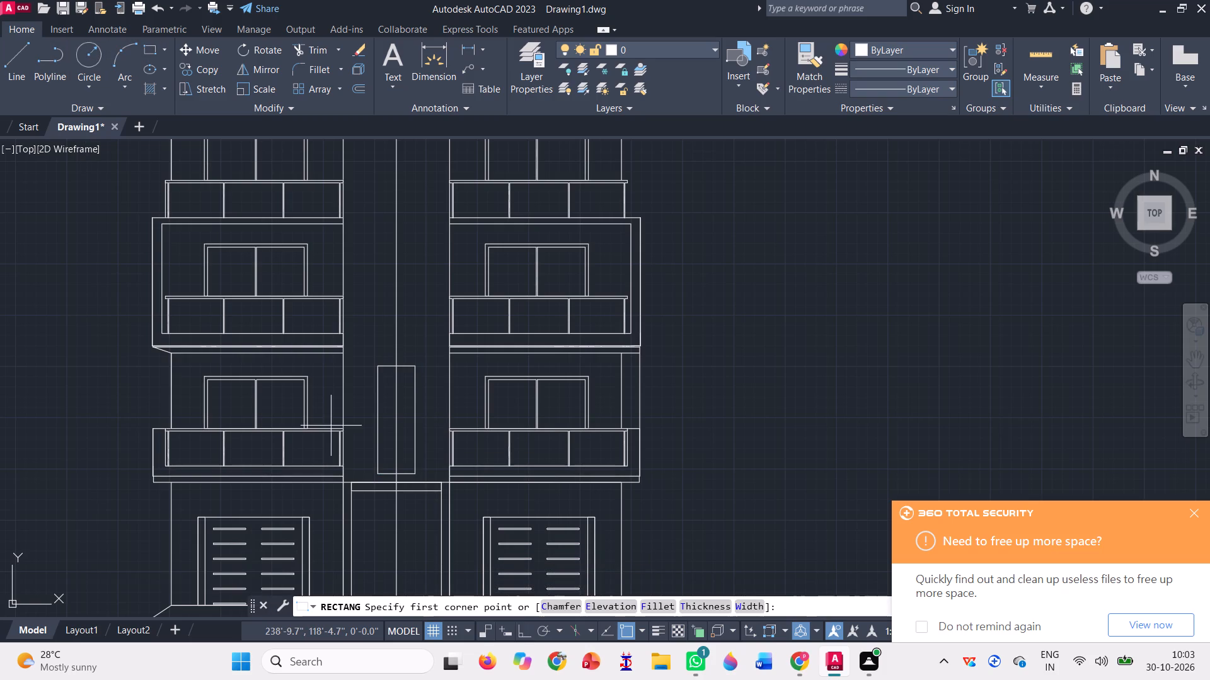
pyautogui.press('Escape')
# Draw a vertical construction line through the tall rectangle's upper-left corner.
pyautogui.write('xl')
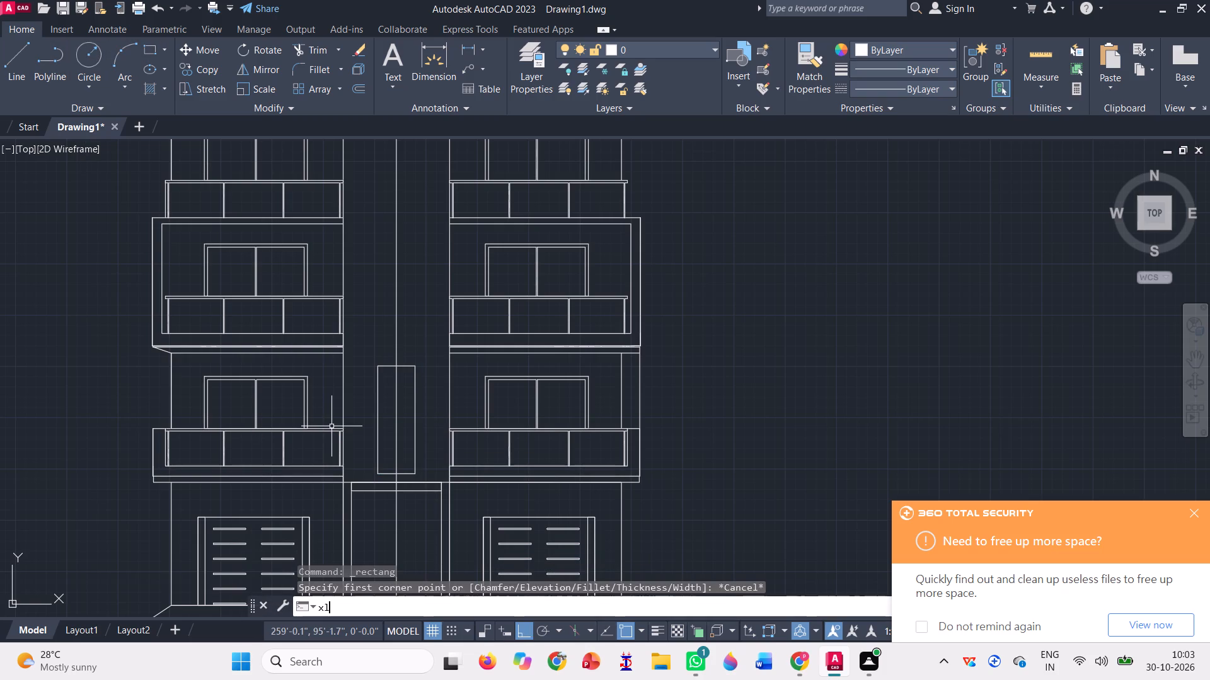
pyautogui.press('Return')
pyautogui.scroll(2, 331, 423)
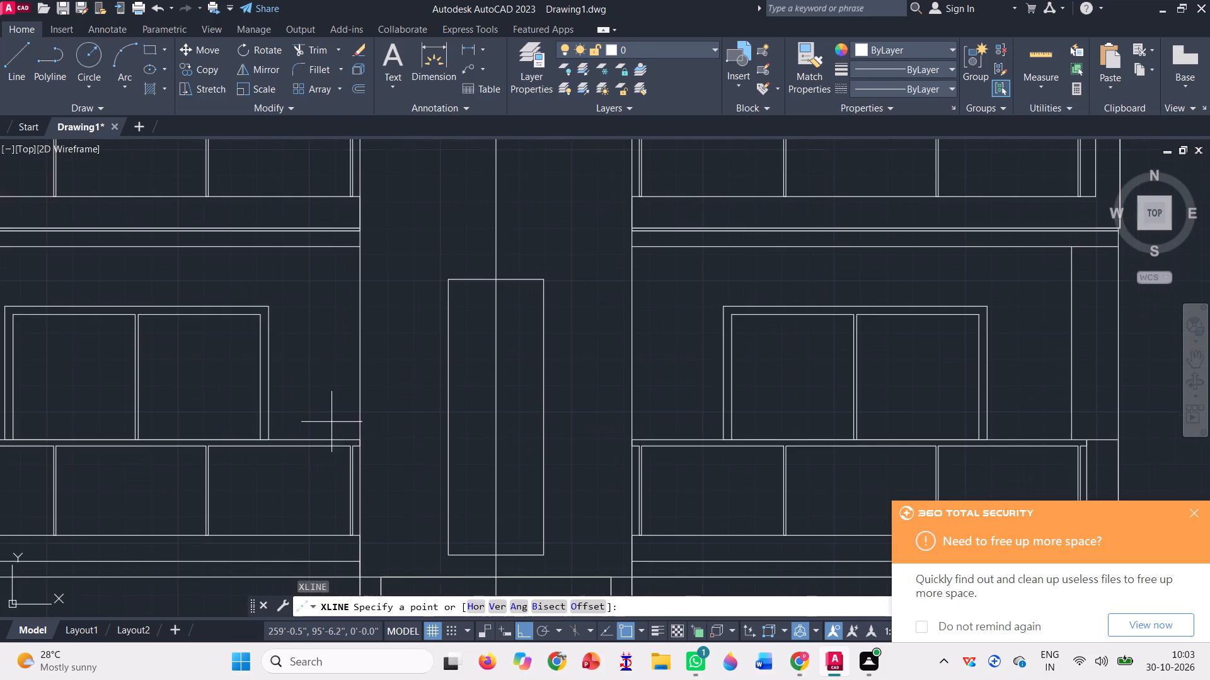
pyautogui.click(446, 281)
pyautogui.scroll(-2, 323, 378)
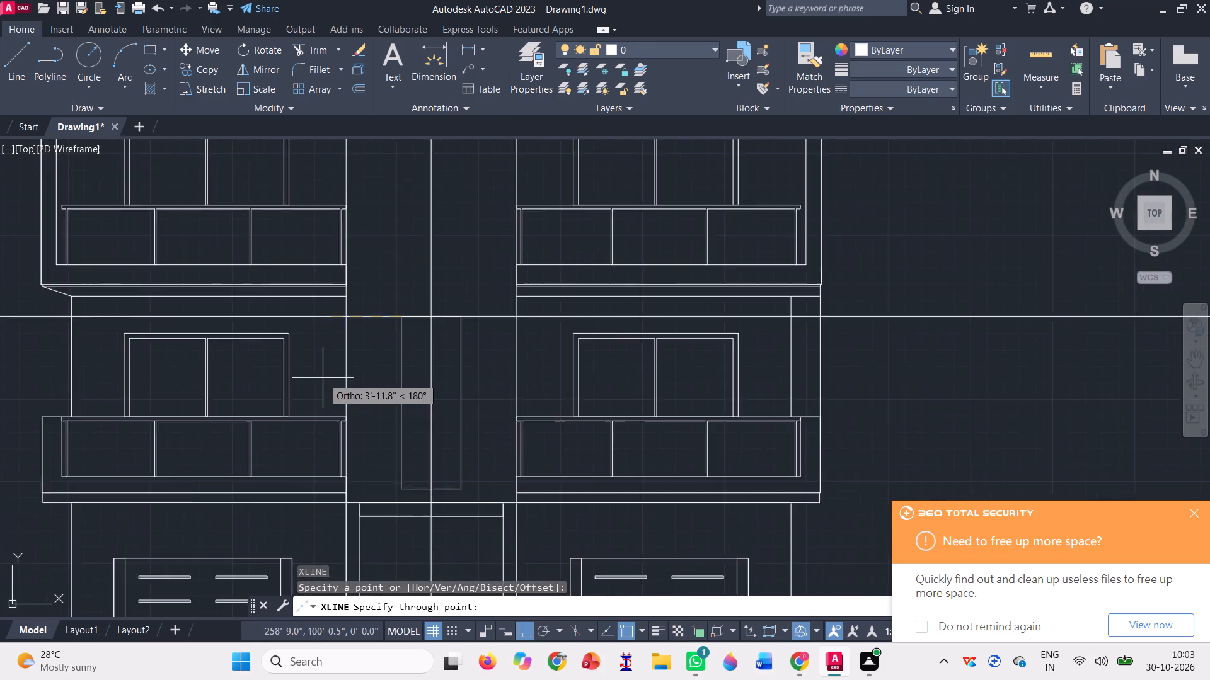
pyautogui.click(378, 230)
pyautogui.press('space')
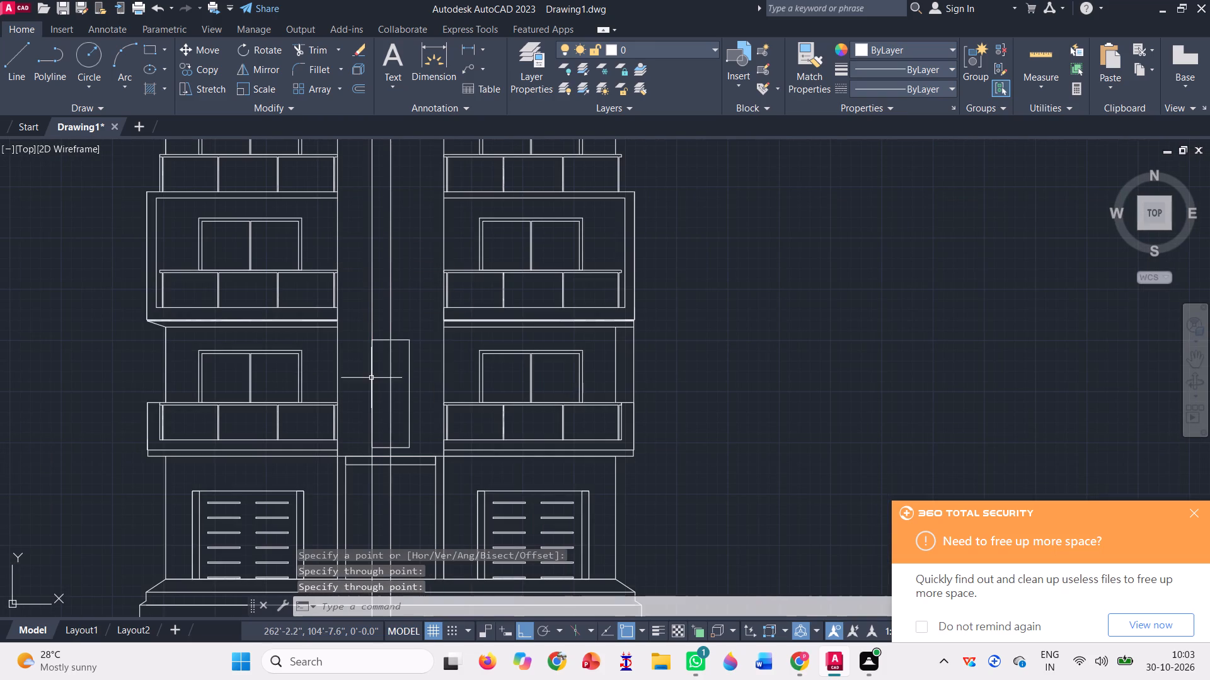
# Draw a short rectangle on top of the tall one, from its upper-right corner up to the left construction line.
pyautogui.click(150, 45)
pyautogui.click(413, 337)
pyautogui.scroll(3, 405, 343)
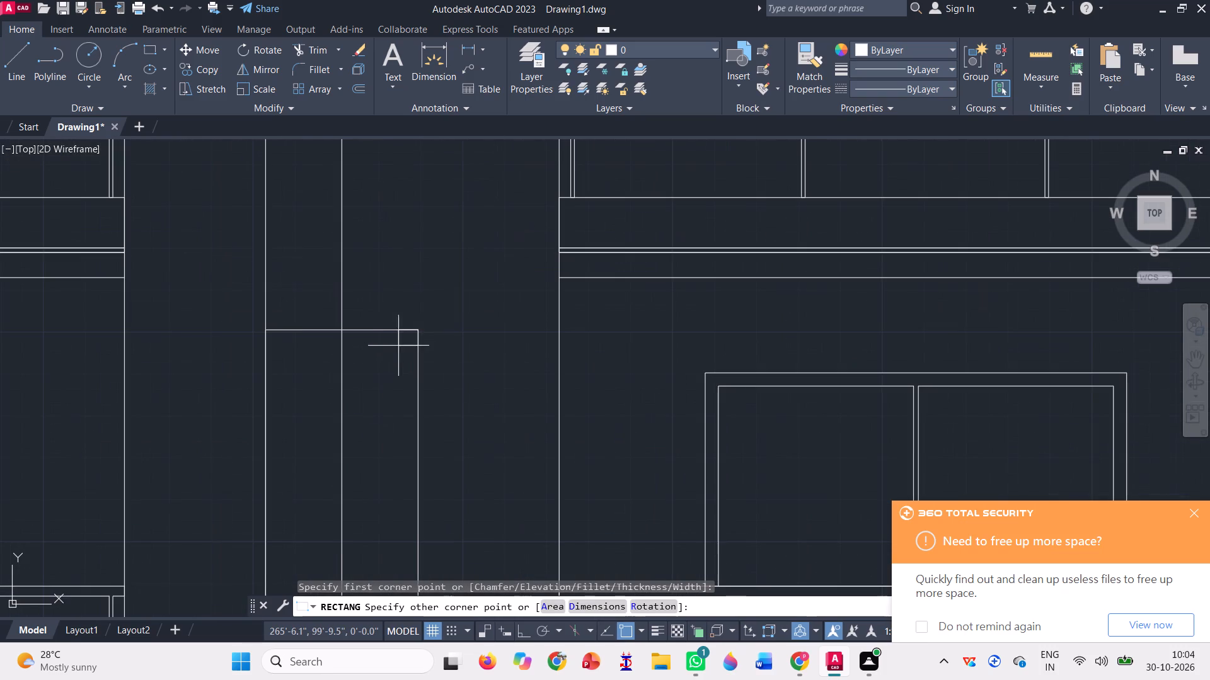
pyautogui.click(263, 224)
pyautogui.scroll(-2, 328, 286)
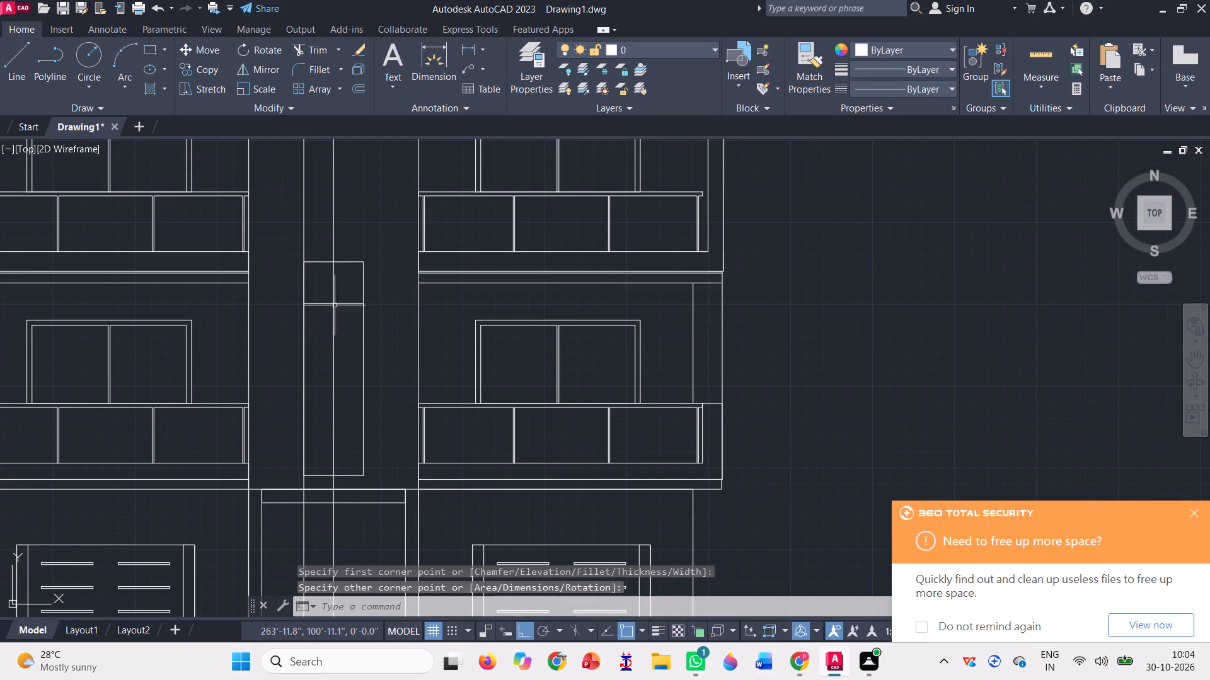
# Erase the two vertical construction lines through the central tower.
pyautogui.click(337, 280)
pyautogui.click(323, 276)
pyautogui.scroll(-2, 343, 327)
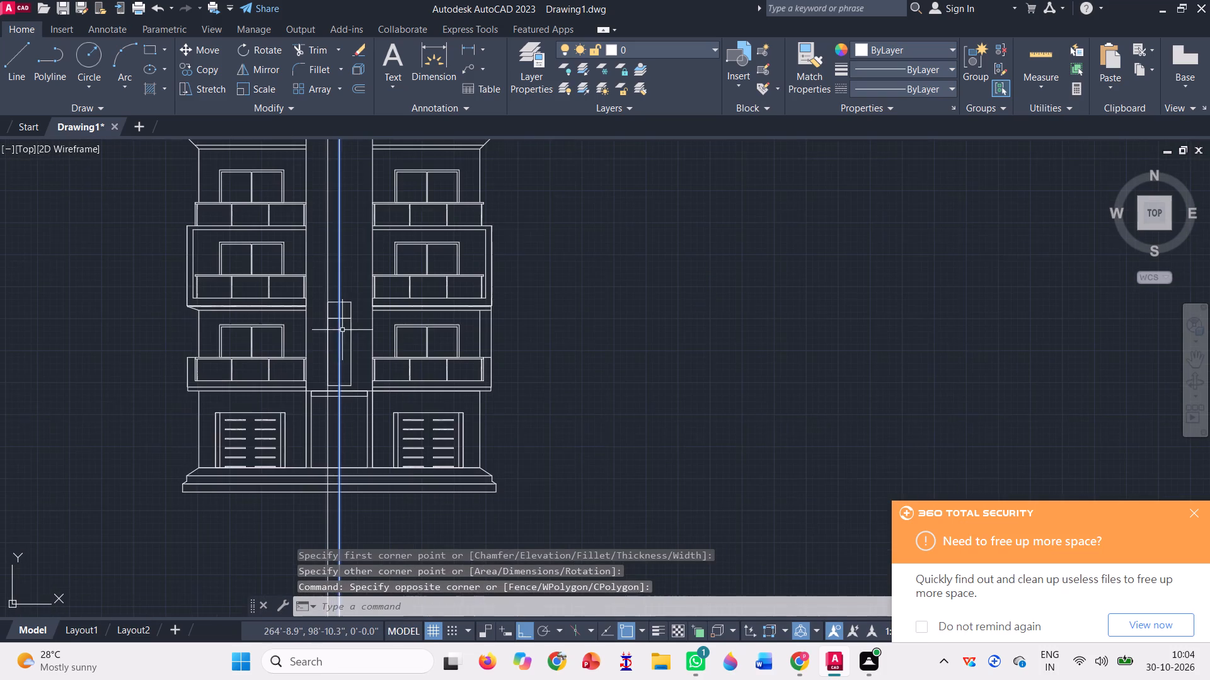
pyautogui.click(334, 266)
pyautogui.click(321, 257)
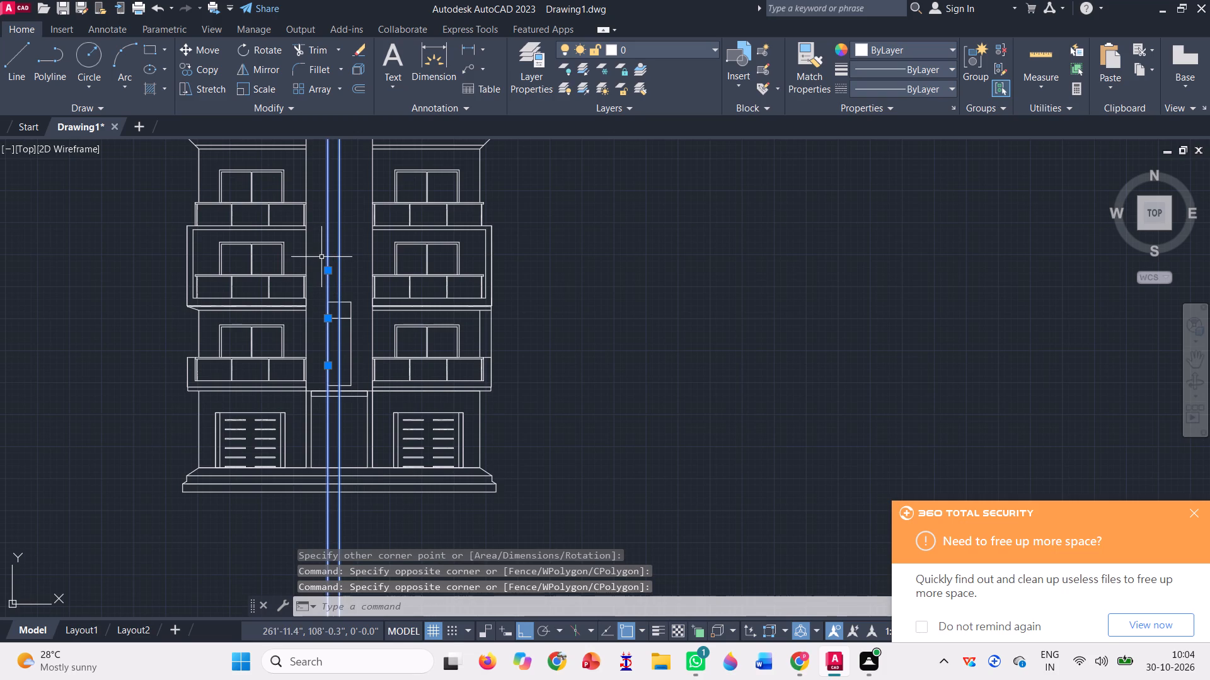
pyautogui.press('Delete')
pyautogui.scroll(-1, 351, 426)
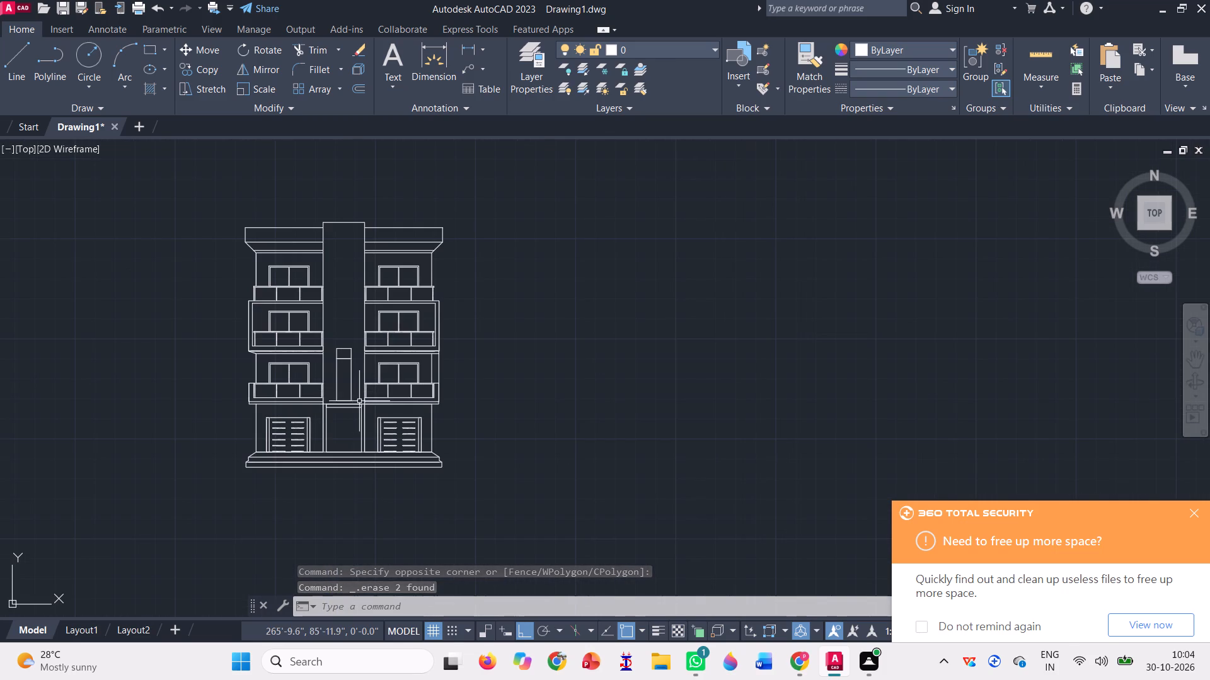
pyautogui.scroll(2, 359, 401)
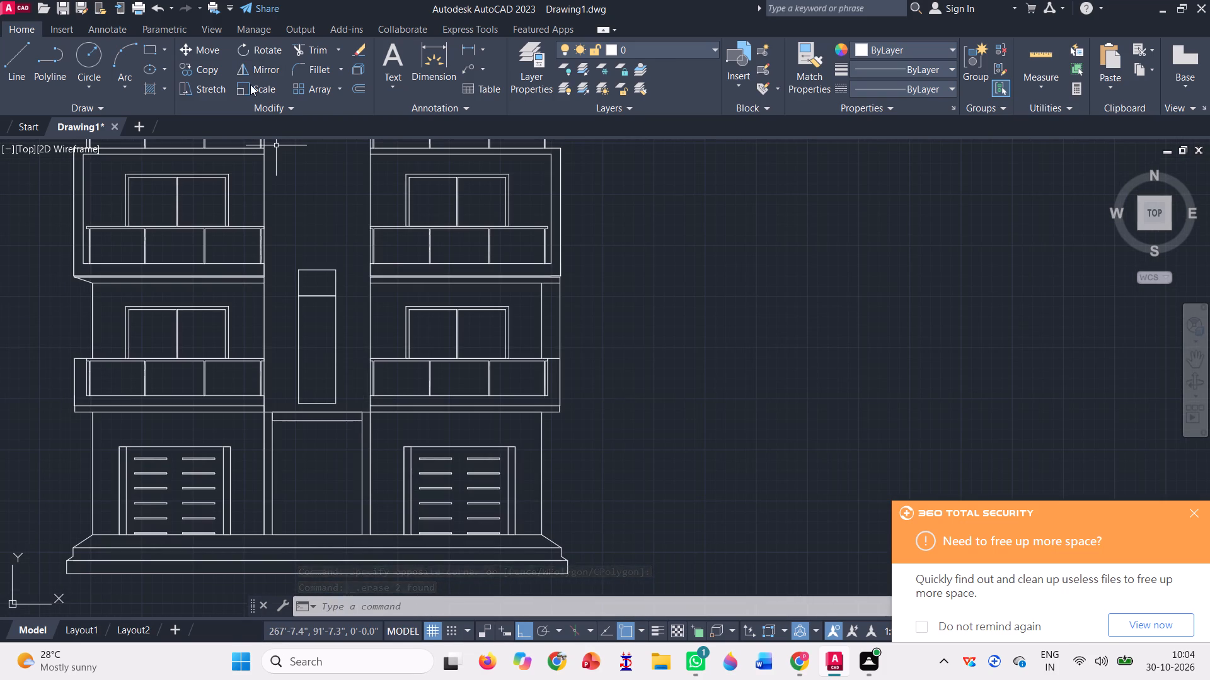
# Offset the tall rectangle in the central tower slightly inward to form a thin frame.
pyautogui.click(363, 88)
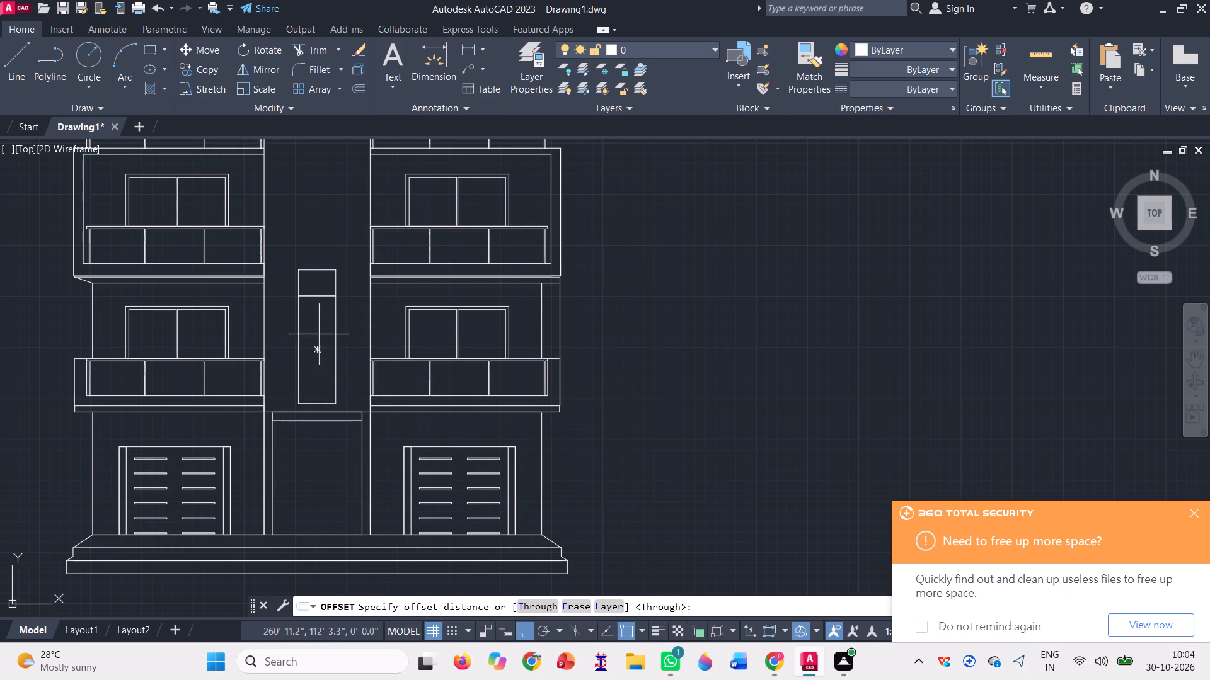
pyautogui.press('space')
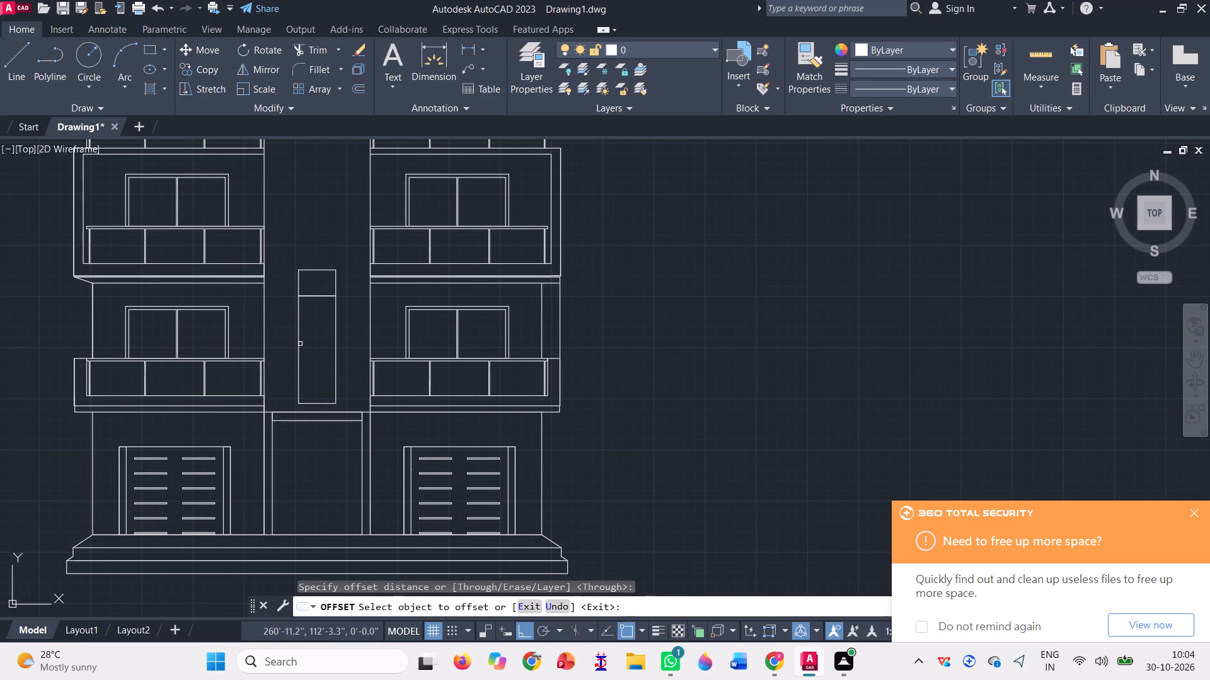
pyautogui.click(300, 344)
pyautogui.scroll(1, 308, 346)
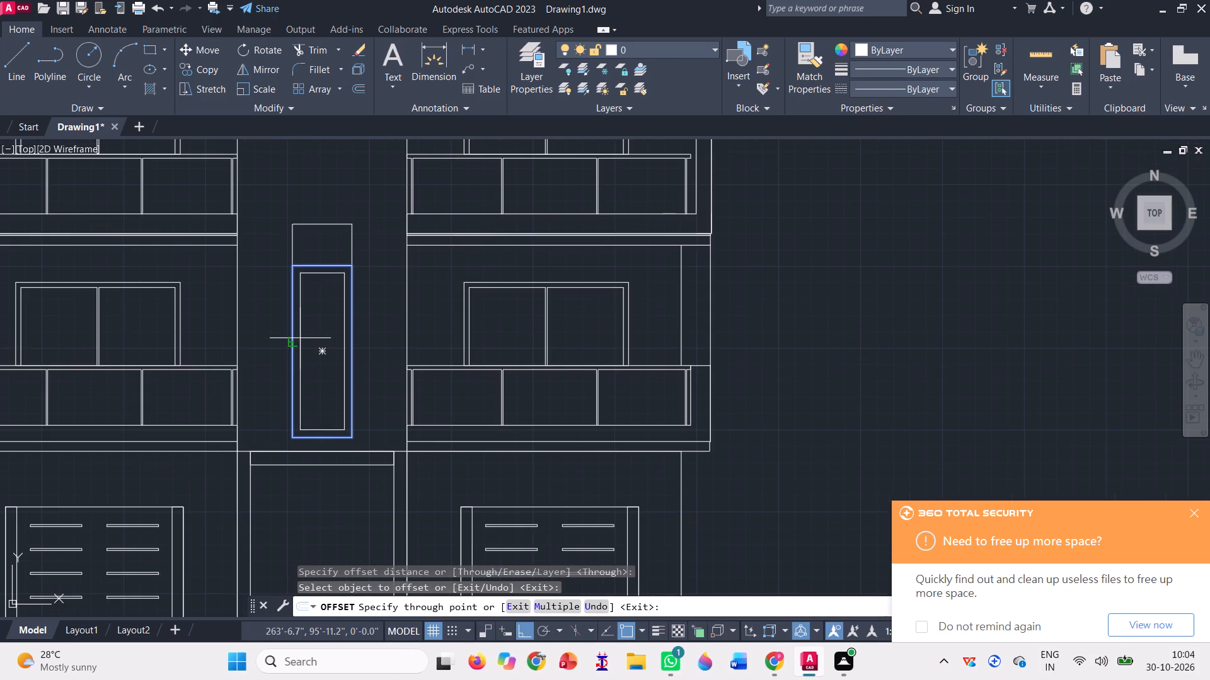
pyautogui.scroll(3, 300, 335)
pyautogui.click(282, 332)
pyautogui.scroll(-3, 308, 375)
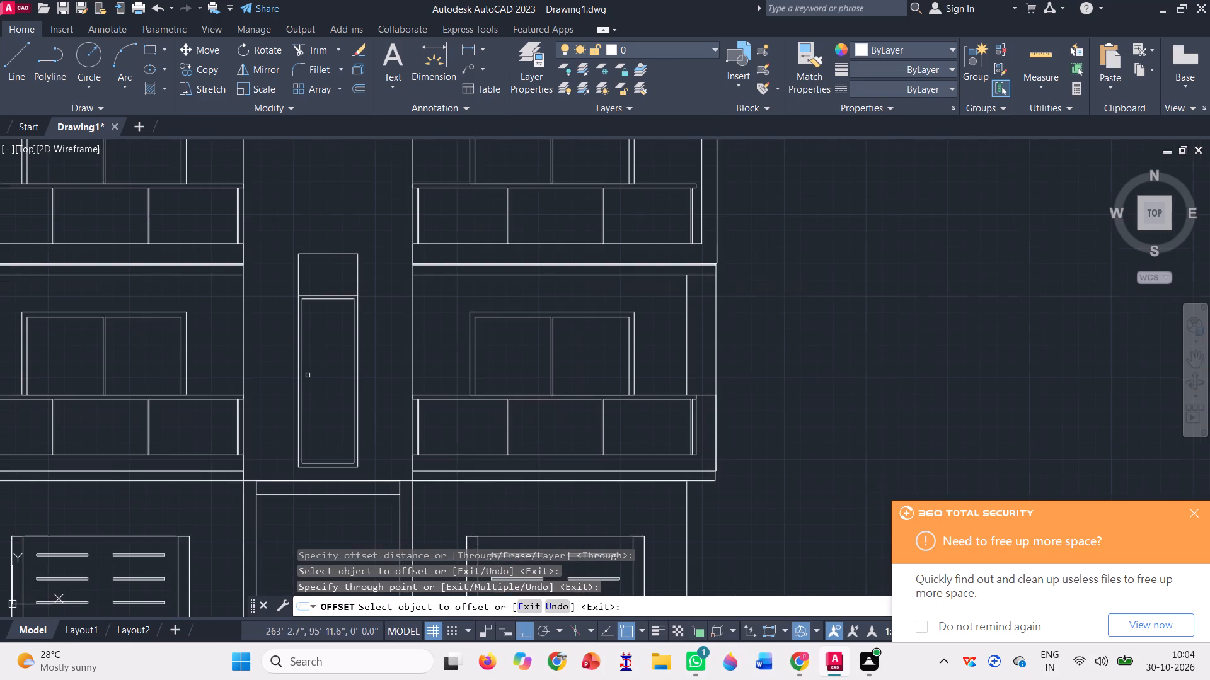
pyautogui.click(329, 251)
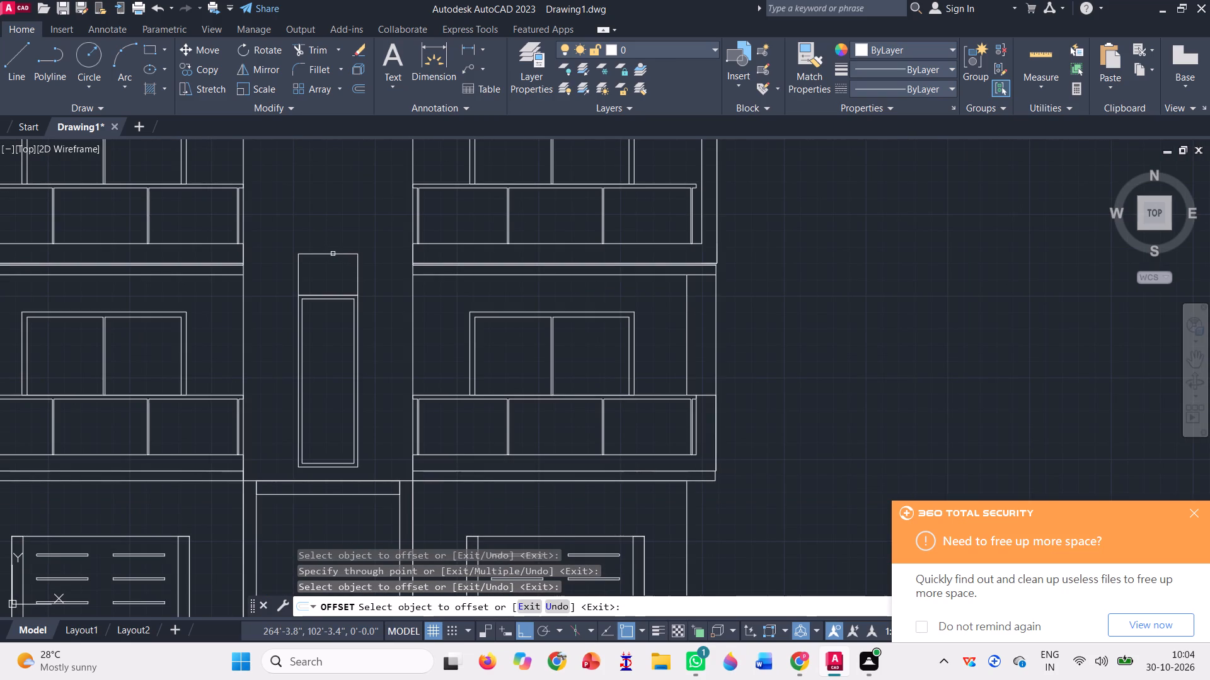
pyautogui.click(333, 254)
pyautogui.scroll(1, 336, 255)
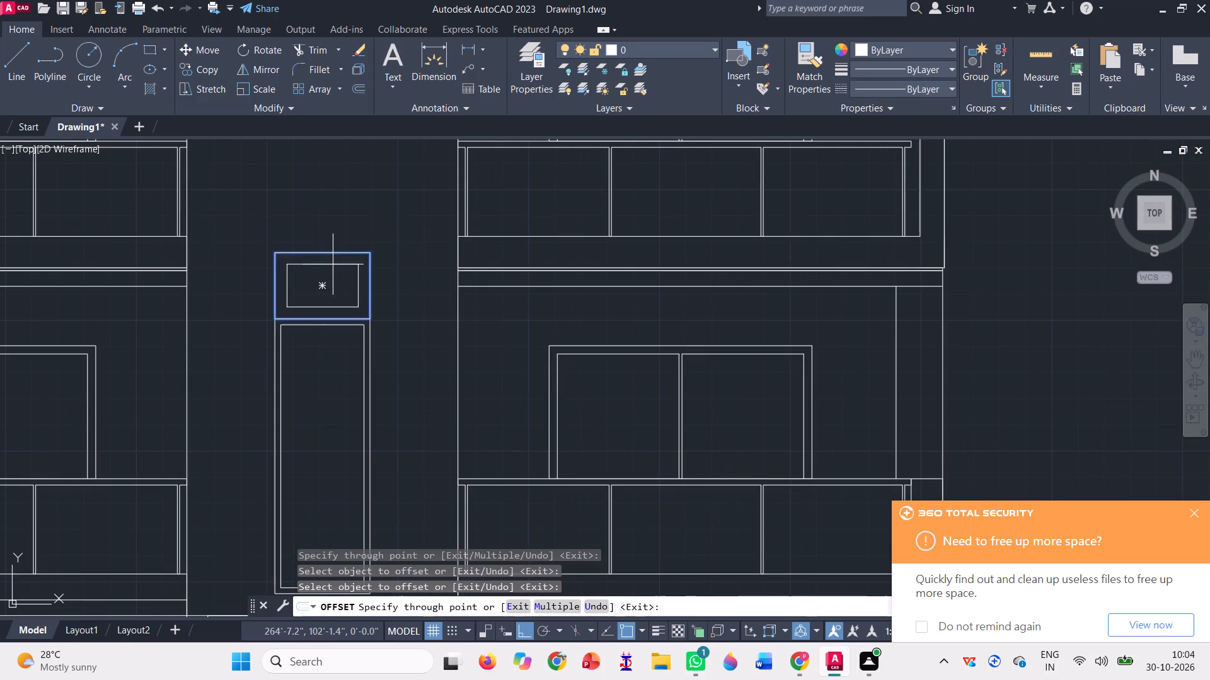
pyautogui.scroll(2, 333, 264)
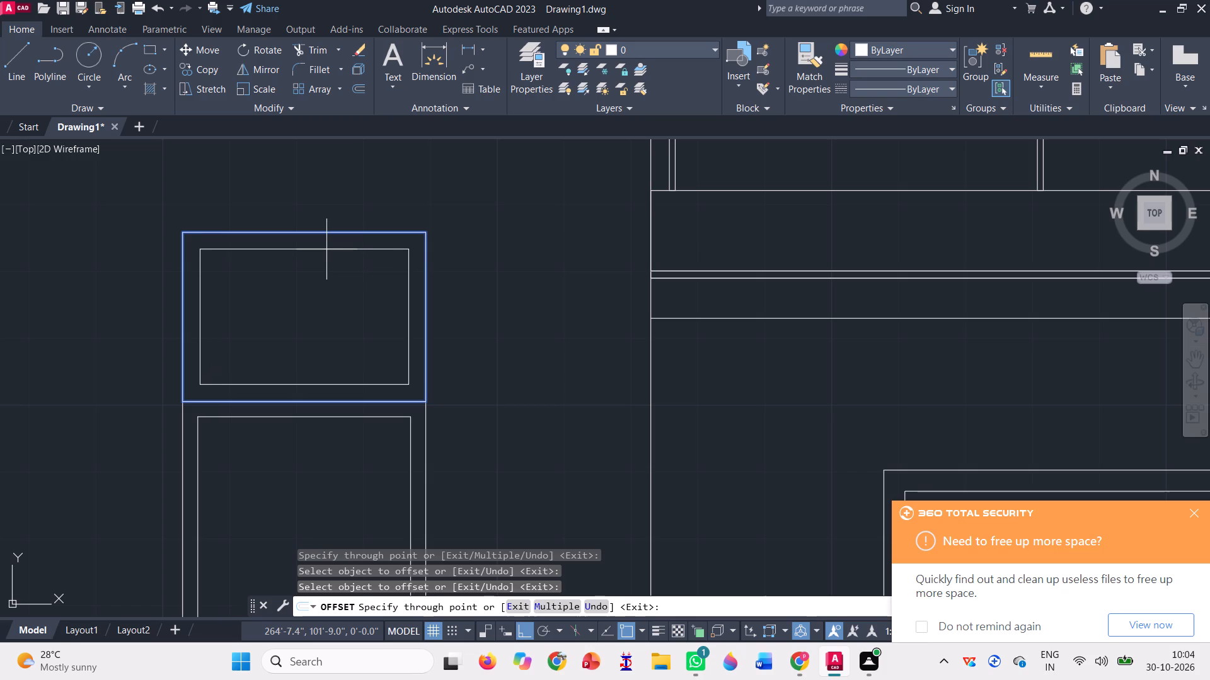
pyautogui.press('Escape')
# Offset the short upper rectangle inward by the tall panel's frame width, picked between its inner and outer edges.
pyautogui.click(353, 91)
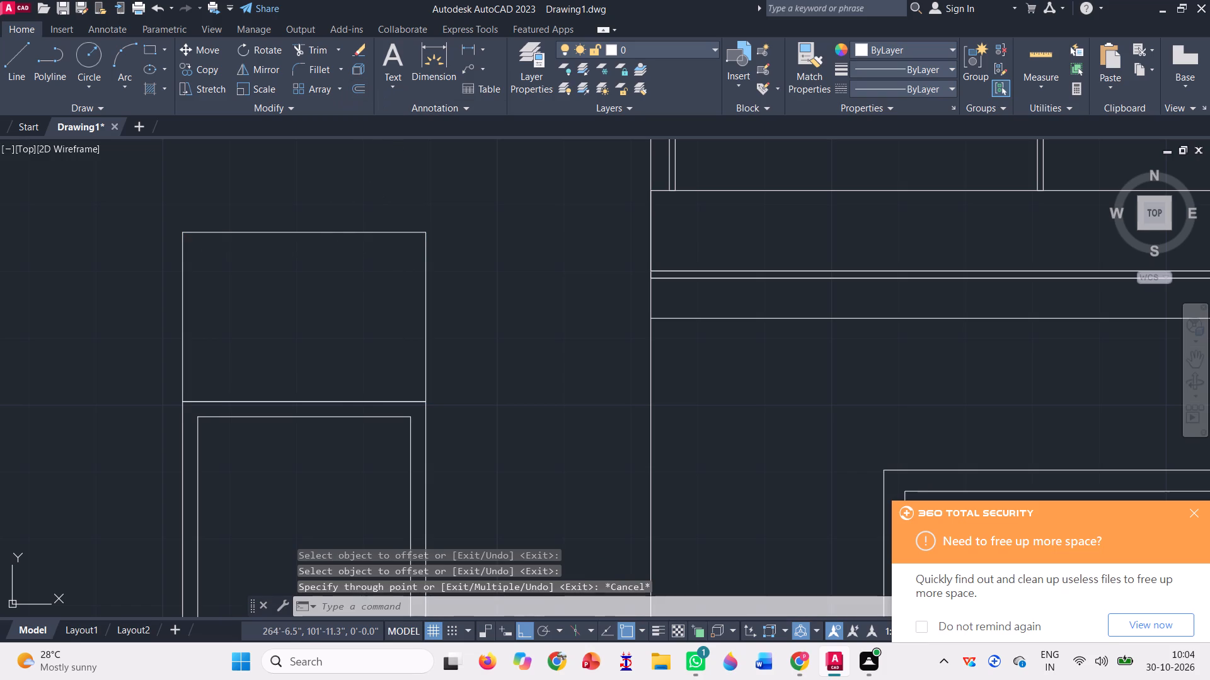
pyautogui.click(197, 412)
pyautogui.click(183, 415)
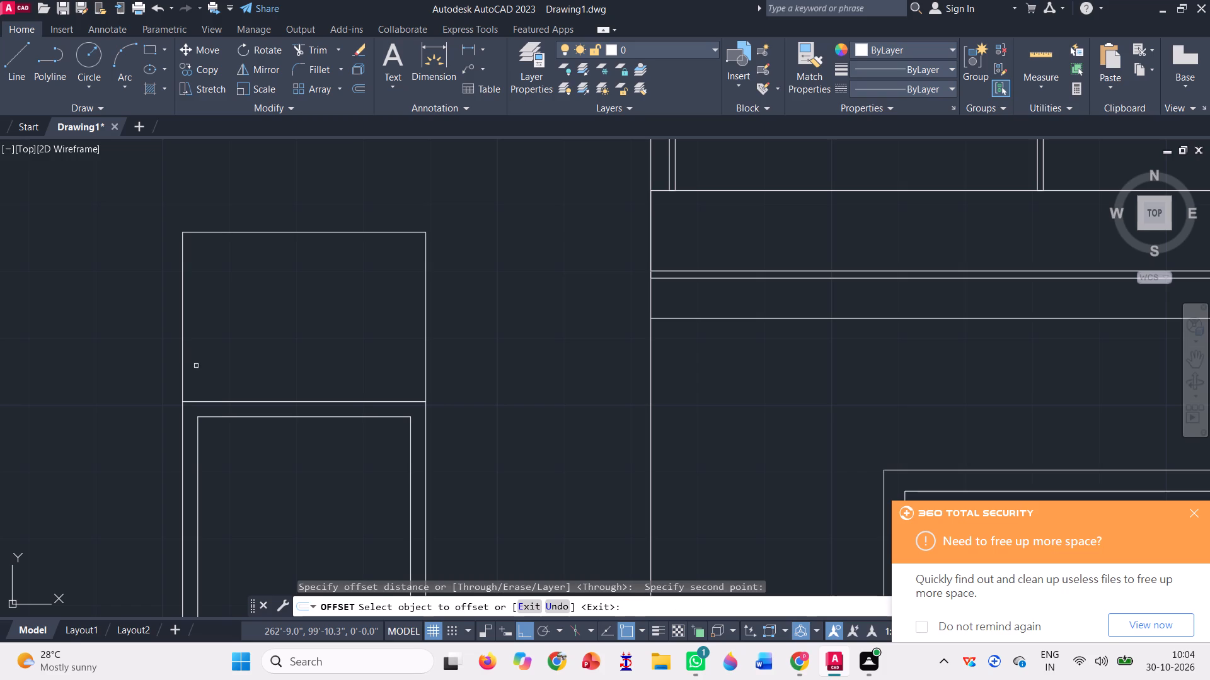
pyautogui.click(181, 356)
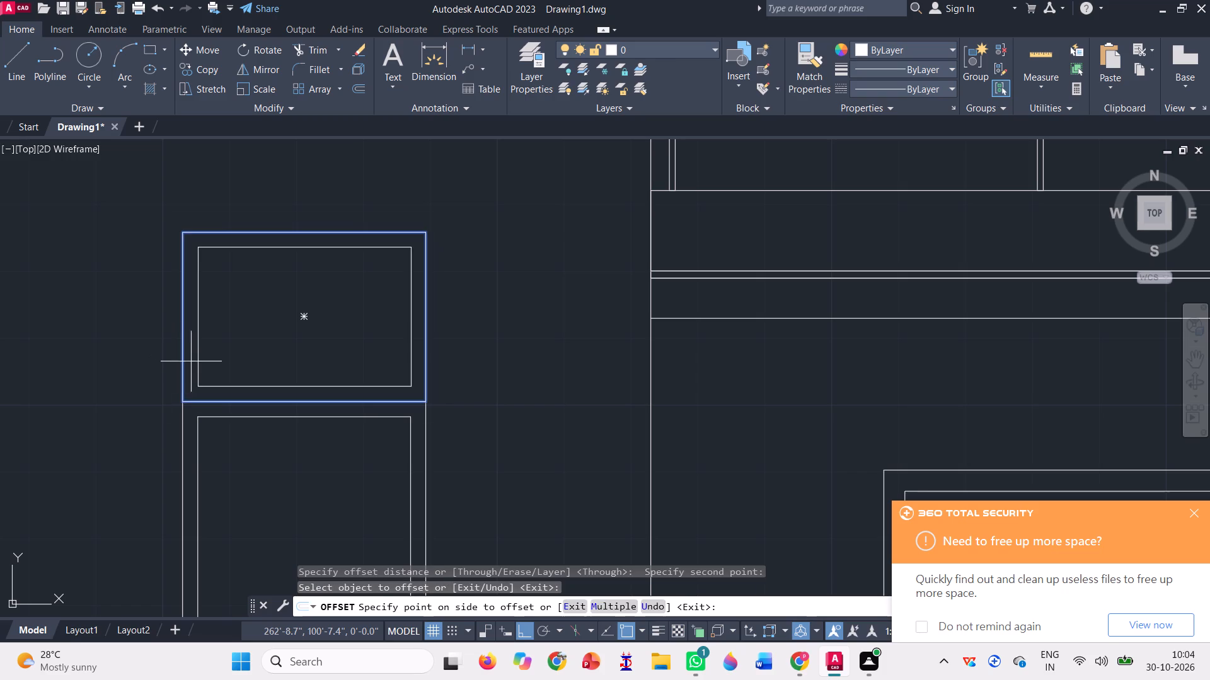
pyautogui.click(192, 362)
pyautogui.scroll(-2, 246, 385)
pyautogui.press('space')
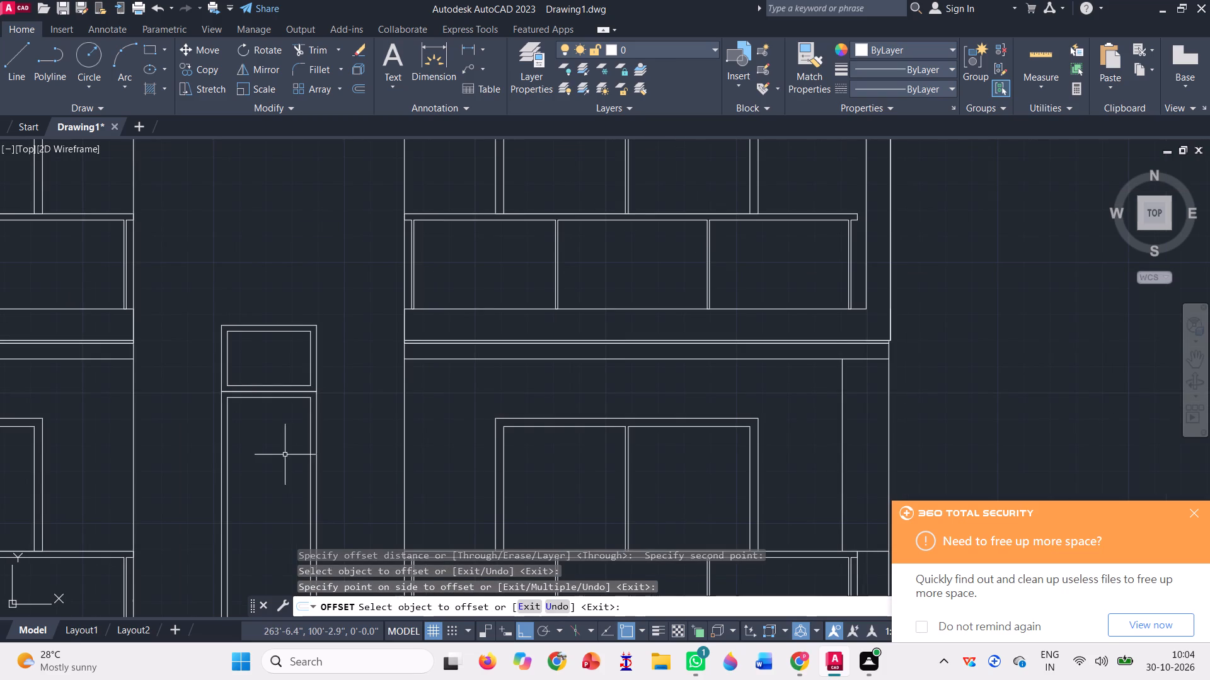
# Copy the tall and short framed panels straight up the tower twice, from the tall panel's centre, to the two floors above.
pyautogui.scroll(-2, 254, 433)
pyautogui.click(269, 446)
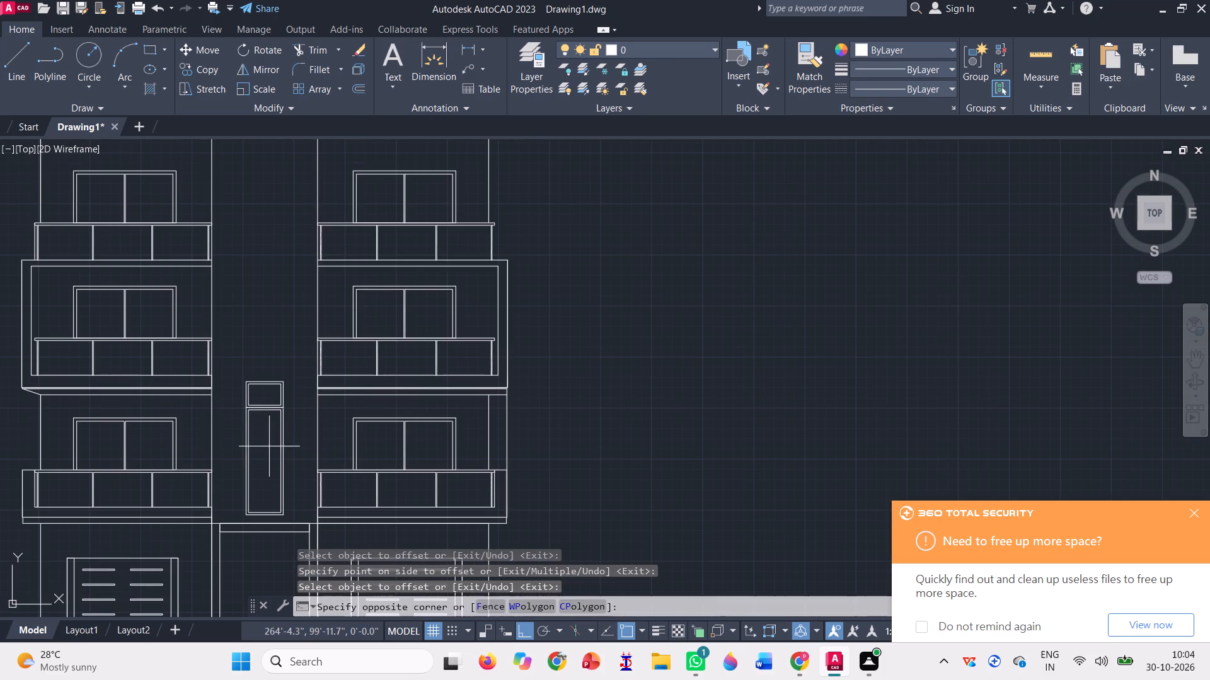
pyautogui.click(234, 363)
pyautogui.write('co')
pyautogui.press('space')
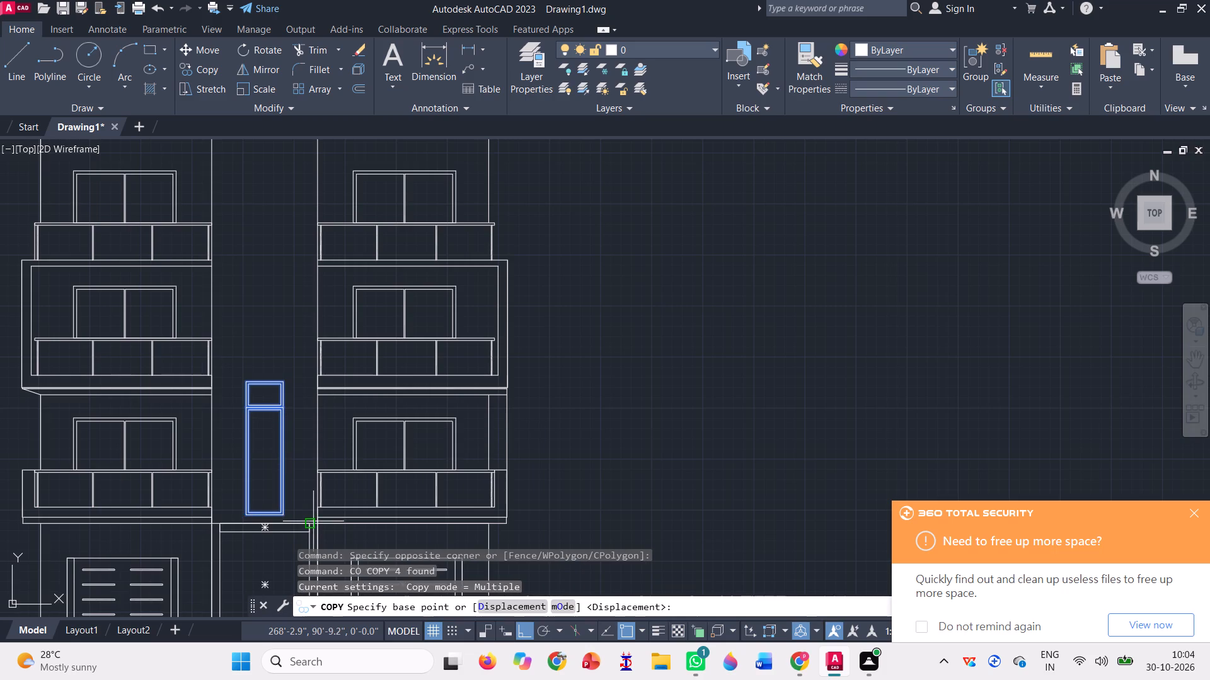
pyautogui.click(266, 461)
pyautogui.scroll(-2, 266, 461)
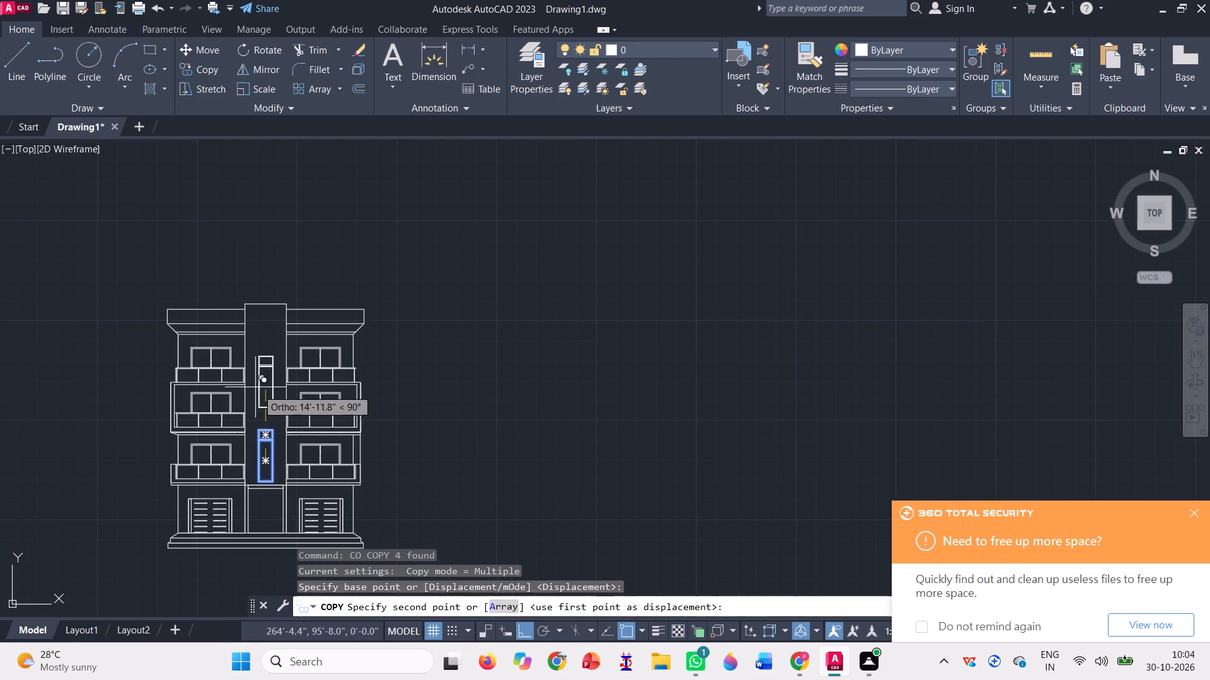
pyautogui.scroll(1, 263, 395)
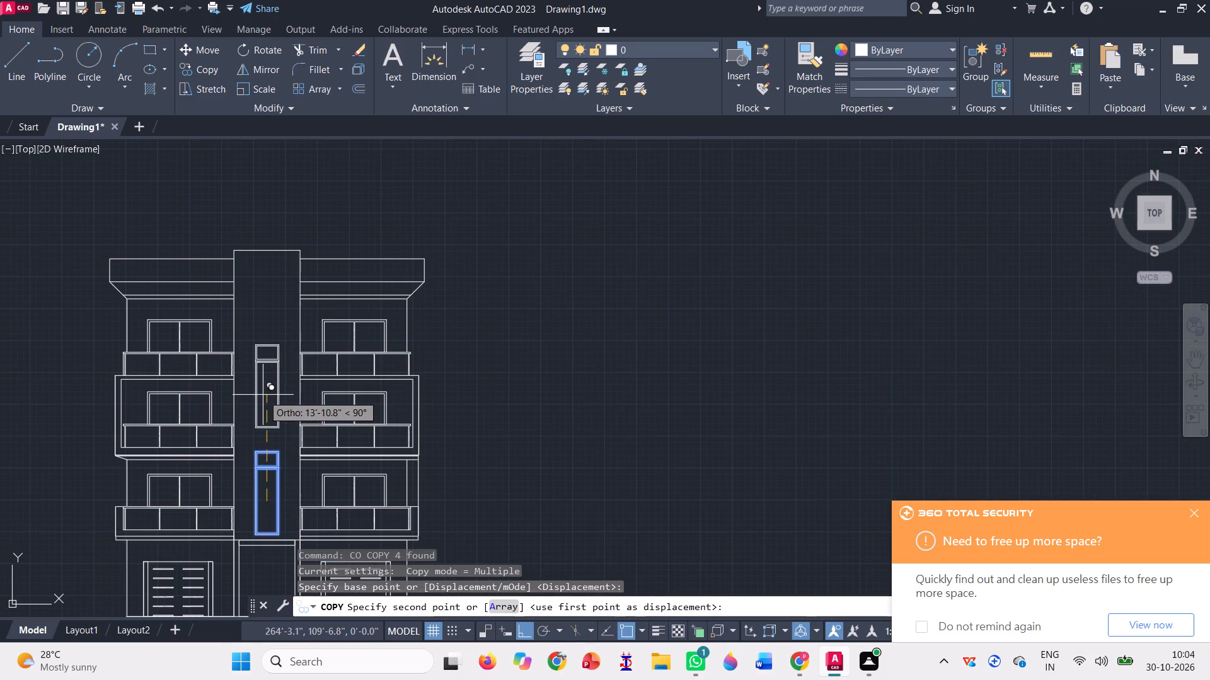
pyautogui.click(262, 405)
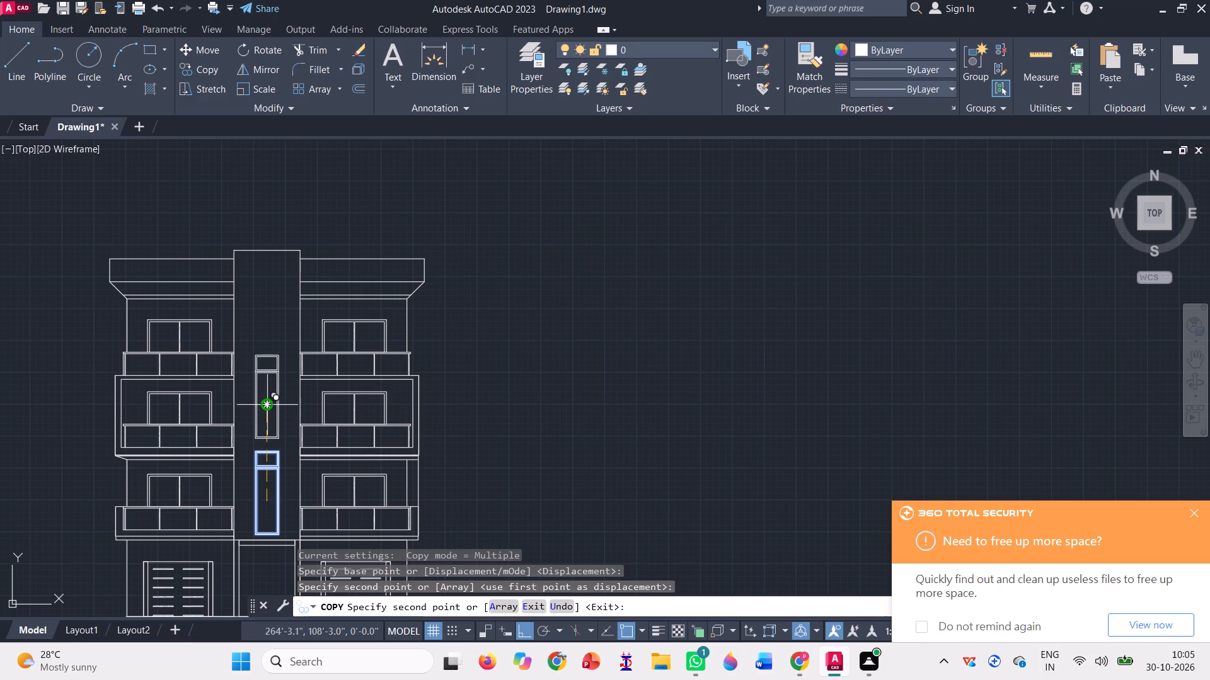
pyautogui.click(274, 314)
pyautogui.press('space')
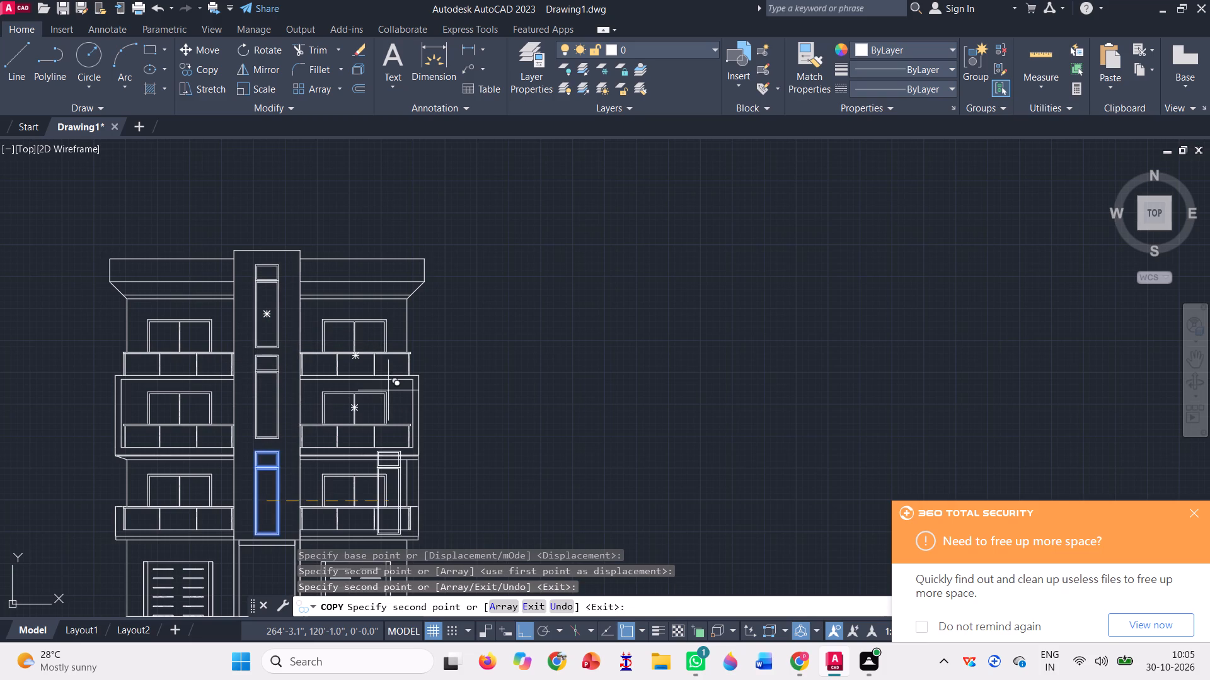
# Move the lowest short framed panel down so its upper-left corner meets the upper-left corner of the tall panel beneath.
pyautogui.scroll(2, 275, 505)
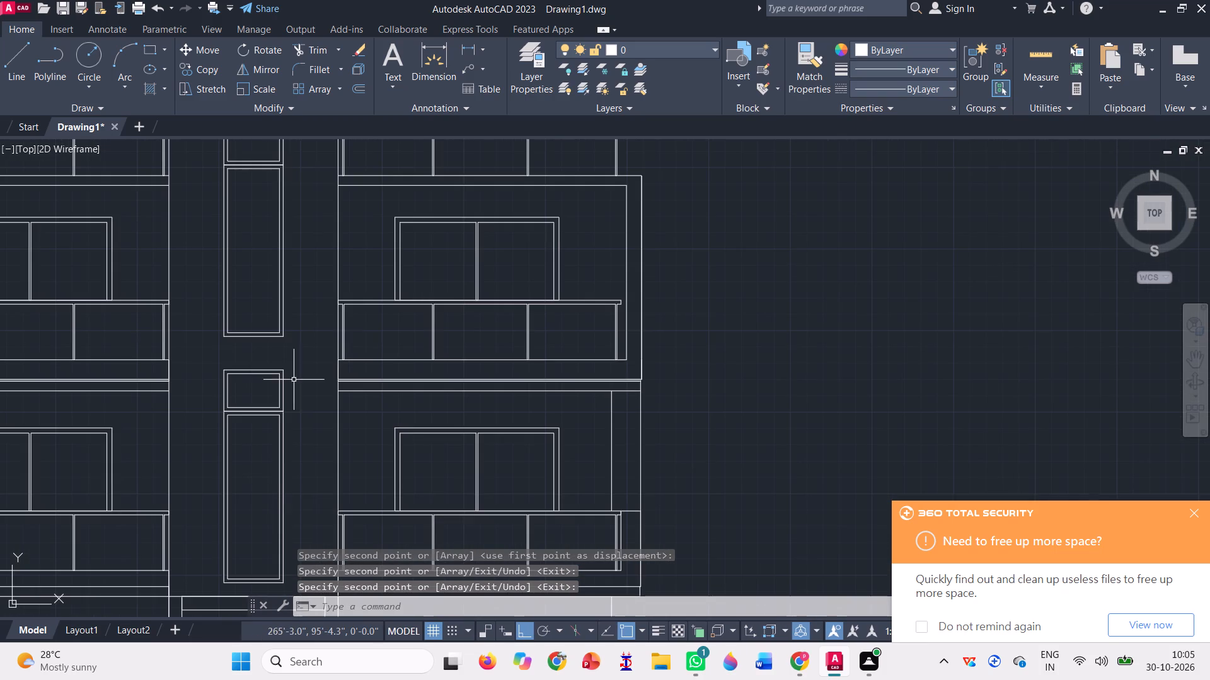
pyautogui.click(264, 387)
pyautogui.click(236, 368)
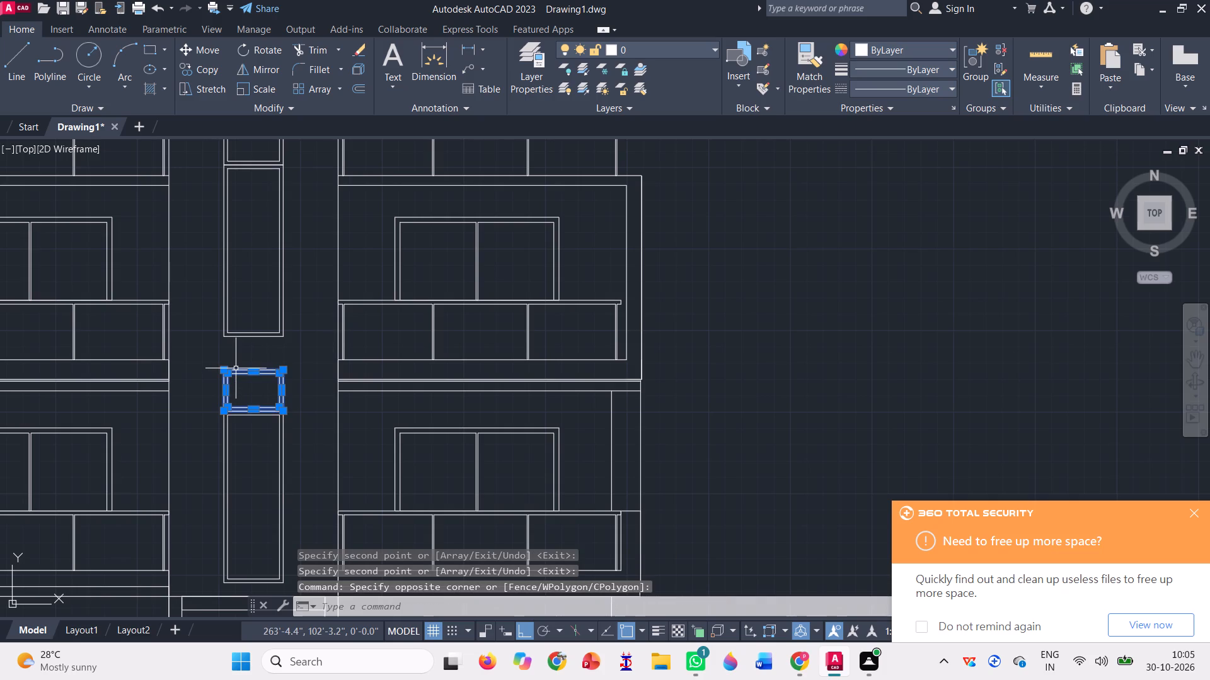
pyautogui.write('m')
pyautogui.press('space')
pyautogui.scroll(3, 236, 368)
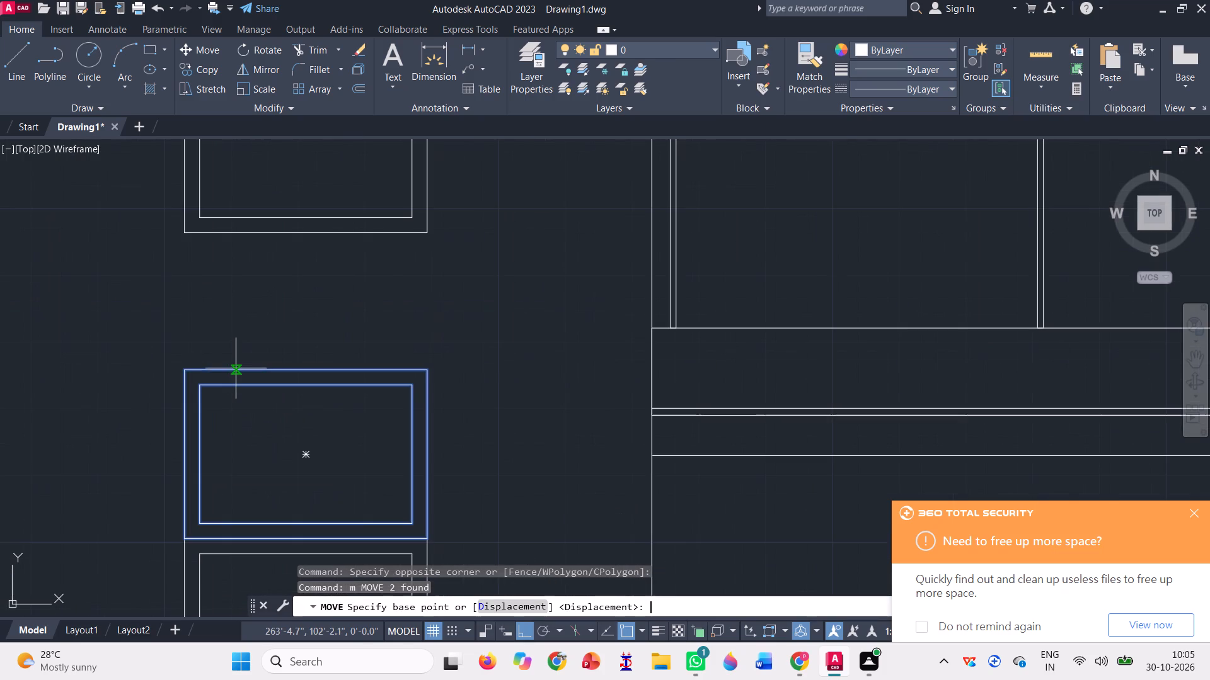
pyautogui.click(185, 368)
pyautogui.scroll(-2, 186, 349)
pyautogui.scroll(3, 172, 419)
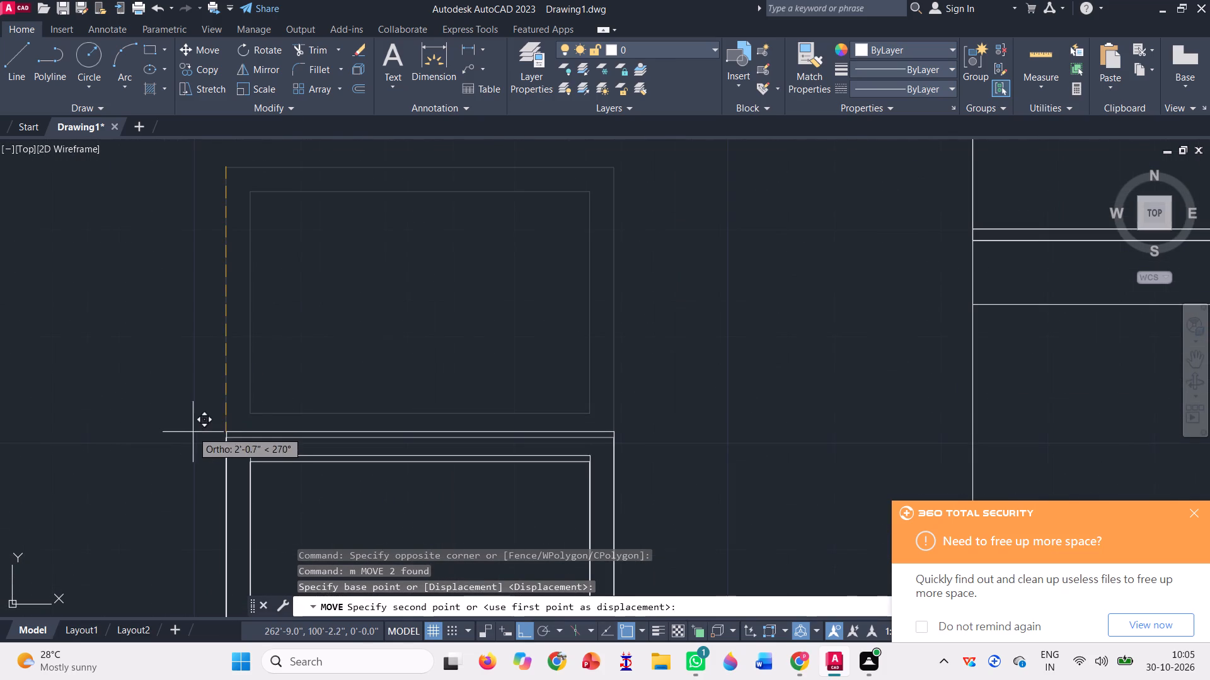
pyautogui.click(224, 433)
pyautogui.scroll(-3, 231, 370)
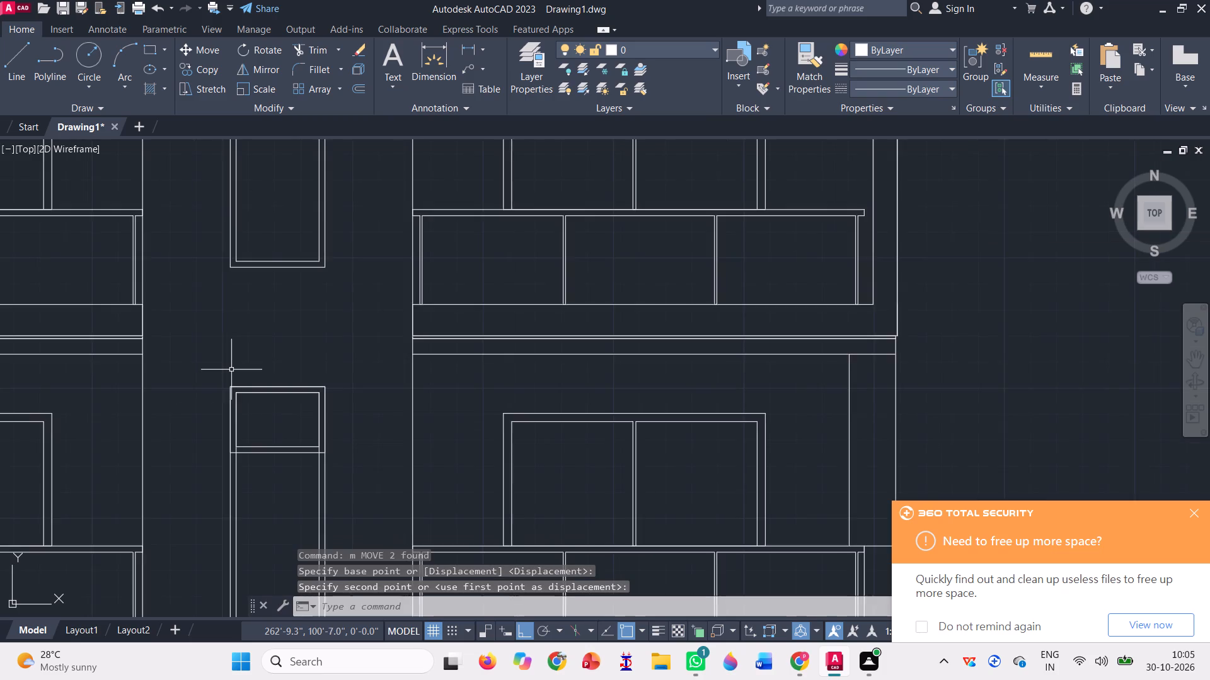
# Draw a rectangle from the short panel's lower edge at the inner frame line to the tall panel's inner lower-right corner.
pyautogui.scroll(-2, 231, 370)
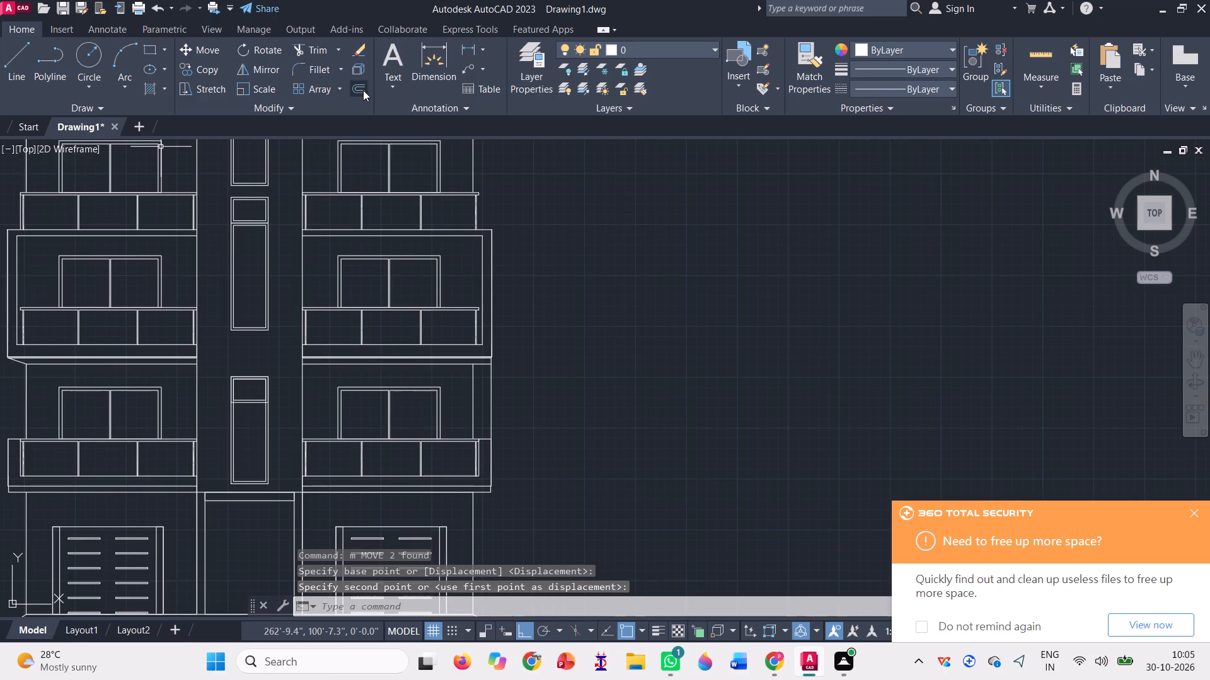
pyautogui.click(147, 42)
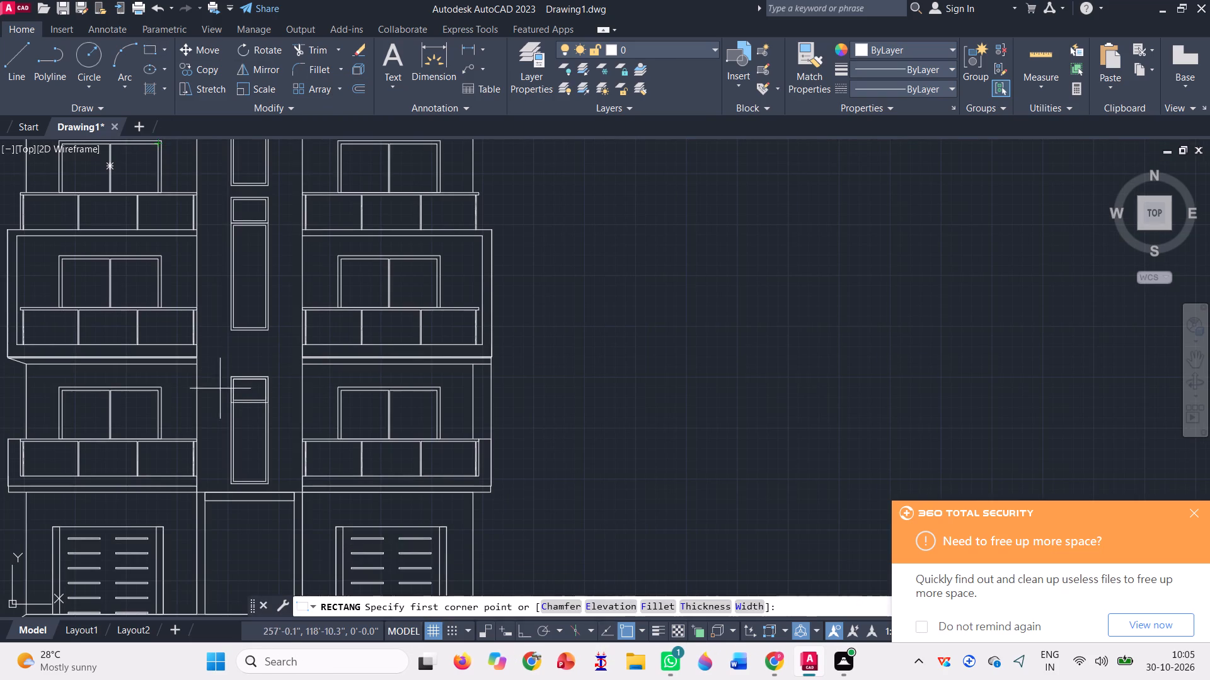
pyautogui.scroll(4, 238, 409)
pyautogui.click(200, 374)
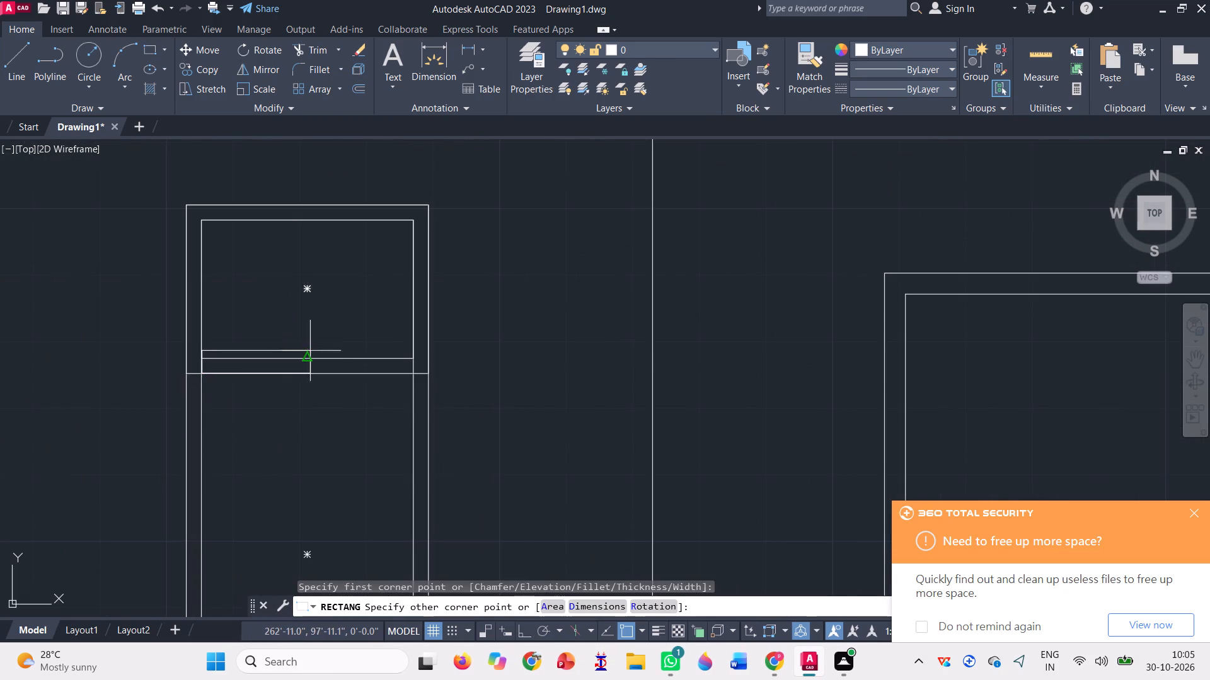
pyautogui.scroll(-3, 310, 351)
pyautogui.scroll(4, 349, 478)
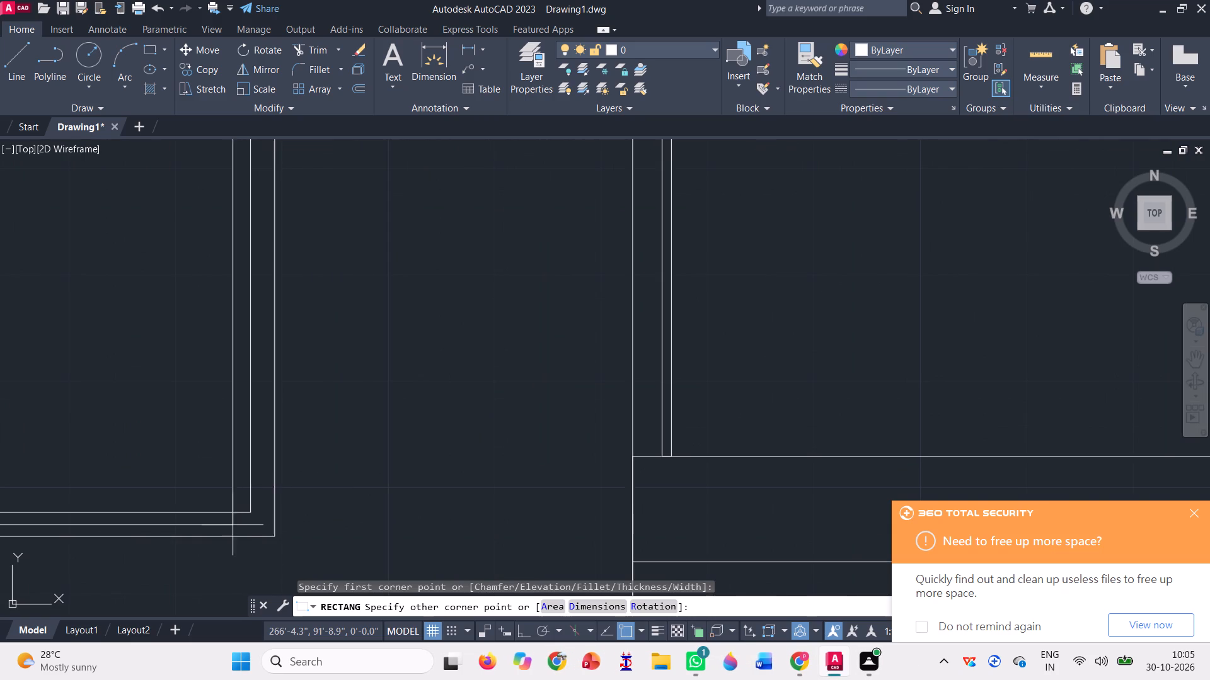
pyautogui.click(251, 510)
pyautogui.scroll(-3, 376, 436)
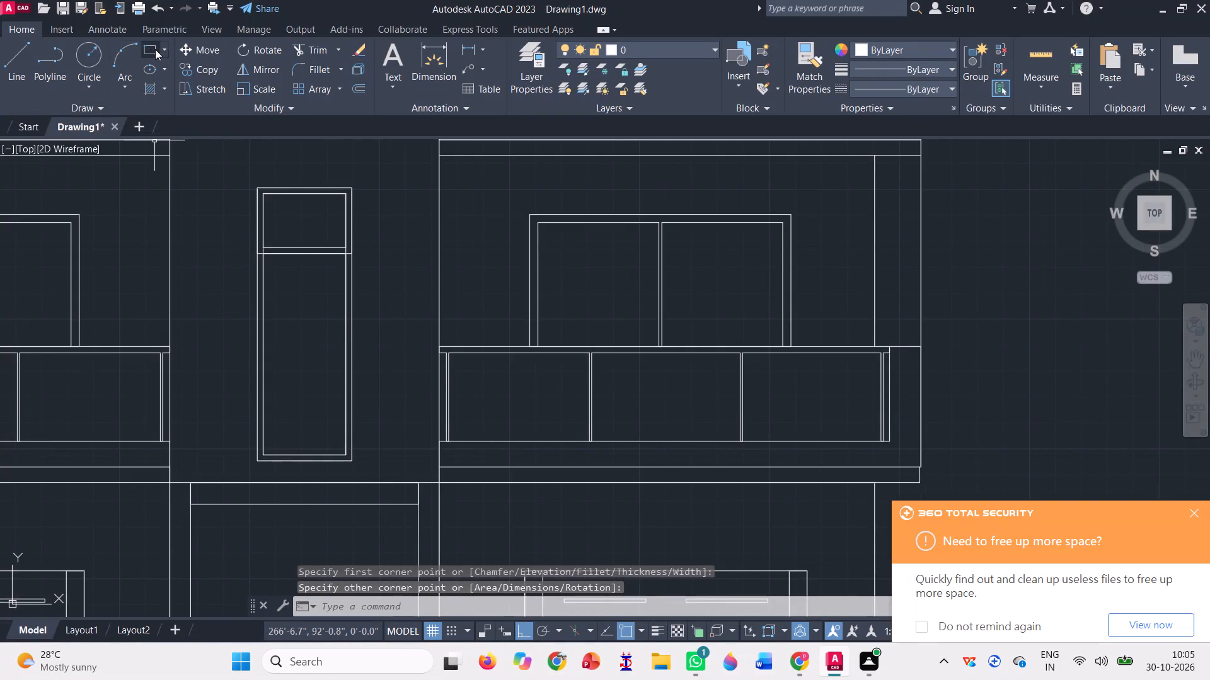
# Draw a rectangle from the lowest tall panel's outer lower-left corner to the short panel's outer lower-right corner.
pyautogui.click(147, 47)
pyautogui.click(253, 463)
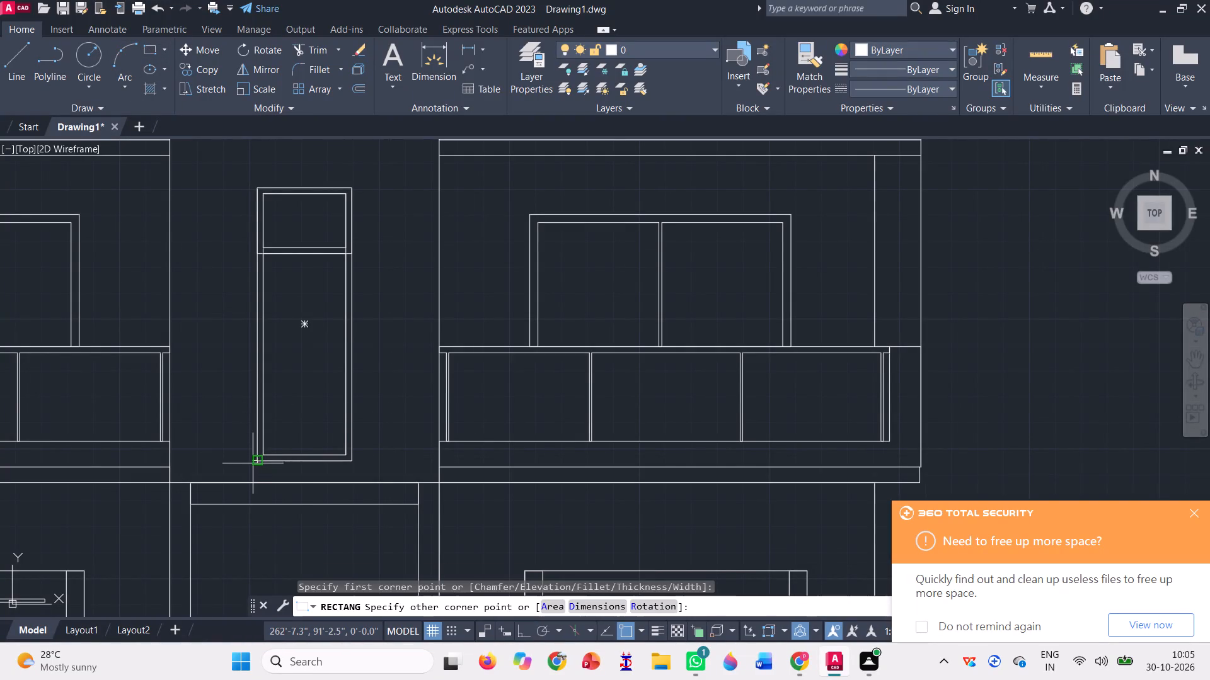
pyautogui.scroll(2, 328, 253)
pyautogui.click(387, 253)
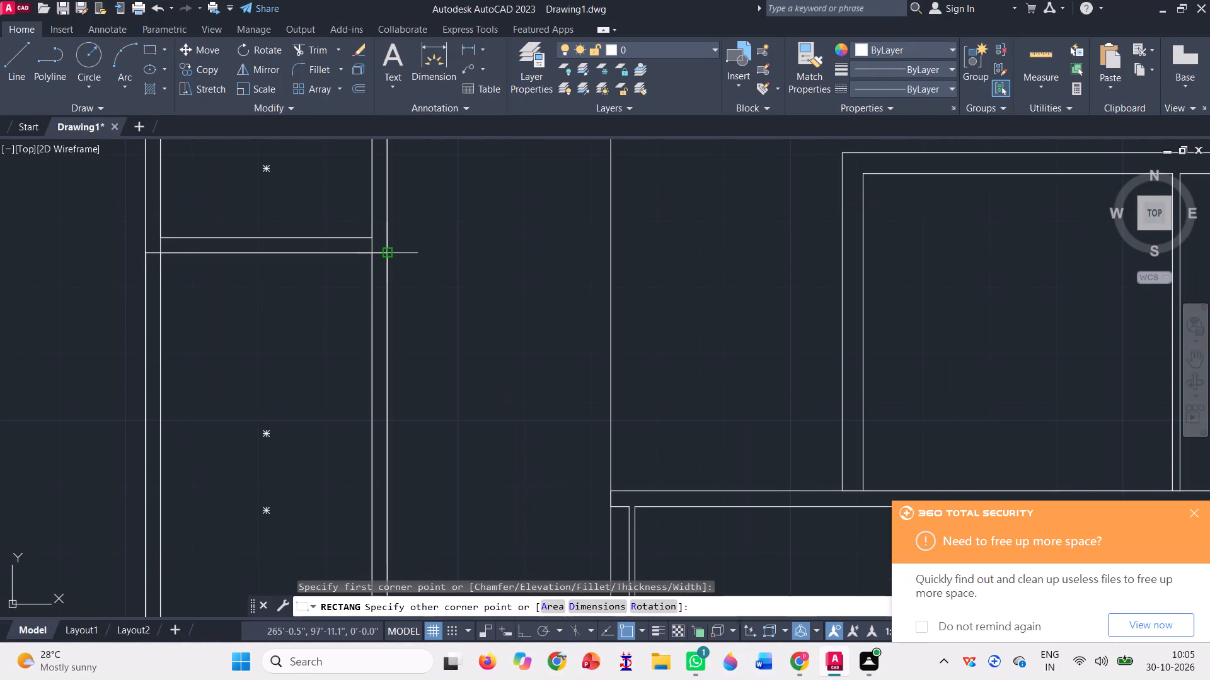
# Move the short framed panel's two rectangles straight up into the gap below the next floor's tall panel.
pyautogui.scroll(-1, 329, 304)
pyautogui.click(325, 222)
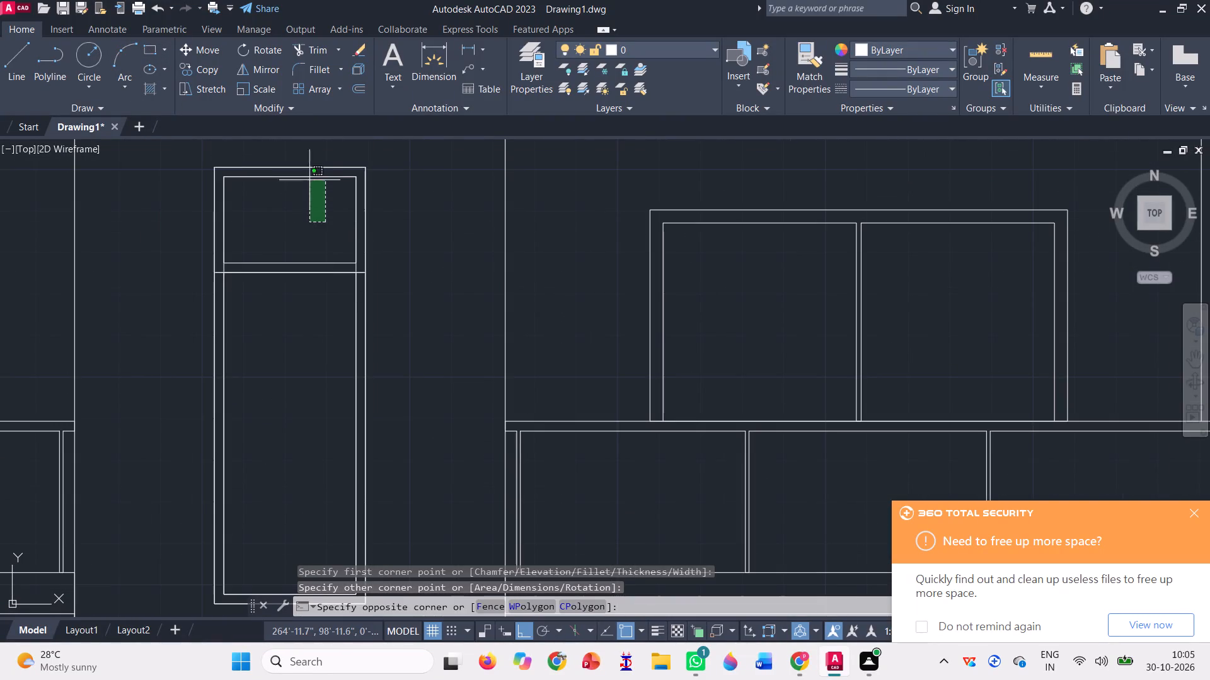
pyautogui.click(287, 265)
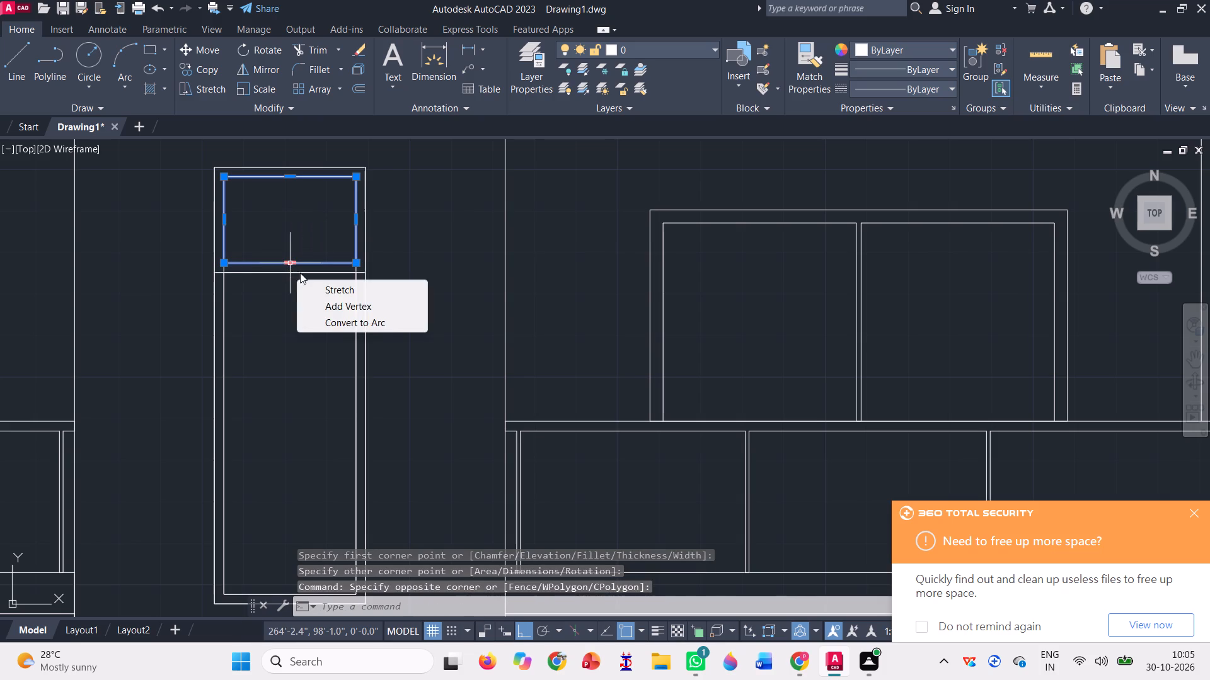
pyautogui.scroll(-1, 300, 273)
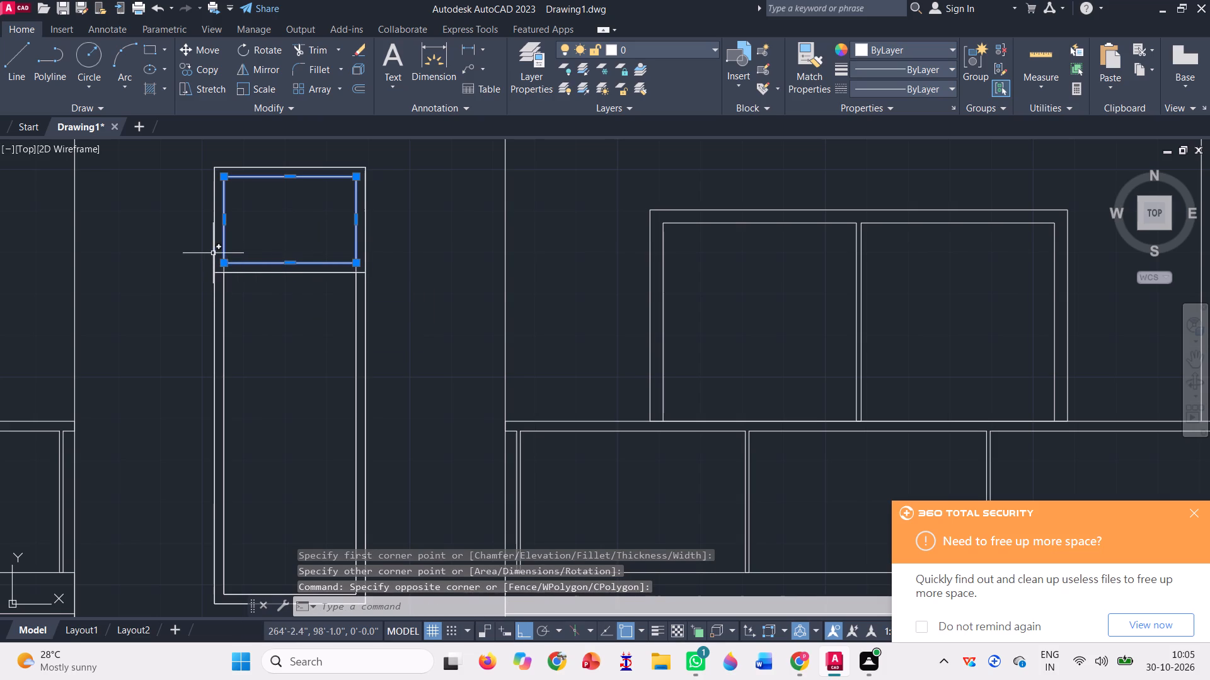
pyautogui.click(213, 253)
pyautogui.scroll(-2, 286, 281)
pyautogui.write('m')
pyautogui.press('space')
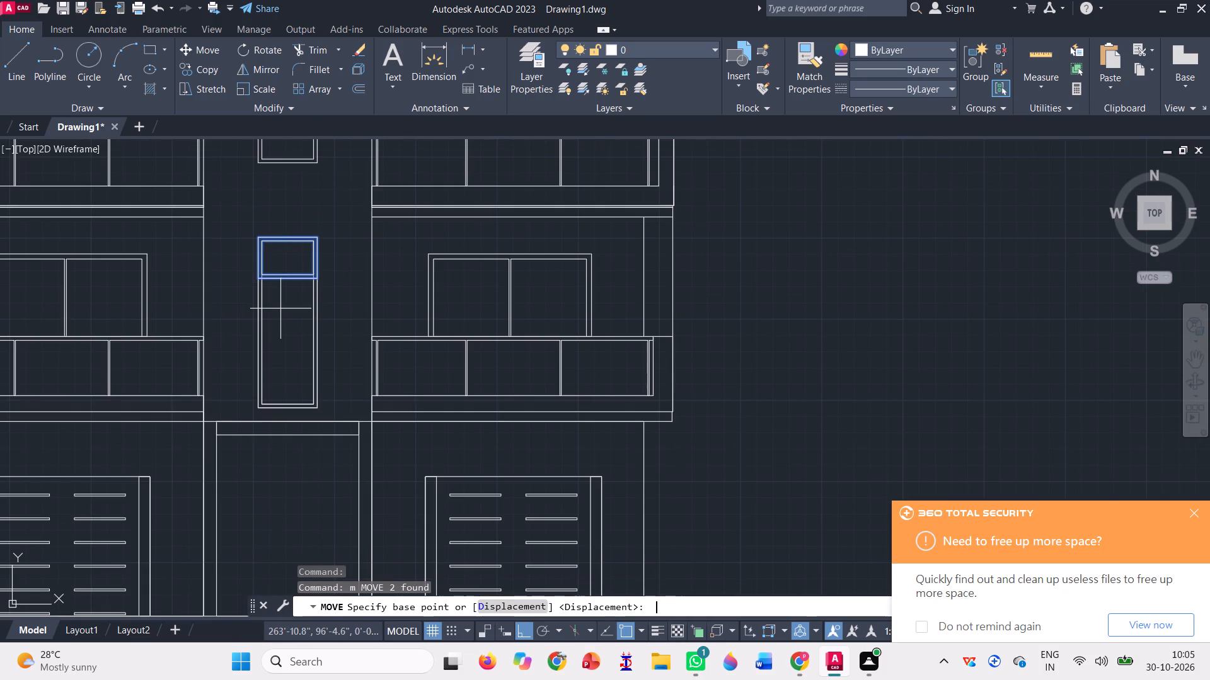
pyautogui.click(248, 280)
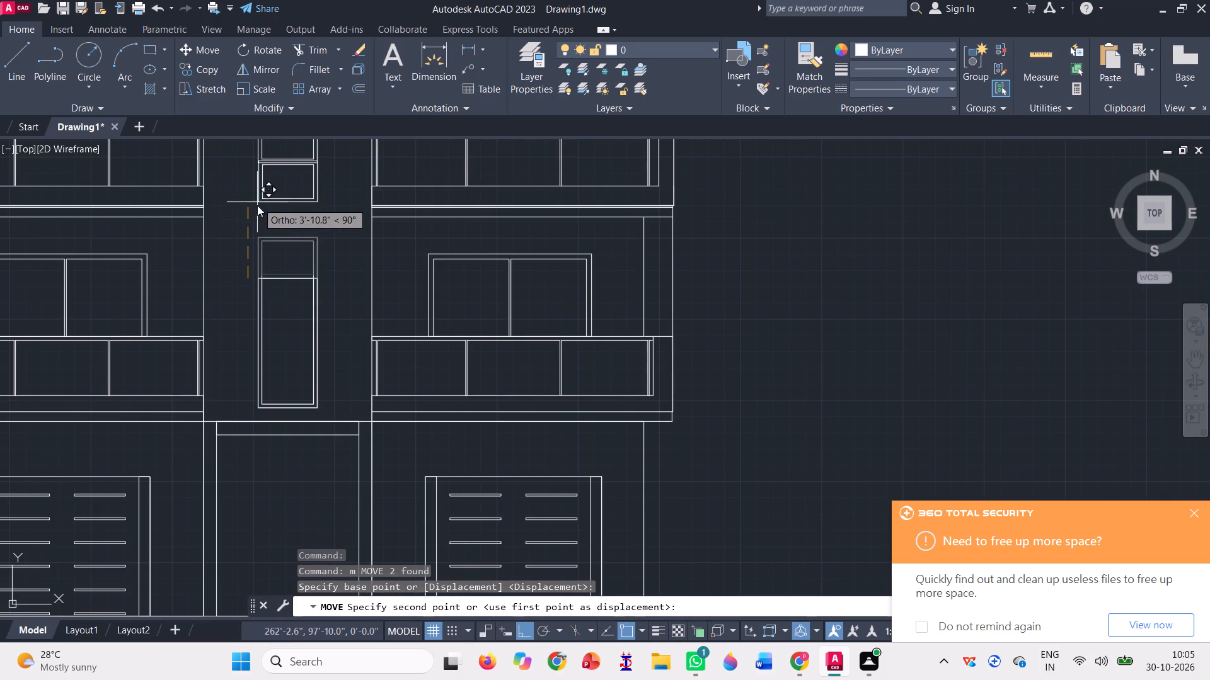
pyautogui.click(258, 214)
# Erase the two leftover short-panel rectangles overlapping and projecting above the top of the lowest tall panel.
pyautogui.click(284, 262)
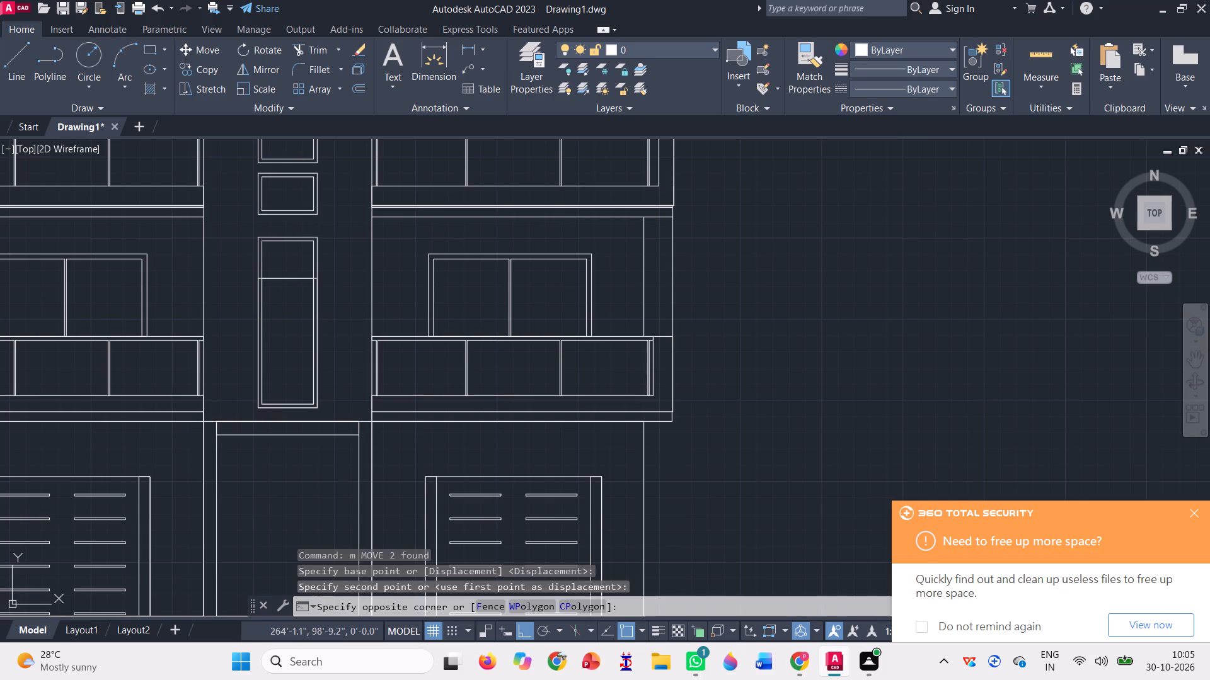
pyautogui.click(239, 233)
pyautogui.press('Delete')
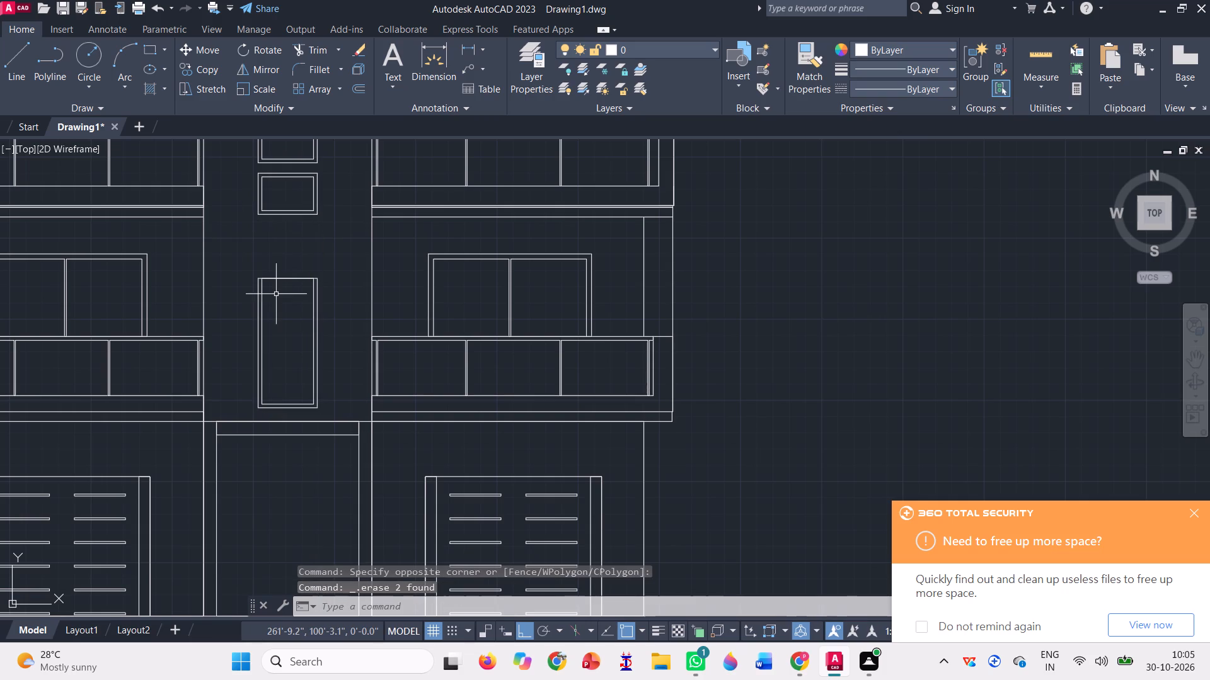
# Offset the lowest tall panel's outer rectangle inward by 2.3".
pyautogui.scroll(3, 266, 276)
pyautogui.scroll(-3, 270, 304)
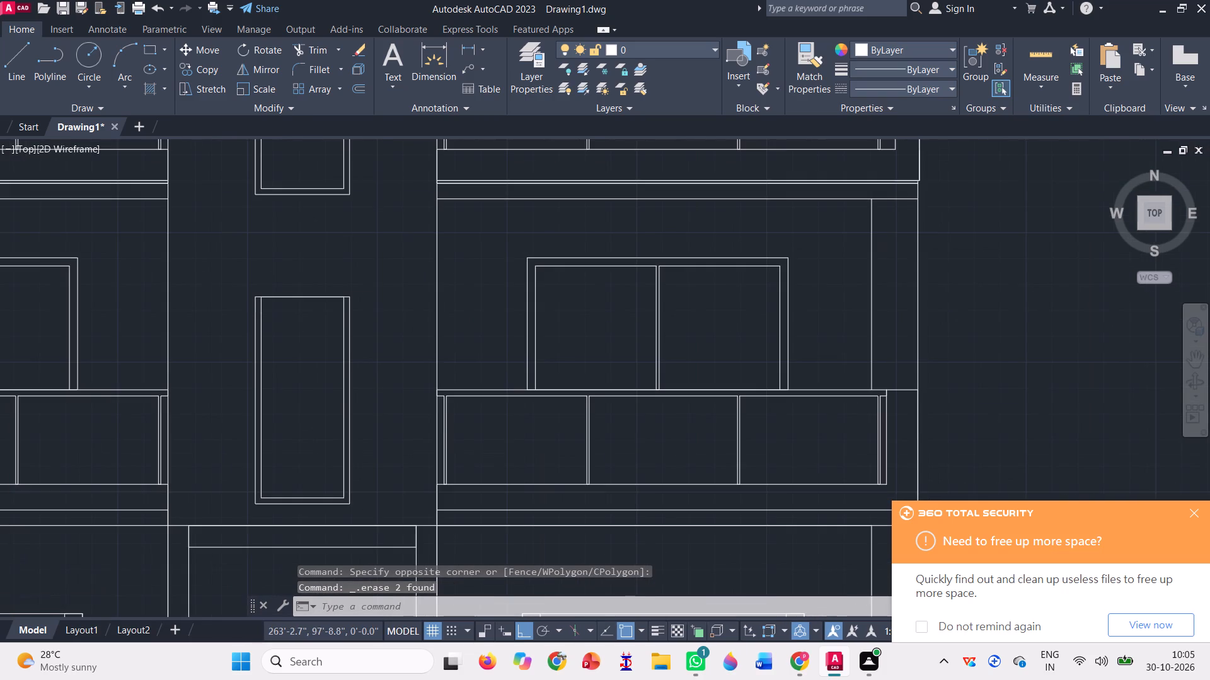
pyautogui.scroll(3, 269, 296)
pyautogui.scroll(-3, 263, 334)
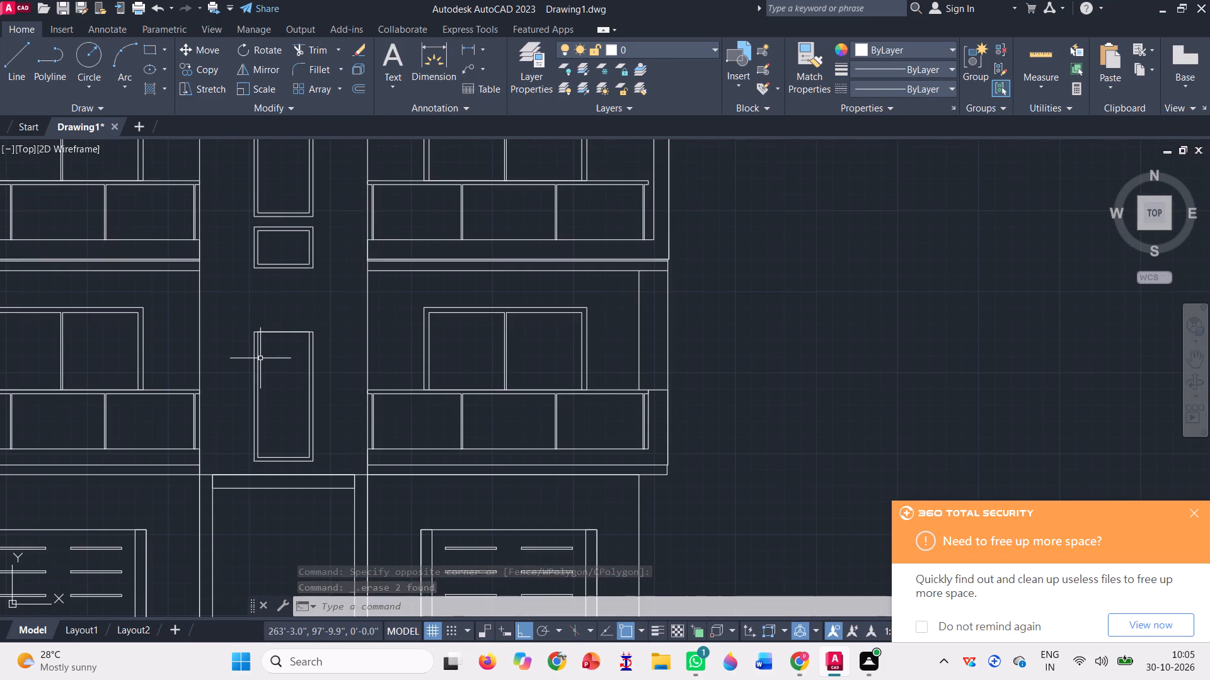
pyautogui.click(257, 355)
pyautogui.press('Escape')
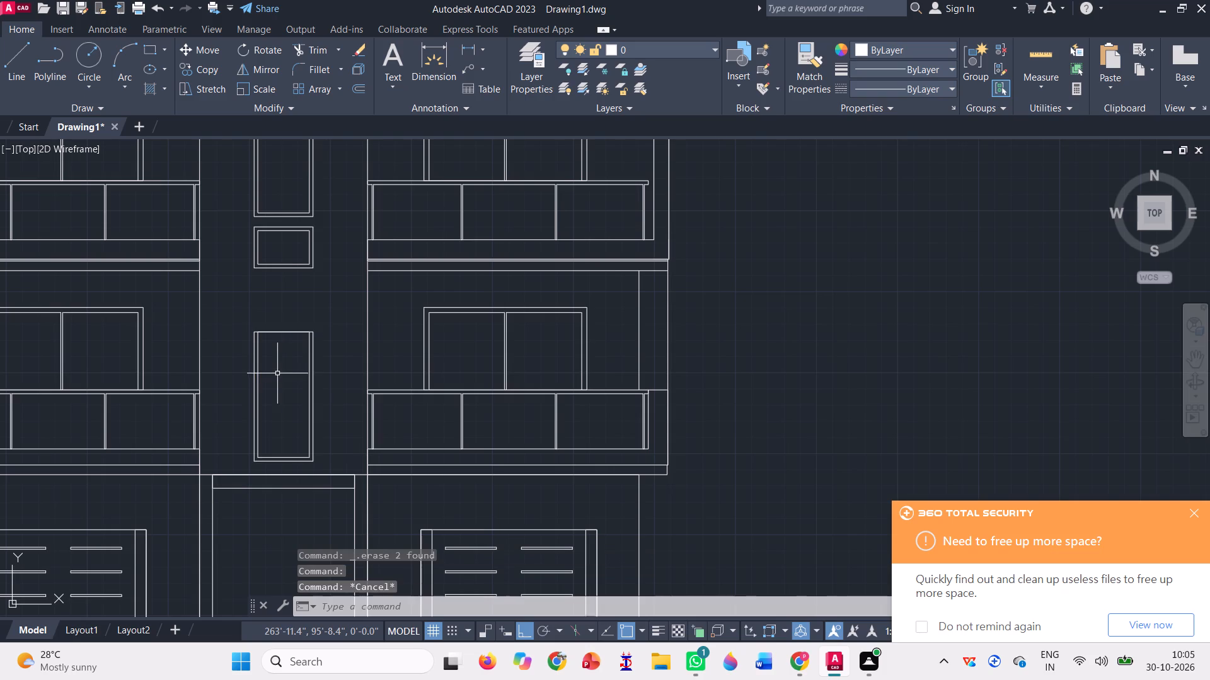
pyautogui.click(354, 89)
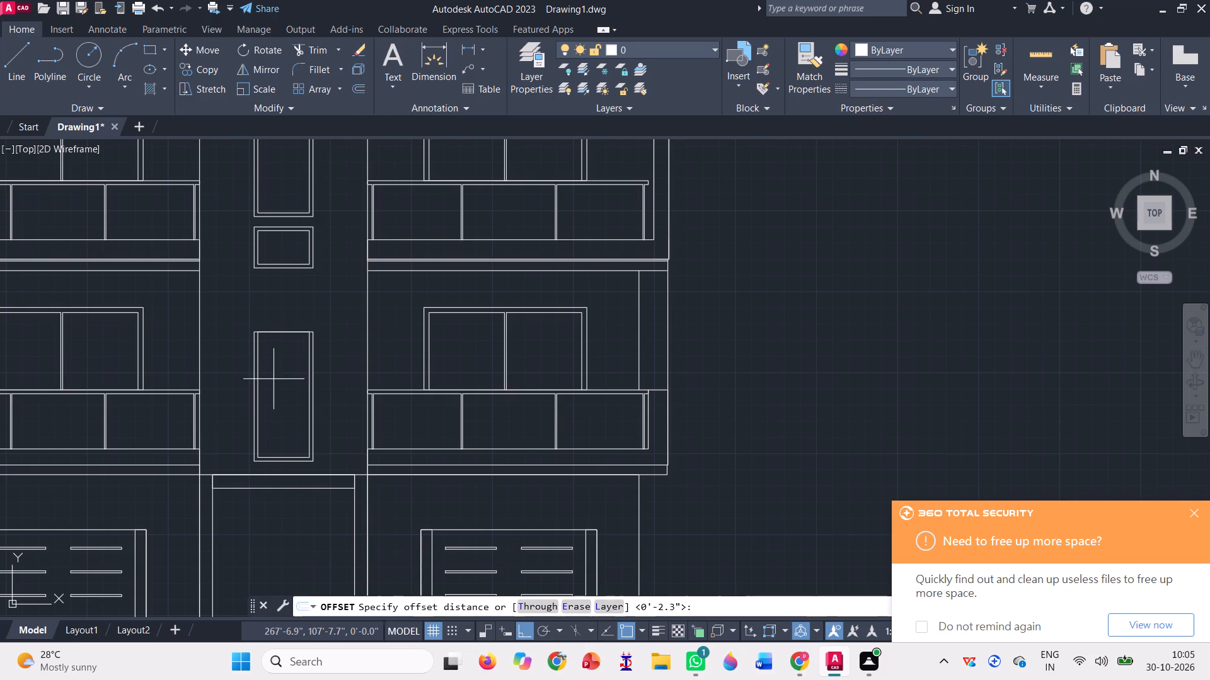
pyautogui.scroll(2, 246, 371)
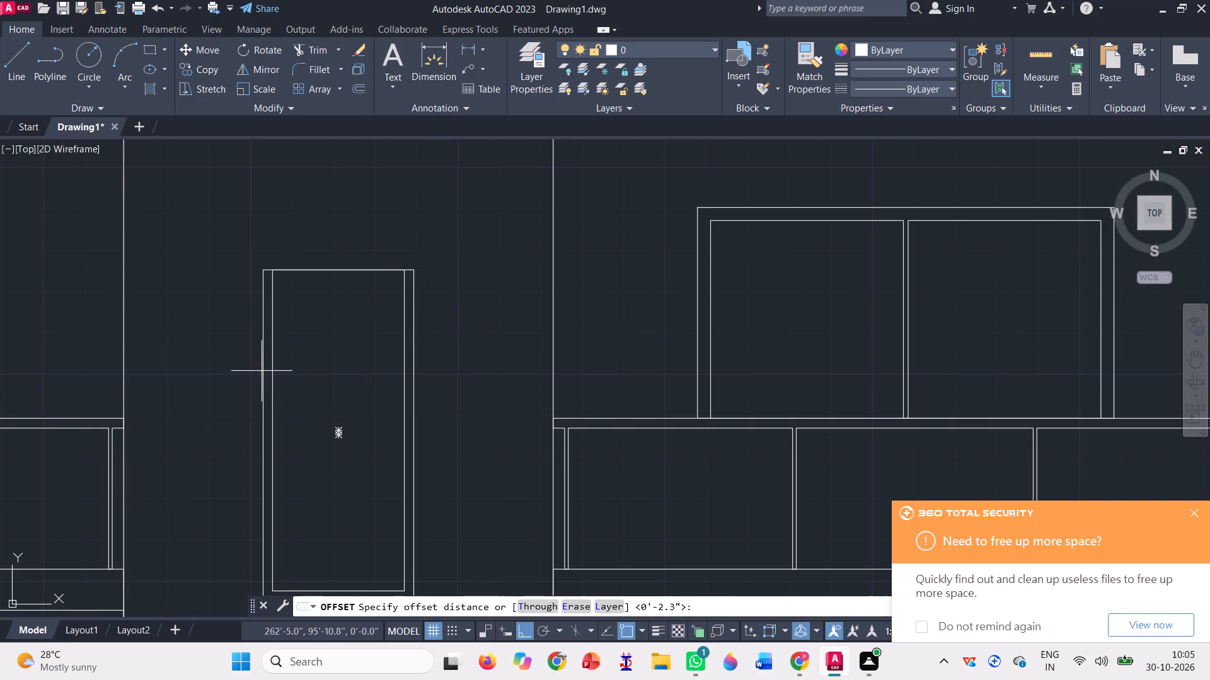
pyautogui.press('space')
pyautogui.click(264, 368)
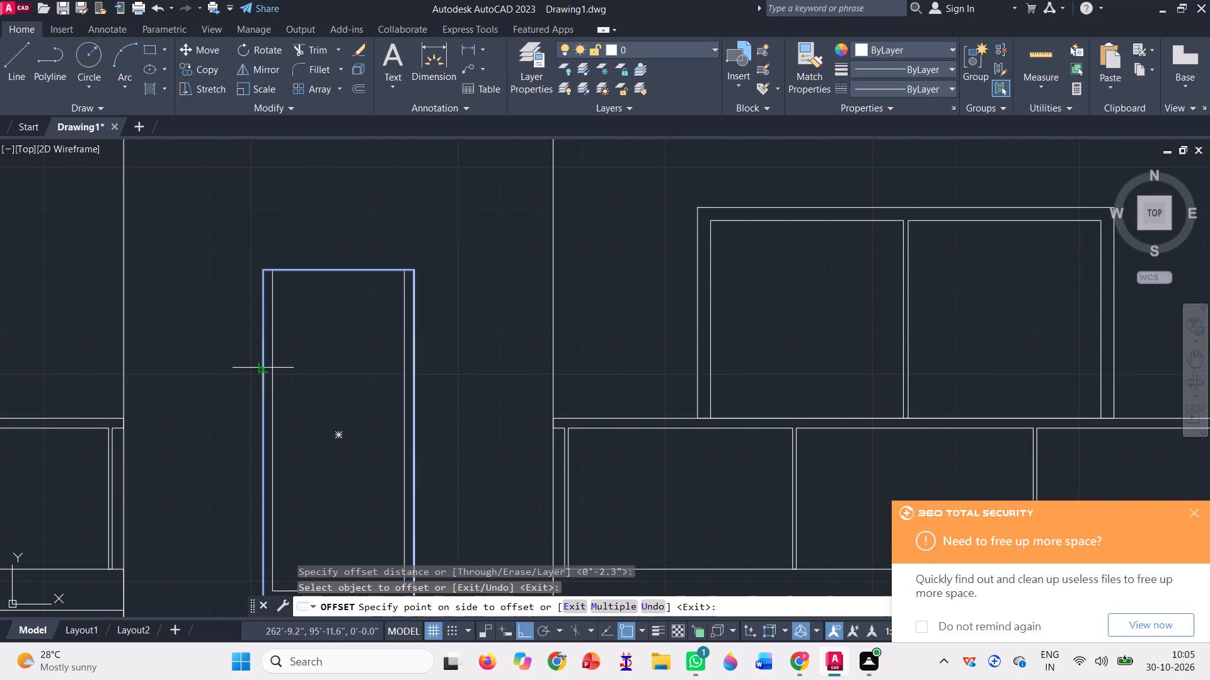
pyautogui.click(274, 377)
pyautogui.press('space')
# Erase the lowest tall panel's old inner rectangle, whose top edge coincides with the outer frame.
pyautogui.scroll(4, 281, 279)
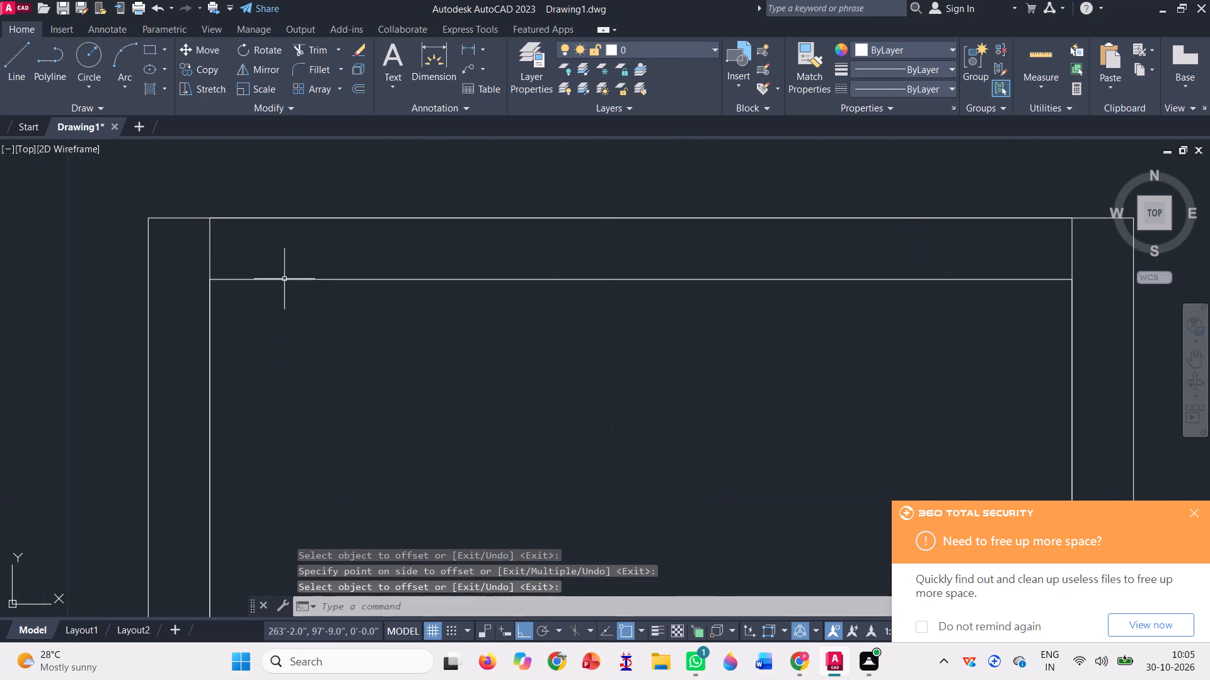
pyautogui.click(213, 258)
pyautogui.click(210, 244)
pyautogui.scroll(-4, 216, 315)
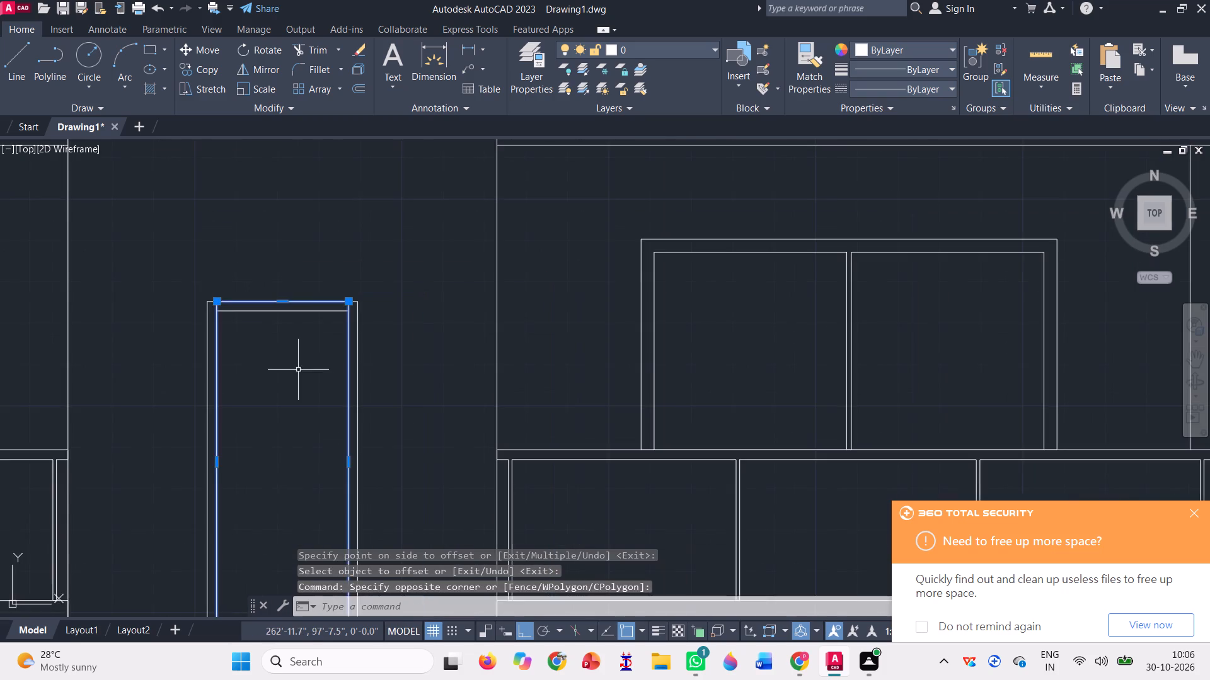
pyautogui.scroll(-1, 298, 370)
pyautogui.press('Delete')
pyautogui.scroll(-1, 314, 356)
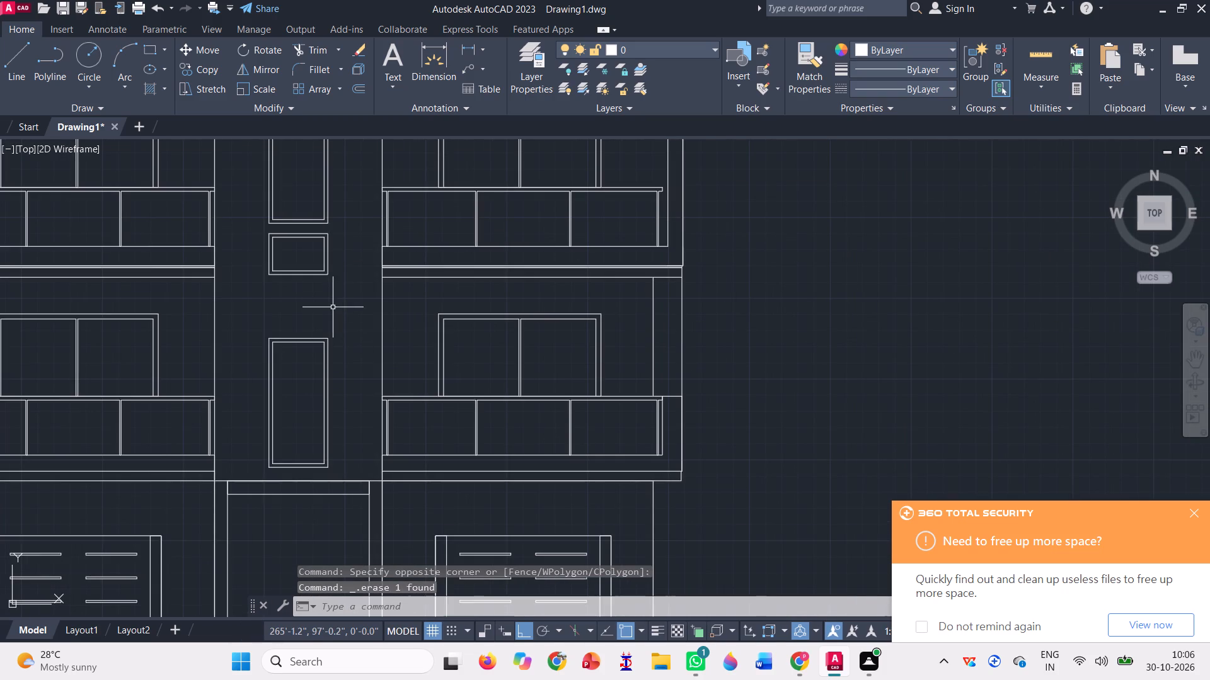
# Move the short framed panel straight down so its outer lower-left corner meets the lowest tall panel's outer upper-left corner.
pyautogui.click(338, 299)
pyautogui.click(298, 257)
pyautogui.write('m')
pyautogui.press('space')
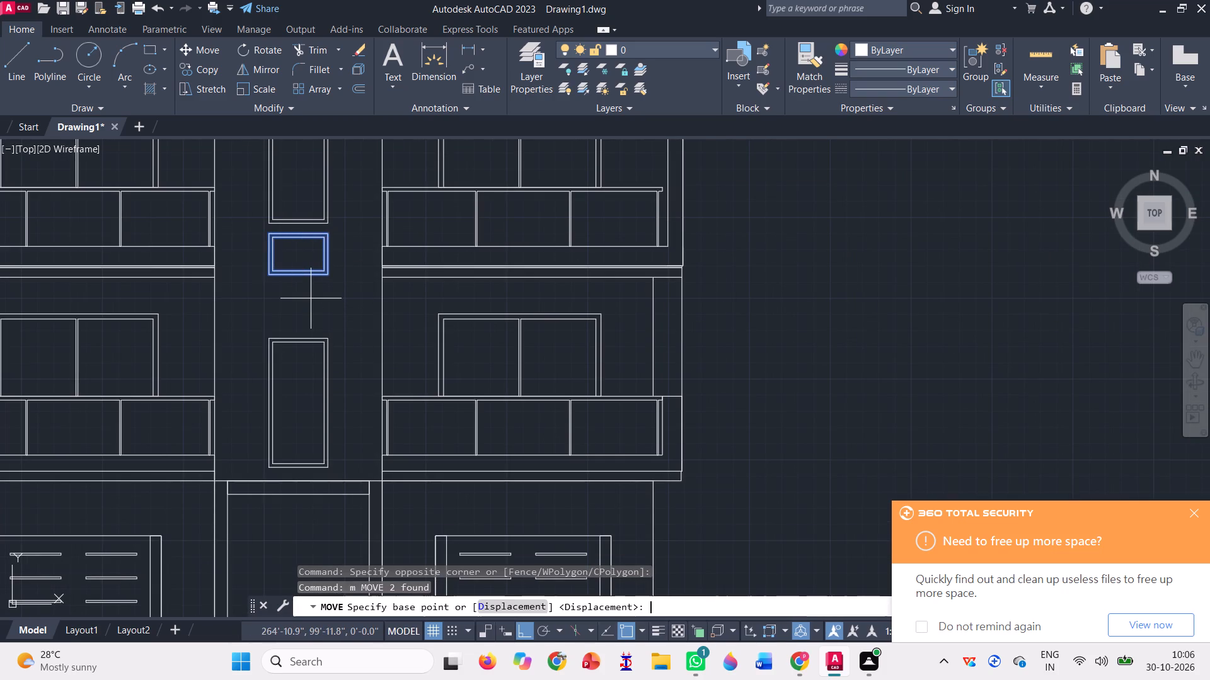
pyautogui.scroll(3, 268, 271)
pyautogui.click(270, 286)
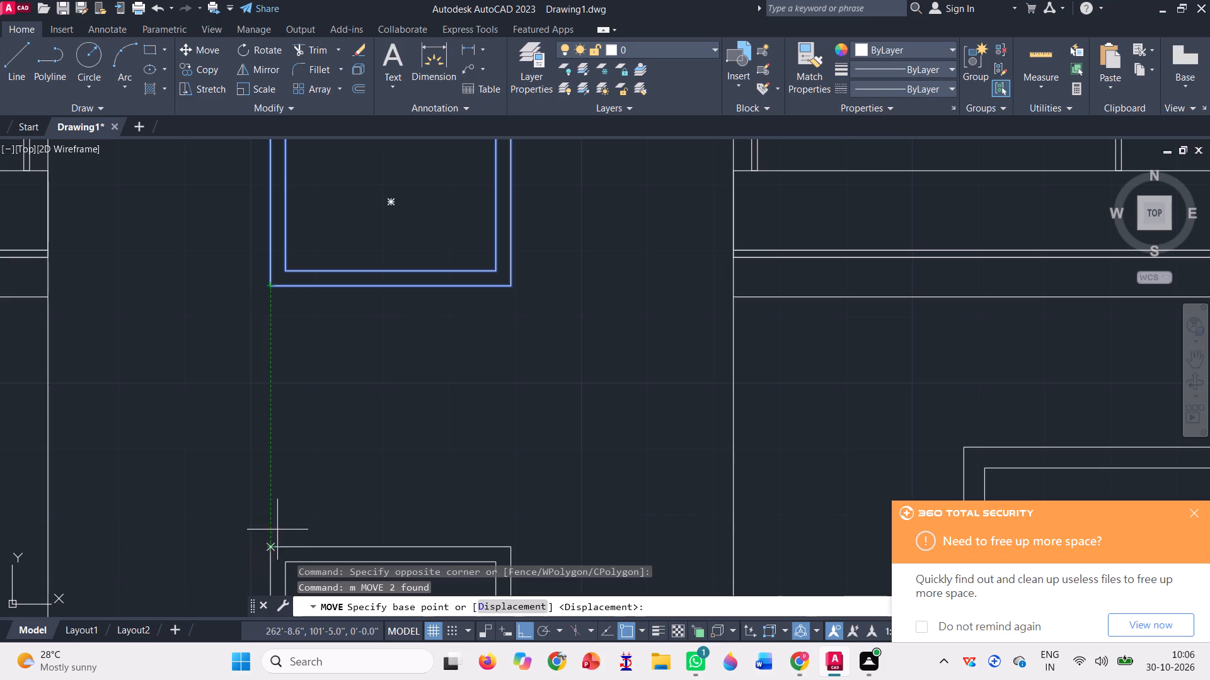
pyautogui.click(270, 284)
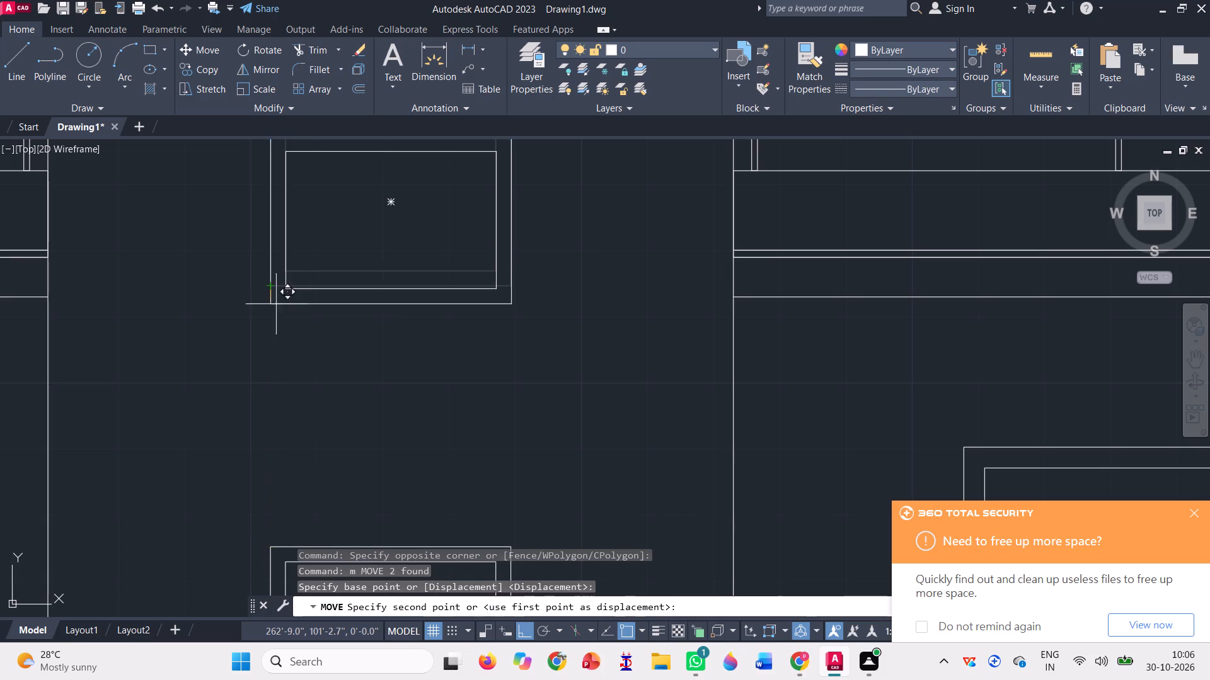
pyautogui.click(270, 547)
# Erase the short and tall framed panels of the two upper storeys on the central tower.
pyautogui.scroll(-4, 342, 487)
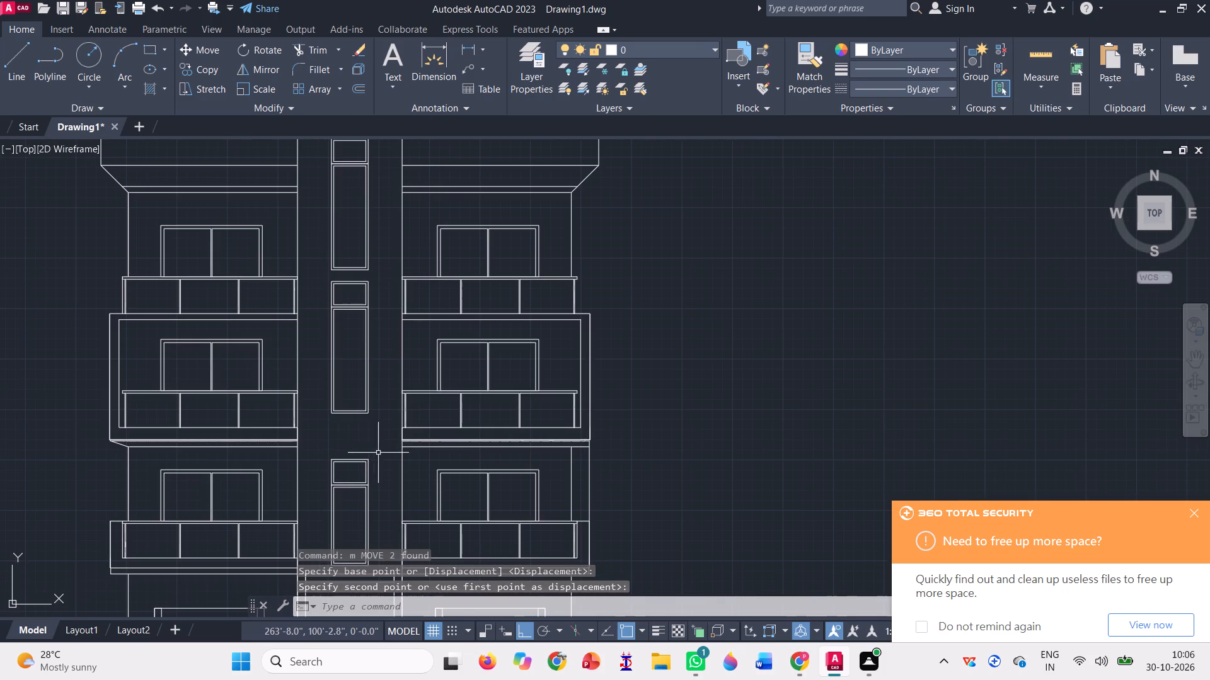
pyautogui.click(384, 446)
pyautogui.scroll(-2, 349, 314)
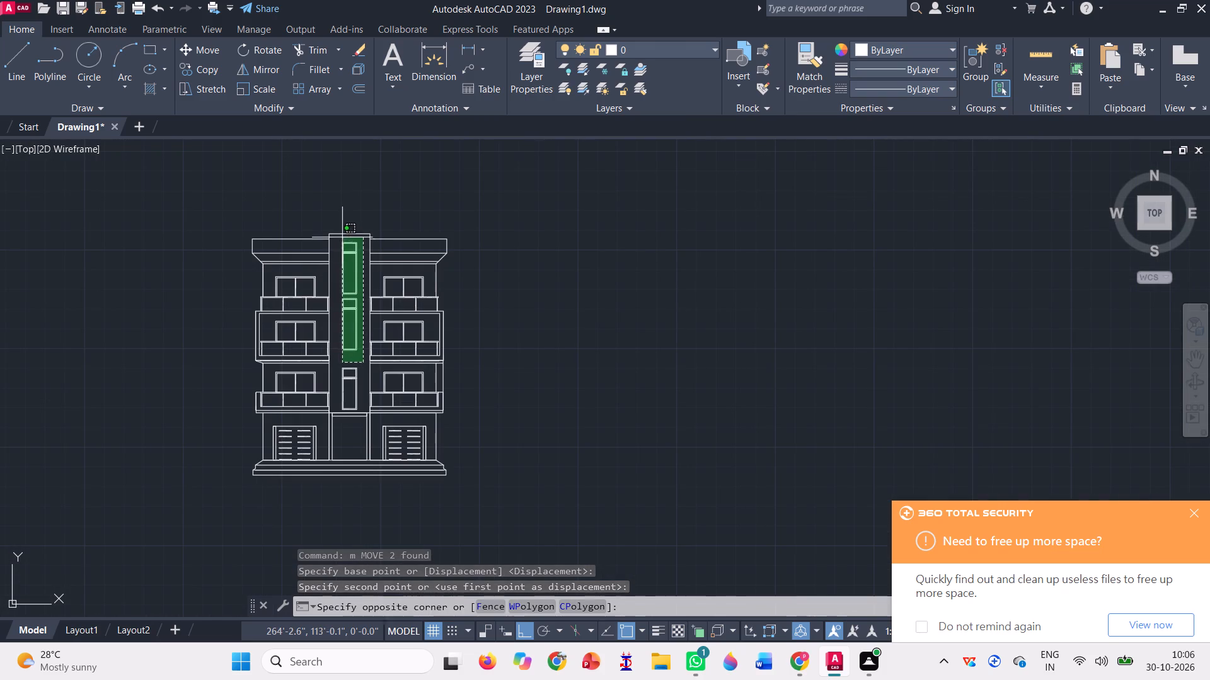
pyautogui.click(340, 237)
pyautogui.press('Delete')
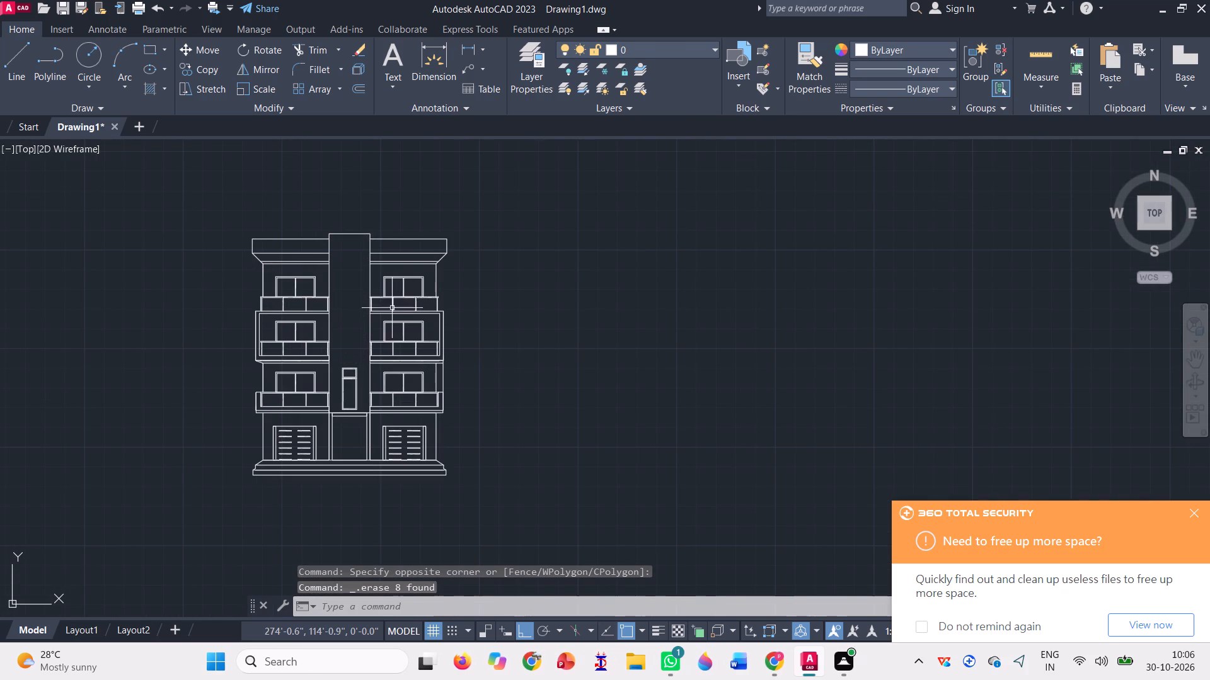
# Copy the lowest combined short-and-tall framed panel straight up the tower, placing one copy at each of the two storeys above.
pyautogui.scroll(3, 333, 391)
pyautogui.click(406, 382)
pyautogui.click(349, 307)
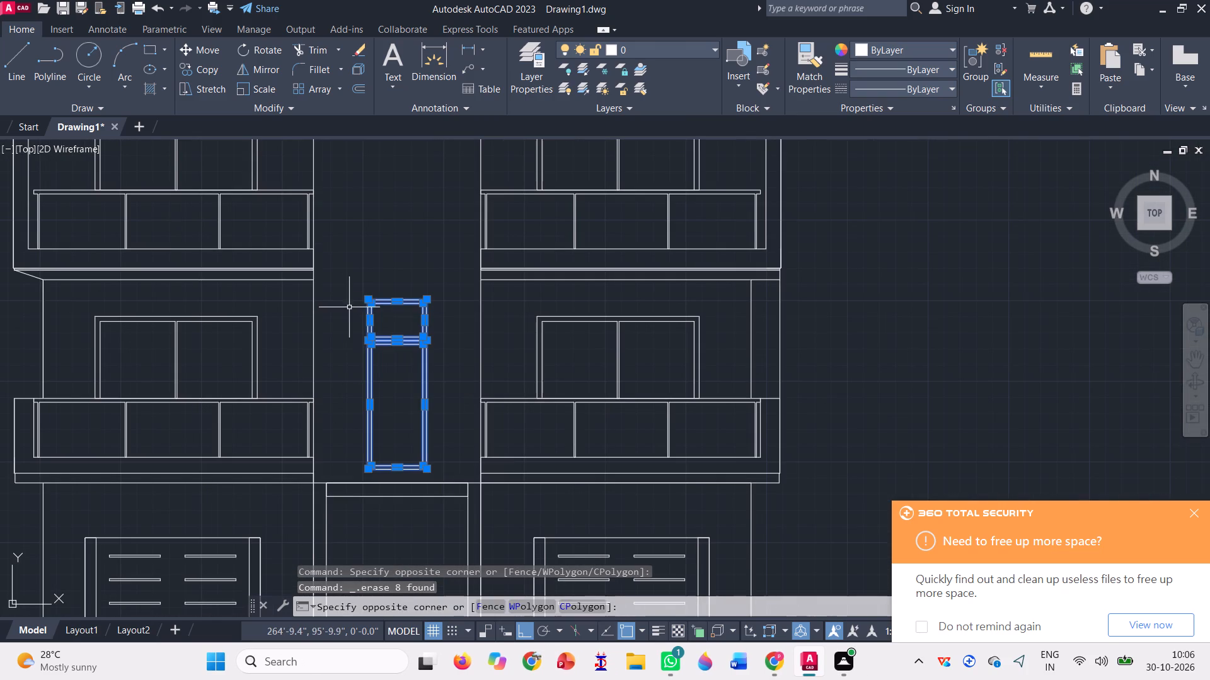
pyautogui.write('co')
pyautogui.press('space')
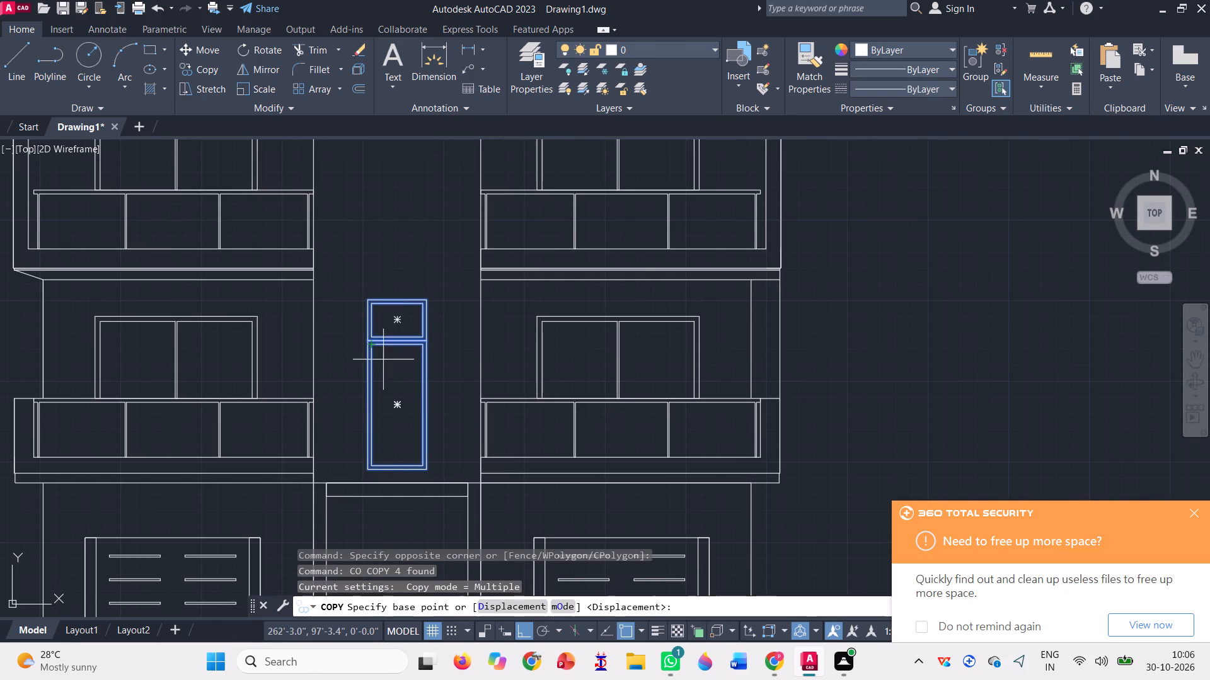
pyautogui.click(399, 401)
pyautogui.scroll(-2, 399, 401)
pyautogui.scroll(3, 396, 339)
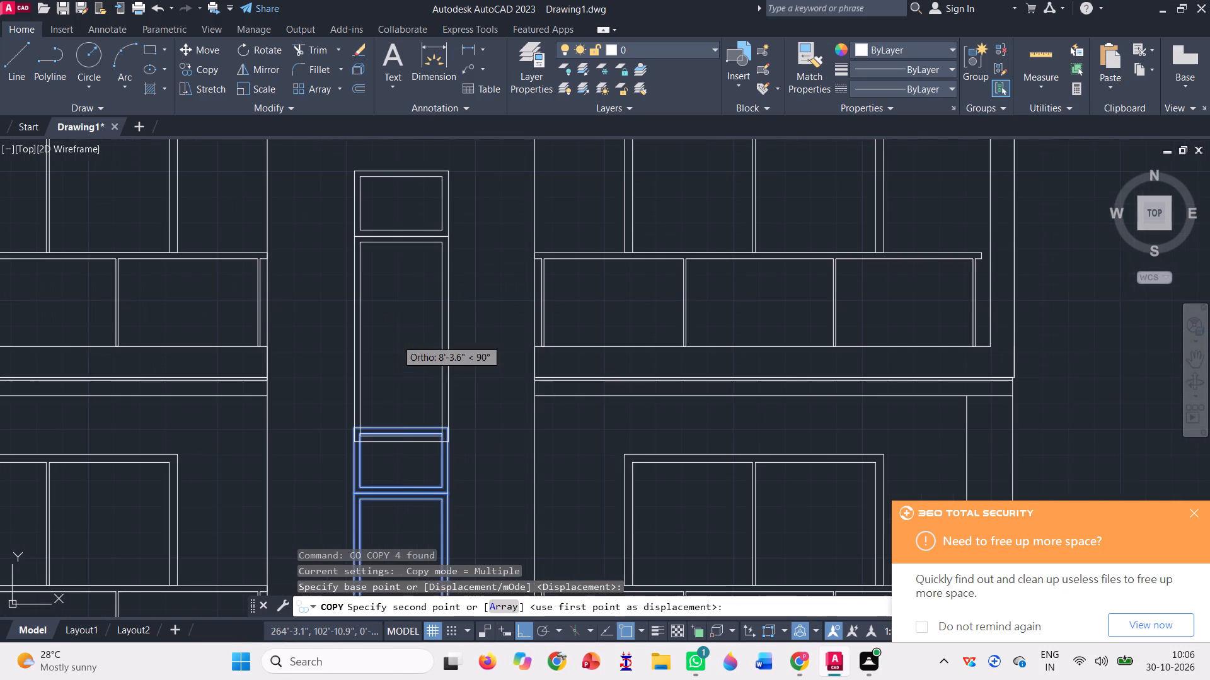
pyautogui.click(403, 294)
pyautogui.scroll(-1, 370, 426)
pyautogui.scroll(-2, 378, 336)
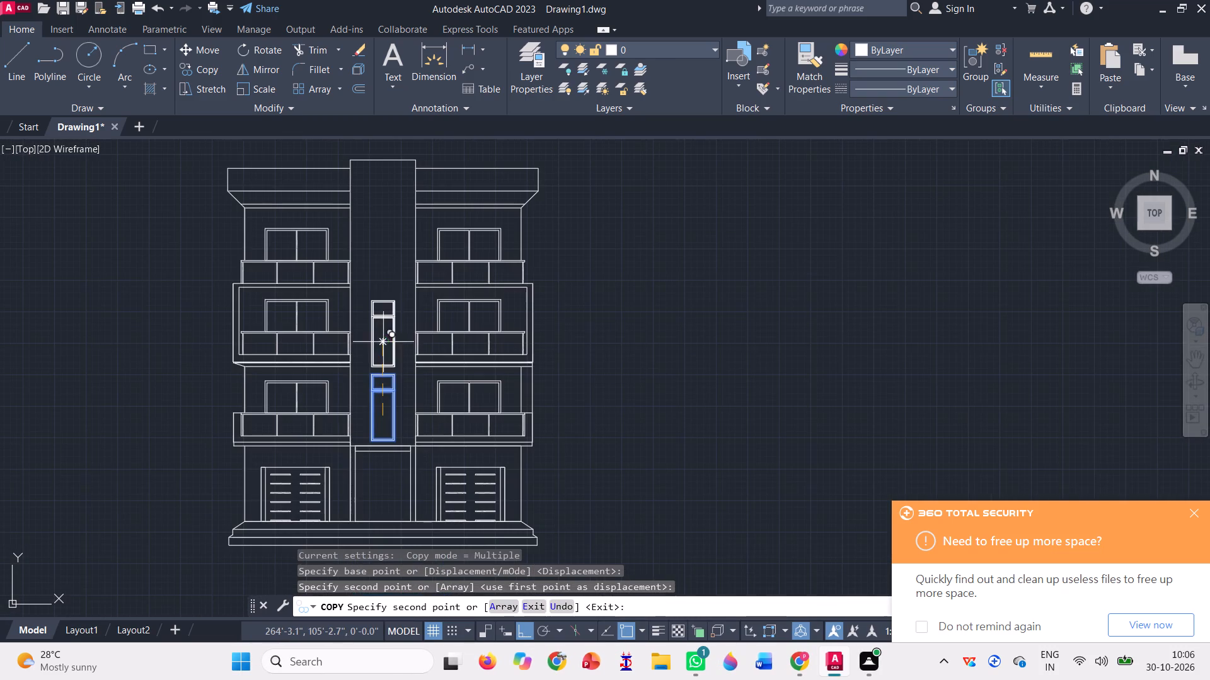
pyautogui.scroll(2, 389, 238)
pyautogui.click(374, 297)
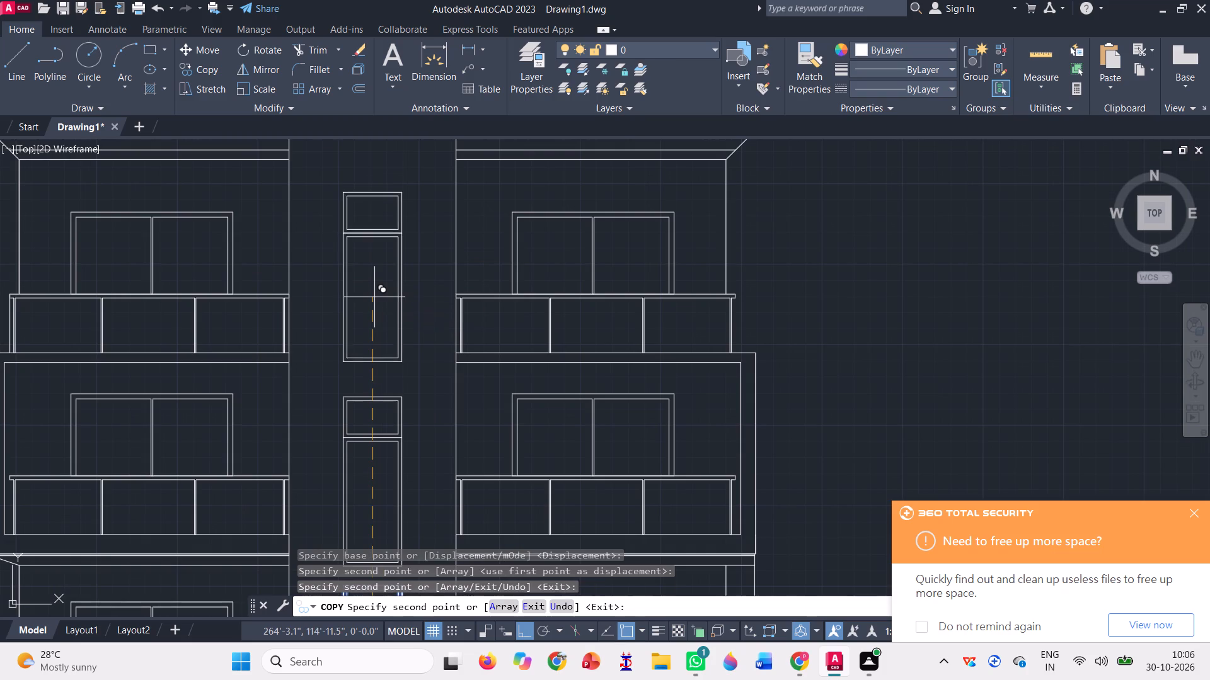
pyautogui.scroll(-2, 371, 289)
pyautogui.press('space')
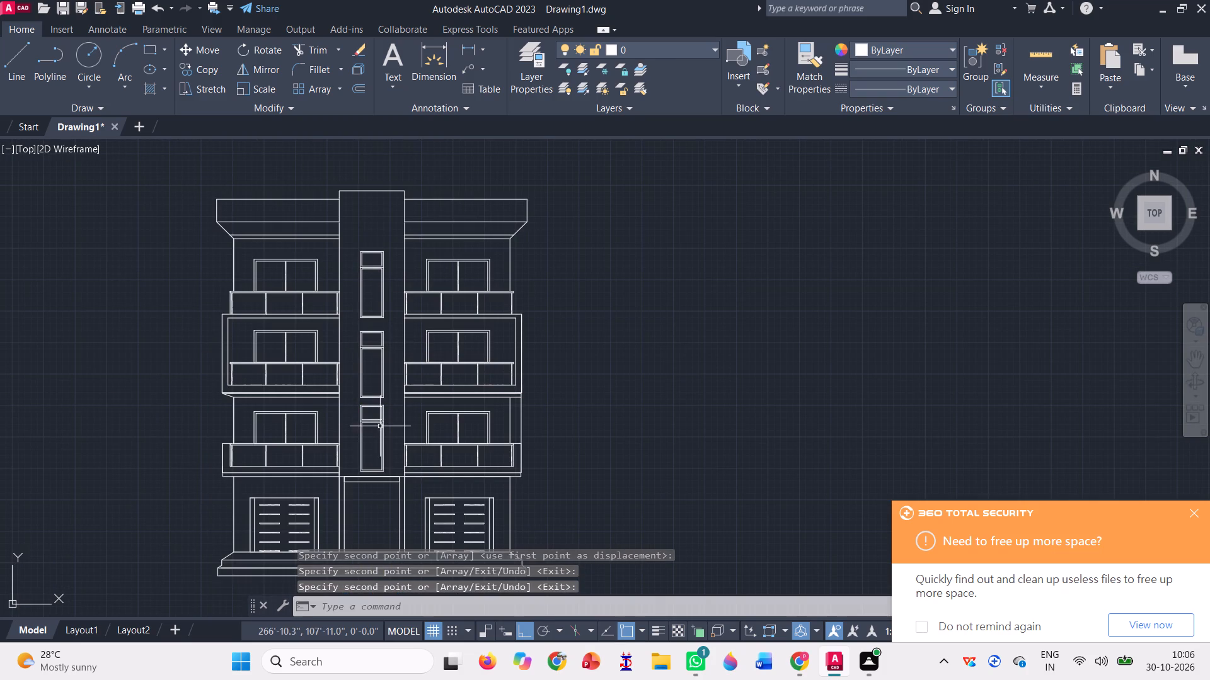
# Move the topmost combined framed panel straight up the tower by about 3 feet.
pyautogui.scroll(1, 382, 419)
pyautogui.scroll(1, 391, 283)
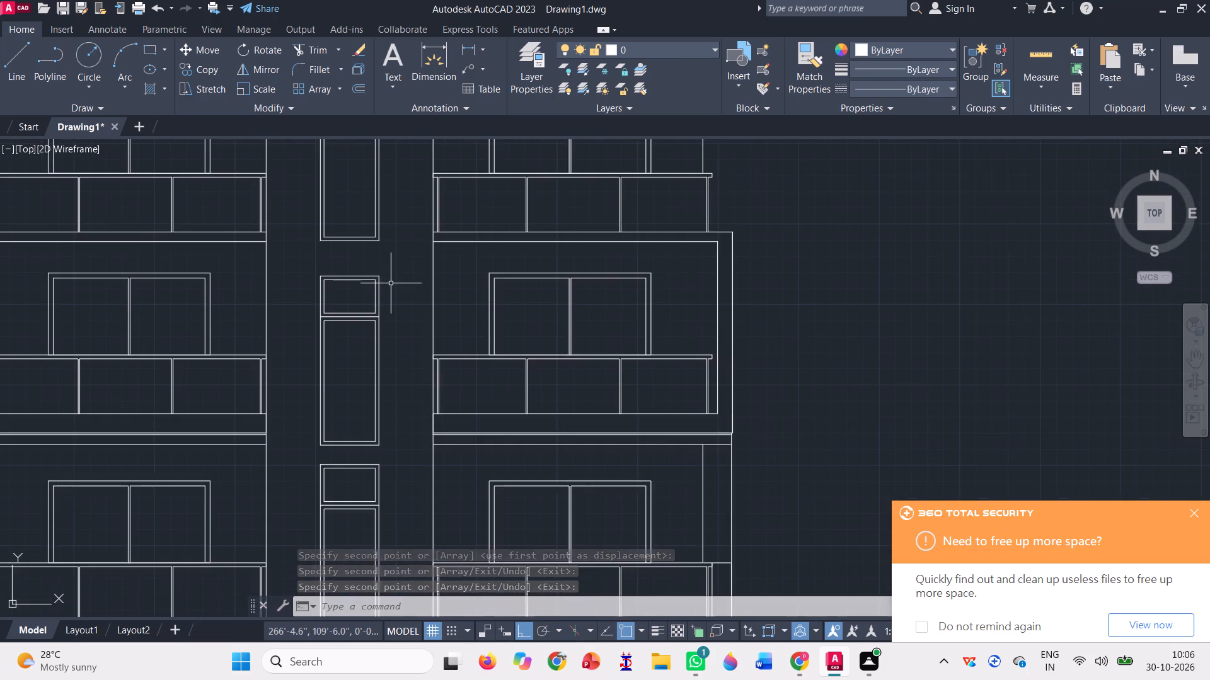
pyautogui.scroll(-3, 389, 285)
pyautogui.scroll(1, 376, 245)
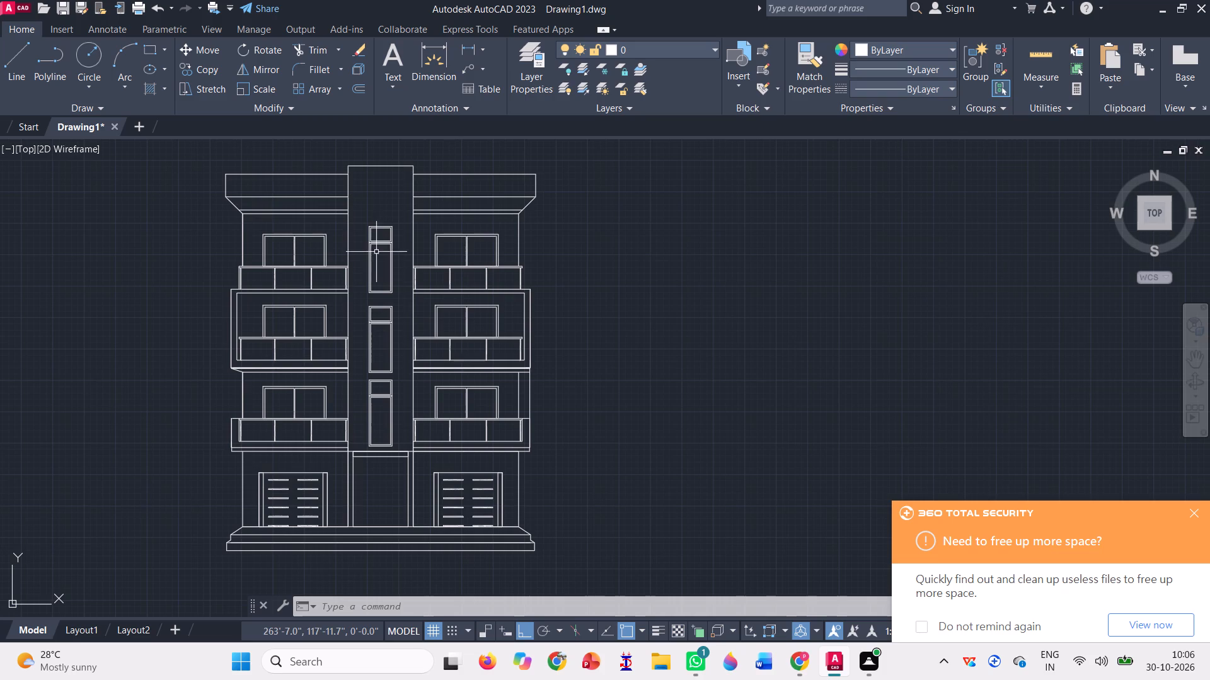
pyautogui.click(388, 280)
pyautogui.click(359, 206)
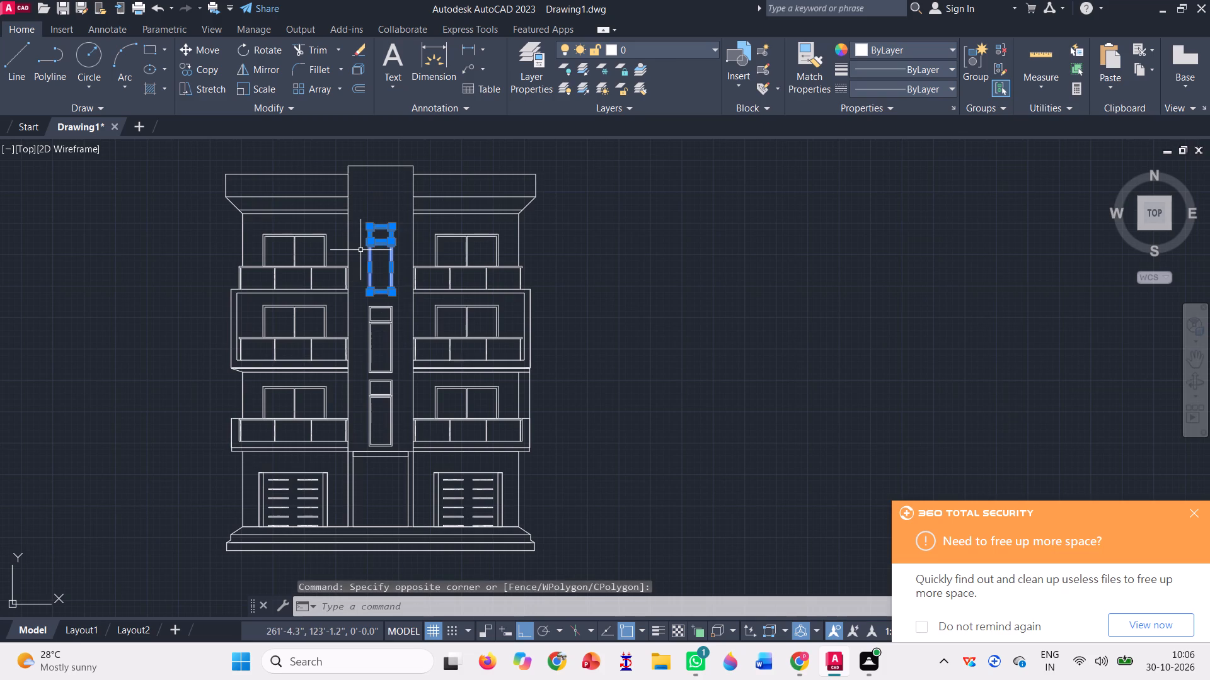
pyautogui.write('m')
pyautogui.press('space')
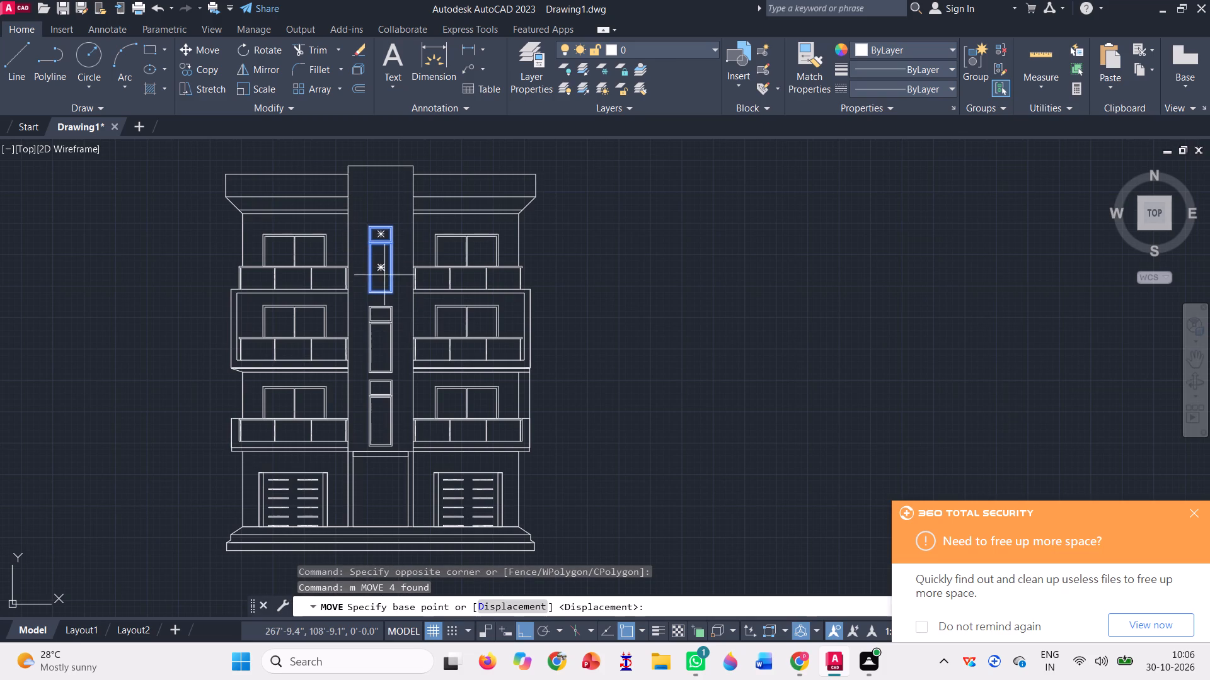
pyautogui.click(379, 268)
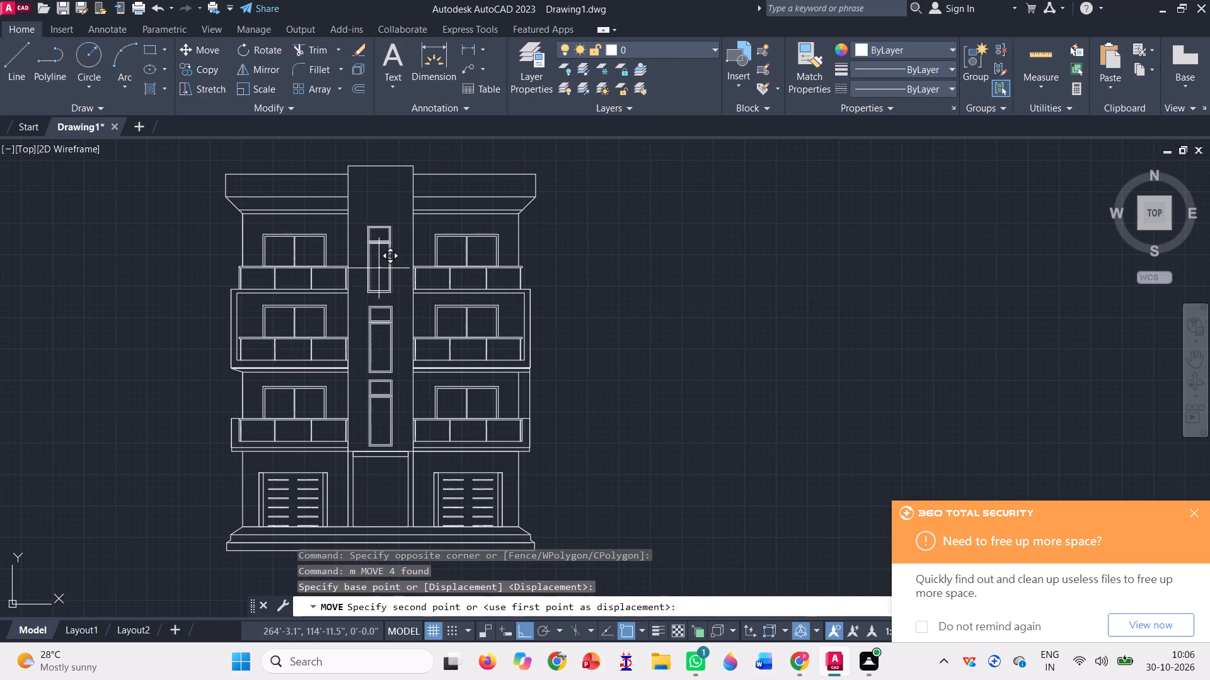
pyautogui.click(379, 245)
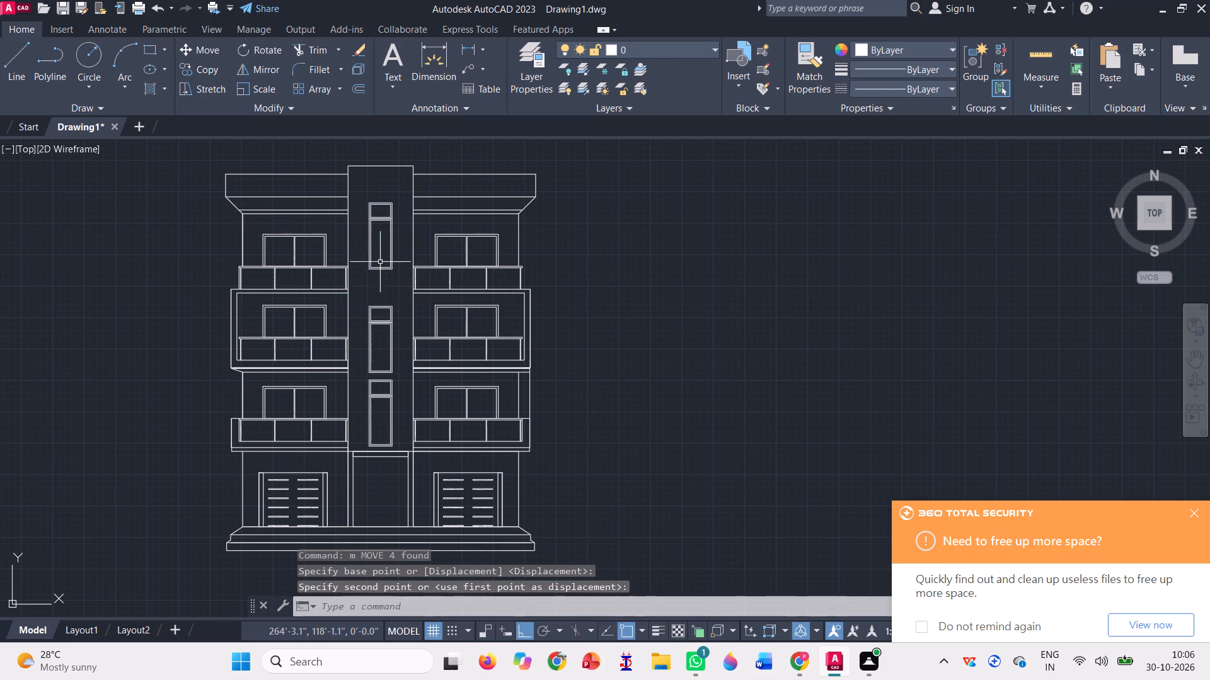
# Move the middle combined framed panel straight up the tower by about 1'-7".
pyautogui.click(384, 337)
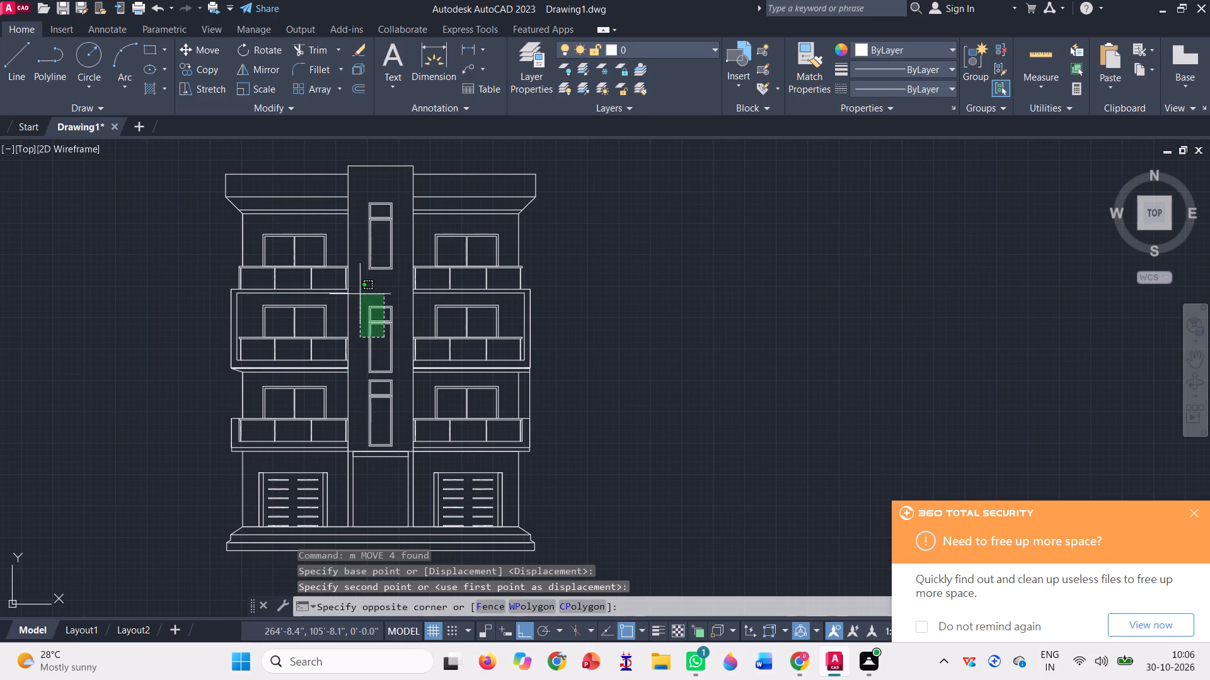
pyautogui.click(360, 294)
pyautogui.write('m')
pyautogui.press('space')
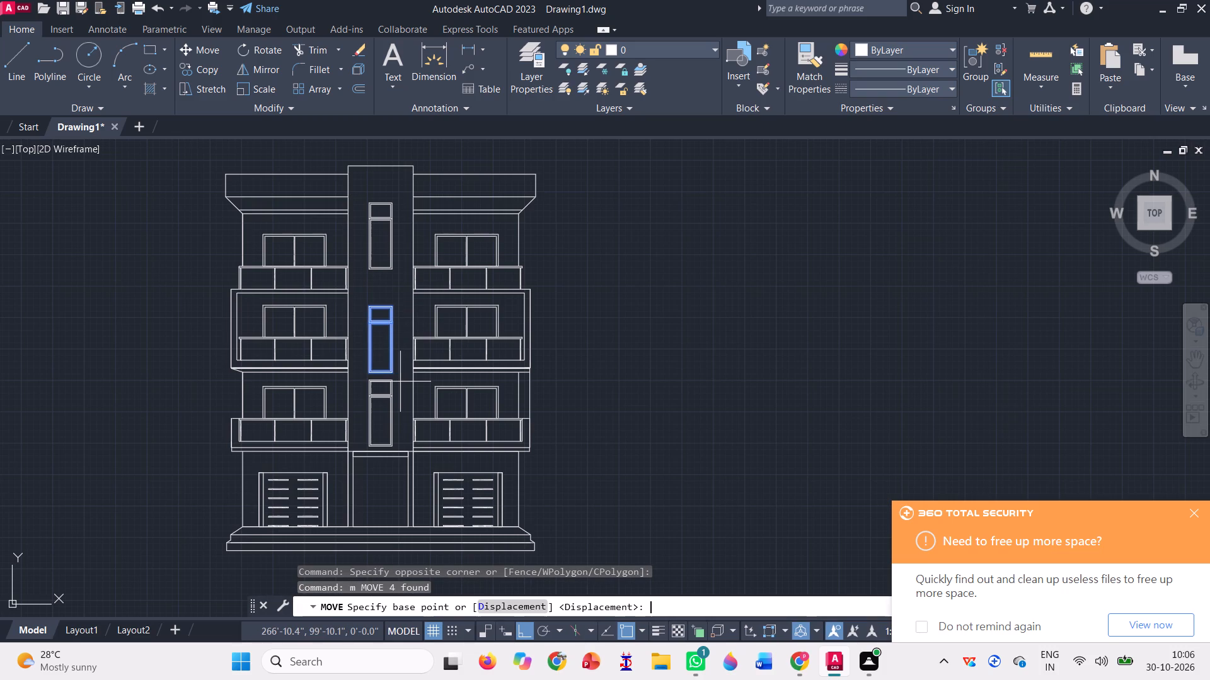
pyautogui.click(381, 352)
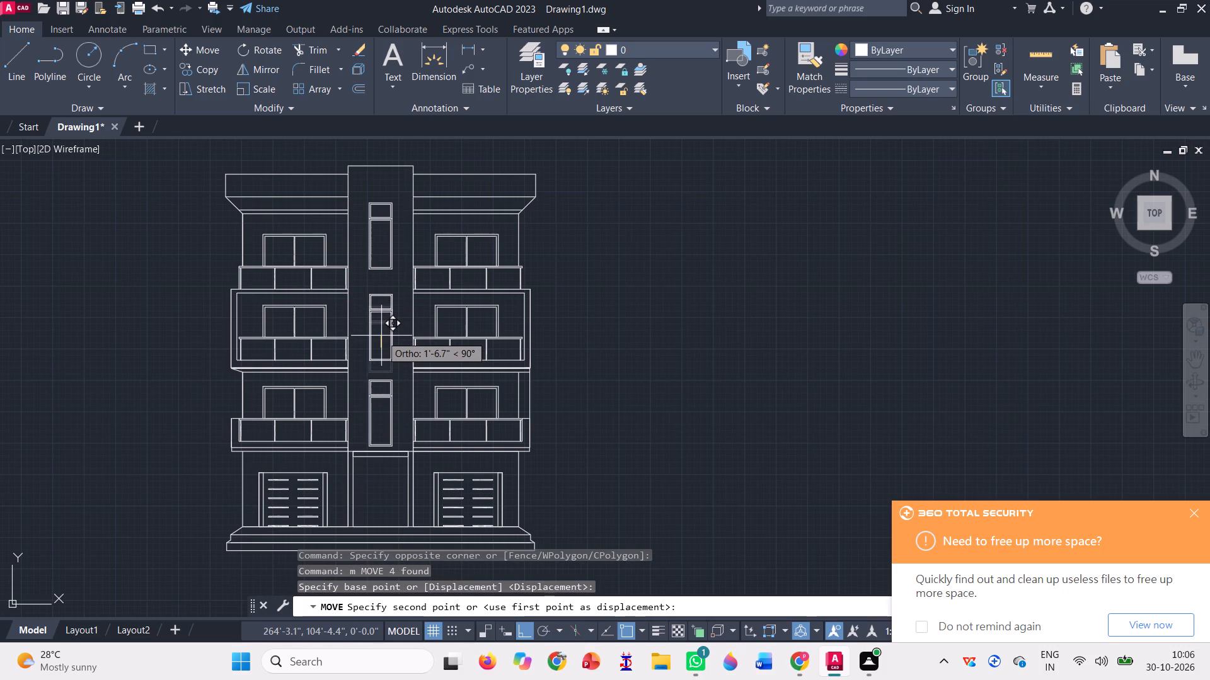
pyautogui.click(381, 336)
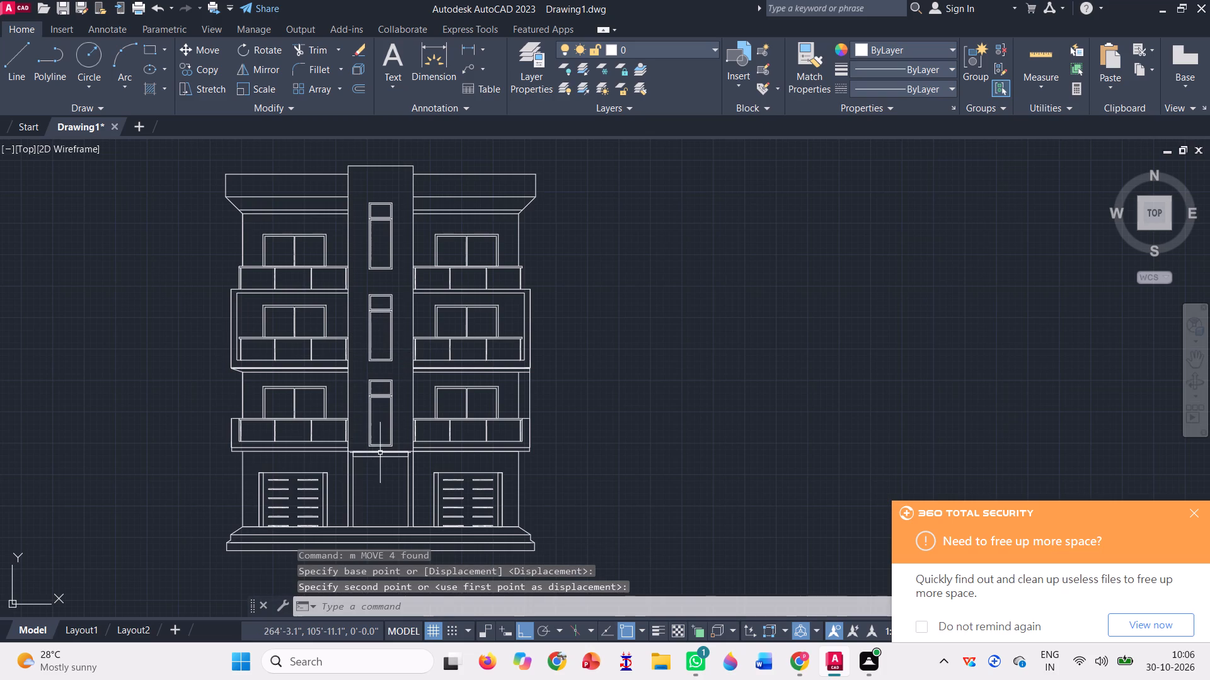
# Move the lowest combined short-and-tall framed panel on the central tower straight up by about 1'-4".
pyautogui.scroll(1, 384, 457)
pyautogui.click(395, 388)
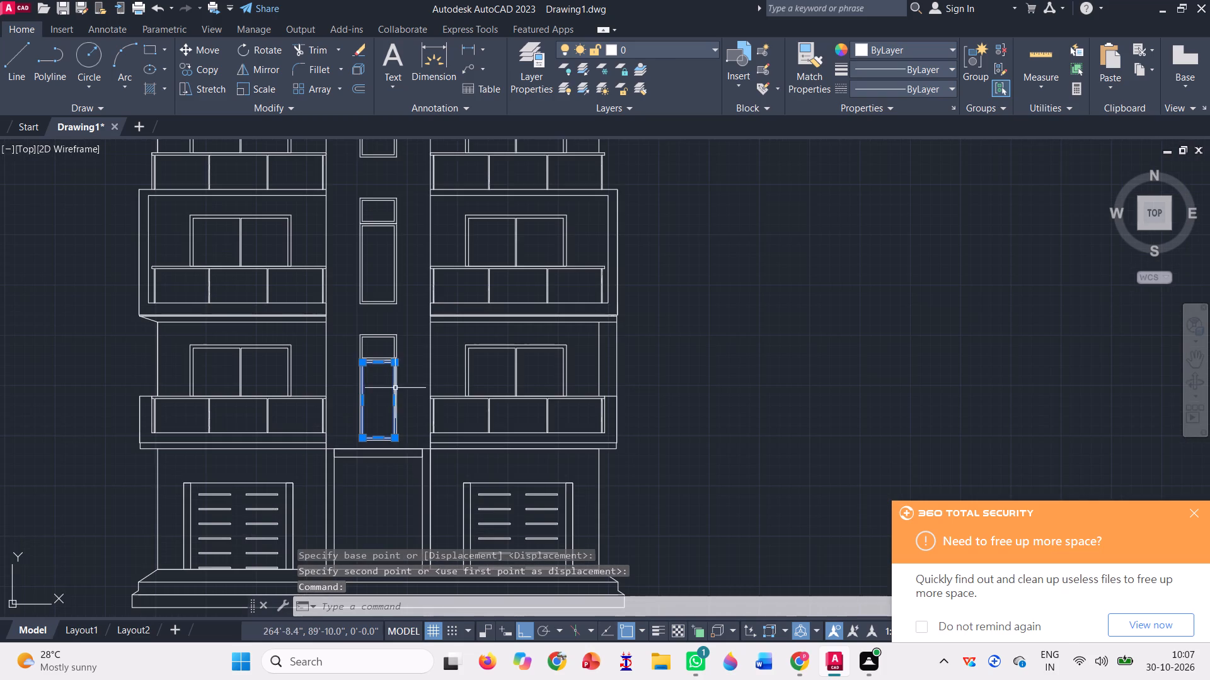
pyautogui.click(374, 352)
pyautogui.click(352, 341)
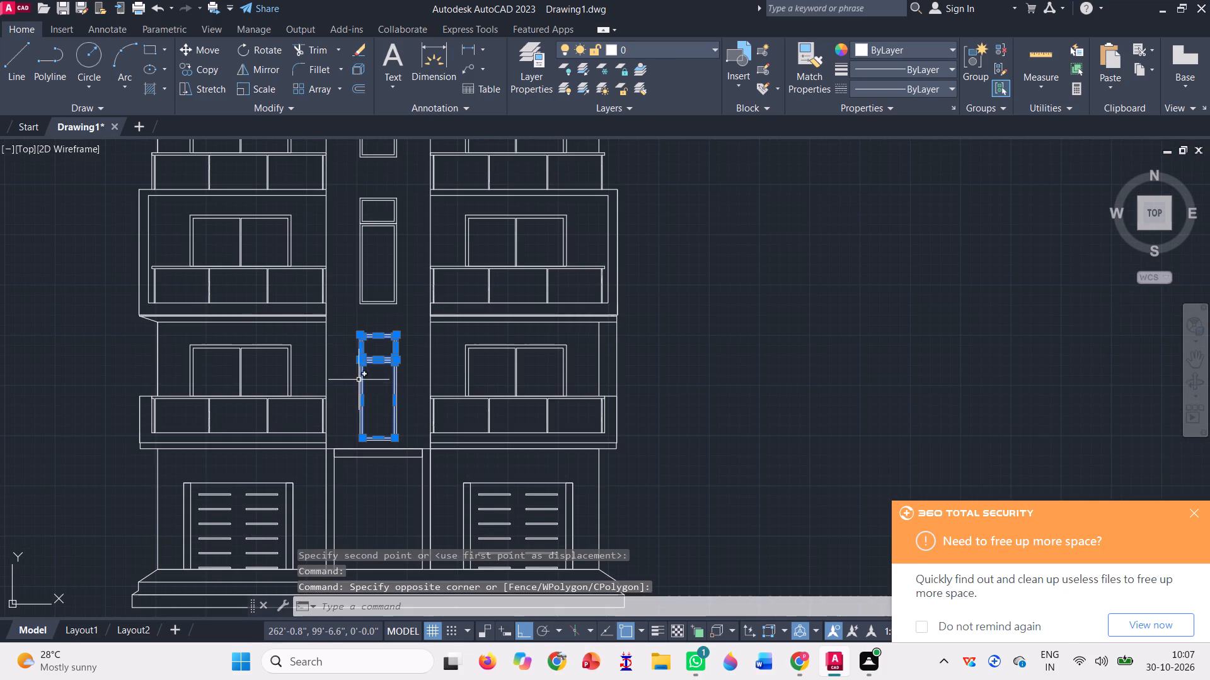
pyautogui.click(394, 411)
pyautogui.click(359, 395)
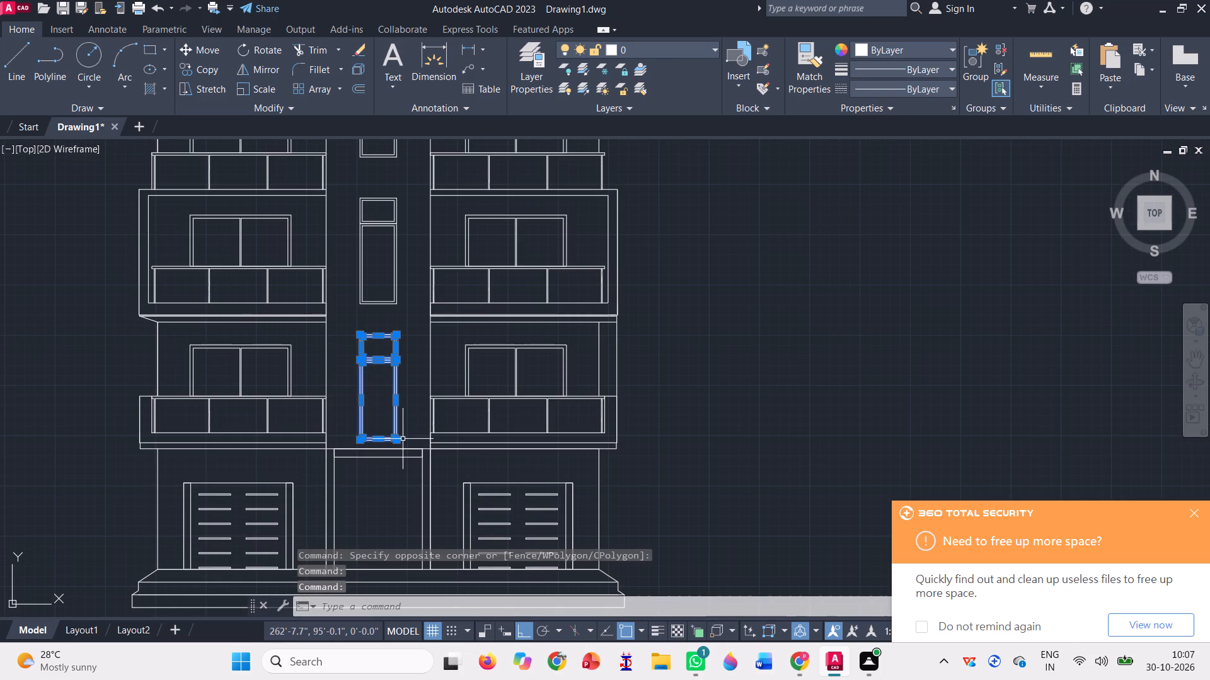
pyautogui.press('m')
pyautogui.press('space')
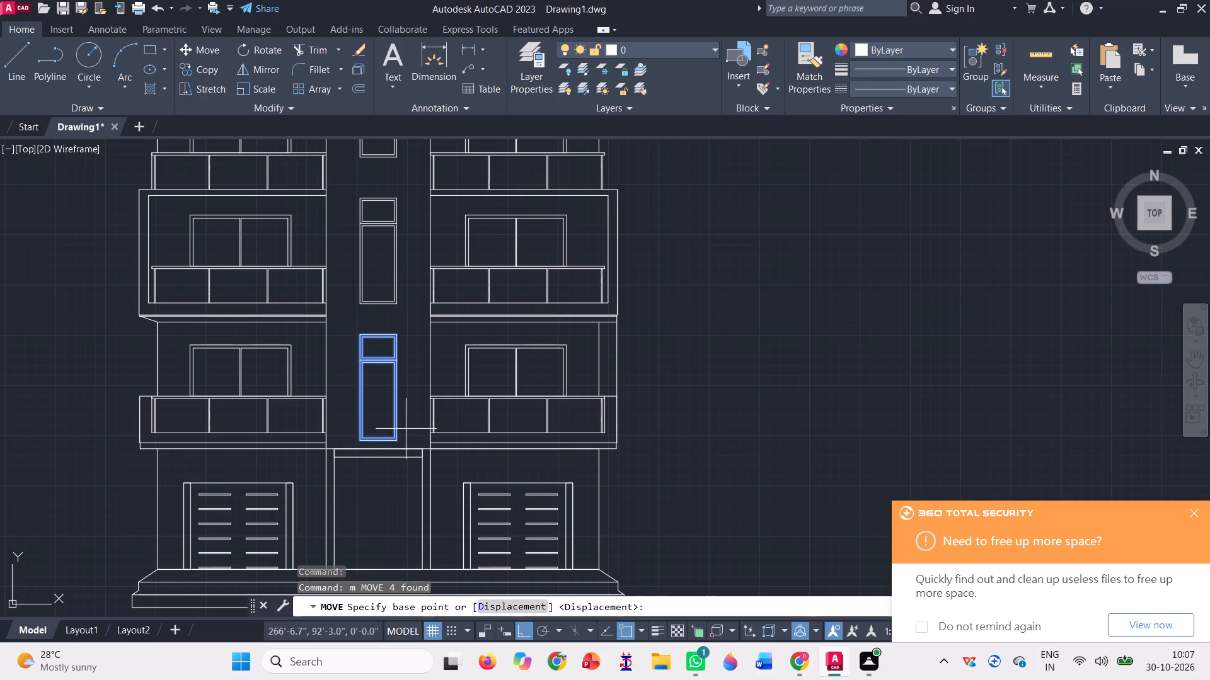
pyautogui.click(374, 400)
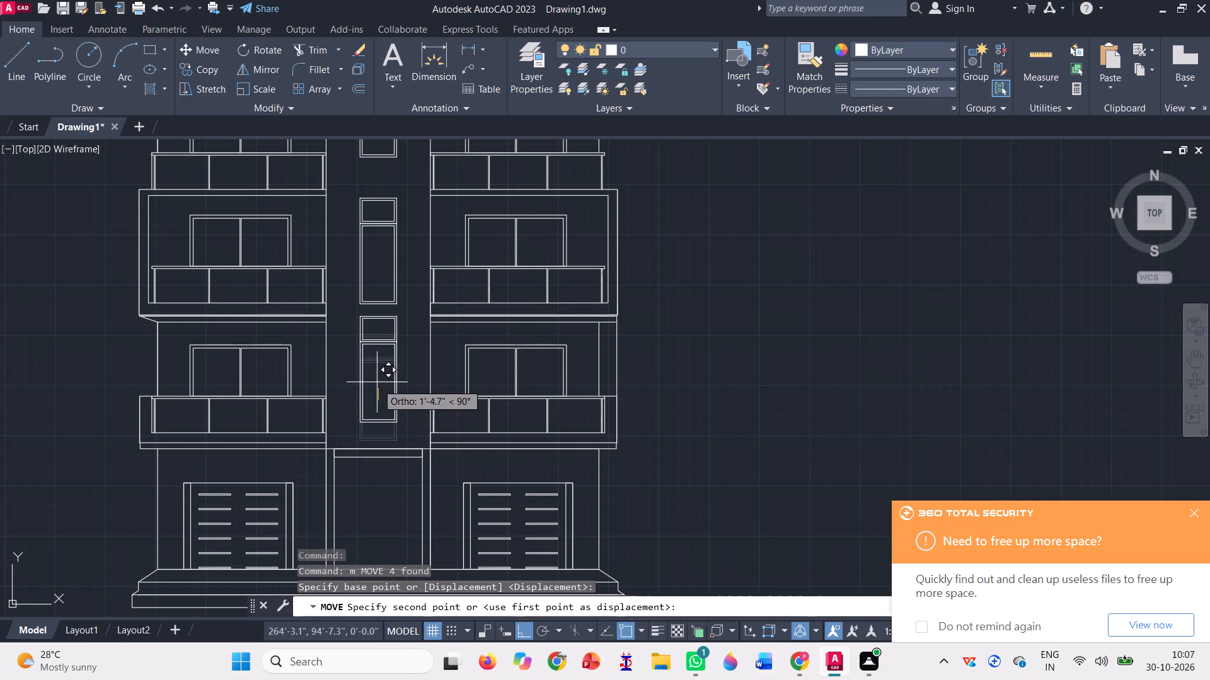
pyautogui.click(382, 383)
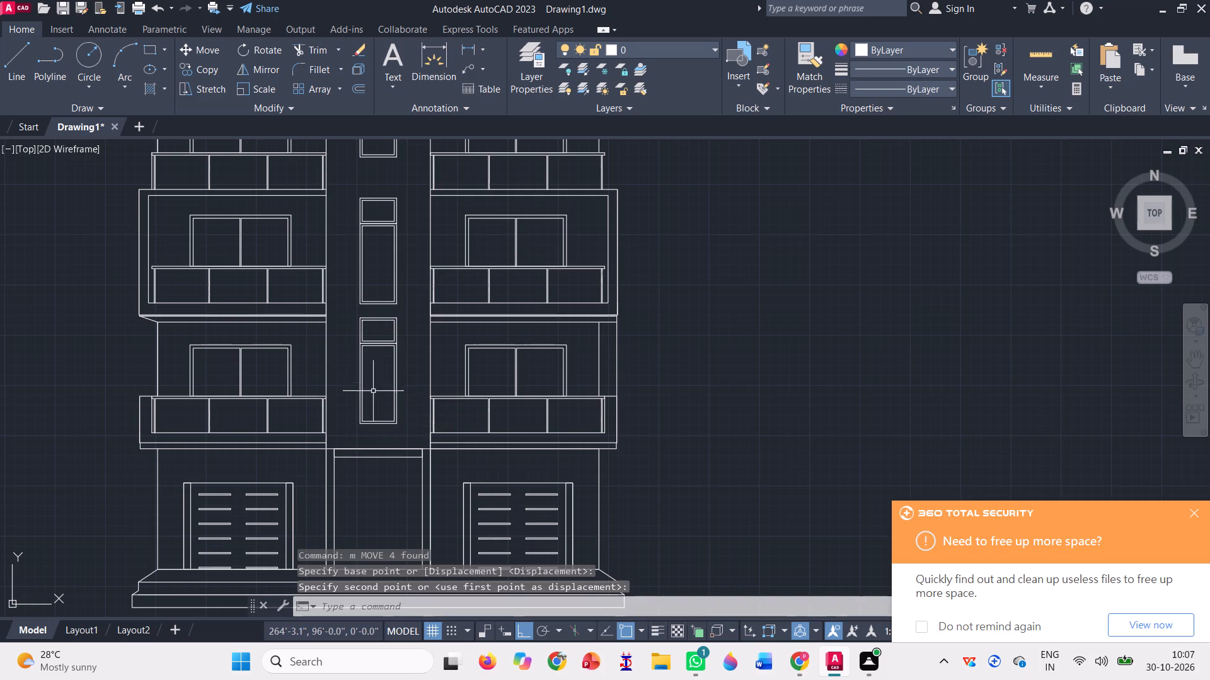
# Move the middle combined framed panel slightly up the tower and towards the tower's left edge.
pyautogui.scroll(-1, 343, 456)
pyautogui.click(365, 331)
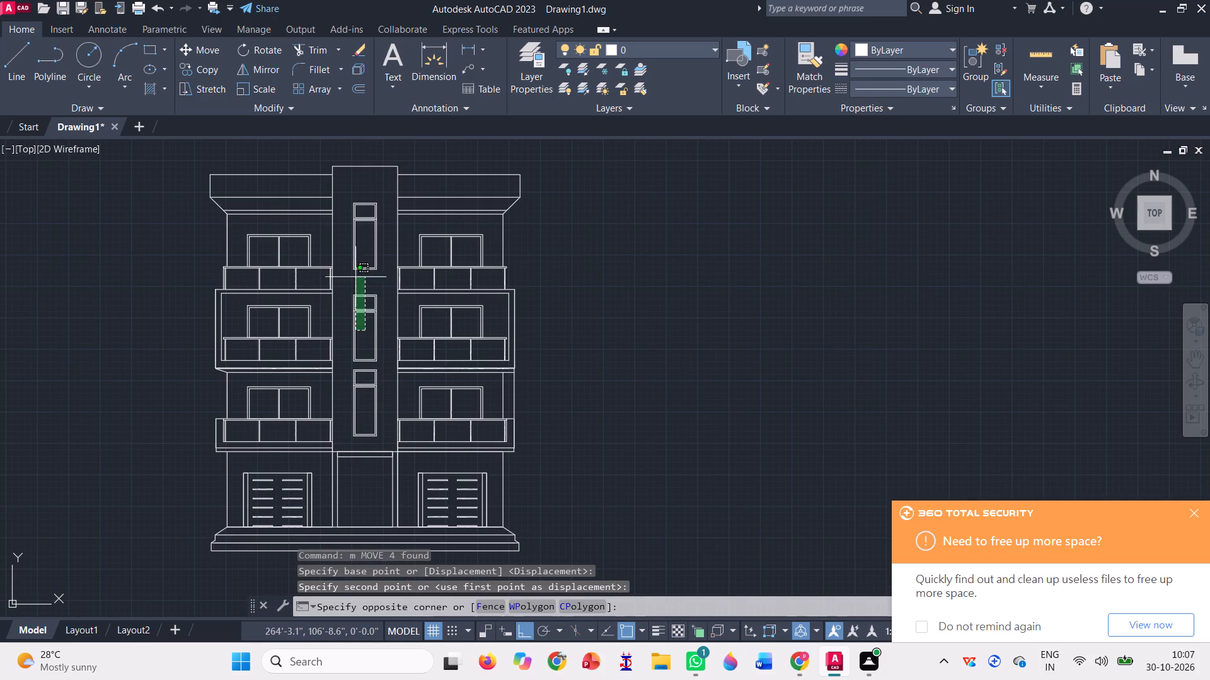
pyautogui.click(343, 287)
pyautogui.write('m')
pyautogui.press('space')
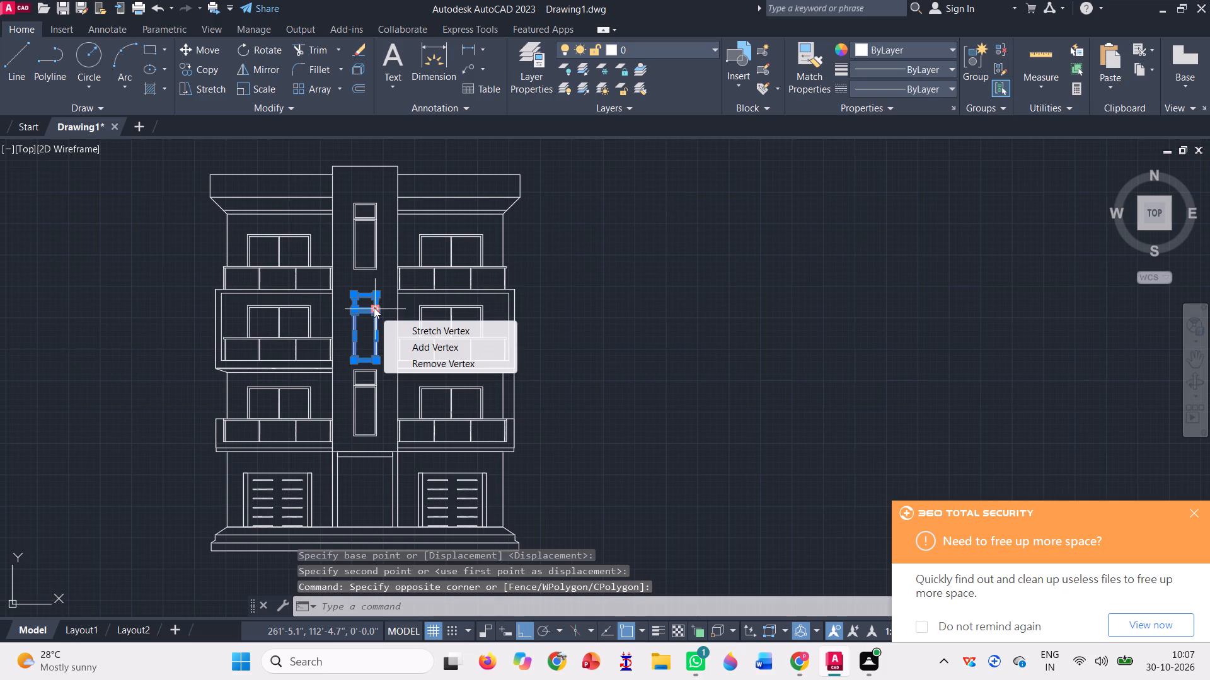
pyautogui.write('m')
pyautogui.press('space')
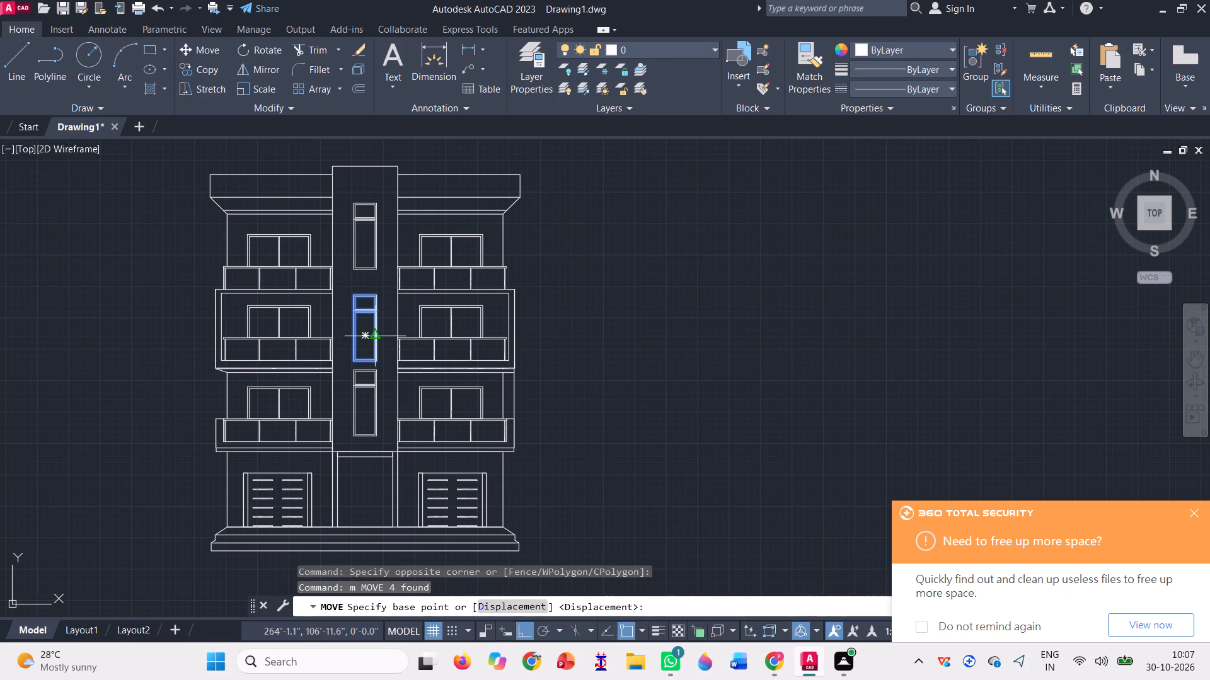
pyautogui.click(362, 335)
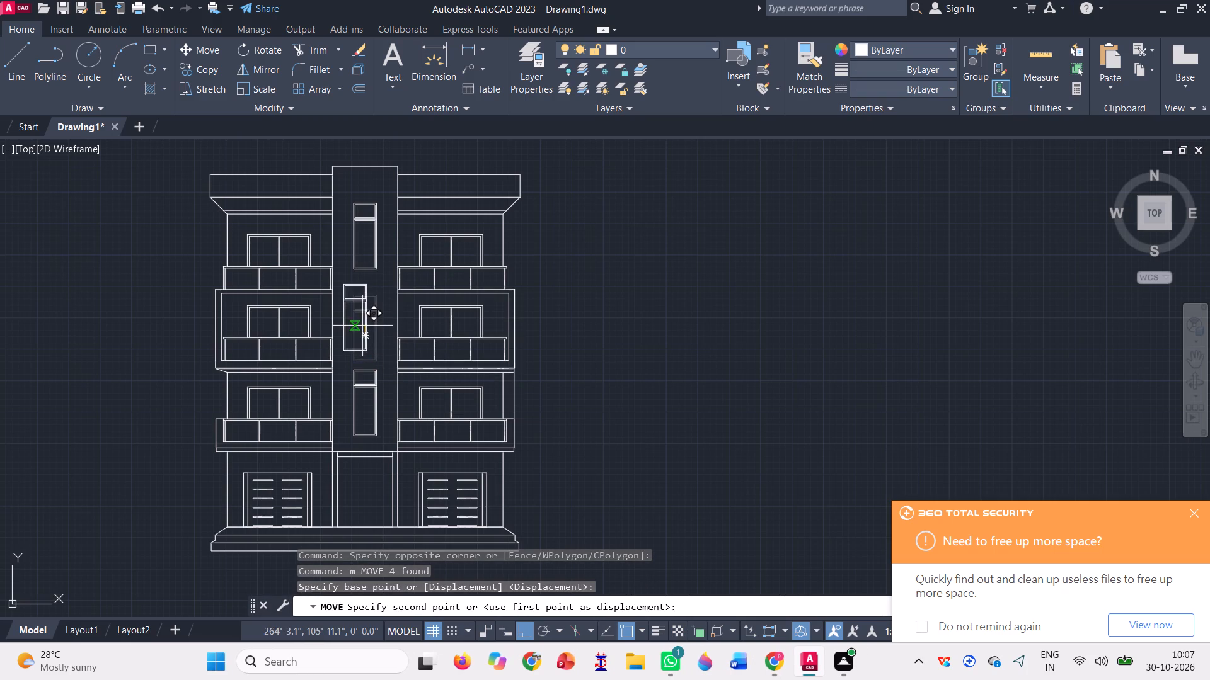
pyautogui.click(362, 324)
# Move the middle combined framed panel horizontally to the right, realigning it with the panels above and below.
pyautogui.scroll(2, 351, 320)
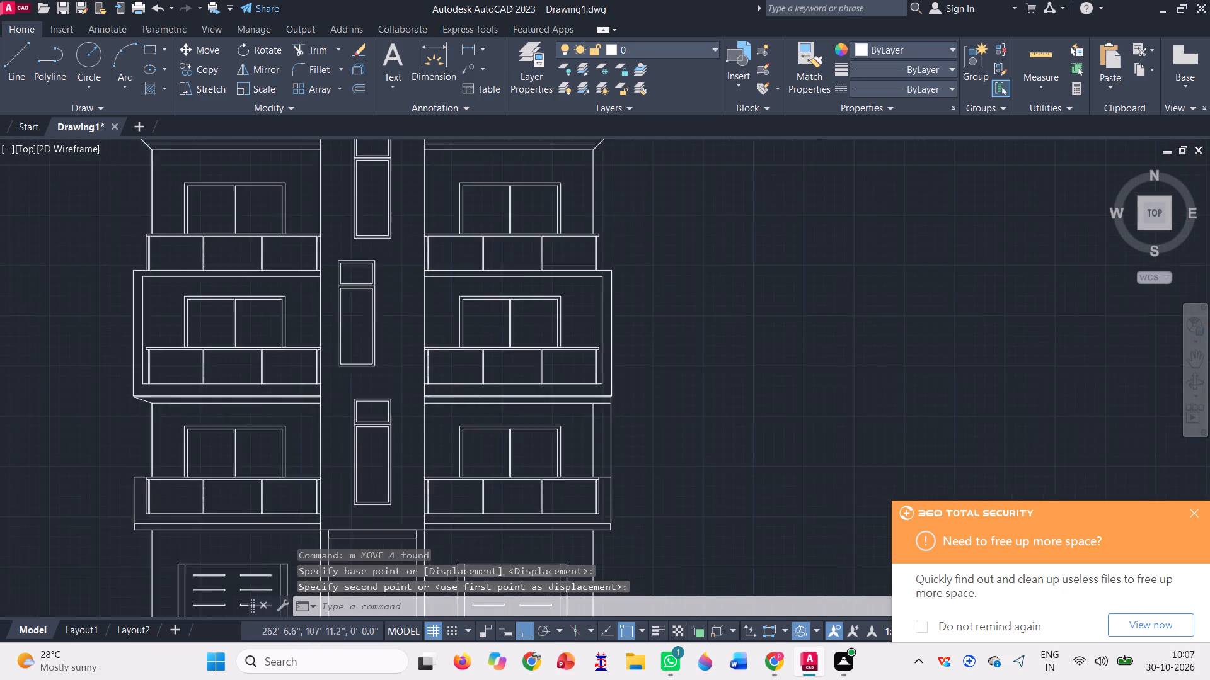
pyautogui.click(412, 364)
pyautogui.click(362, 252)
pyautogui.scroll(-2, 354, 290)
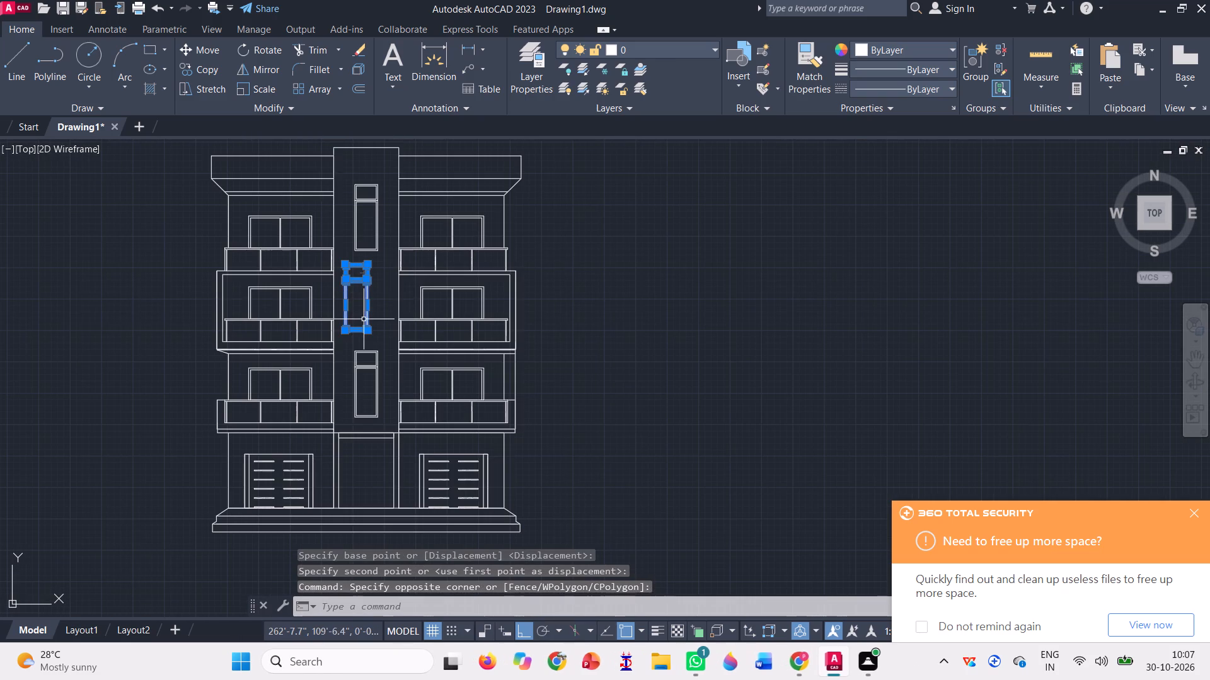
pyautogui.write('m')
pyautogui.press('space')
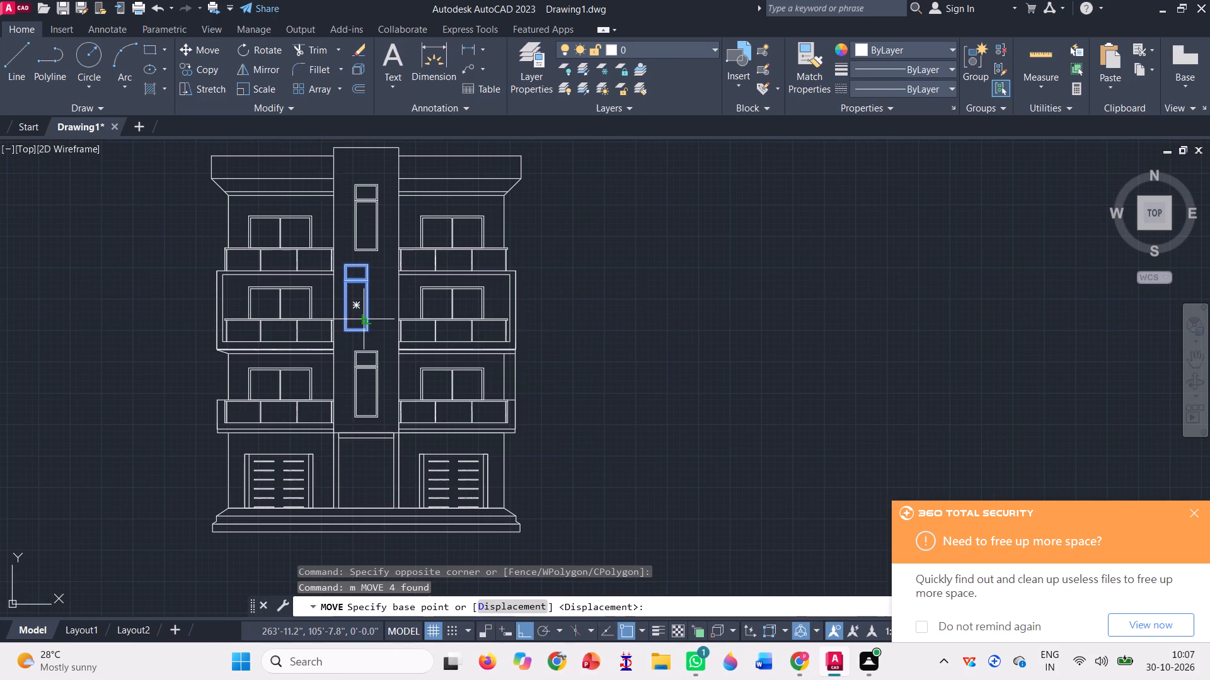
pyautogui.click(359, 303)
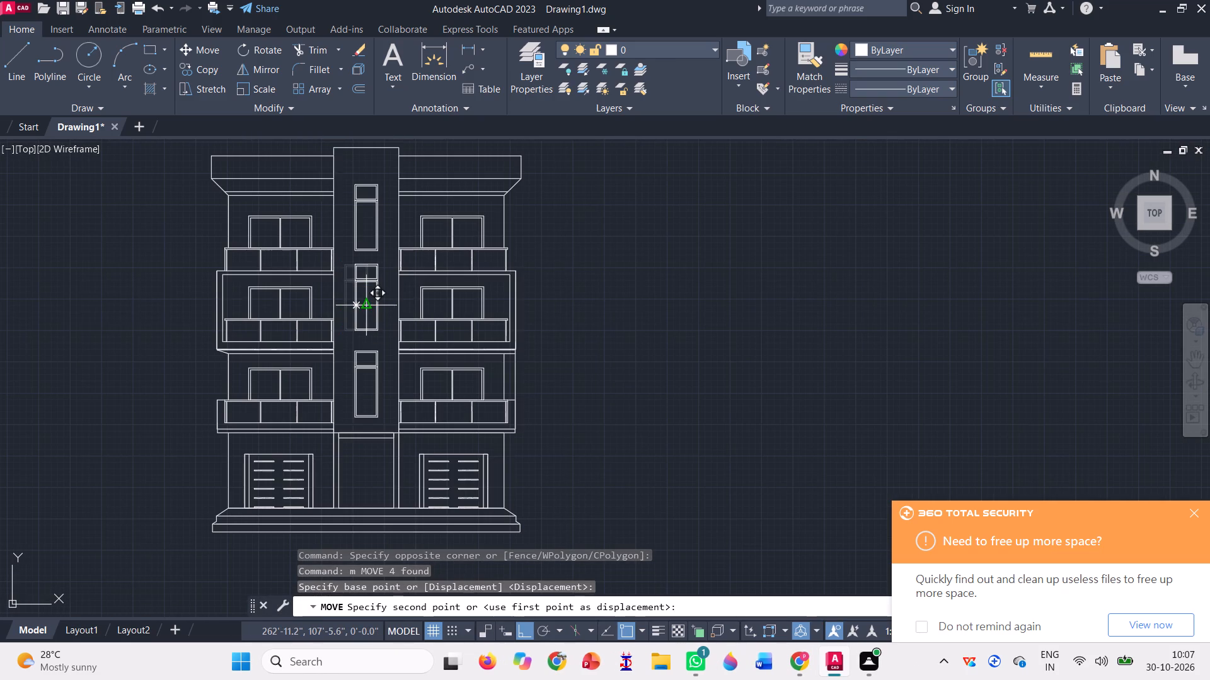
pyautogui.click(369, 303)
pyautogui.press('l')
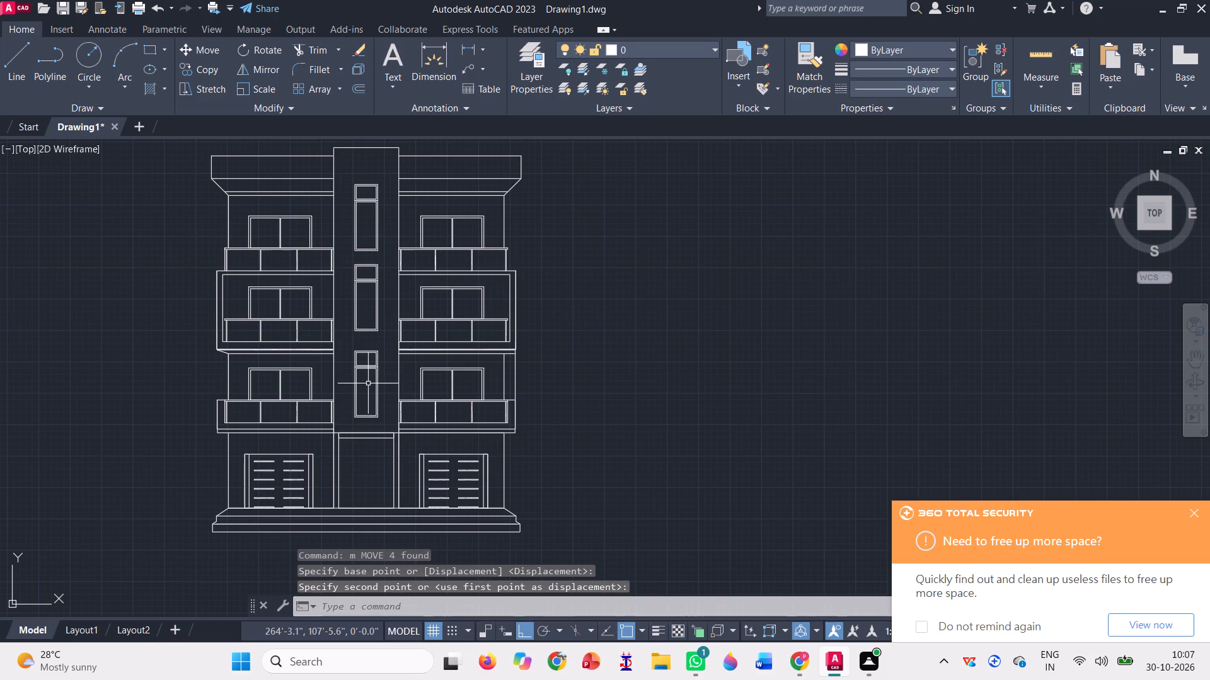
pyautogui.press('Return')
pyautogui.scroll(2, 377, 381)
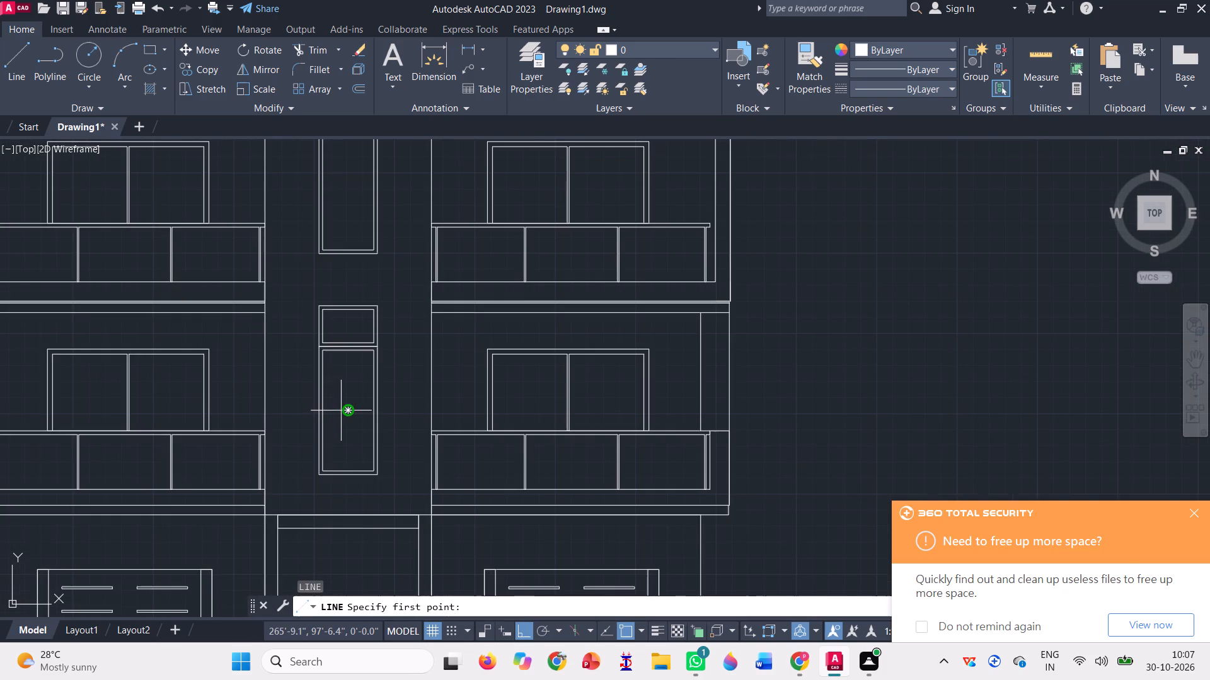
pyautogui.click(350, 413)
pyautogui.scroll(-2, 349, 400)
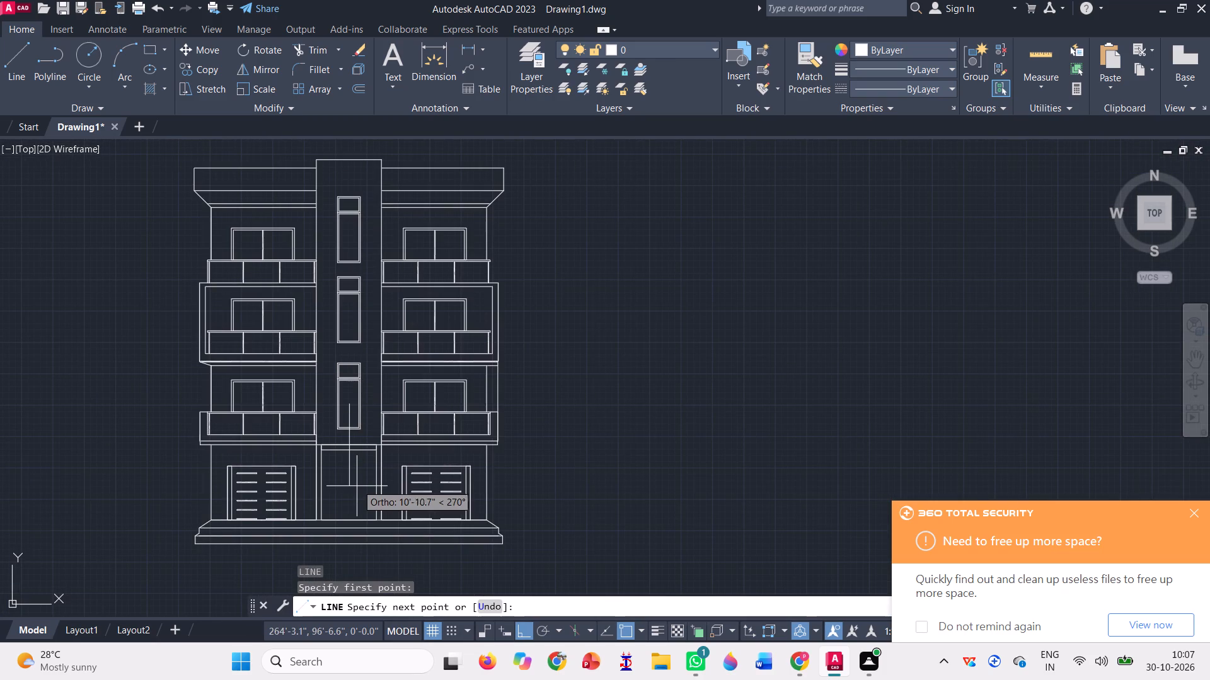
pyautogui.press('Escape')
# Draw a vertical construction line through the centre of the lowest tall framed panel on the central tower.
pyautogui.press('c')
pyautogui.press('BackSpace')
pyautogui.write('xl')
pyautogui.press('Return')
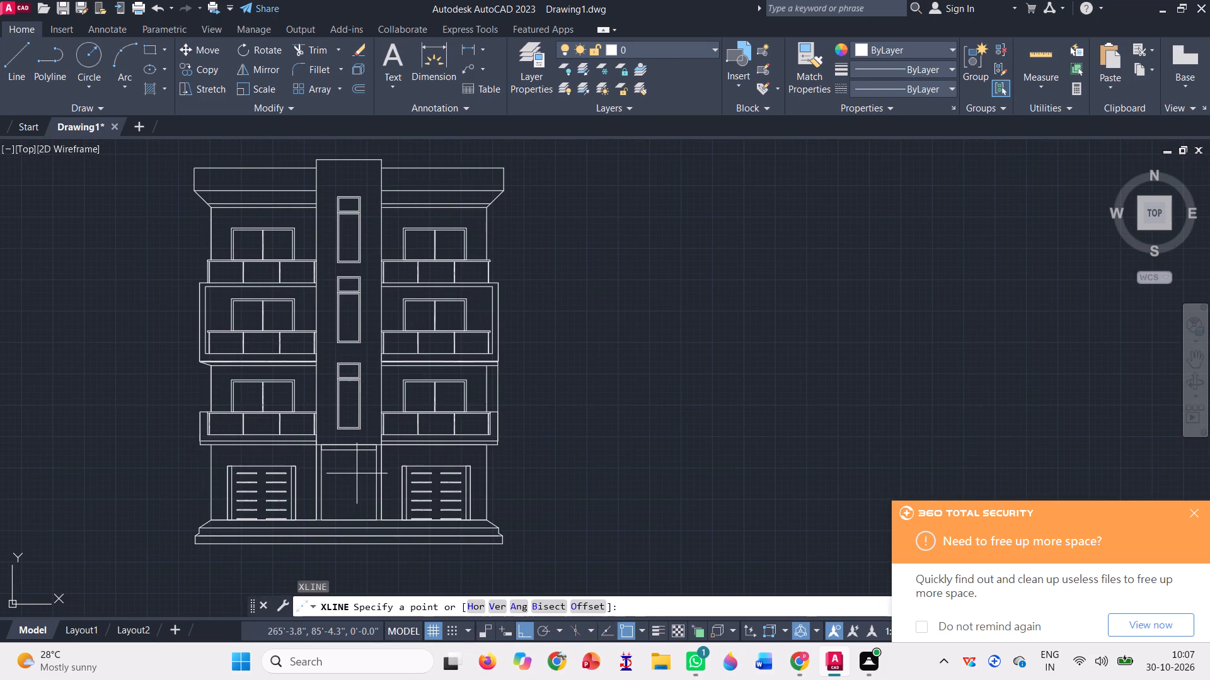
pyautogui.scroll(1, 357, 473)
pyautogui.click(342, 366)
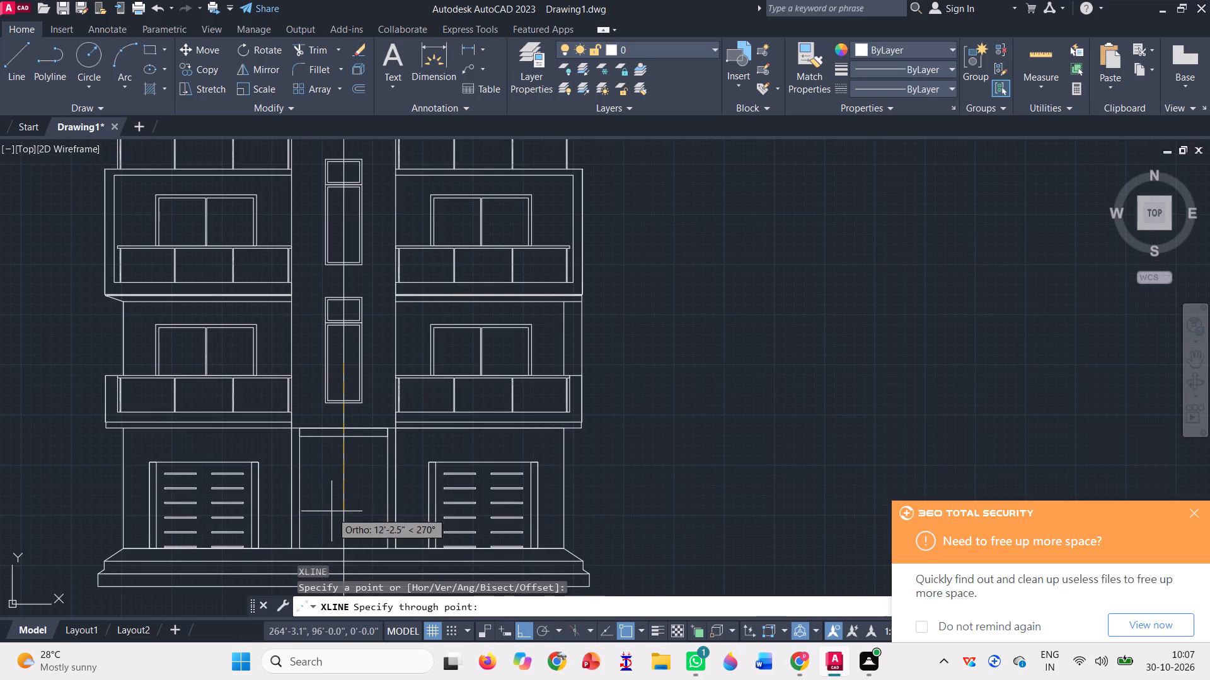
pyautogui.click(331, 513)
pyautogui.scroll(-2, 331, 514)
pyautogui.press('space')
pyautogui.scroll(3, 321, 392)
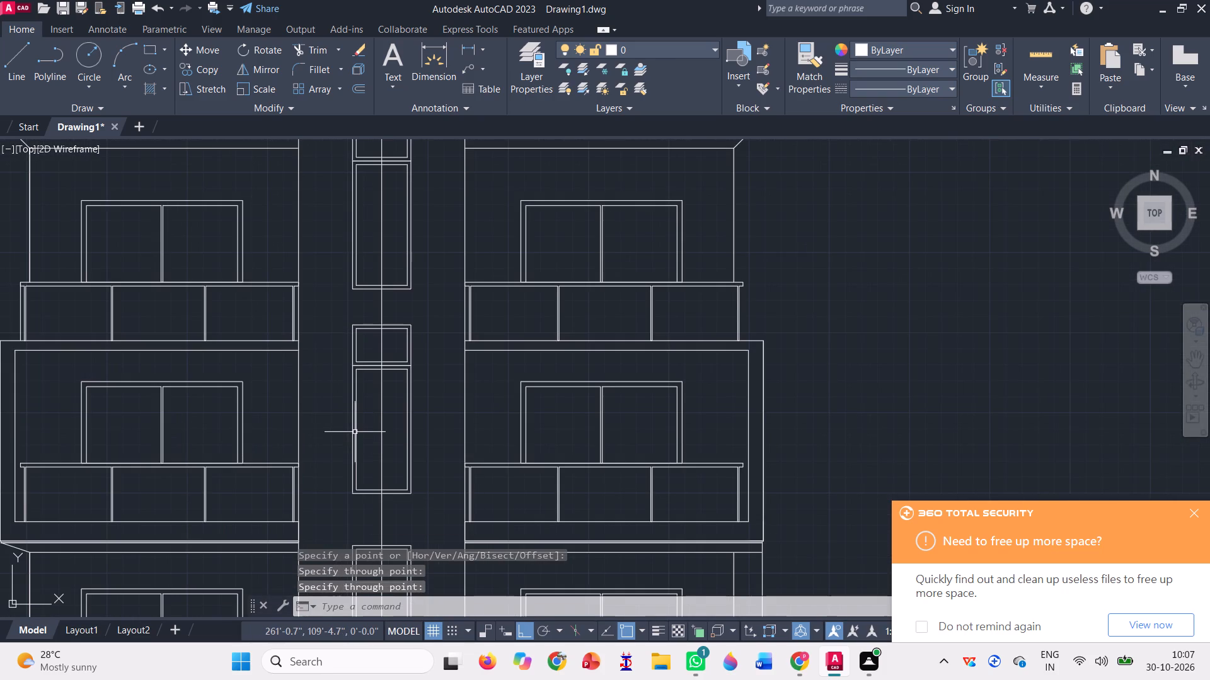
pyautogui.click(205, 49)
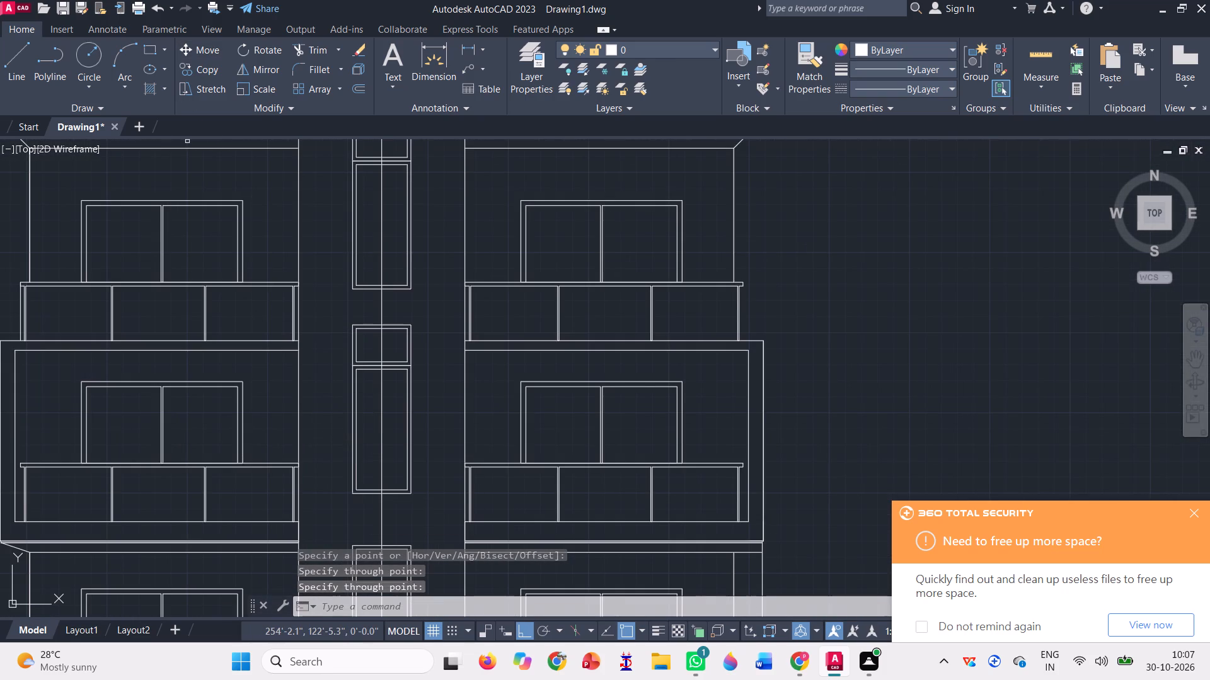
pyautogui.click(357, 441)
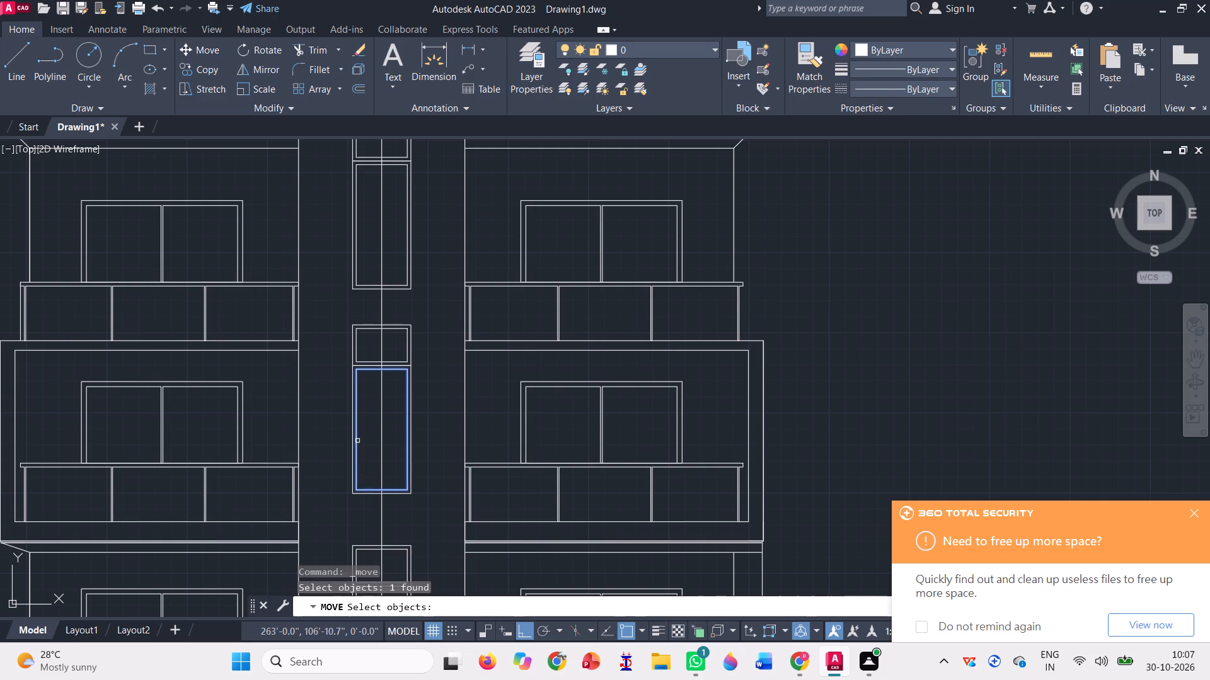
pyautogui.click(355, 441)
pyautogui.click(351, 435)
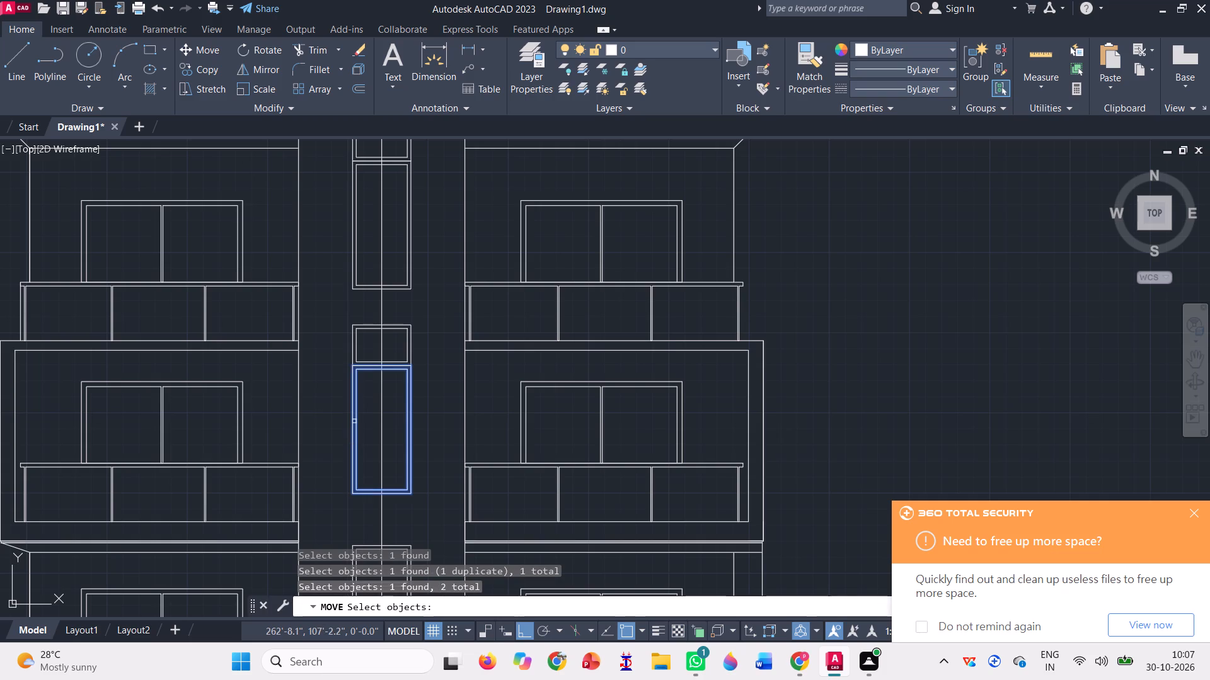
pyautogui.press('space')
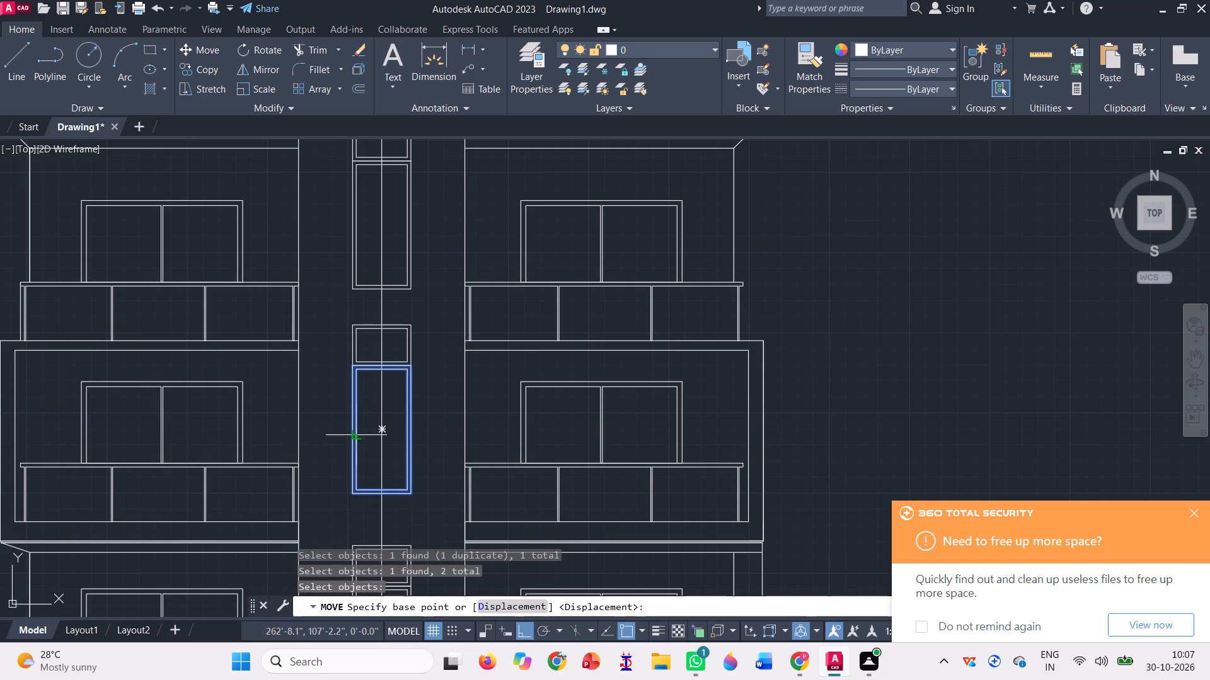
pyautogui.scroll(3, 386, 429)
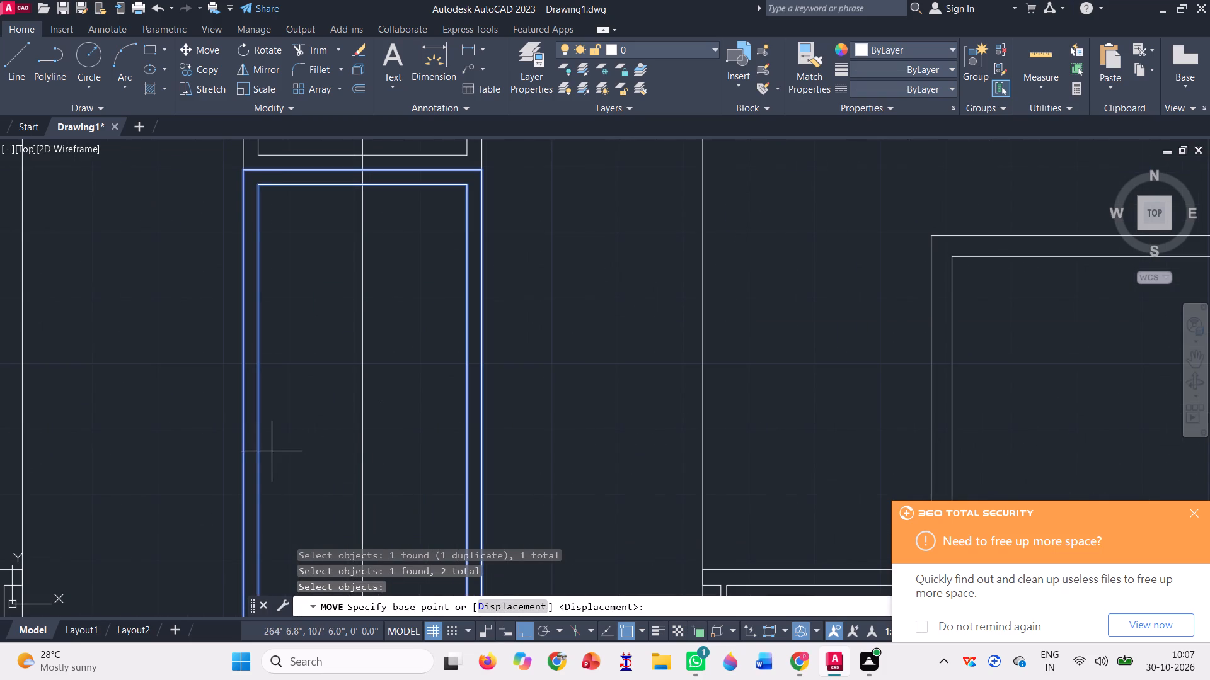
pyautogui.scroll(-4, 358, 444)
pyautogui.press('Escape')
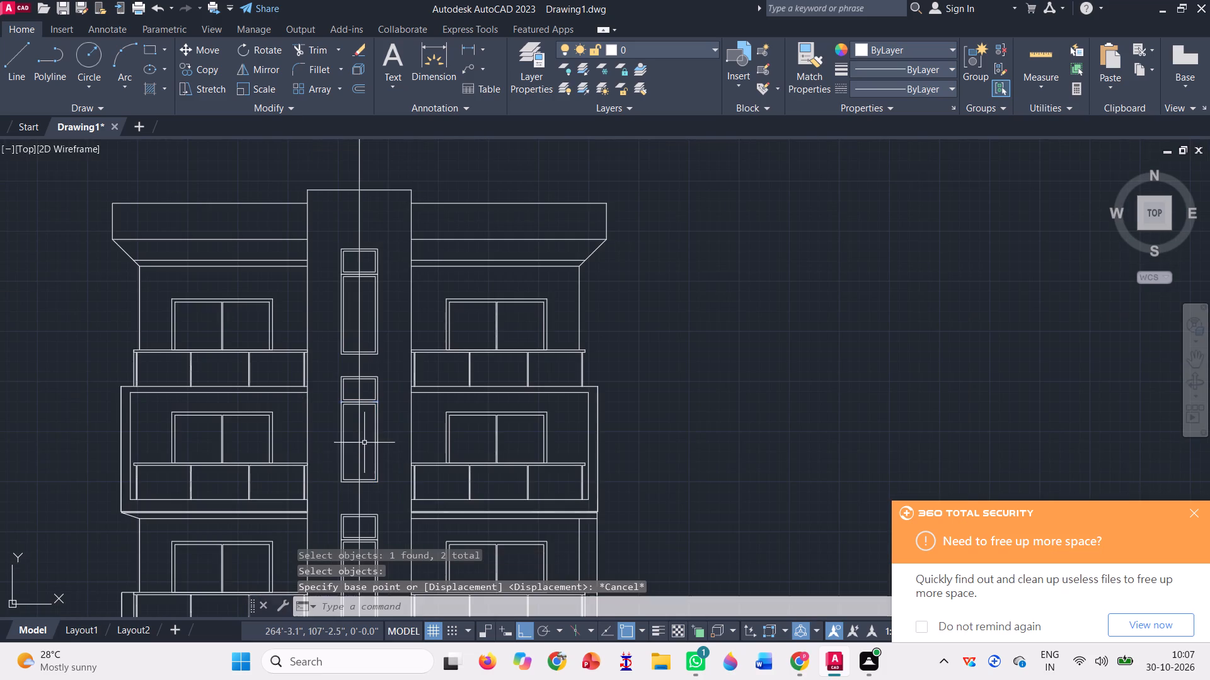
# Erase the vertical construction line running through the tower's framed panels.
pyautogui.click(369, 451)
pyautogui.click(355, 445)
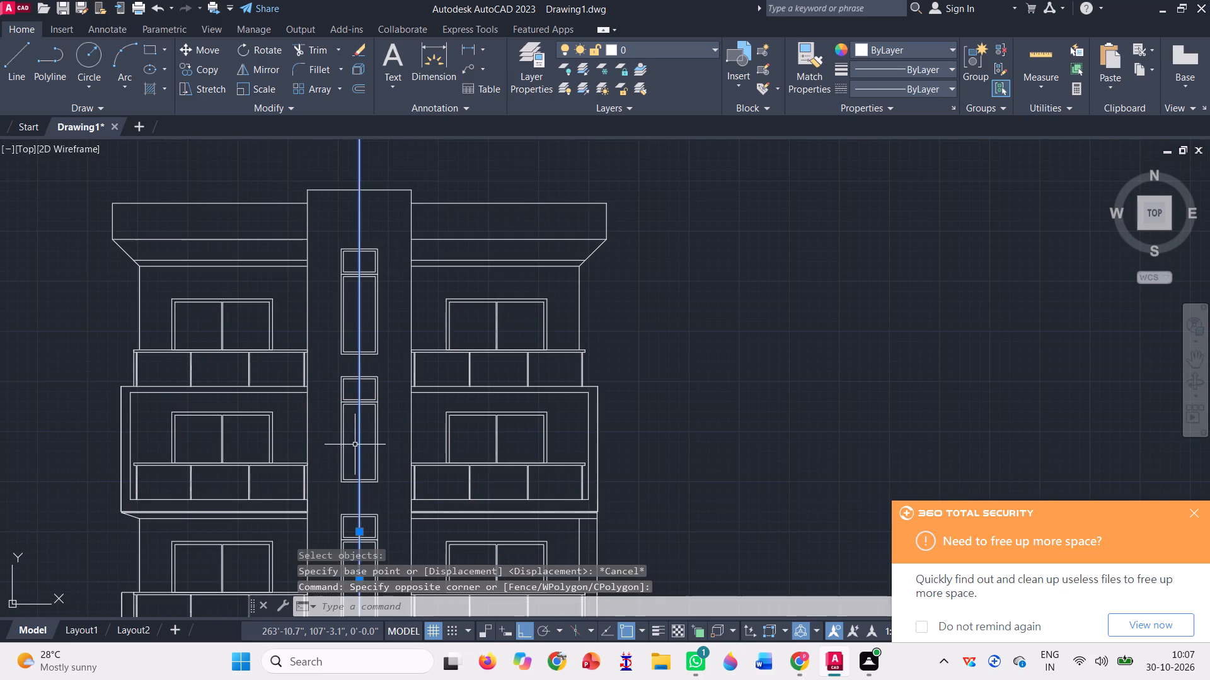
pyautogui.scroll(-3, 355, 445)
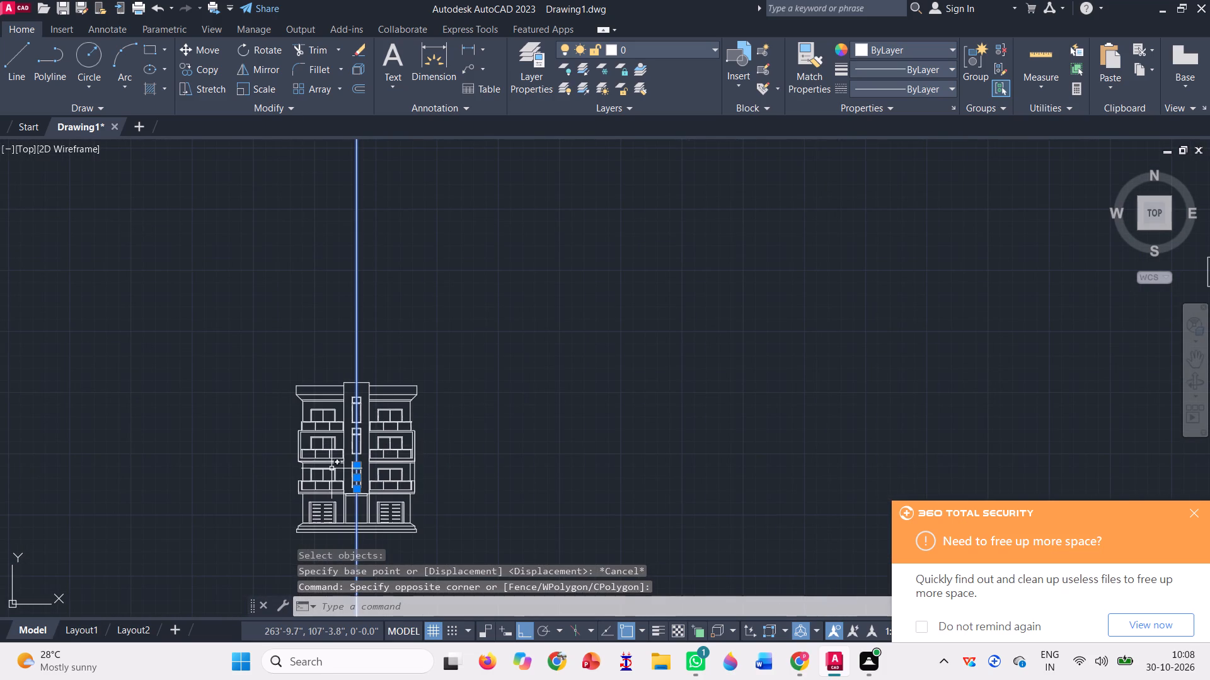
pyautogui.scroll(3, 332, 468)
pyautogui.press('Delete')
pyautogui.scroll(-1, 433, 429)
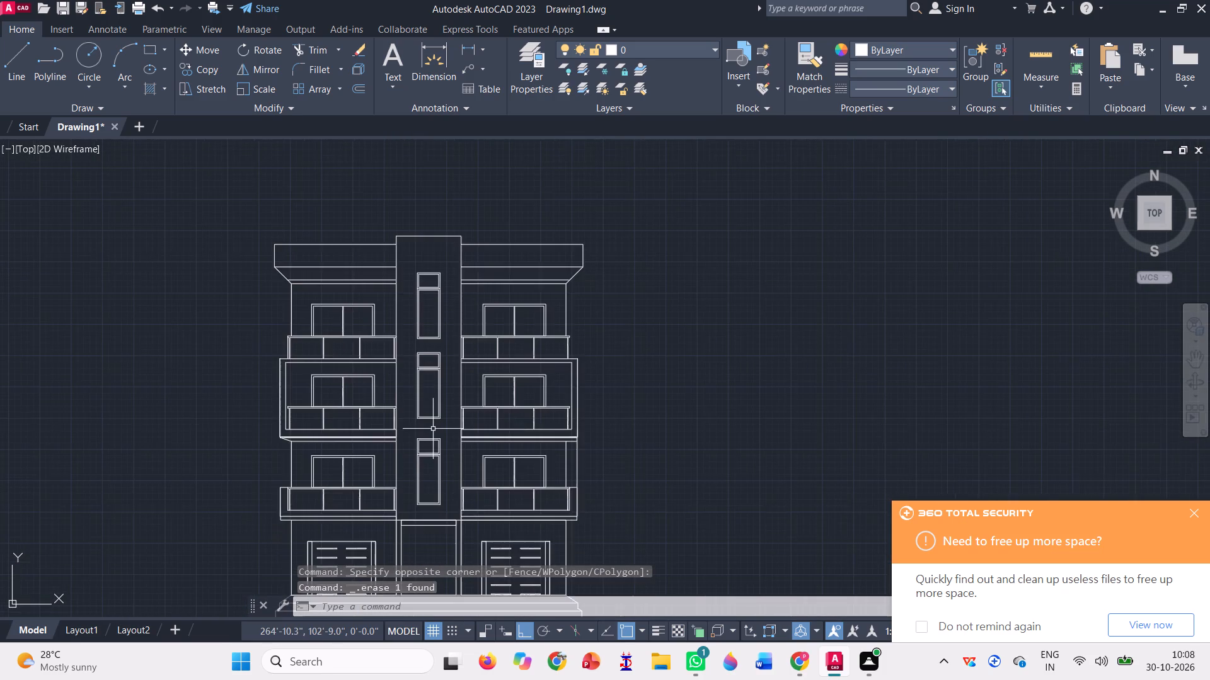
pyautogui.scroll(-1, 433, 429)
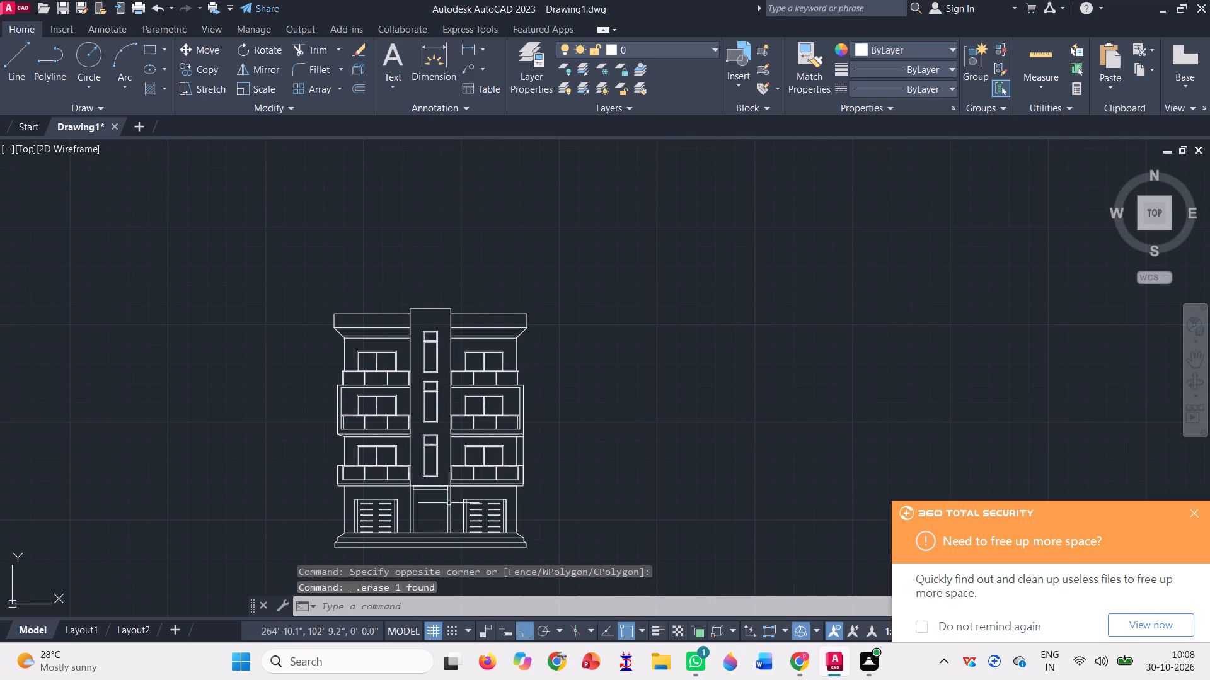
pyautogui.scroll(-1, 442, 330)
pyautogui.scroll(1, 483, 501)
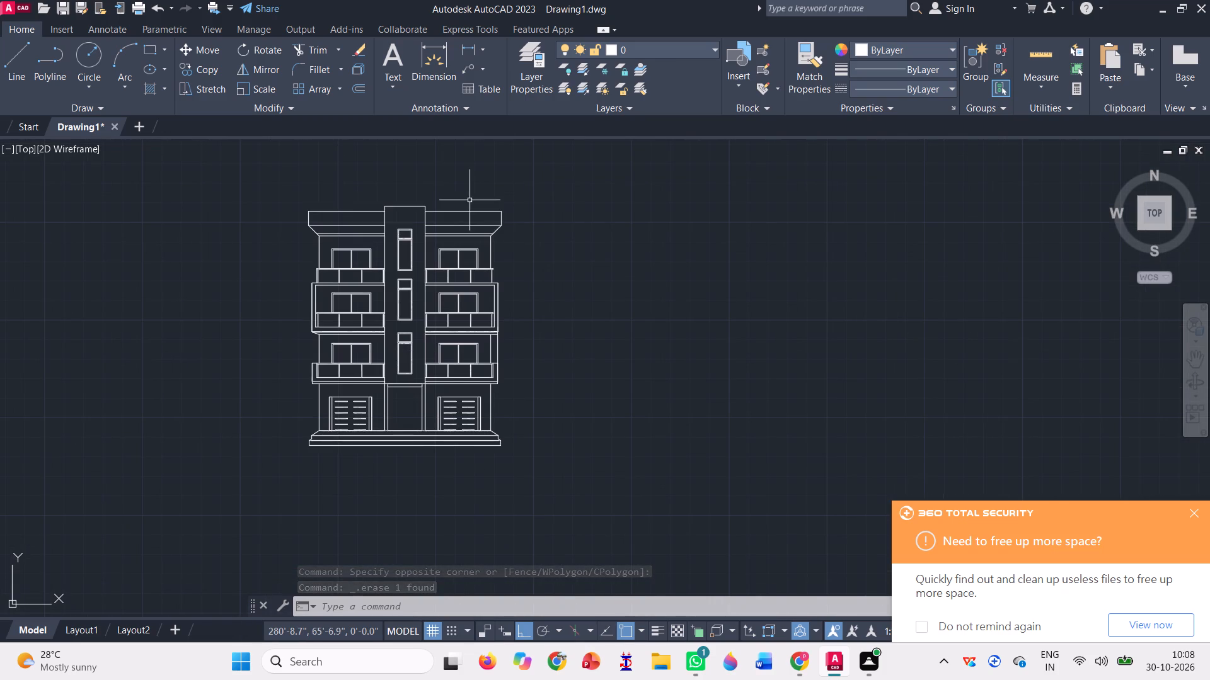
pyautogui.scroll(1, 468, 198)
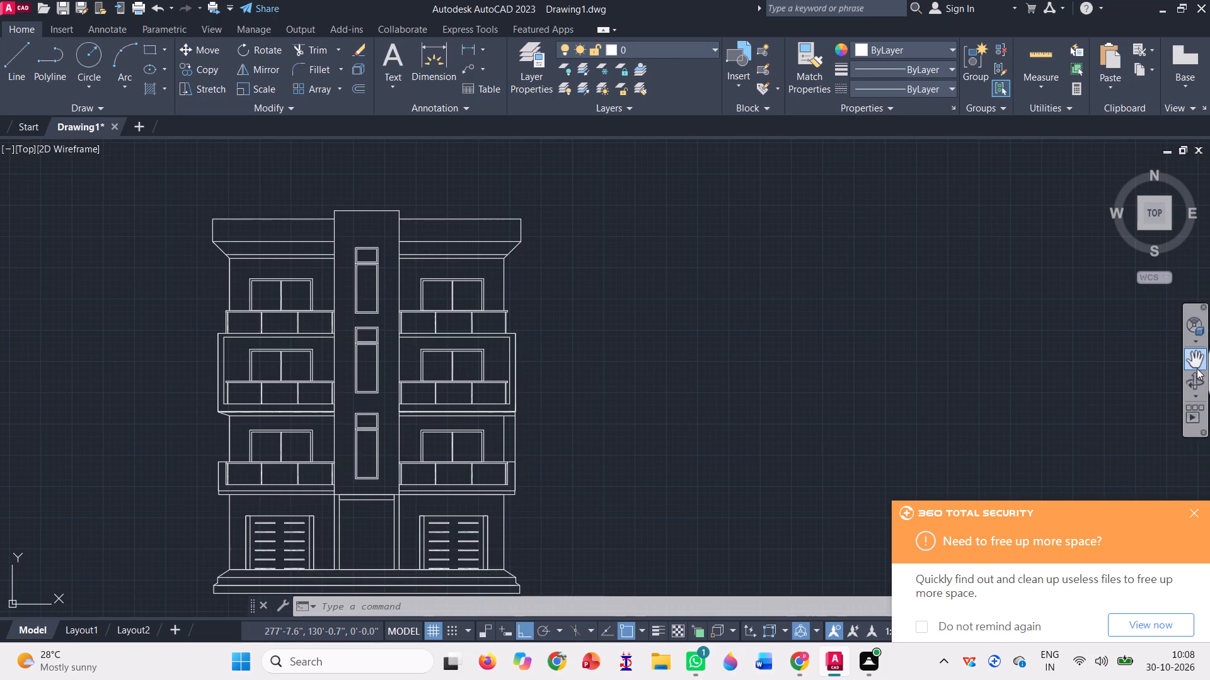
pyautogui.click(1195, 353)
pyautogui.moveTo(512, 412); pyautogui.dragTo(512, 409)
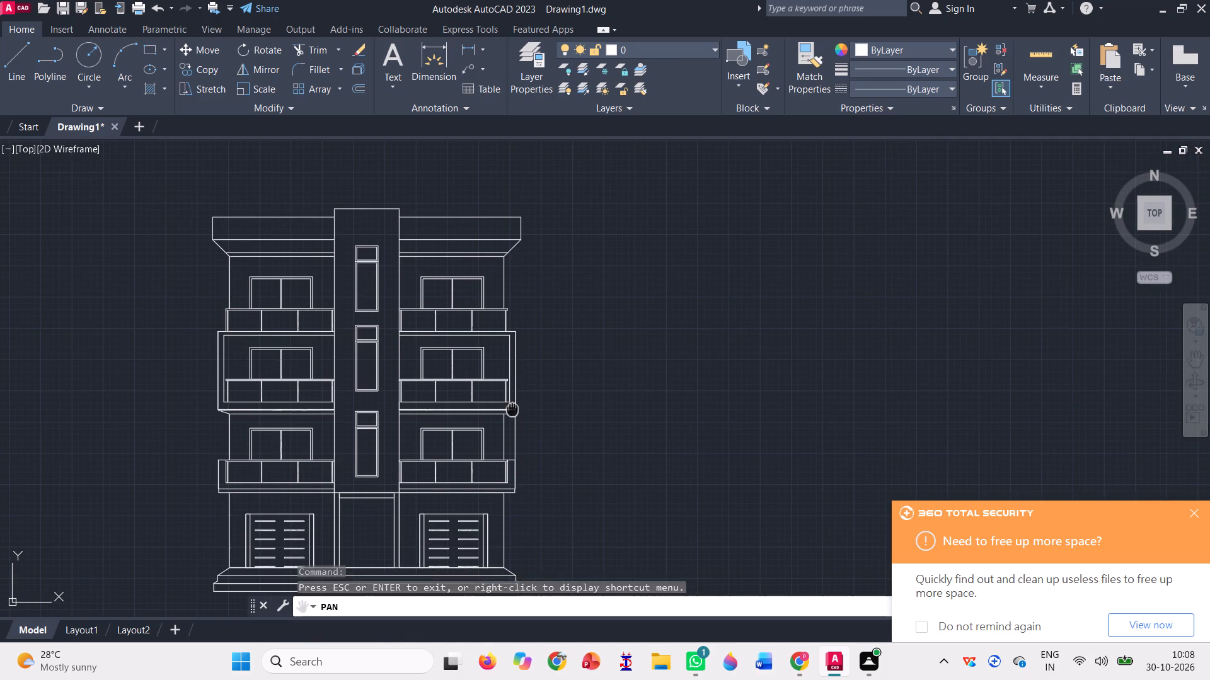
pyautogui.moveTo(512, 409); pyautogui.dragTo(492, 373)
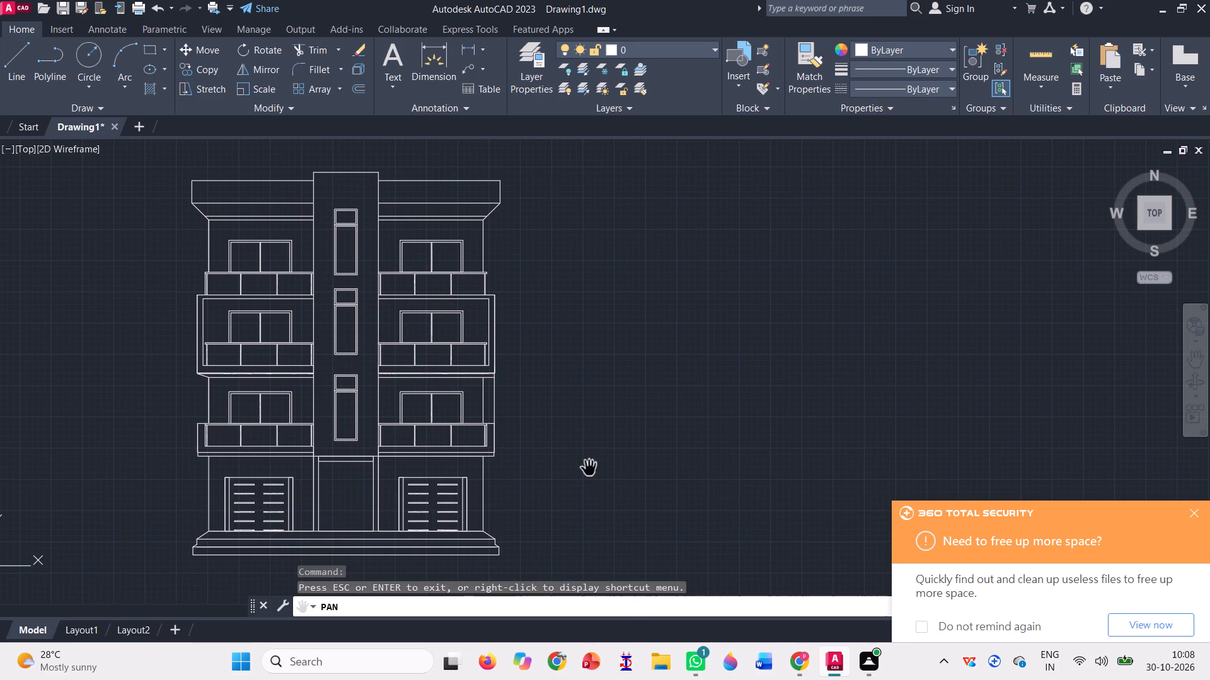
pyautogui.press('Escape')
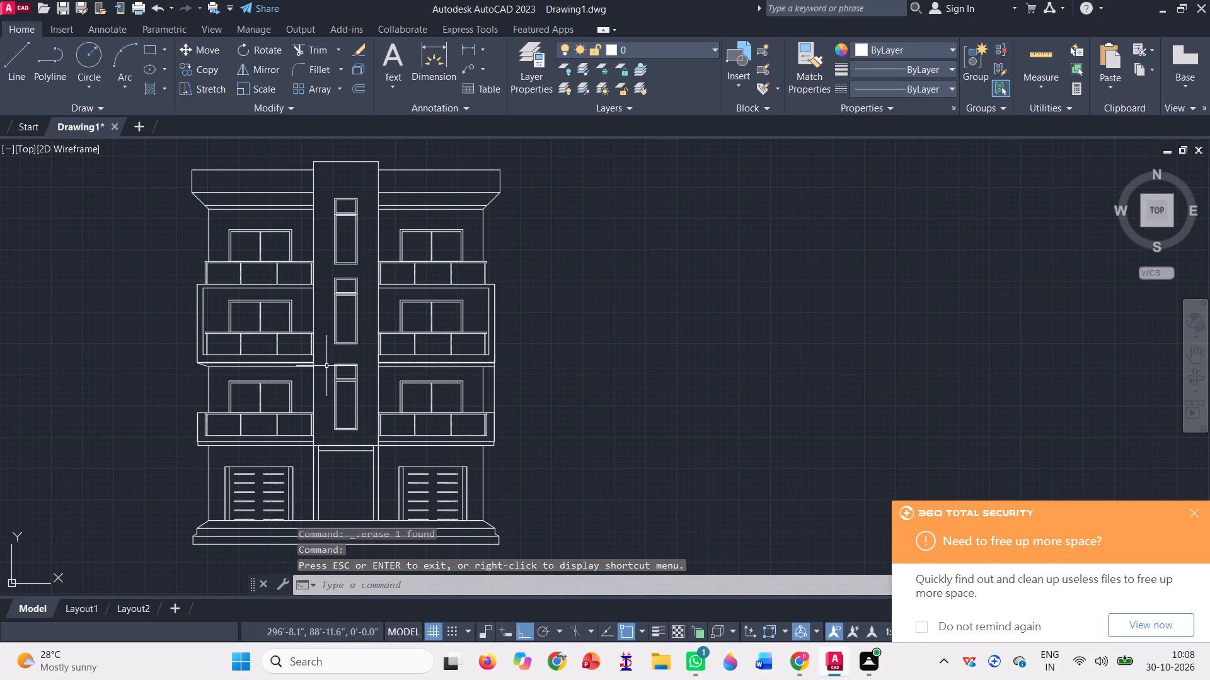
# Trim the short horizontal line stubs on both sides of the door head at the base of the central tower.
pyautogui.click(313, 50)
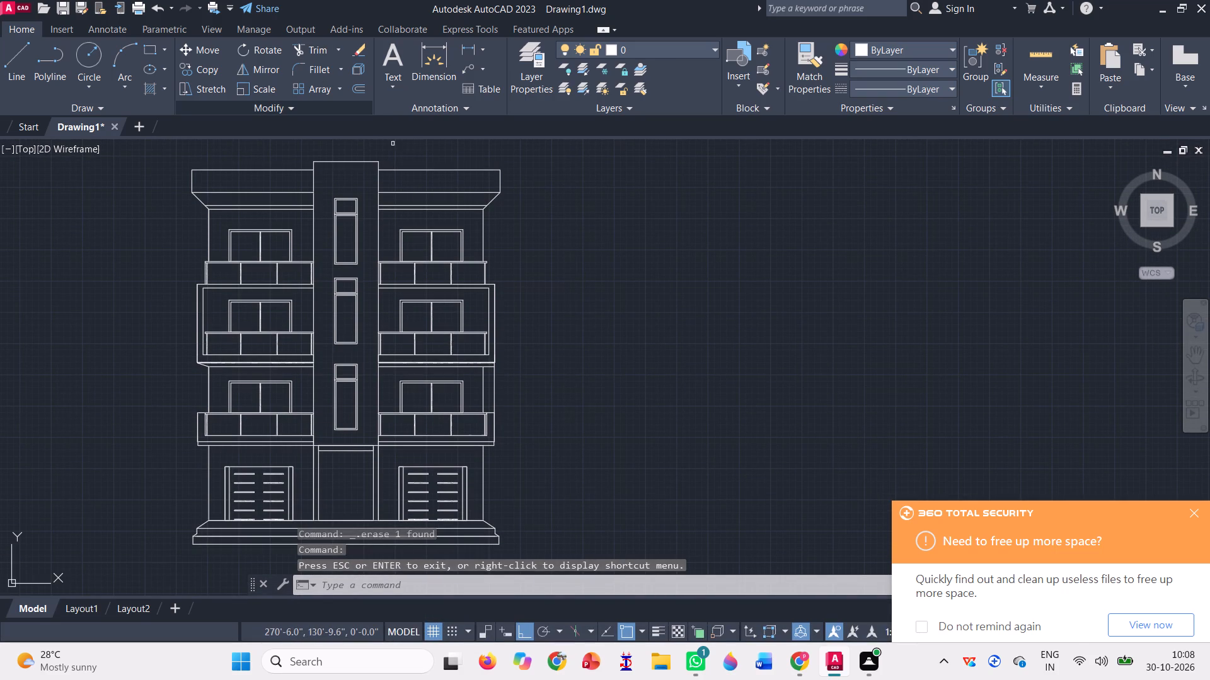
pyautogui.scroll(2, 370, 451)
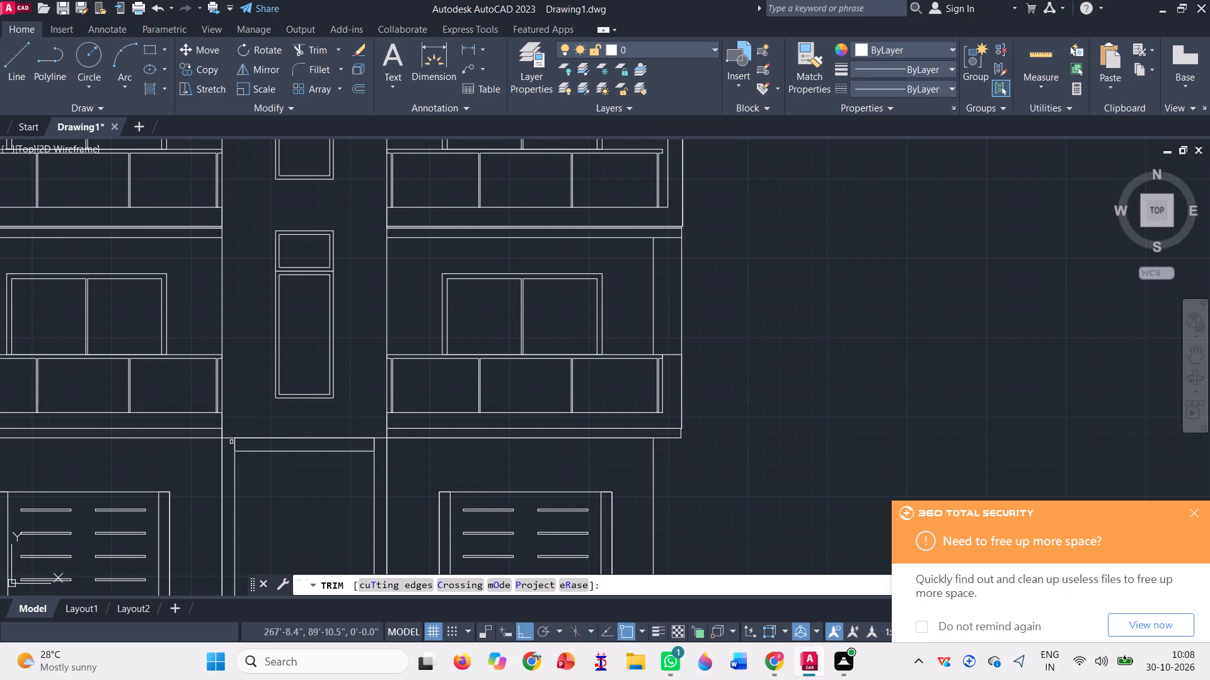
pyautogui.click(231, 436)
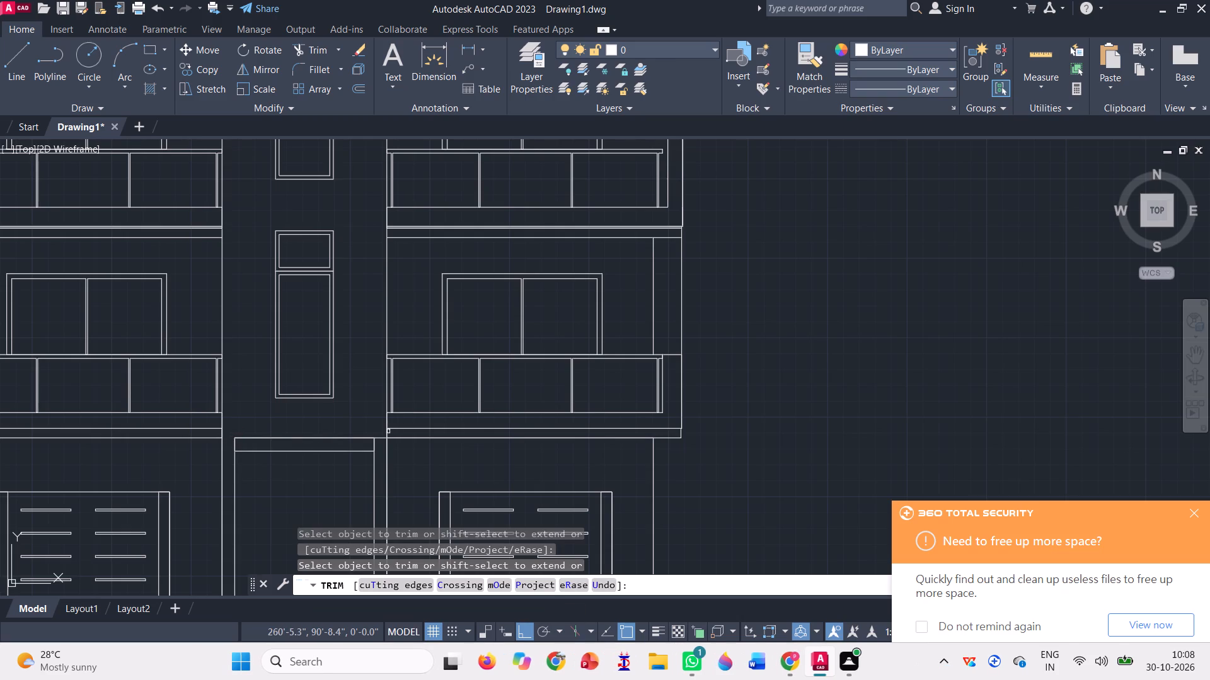
pyautogui.click(380, 441)
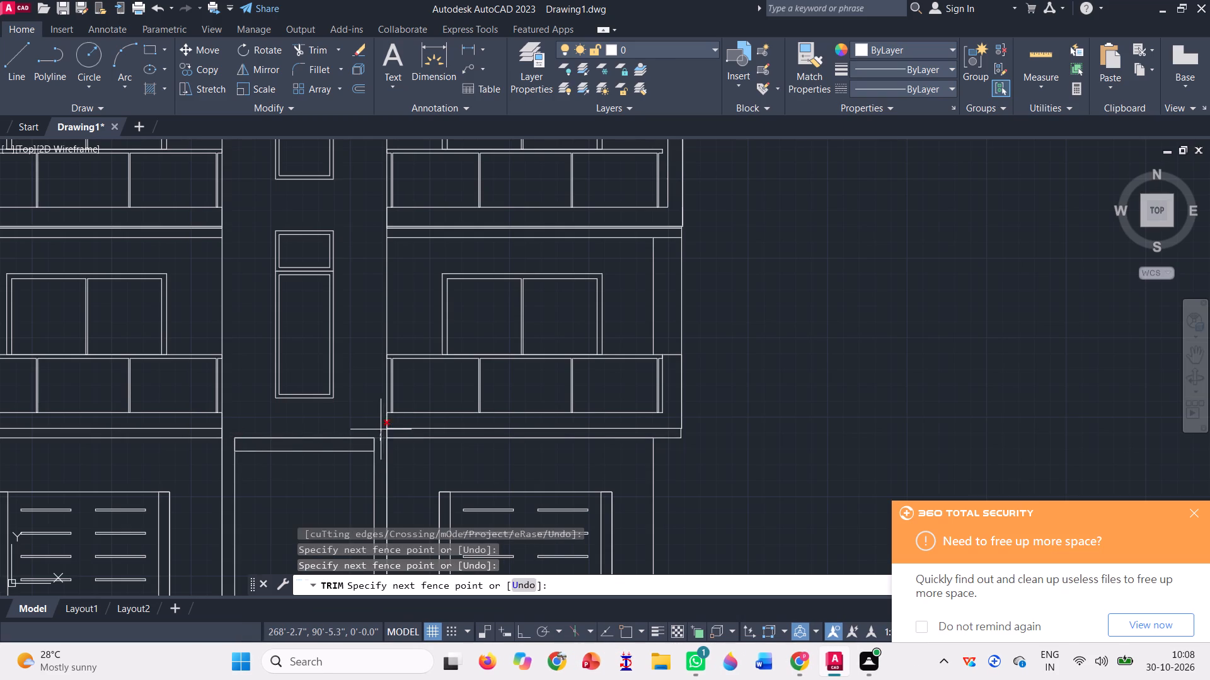
pyautogui.click(378, 429)
pyautogui.scroll(-2, 468, 468)
pyautogui.scroll(2, 415, 455)
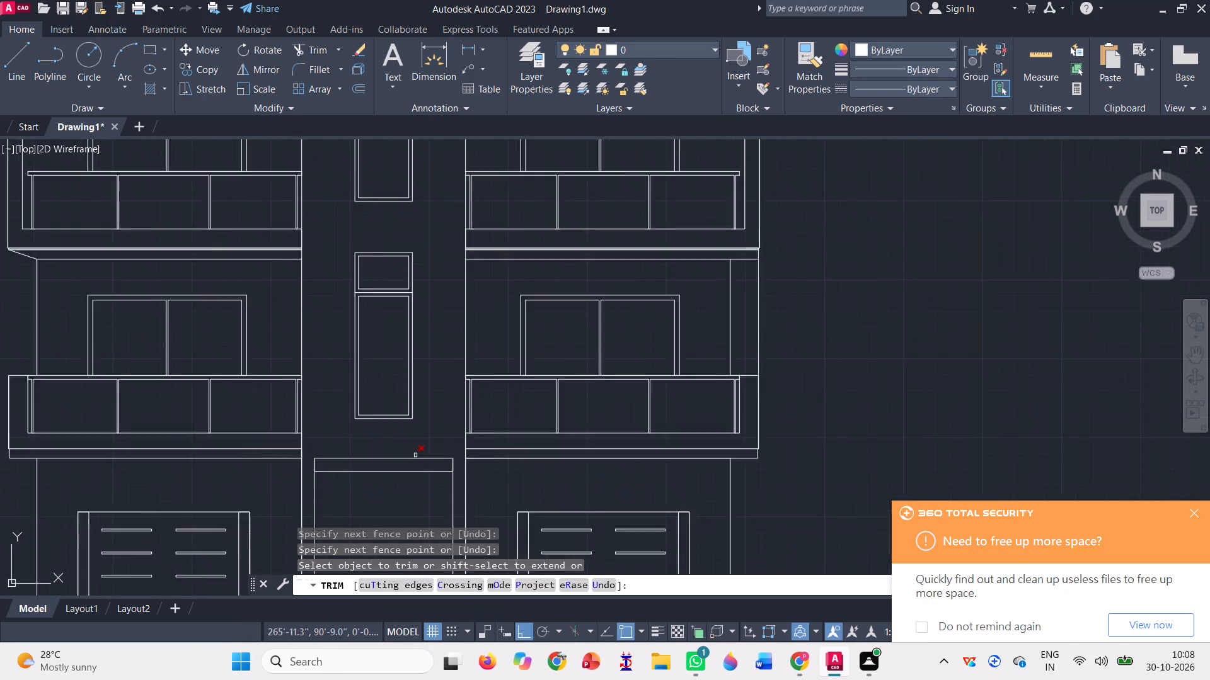
pyautogui.scroll(1, 415, 455)
pyautogui.press('Escape')
pyautogui.scroll(-4, 415, 446)
# Copy the whole front elevation twice to the right, keeping both copies level with the original.
pyautogui.click(532, 534)
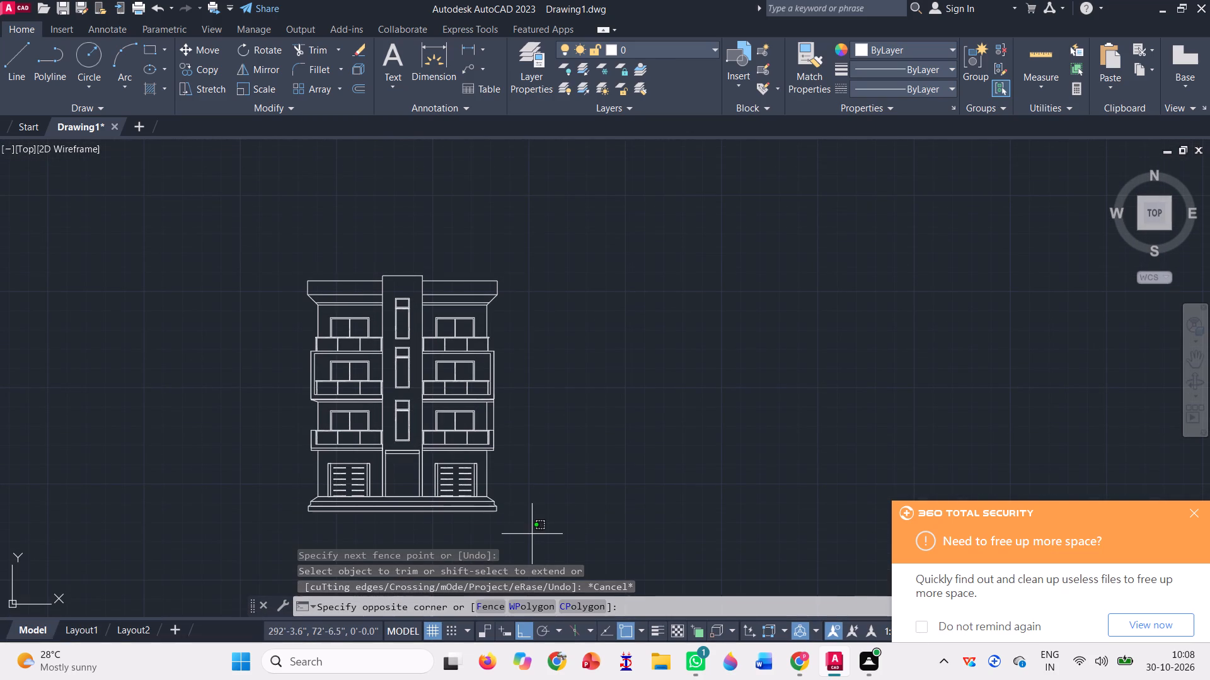
pyautogui.click(225, 241)
pyautogui.write('co')
pyautogui.press('space')
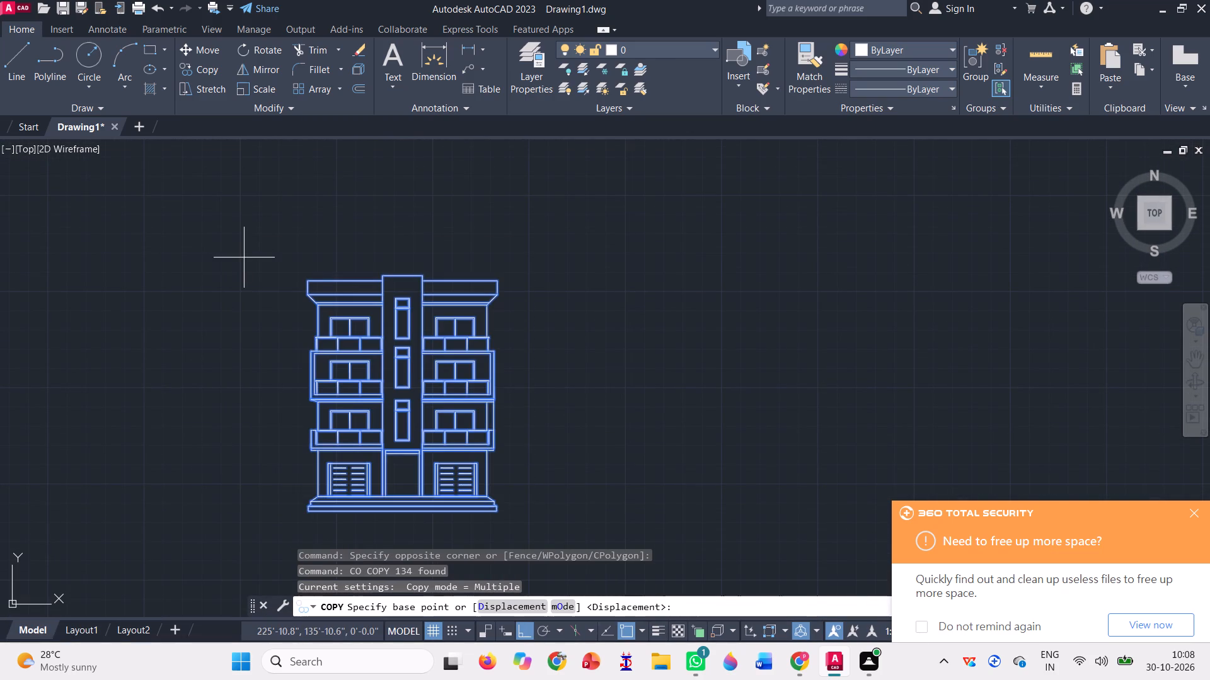
pyautogui.click(309, 281)
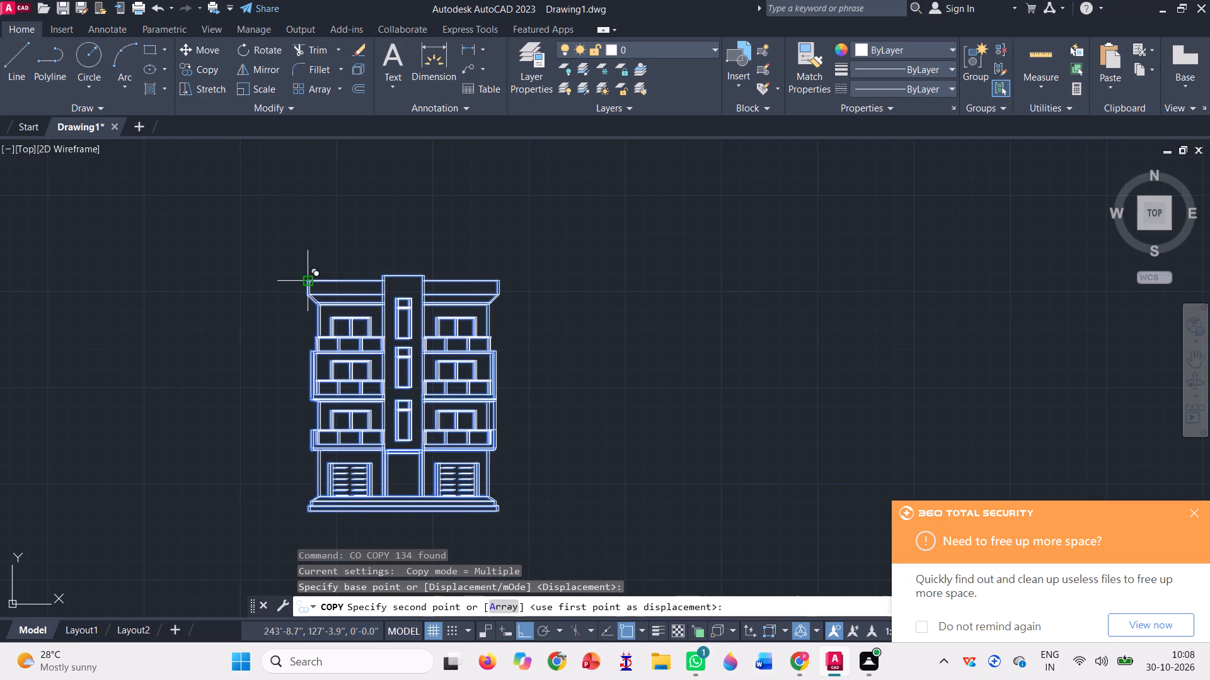
pyautogui.click(563, 283)
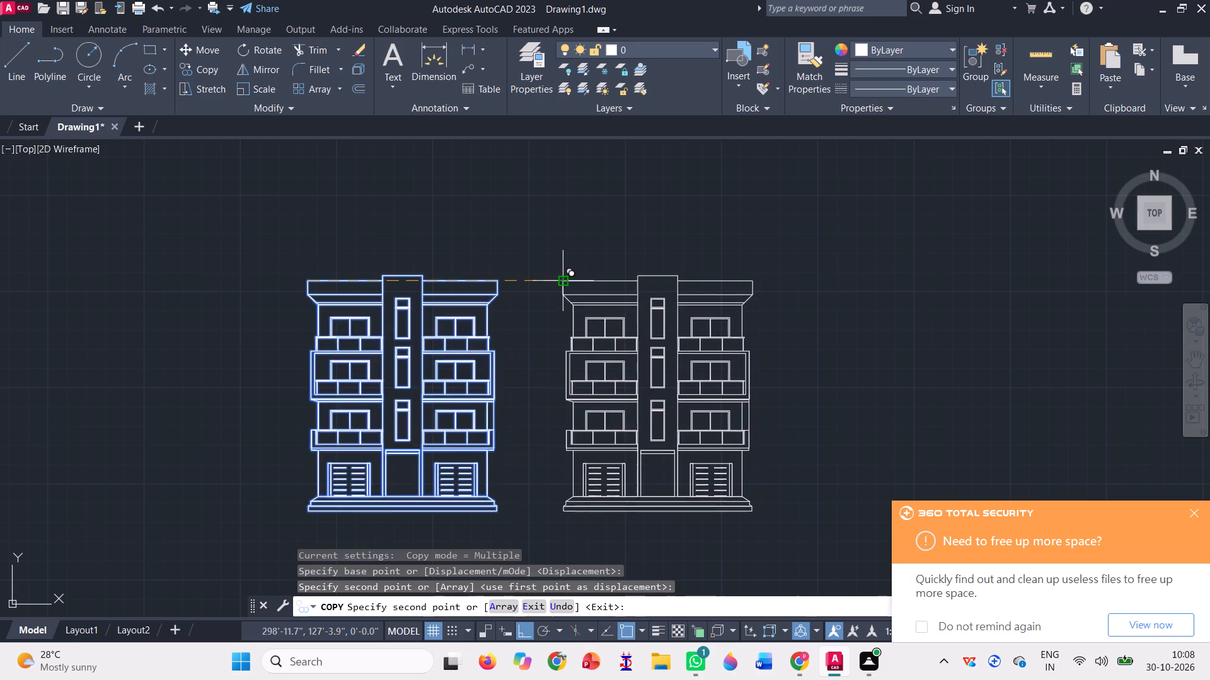
pyautogui.scroll(-1, 251, 248)
pyautogui.click(611, 255)
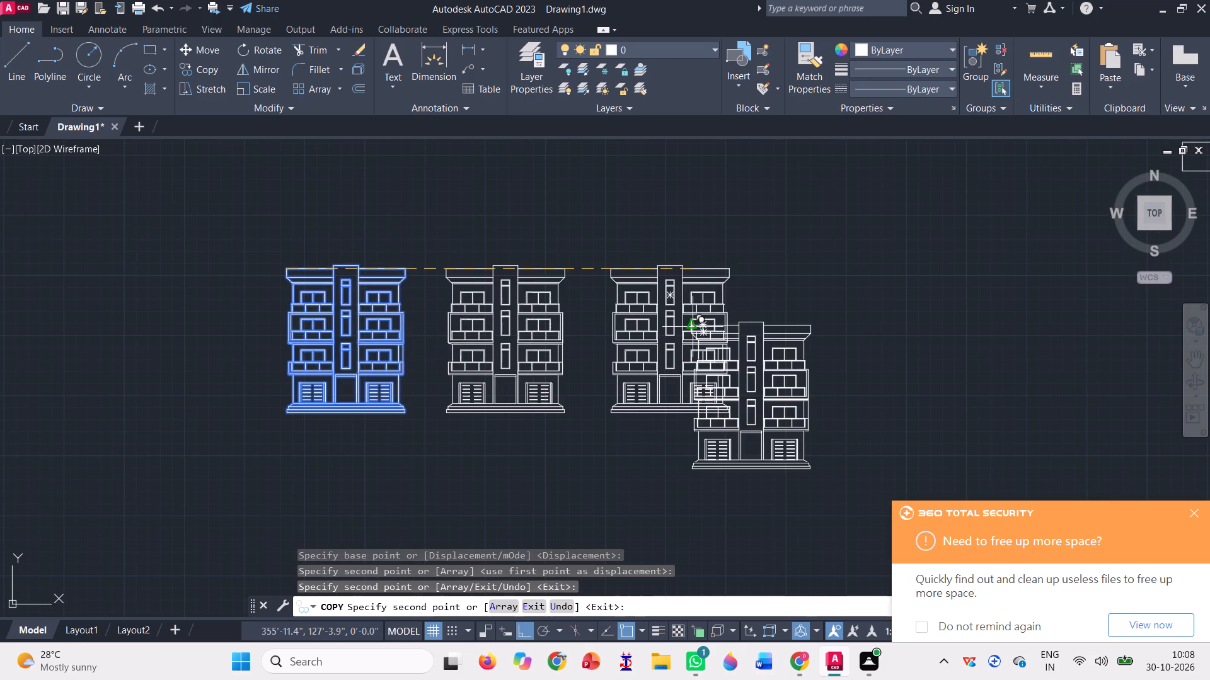
pyautogui.press('Escape')
# Change the colour of the entire rightmost elevation copy to black (0,0,0).
pyautogui.click(786, 467)
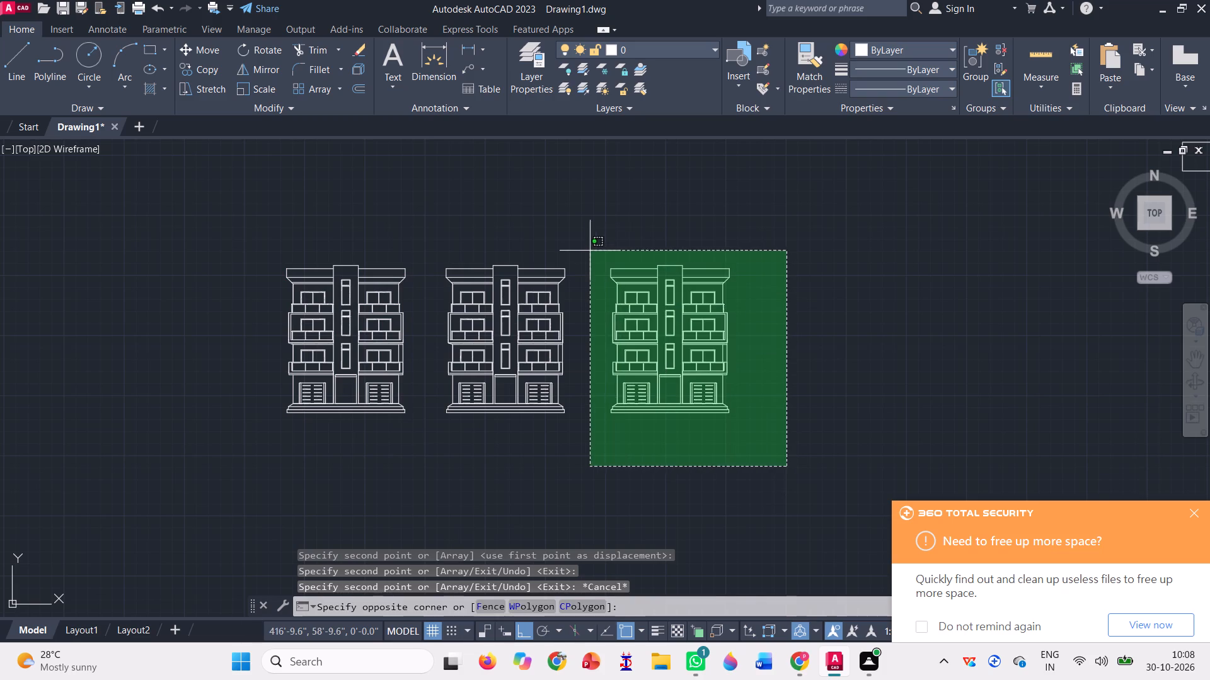
pyautogui.click(585, 246)
pyautogui.click(924, 45)
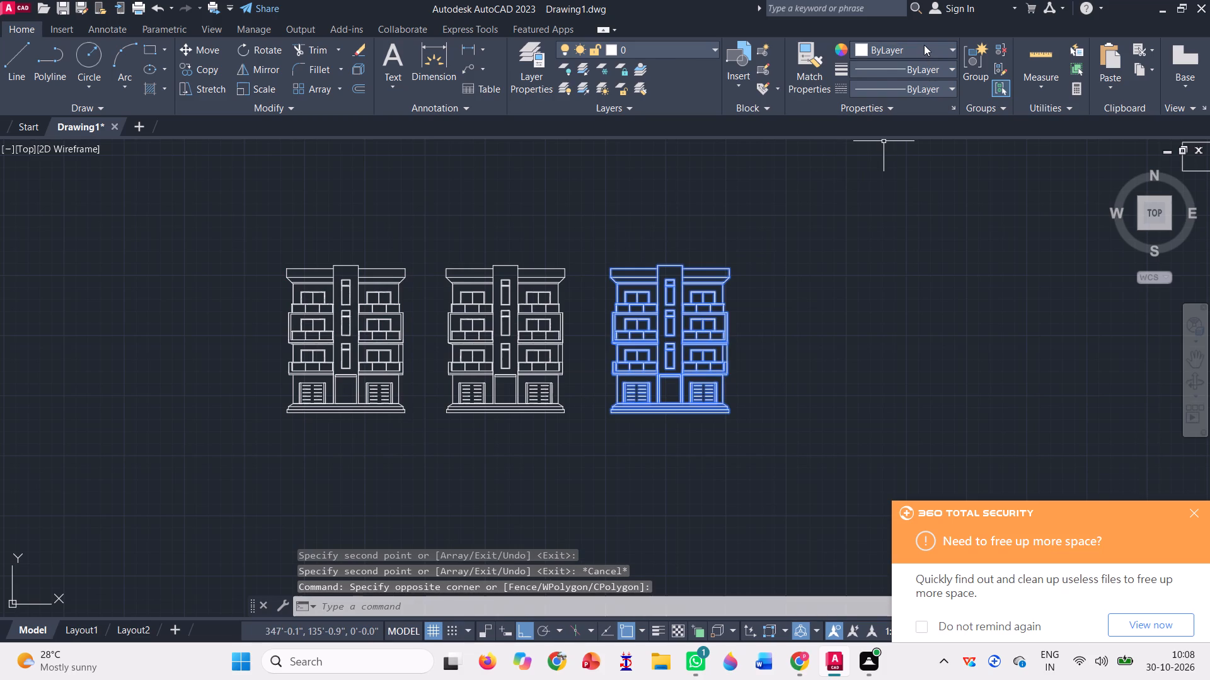
pyautogui.click(857, 105)
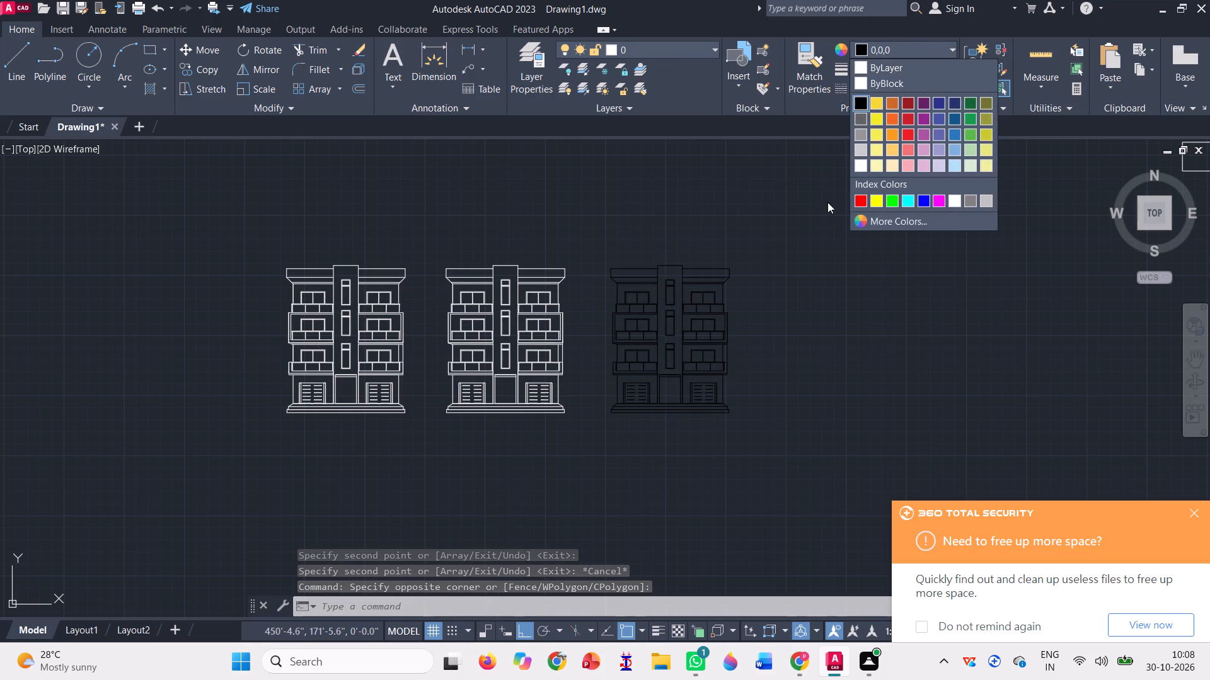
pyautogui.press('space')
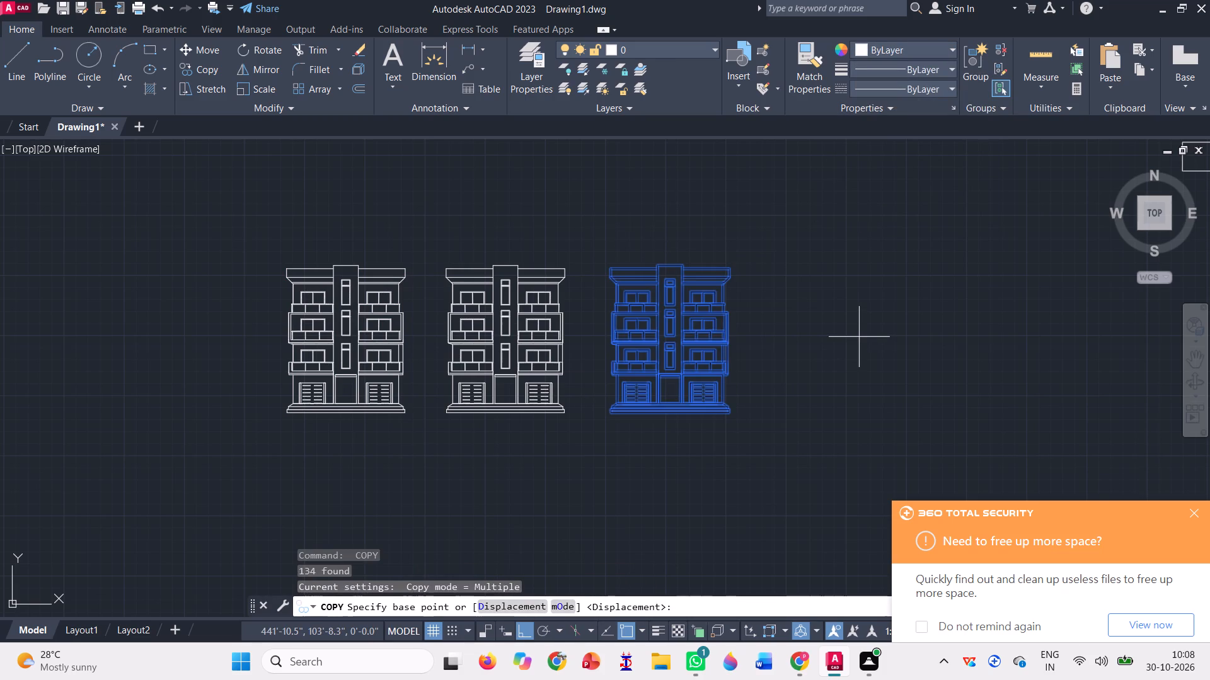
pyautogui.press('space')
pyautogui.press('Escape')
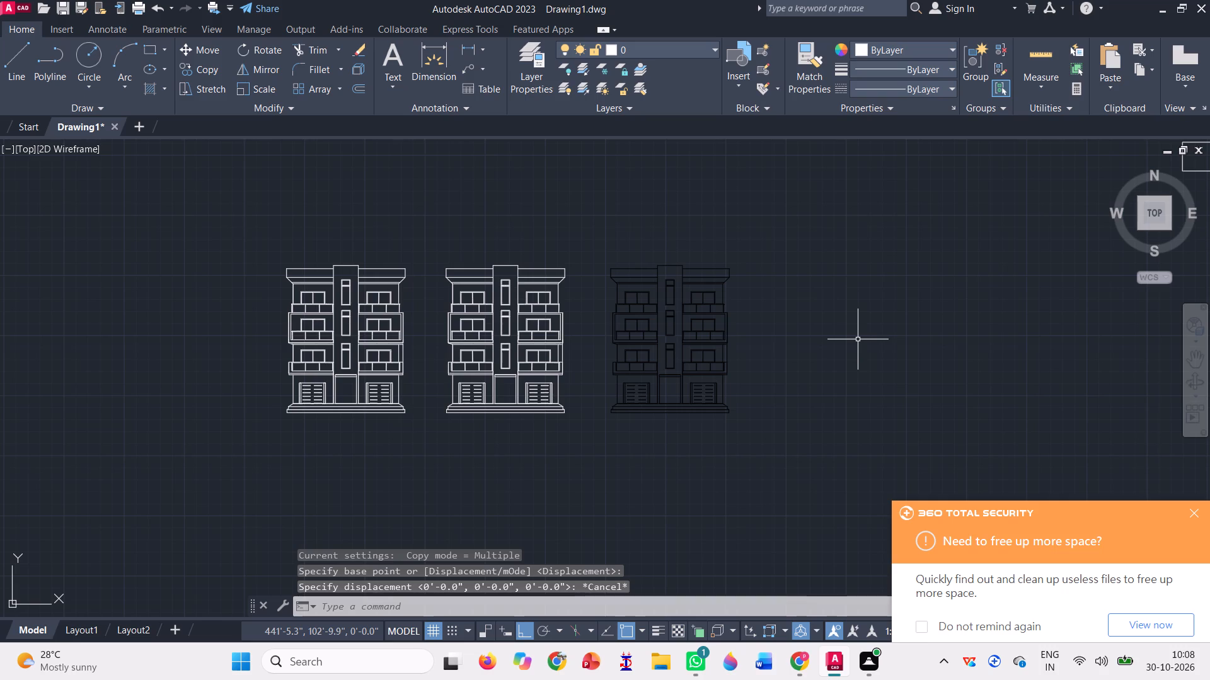
# Fill the roof parapet bands on both sides of the original elevation's tower with a Solid hatch in grey 99,100,102.
pyautogui.scroll(1, 220, 278)
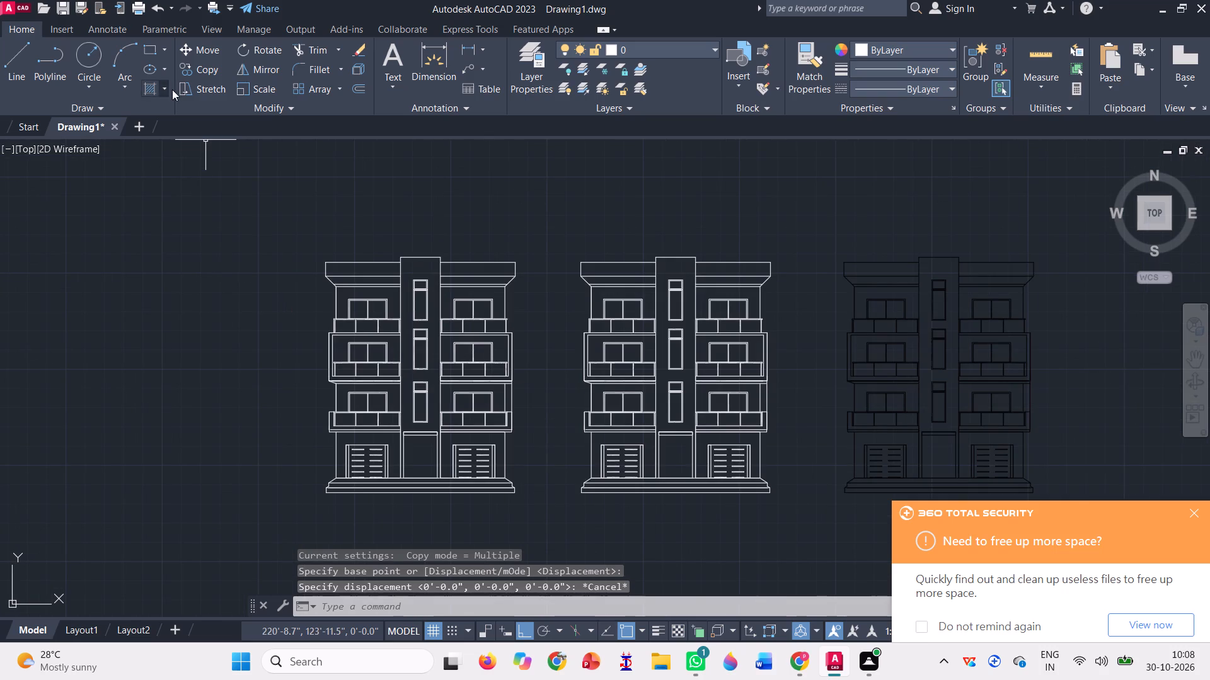
pyautogui.click(167, 84)
pyautogui.click(166, 141)
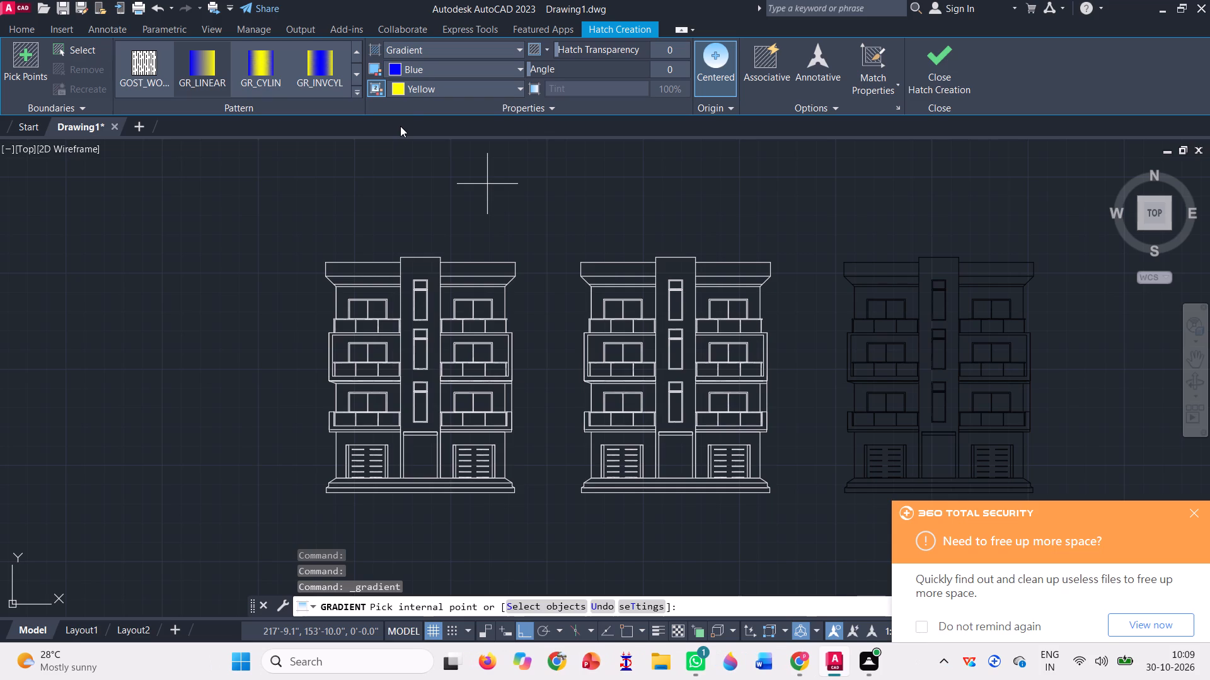
pyautogui.scroll(18, 200, 72)
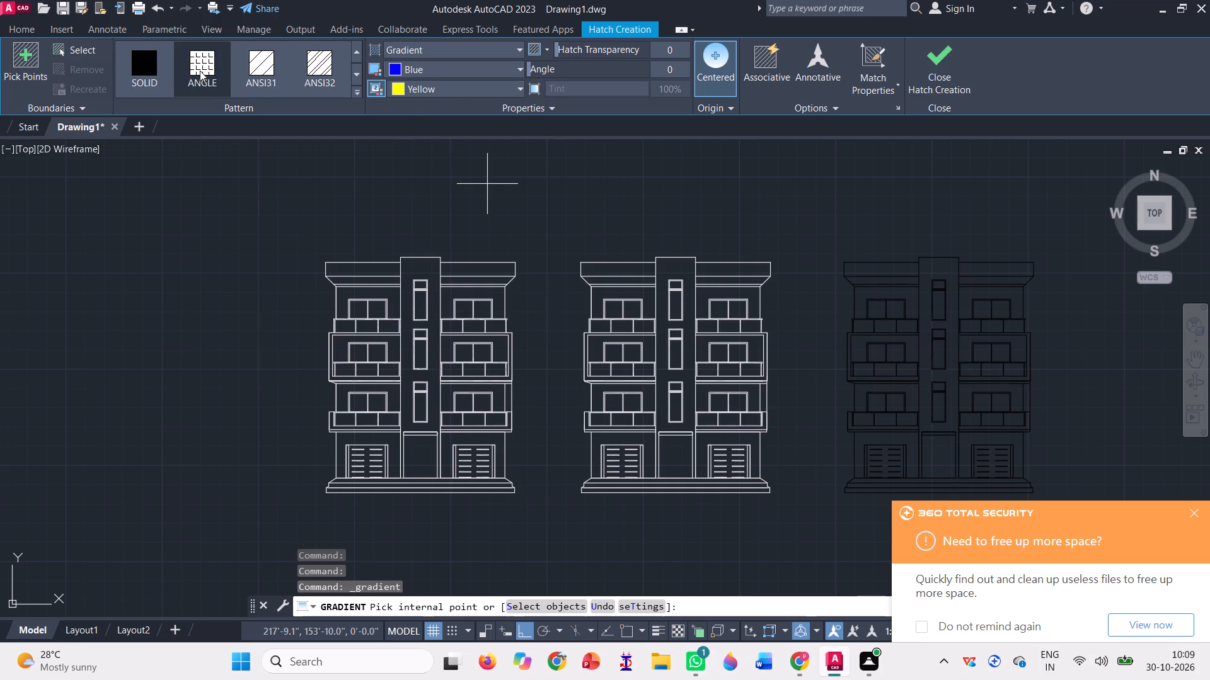
pyautogui.click(142, 72)
pyautogui.click(437, 72)
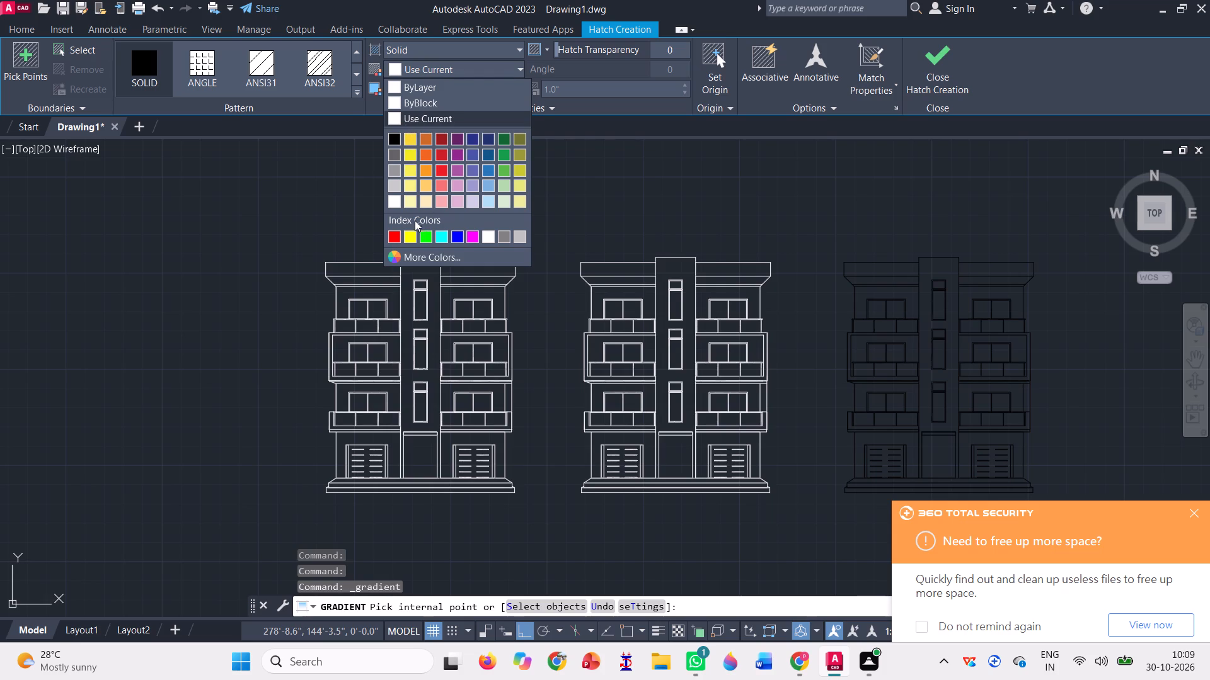
pyautogui.click(397, 148)
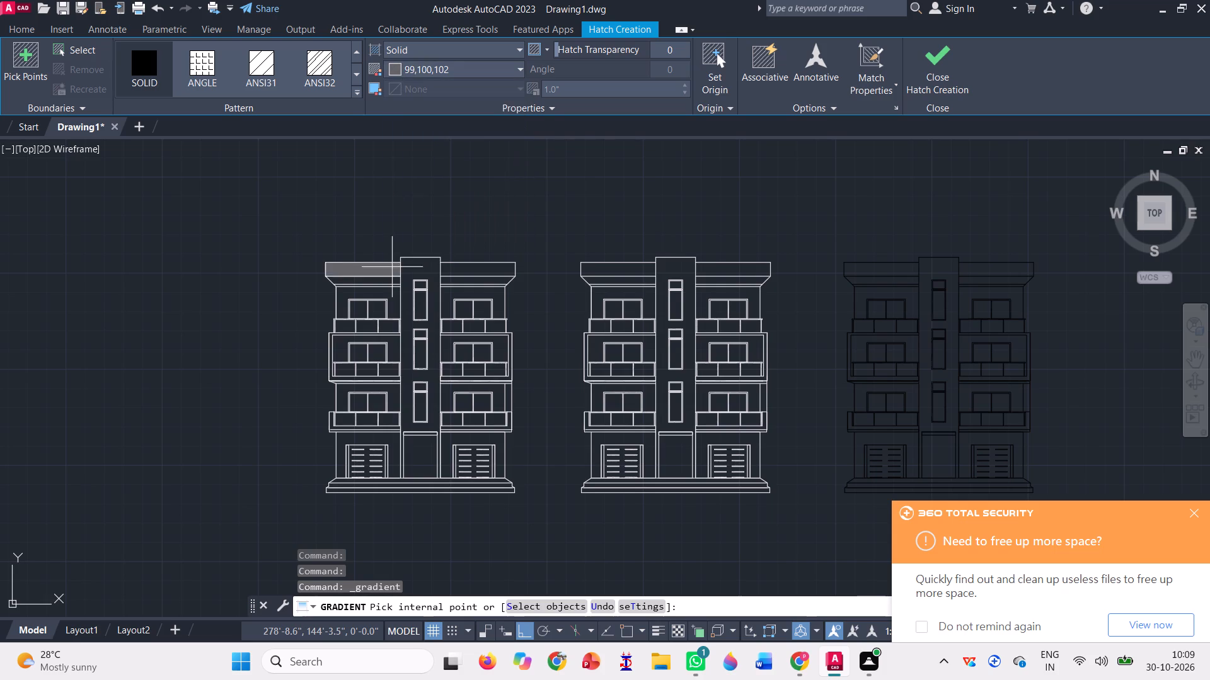
pyautogui.scroll(3, 385, 270)
pyautogui.click(381, 269)
pyautogui.scroll(-1, 350, 259)
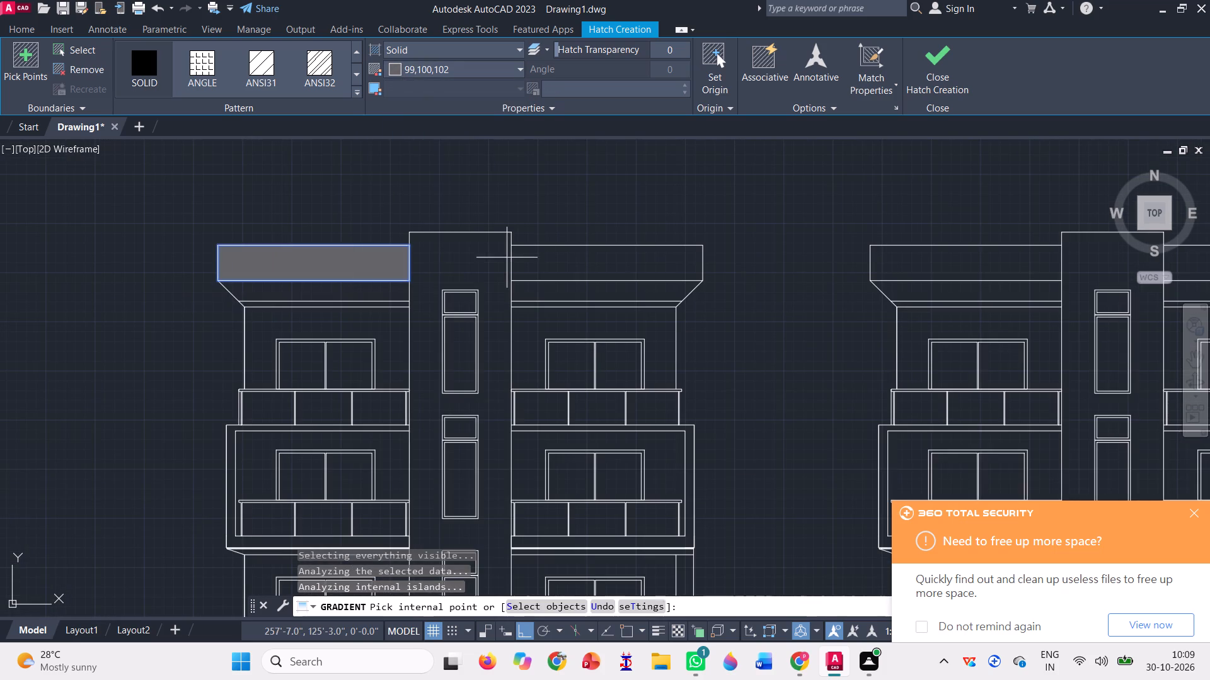
pyautogui.click(551, 254)
pyautogui.scroll(-1, 396, 224)
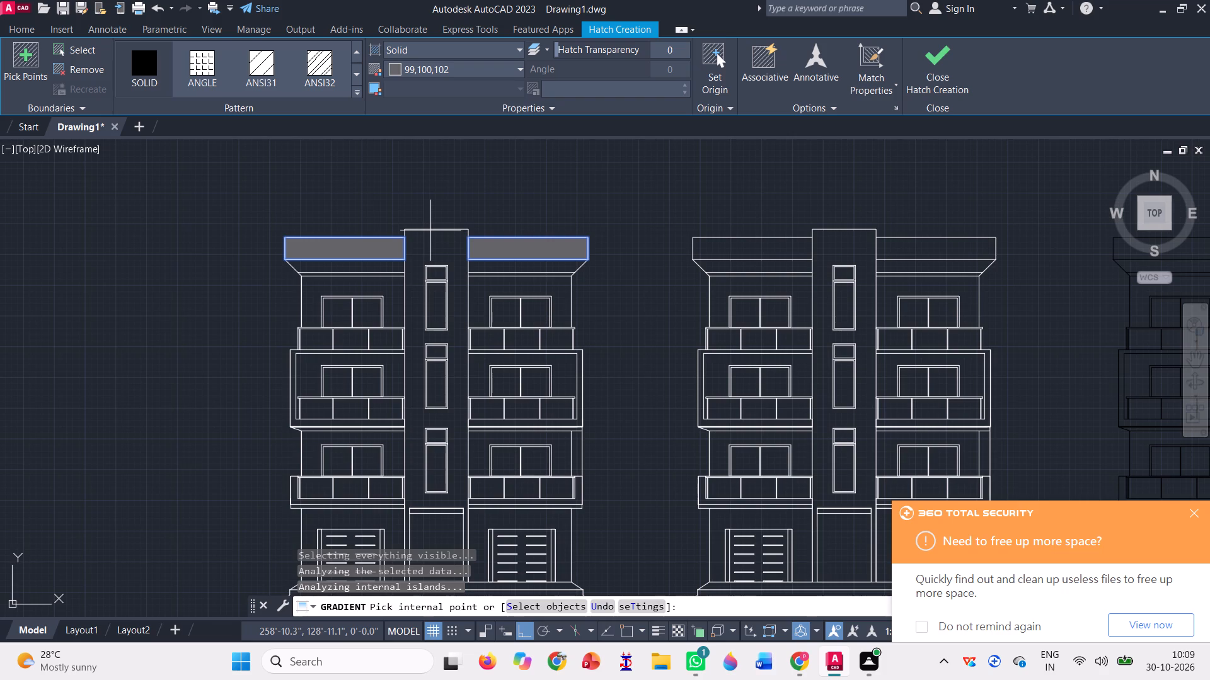
# Fill the L-shaped border and slab strip of the original elevation's lowest left balcony with the same solid grey hatch.
pyautogui.scroll(-1, 430, 230)
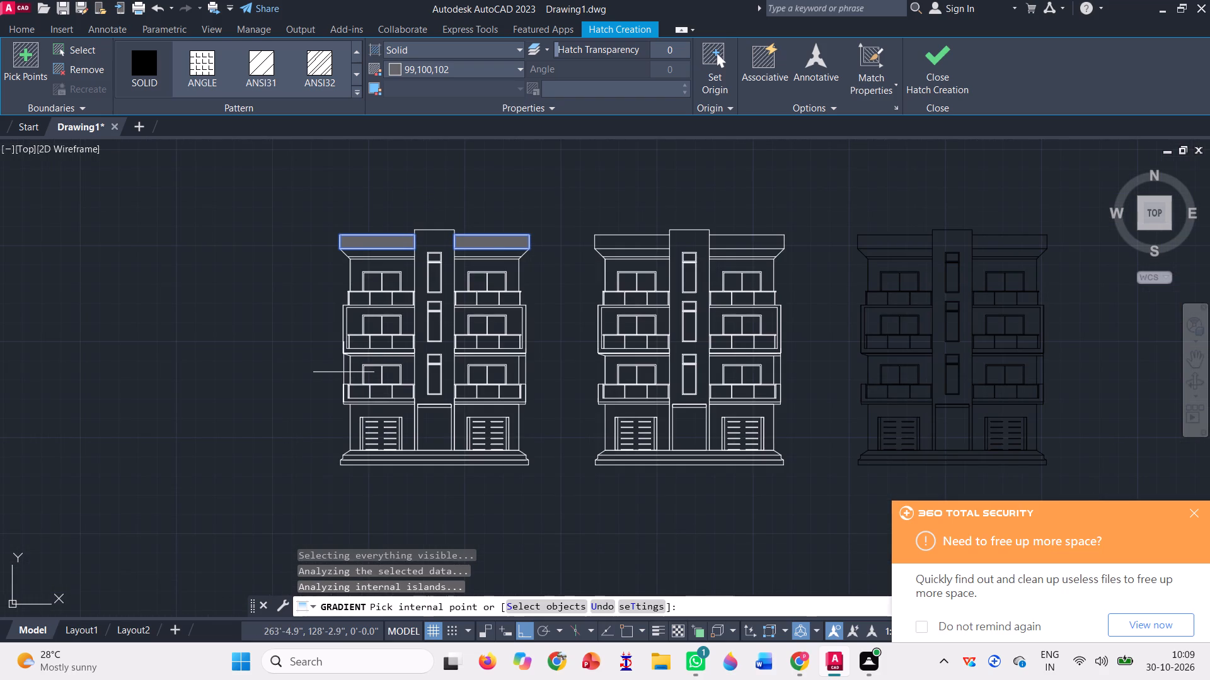
pyautogui.scroll(3, 357, 397)
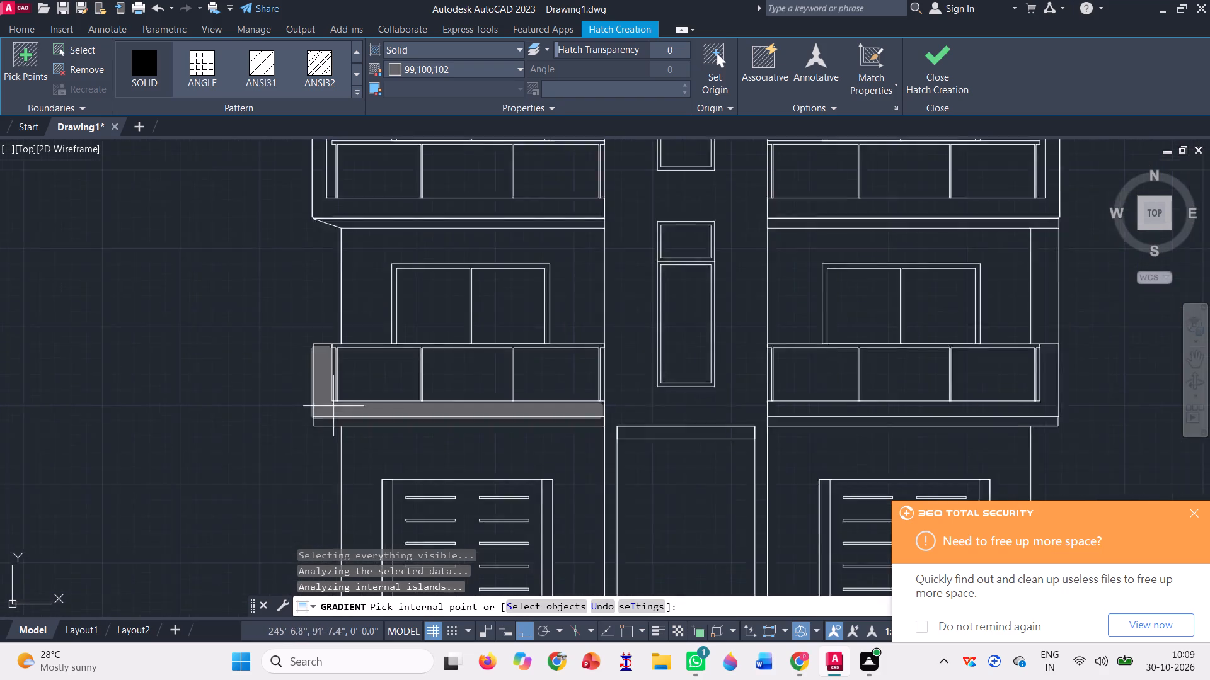
pyautogui.scroll(2, 333, 406)
pyautogui.click(298, 399)
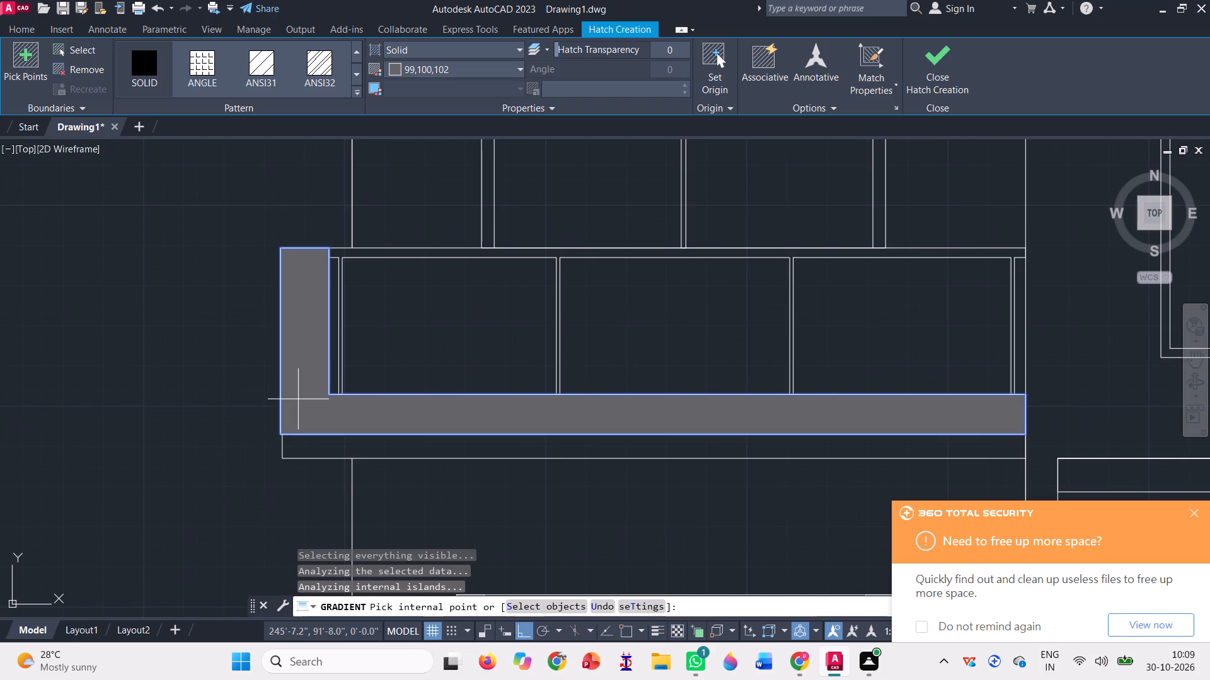
pyautogui.scroll(-1, 299, 339)
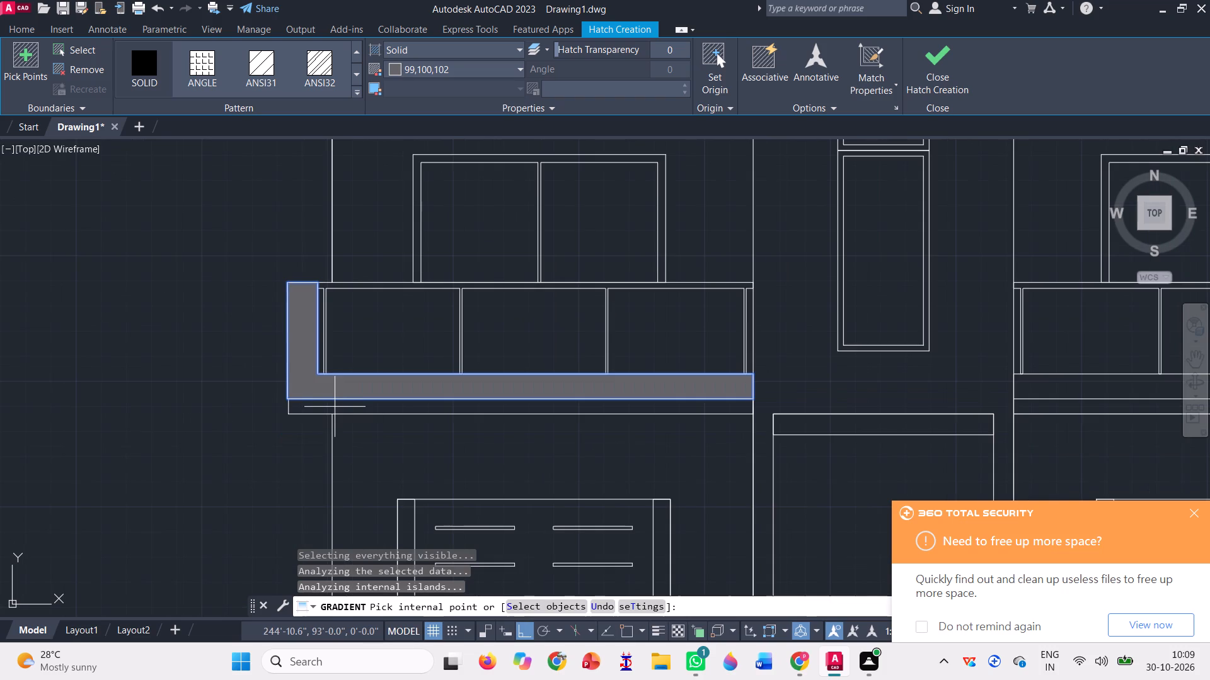
pyautogui.click(334, 410)
# Fill the L-shaped border and slab strip of the original elevation's lowest right balcony with solid grey, and finish the hatch.
pyautogui.scroll(-2, 229, 394)
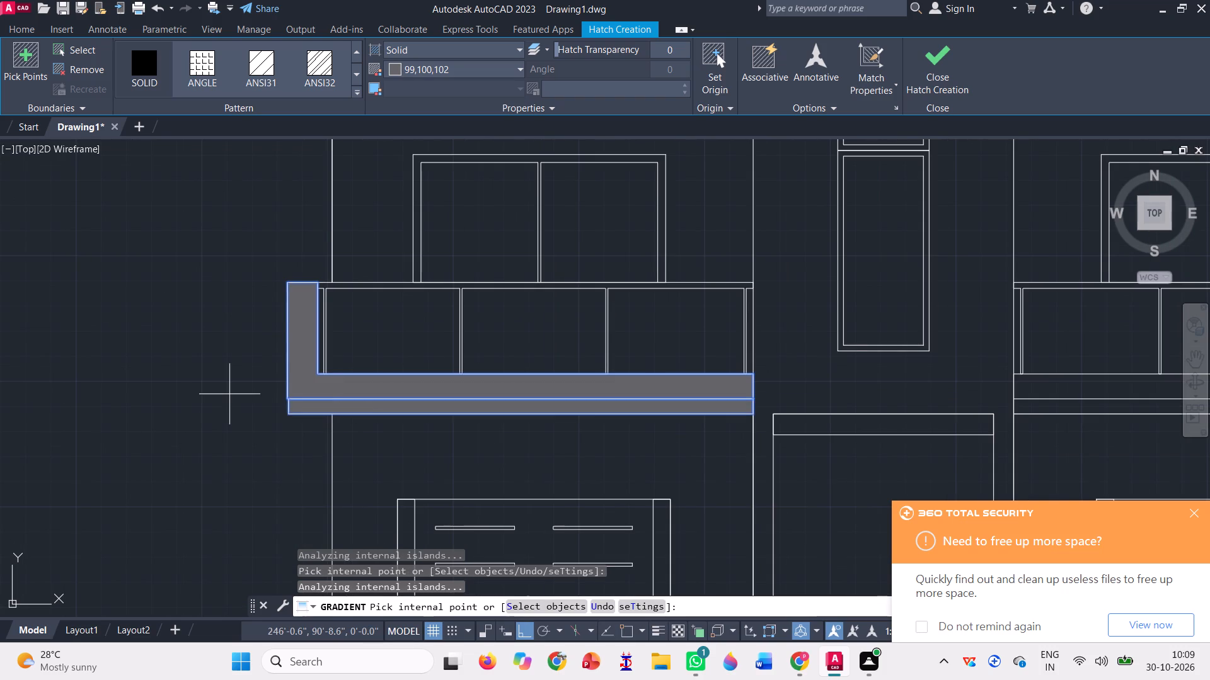
pyautogui.scroll(-2, 229, 394)
pyautogui.scroll(3, 509, 382)
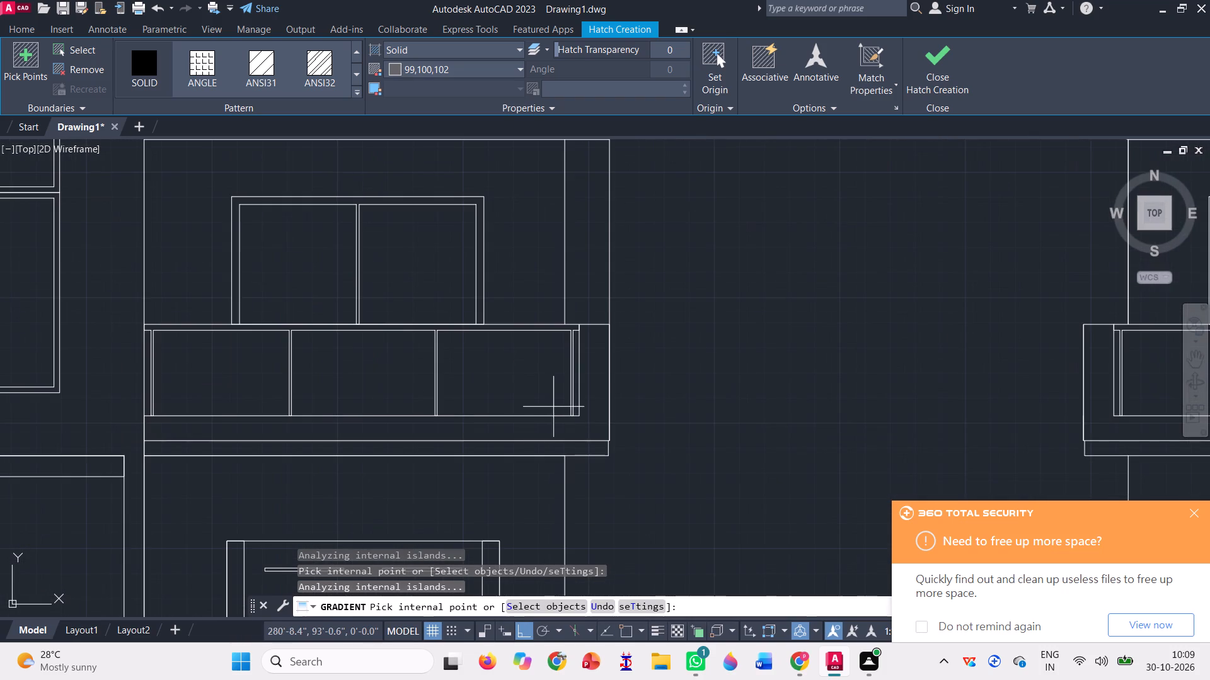
pyautogui.click(593, 419)
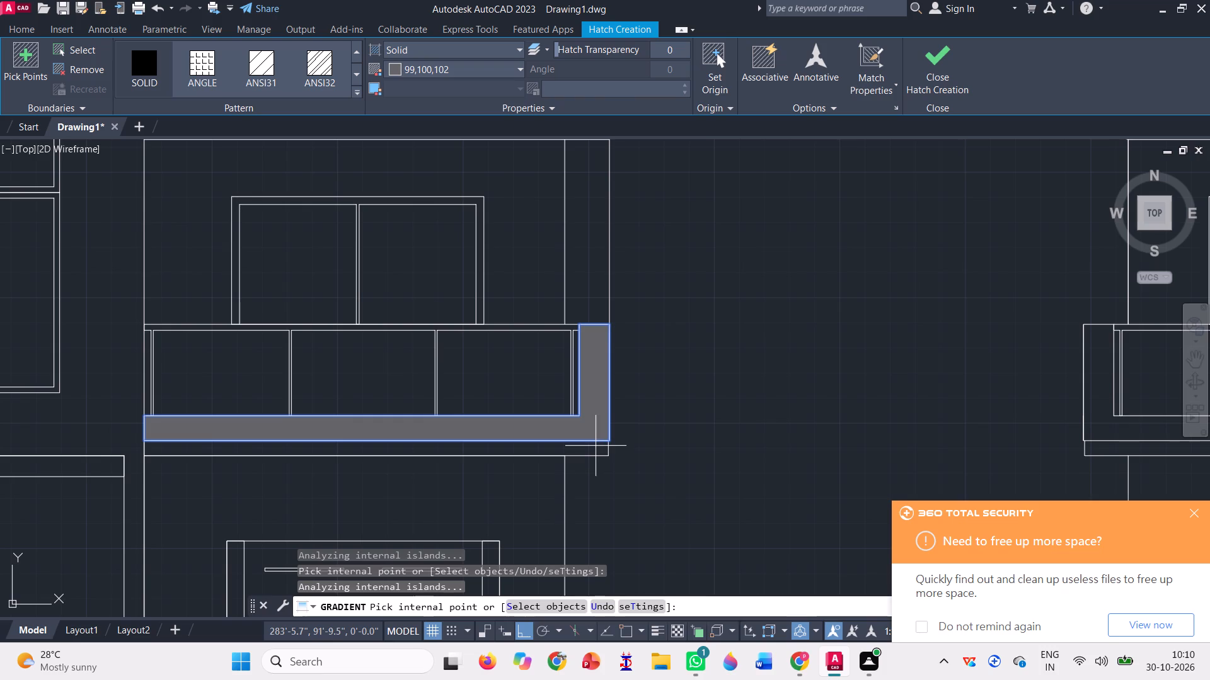
pyautogui.click(585, 448)
pyautogui.scroll(-3, 601, 435)
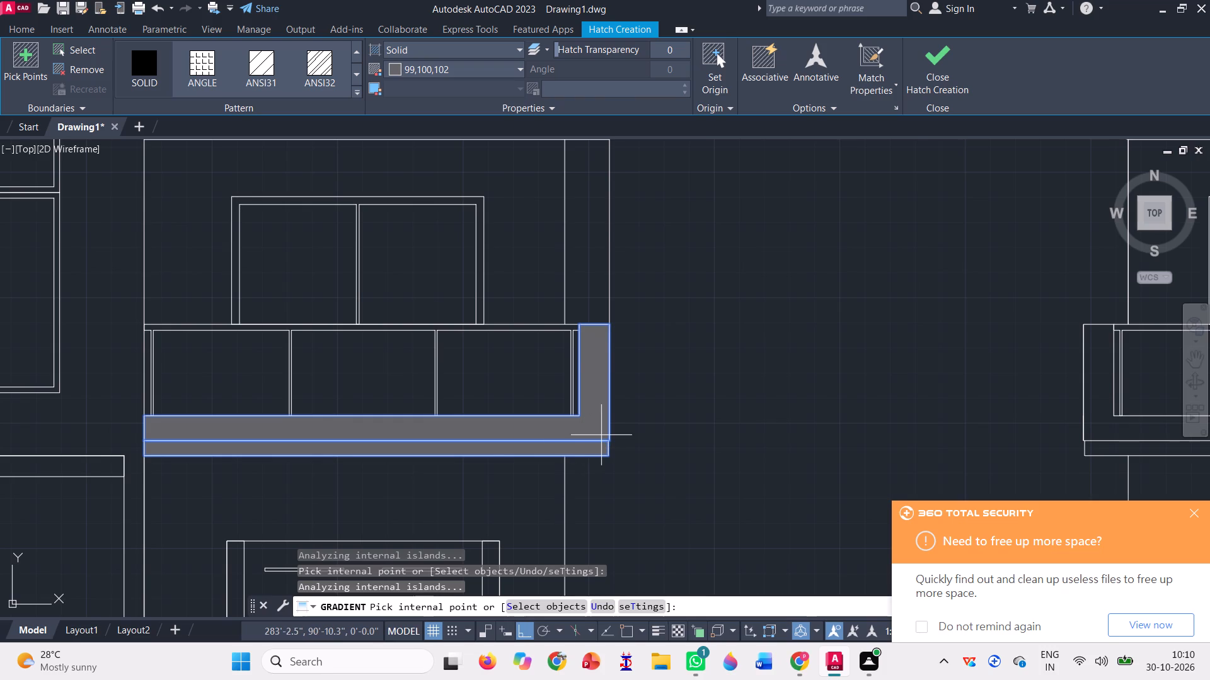
pyautogui.scroll(-1, 515, 416)
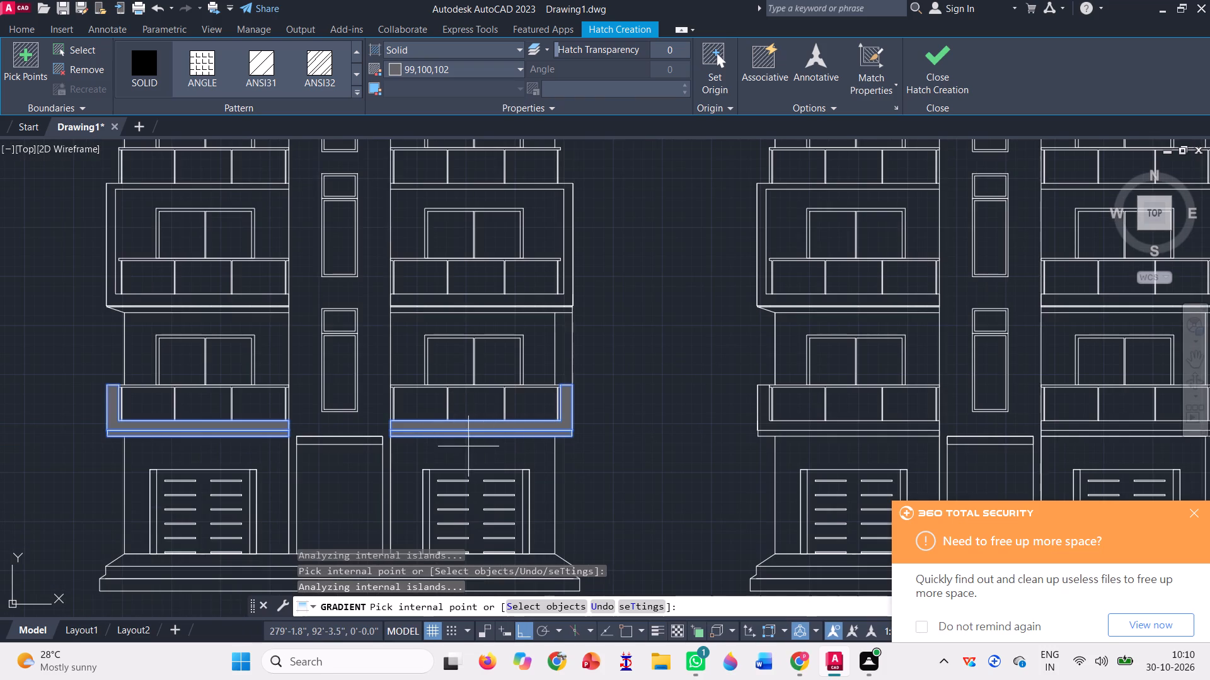
pyautogui.scroll(-1, 512, 463)
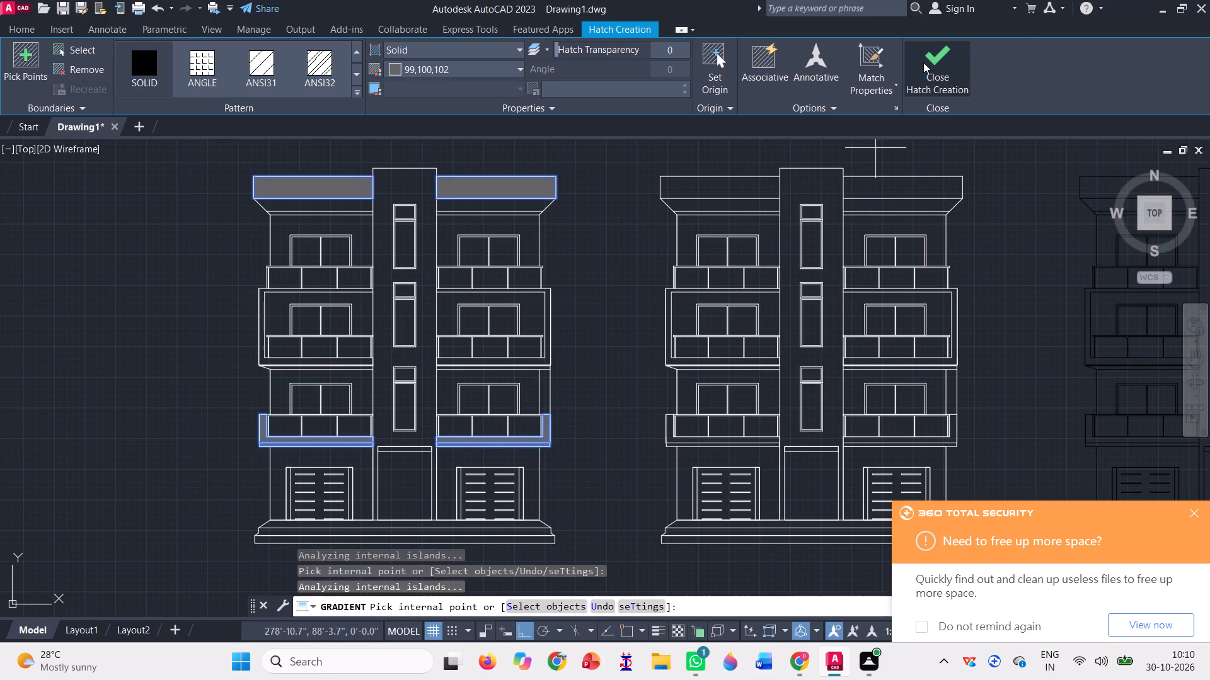
pyautogui.click(921, 60)
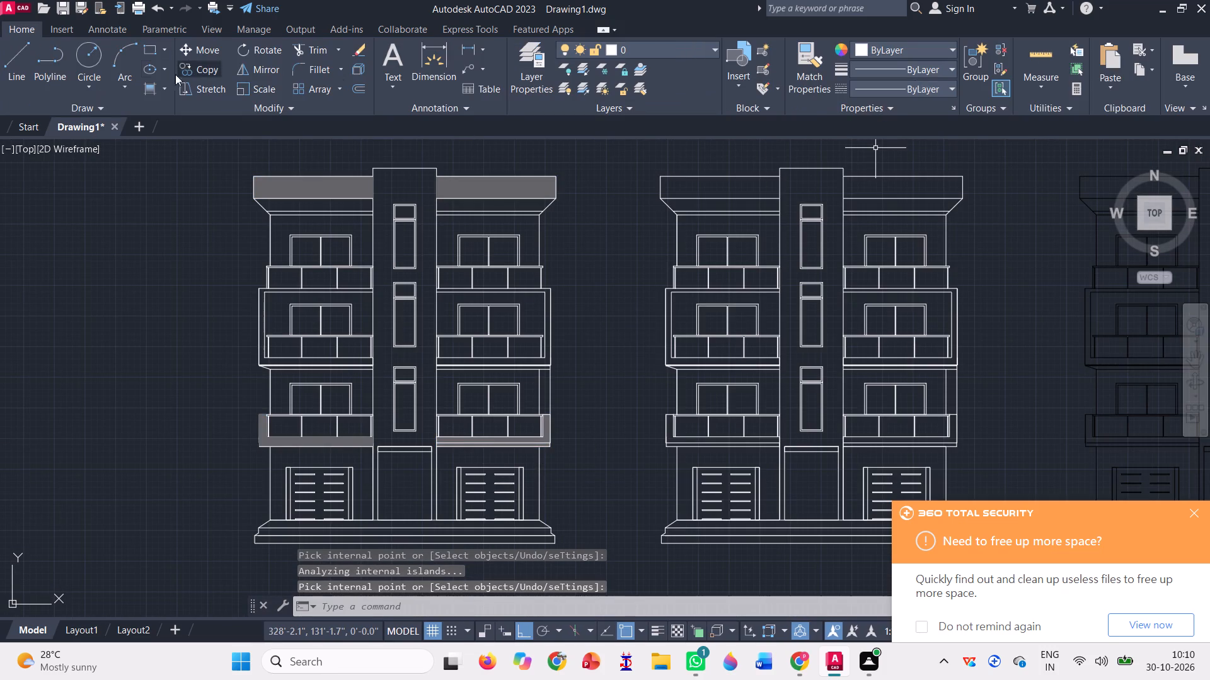
# Fill the original elevation's central tower around its windows with a Solid hatch in pale yellow 248,246,176.
pyautogui.click(149, 89)
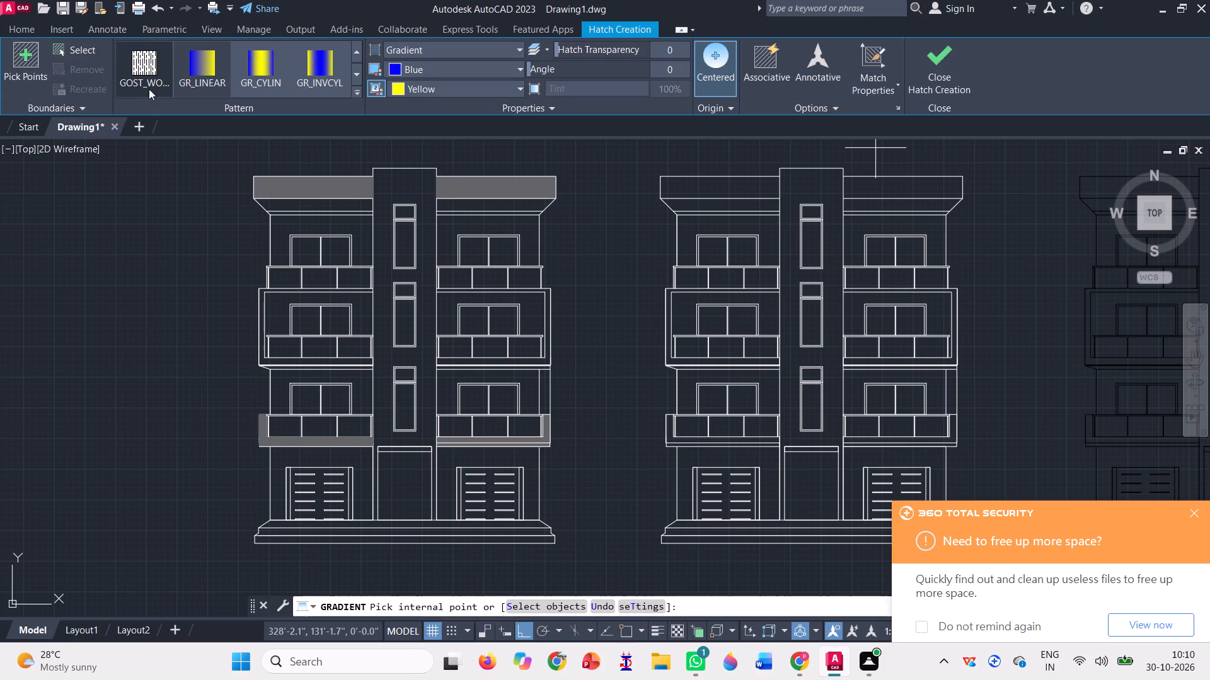
pyautogui.scroll(15, 173, 71)
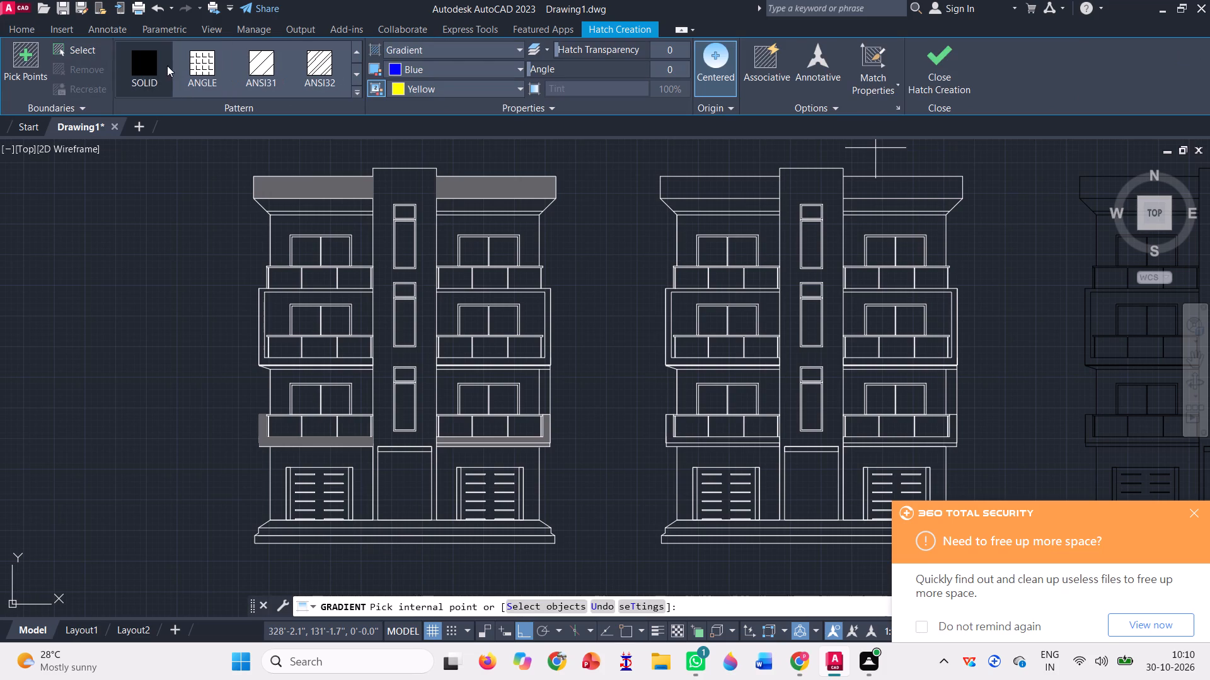
pyautogui.click(146, 66)
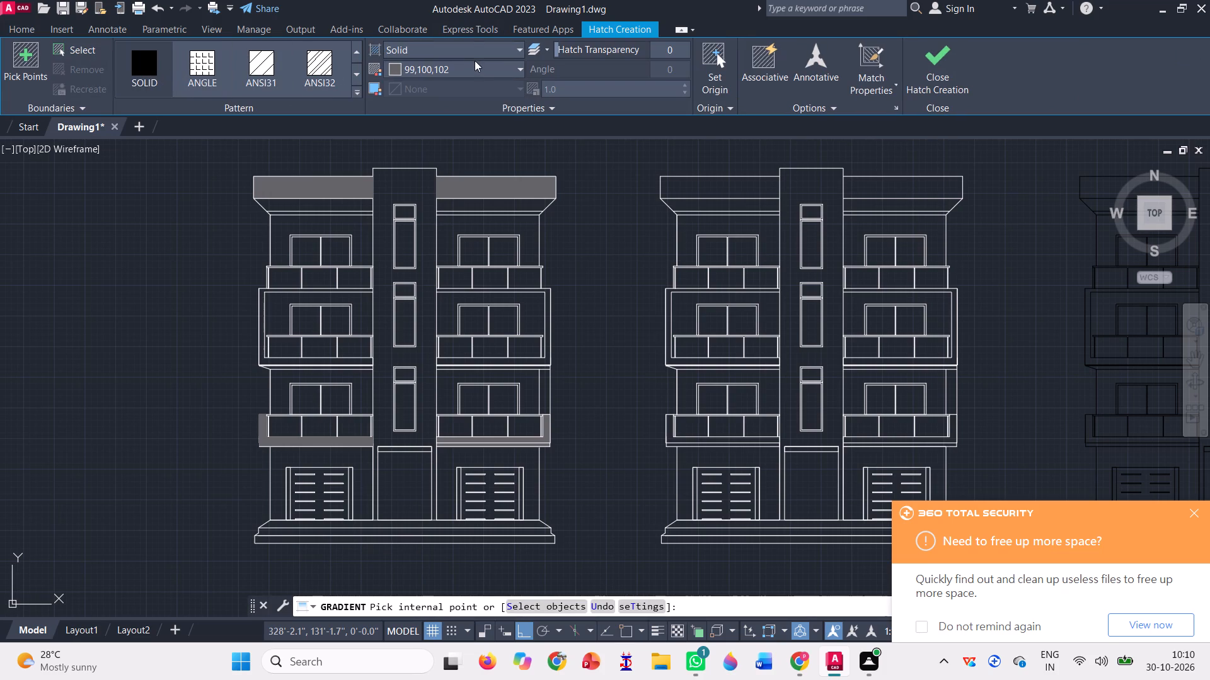
pyautogui.click(477, 64)
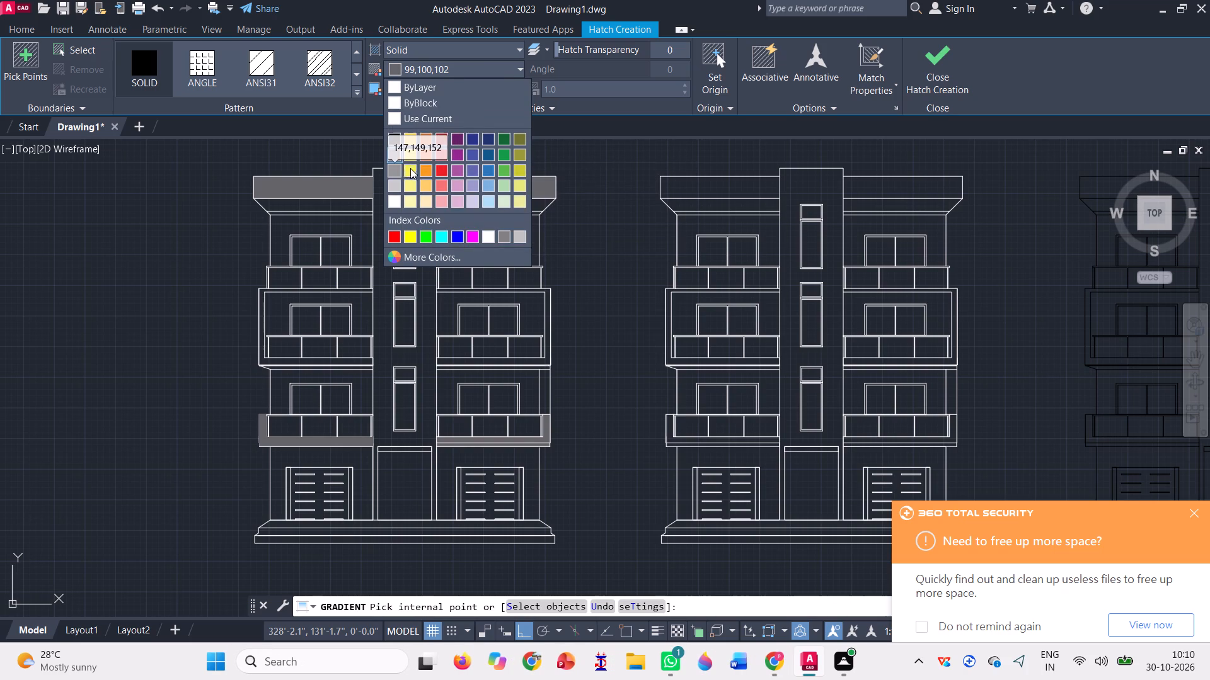
pyautogui.click(413, 203)
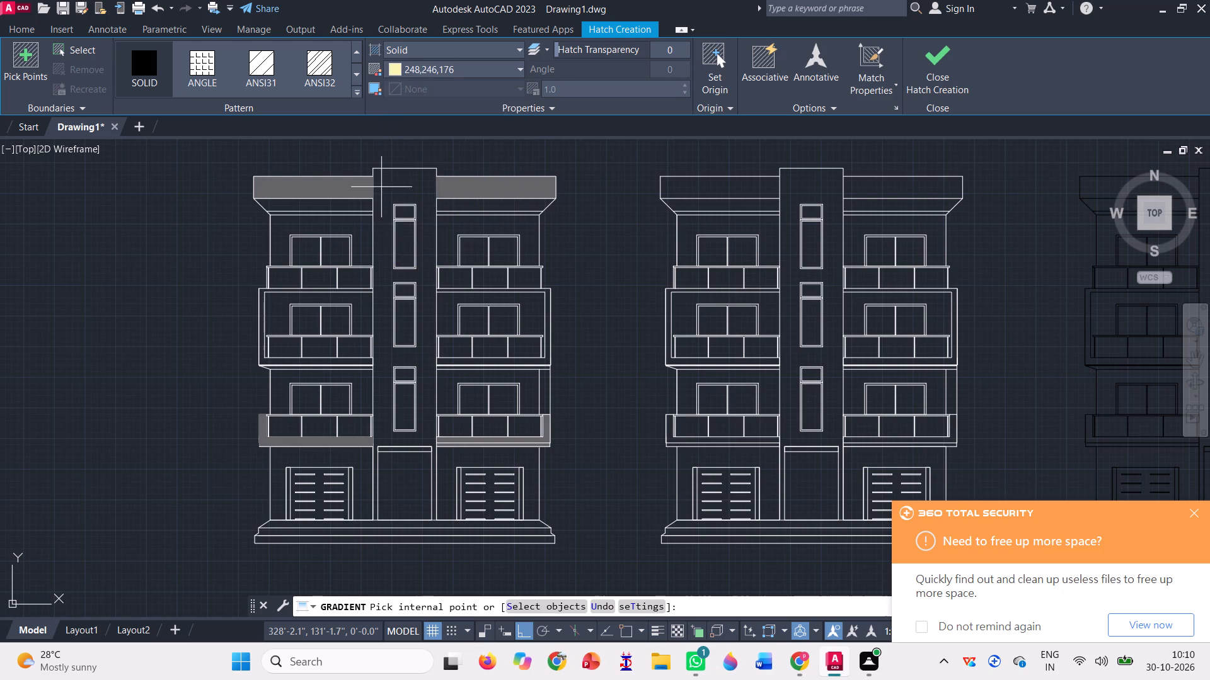
pyautogui.click(381, 180)
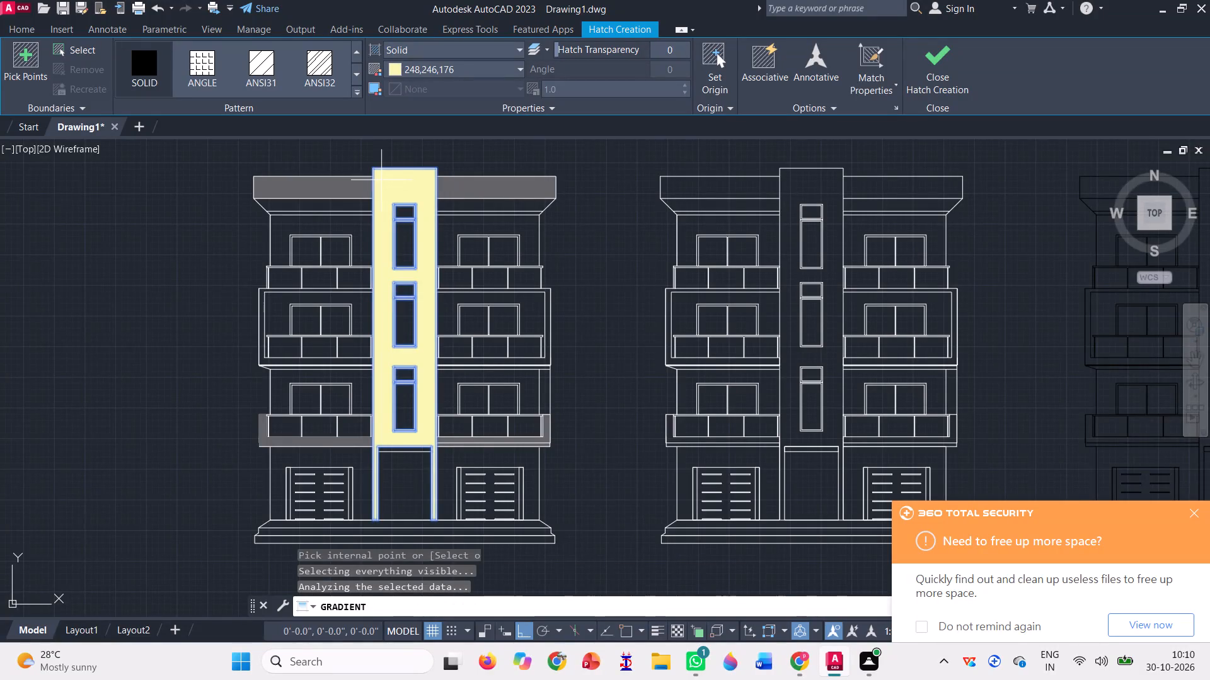
# Change the tower hatch's colour to DIC 1 from the DIC COLOR GUIDE(R) colour book.
pyautogui.click(498, 67)
pyautogui.click(435, 236)
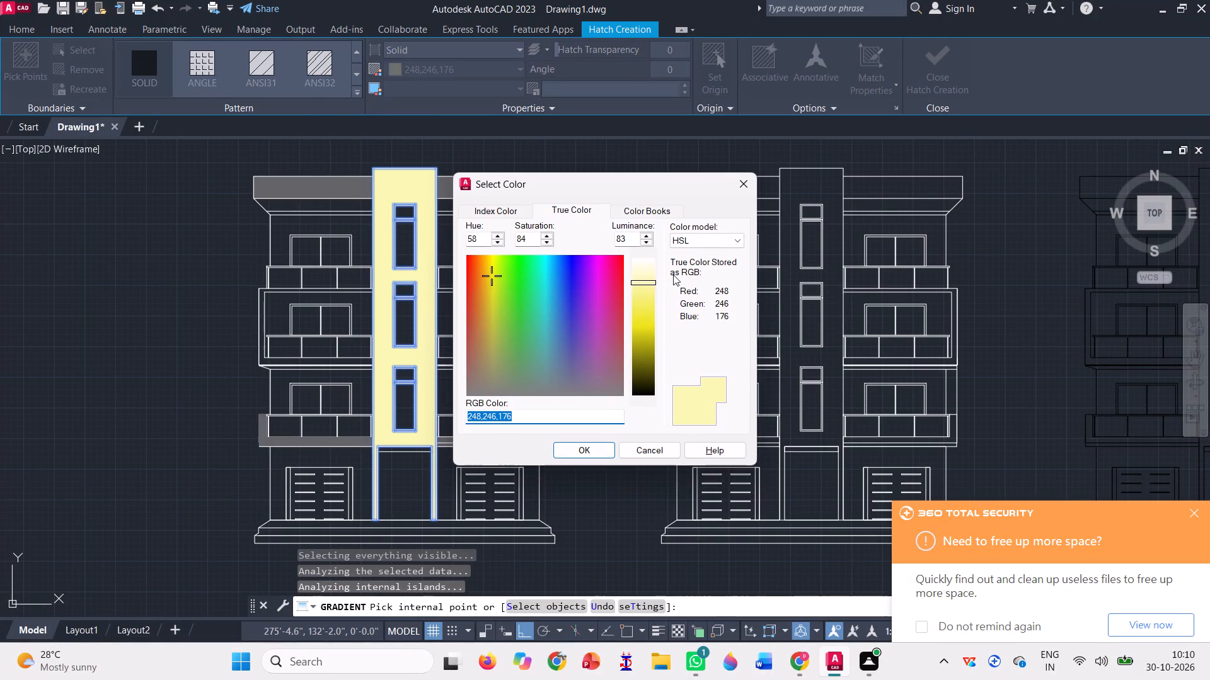
pyautogui.click(652, 326)
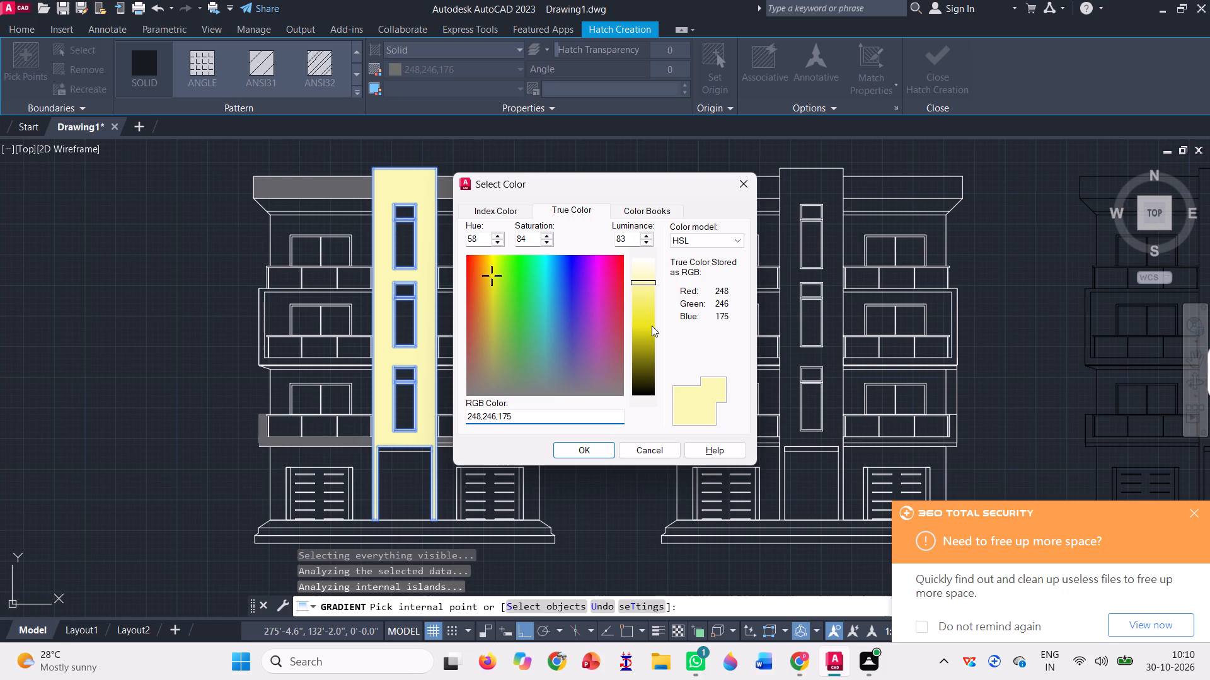
pyautogui.click(642, 332)
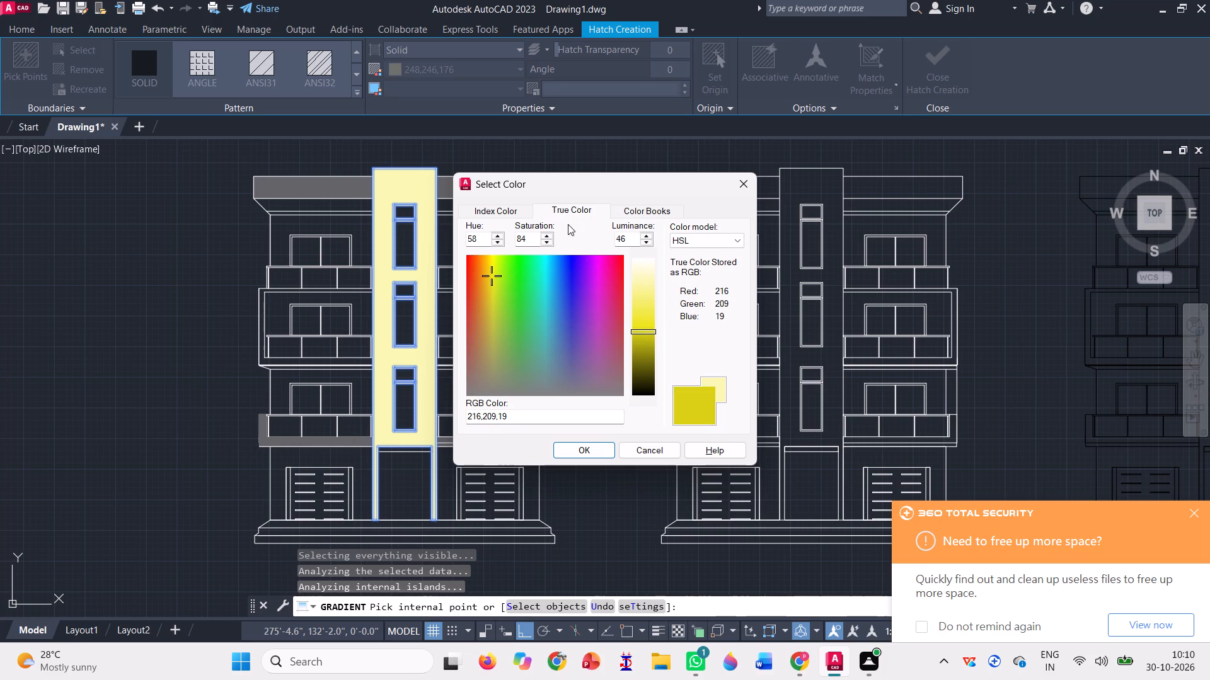
pyautogui.click(635, 206)
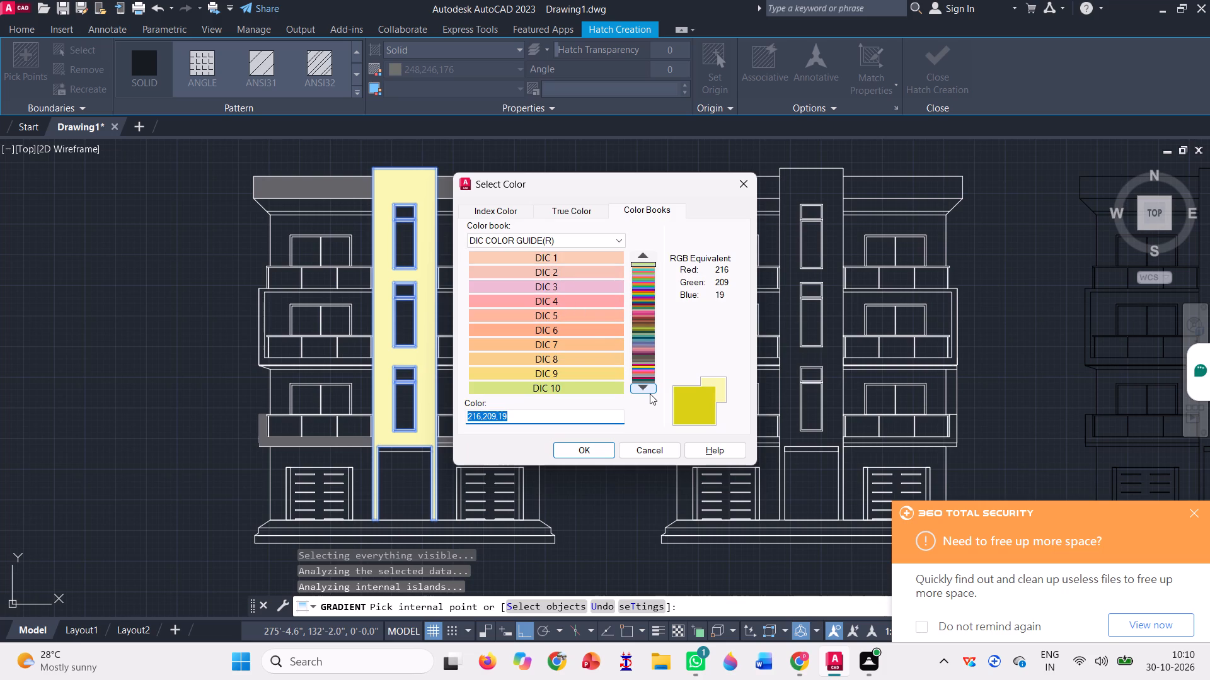
pyautogui.click(558, 252)
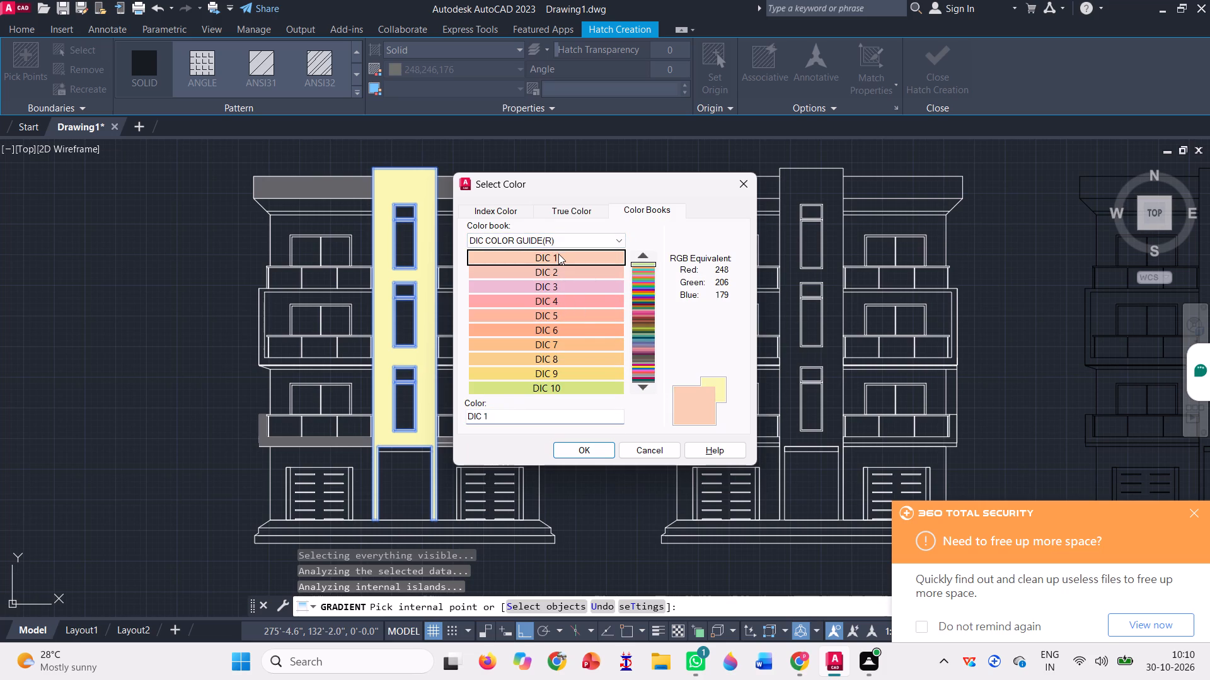
pyautogui.click(645, 387)
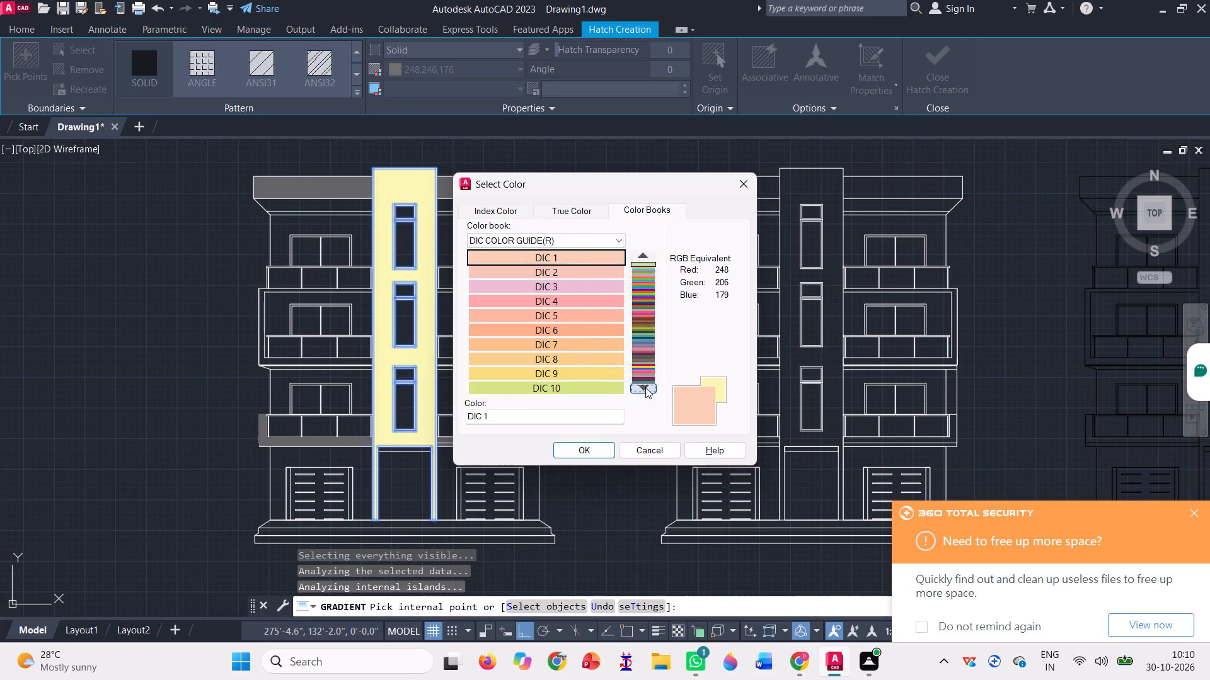
pyautogui.click(645, 387)
pyautogui.click(645, 387)
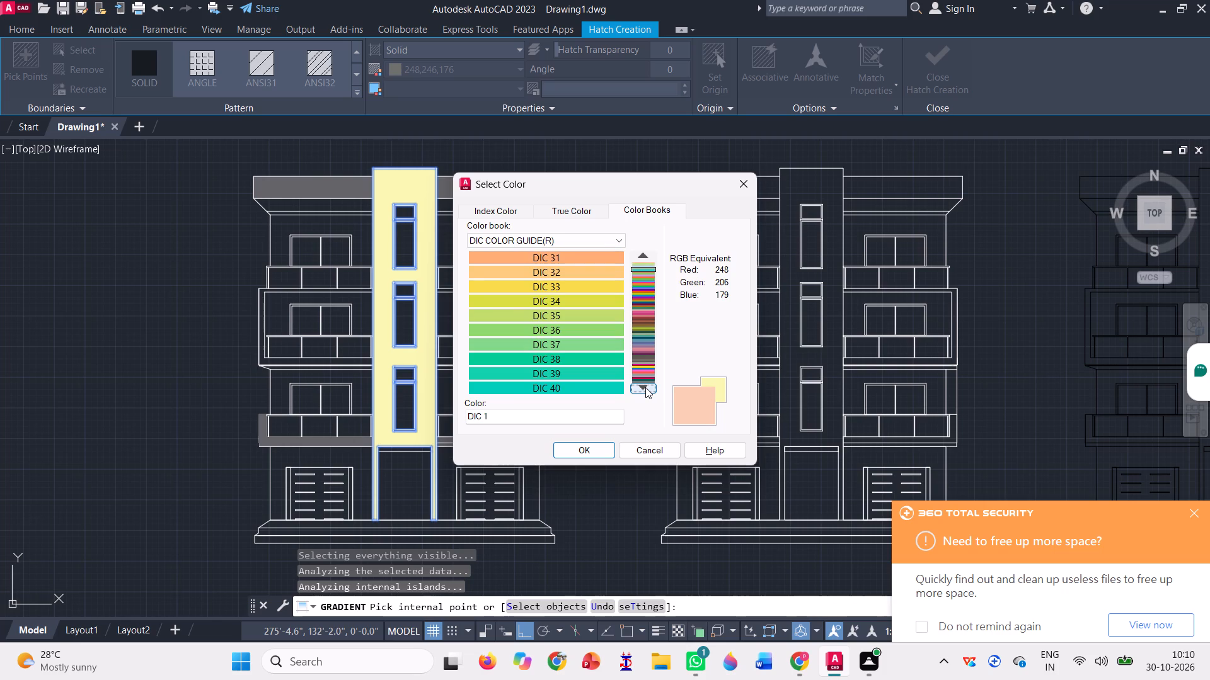
pyautogui.click(645, 387)
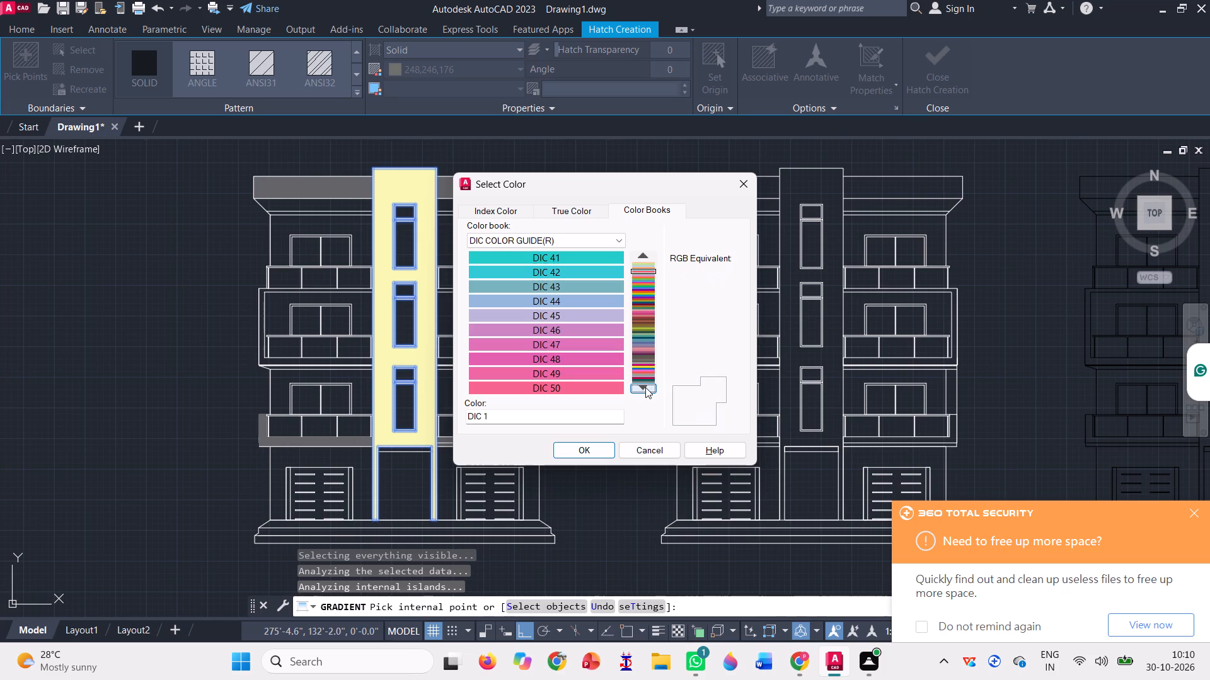
pyautogui.click(645, 387)
pyautogui.click(648, 387)
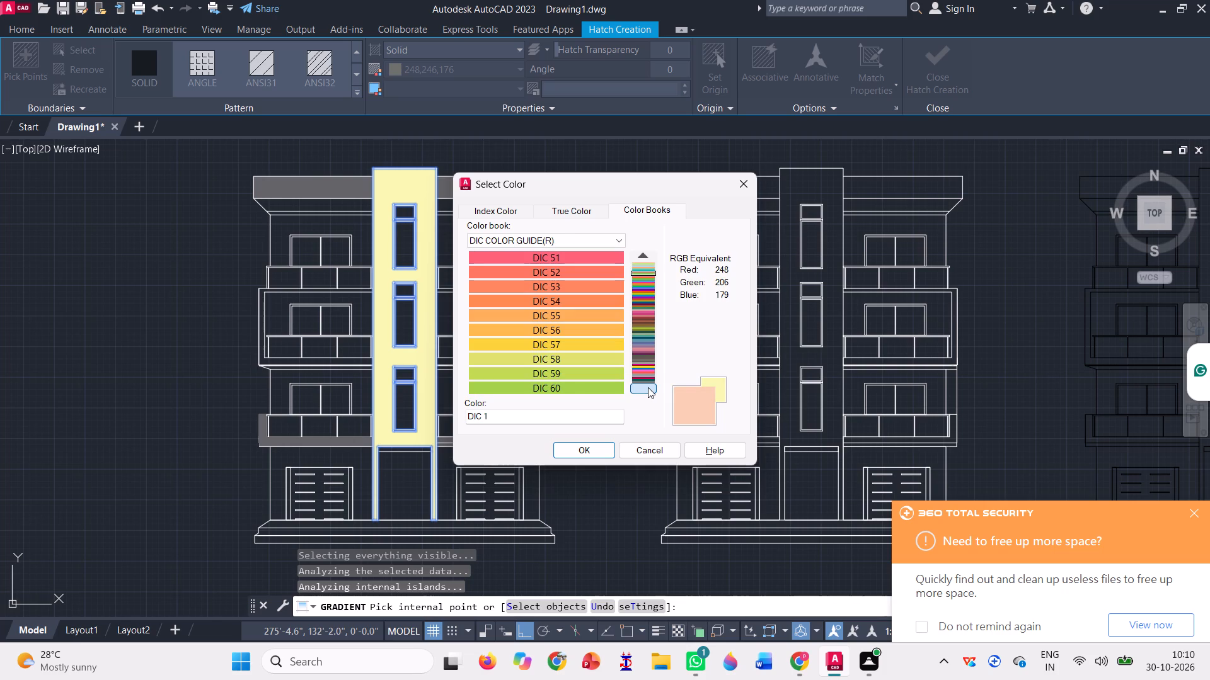
pyautogui.click(648, 387)
pyautogui.click(648, 387)
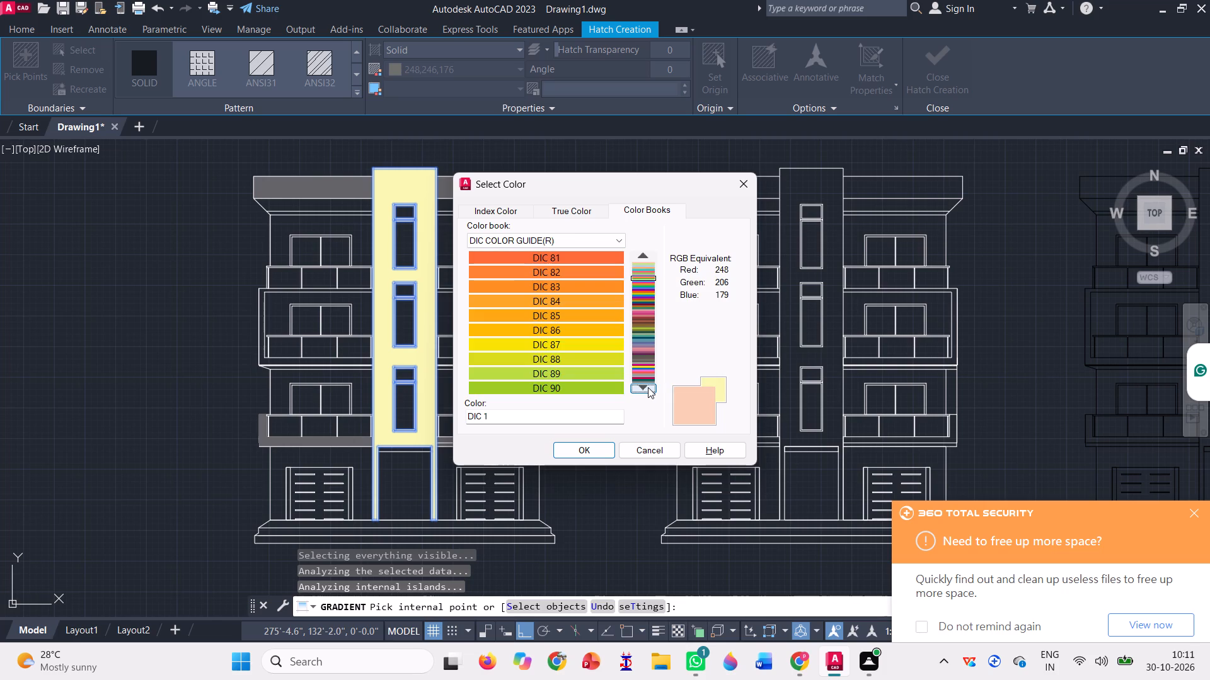
pyautogui.click(648, 387)
pyautogui.click(648, 387)
pyautogui.click(648, 387)
pyautogui.click(648, 387)
pyautogui.click(648, 387)
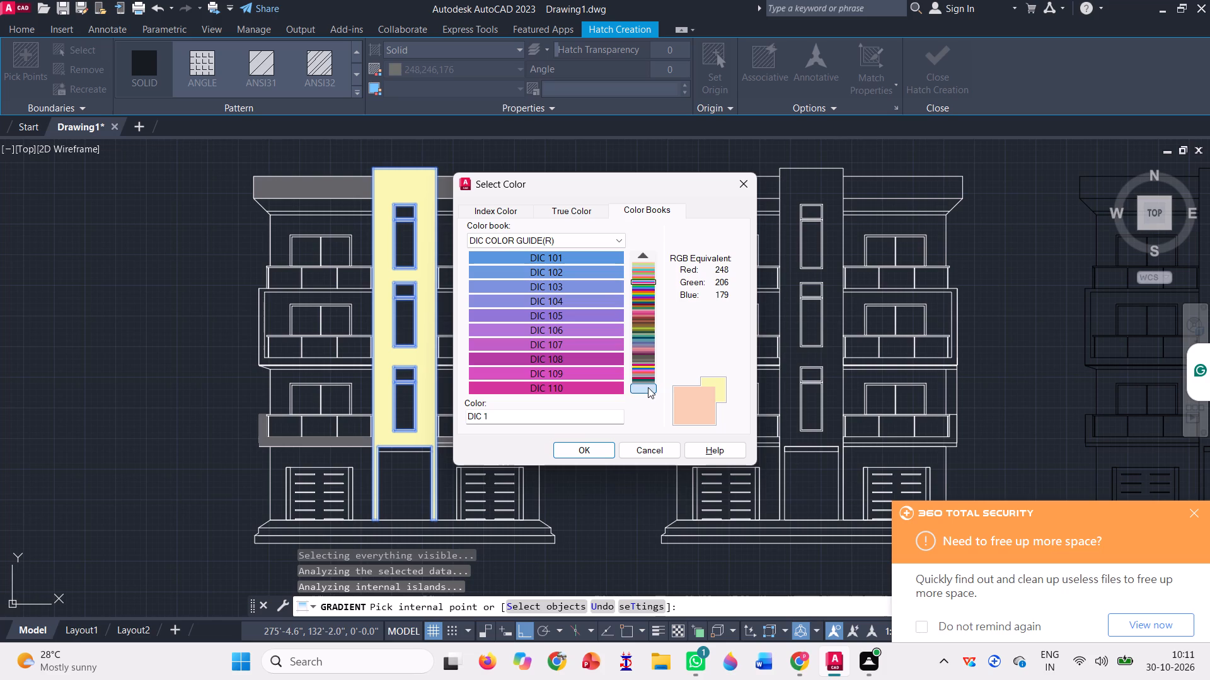
pyautogui.click(580, 447)
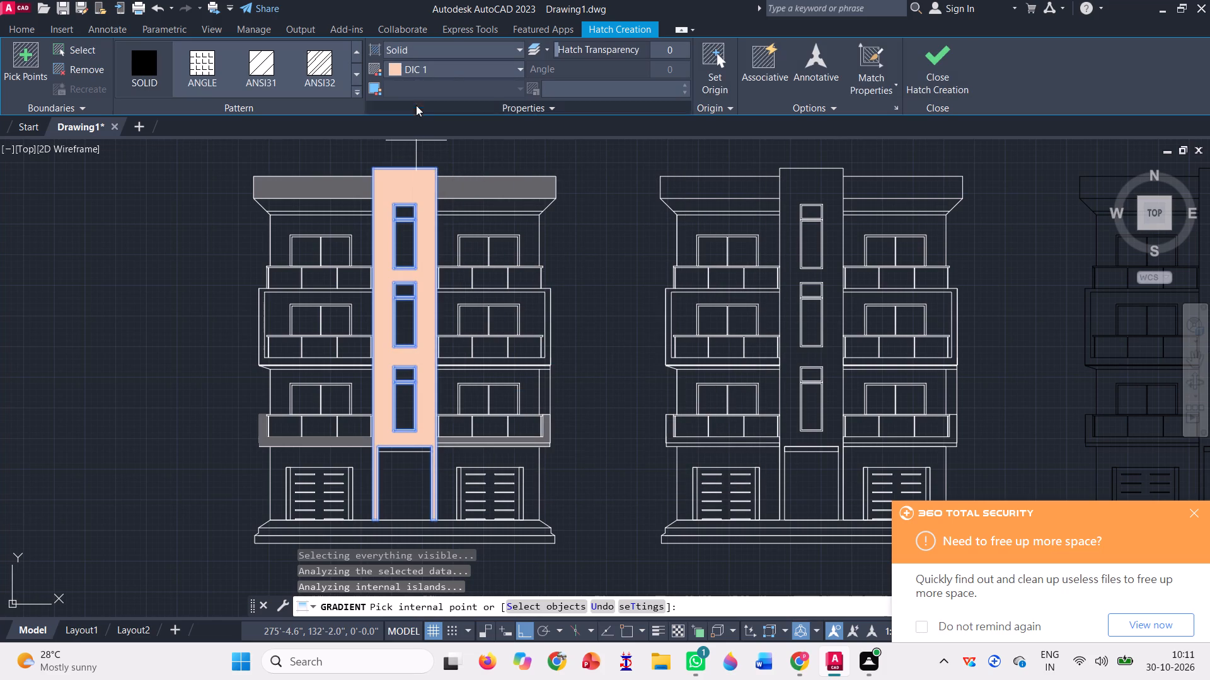
# Lighten the tower hatch to true colour 251,225,208 with luminance 90, and finish the hatch.
pyautogui.click(443, 71)
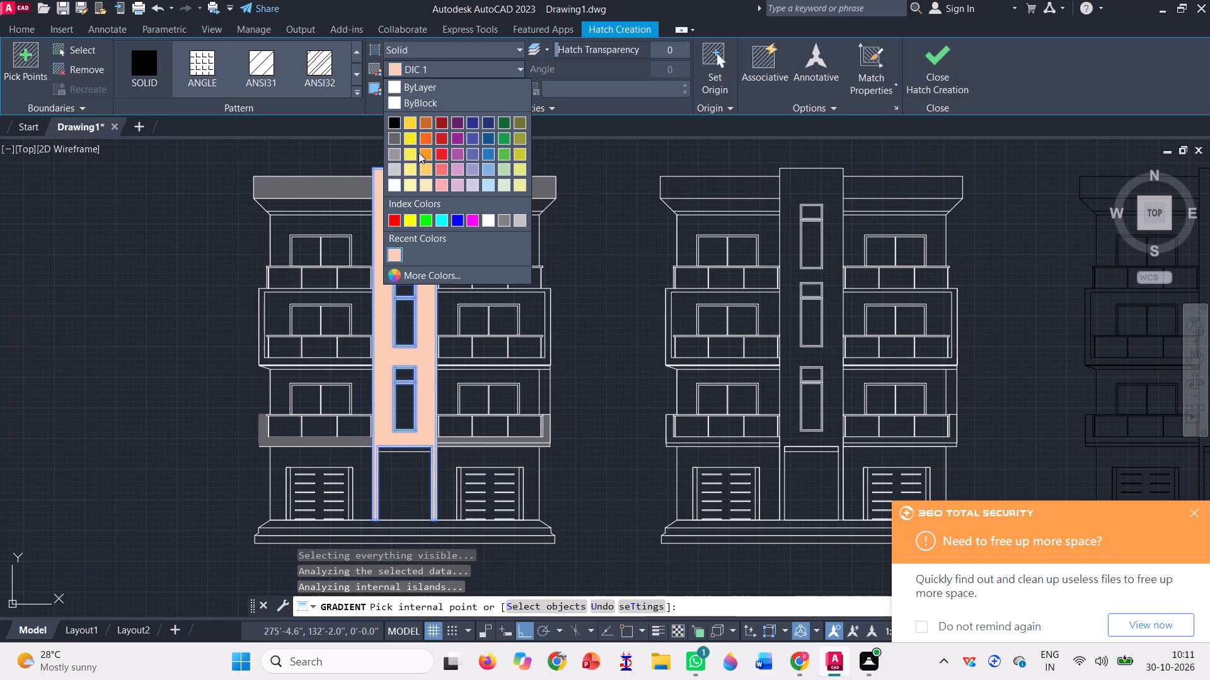
pyautogui.click(416, 275)
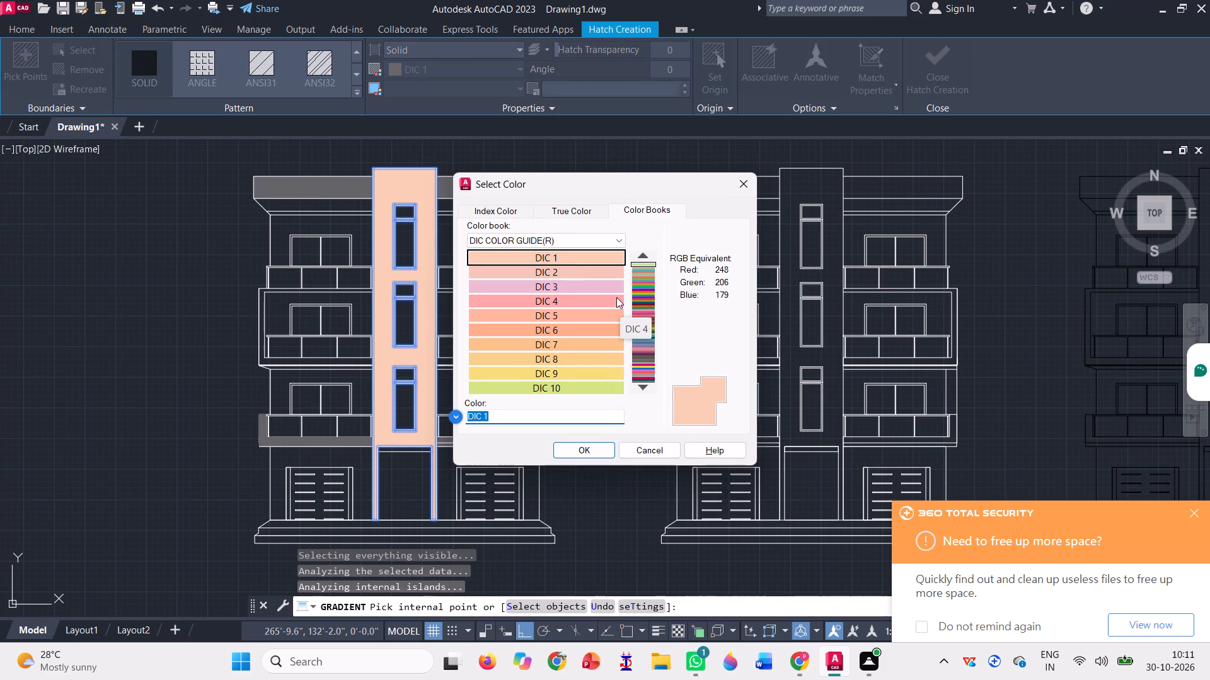
pyautogui.click(581, 208)
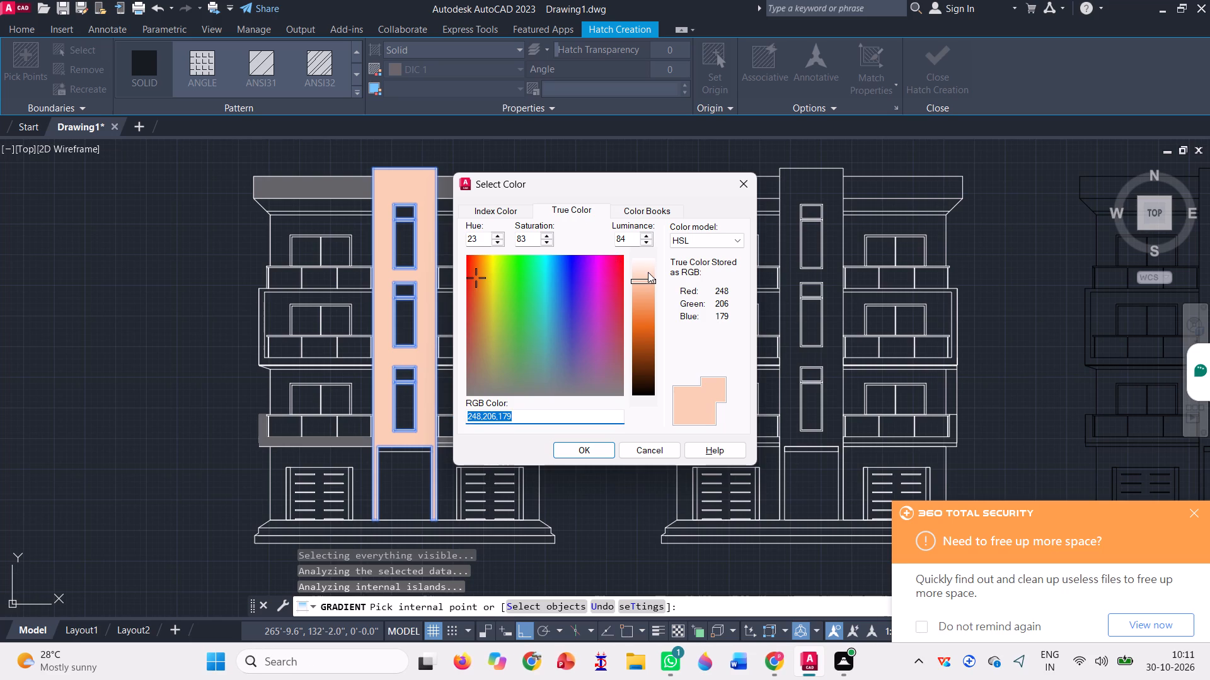
pyautogui.click(647, 272)
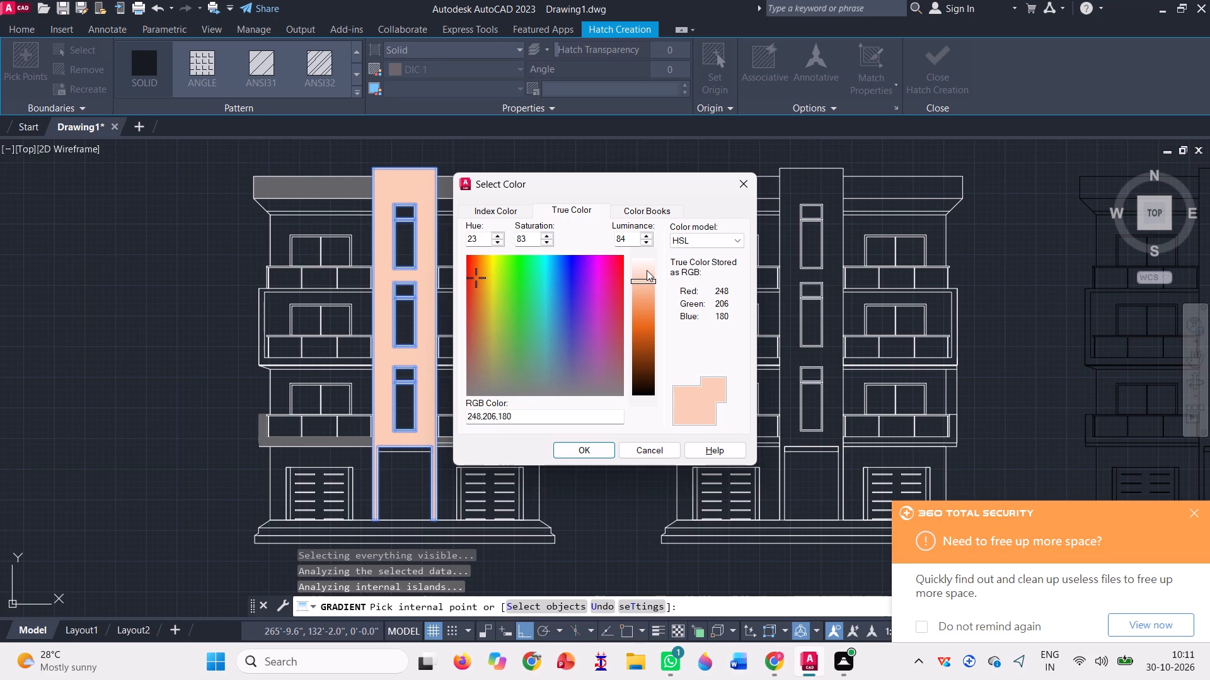
pyautogui.click(647, 269)
pyautogui.click(647, 269)
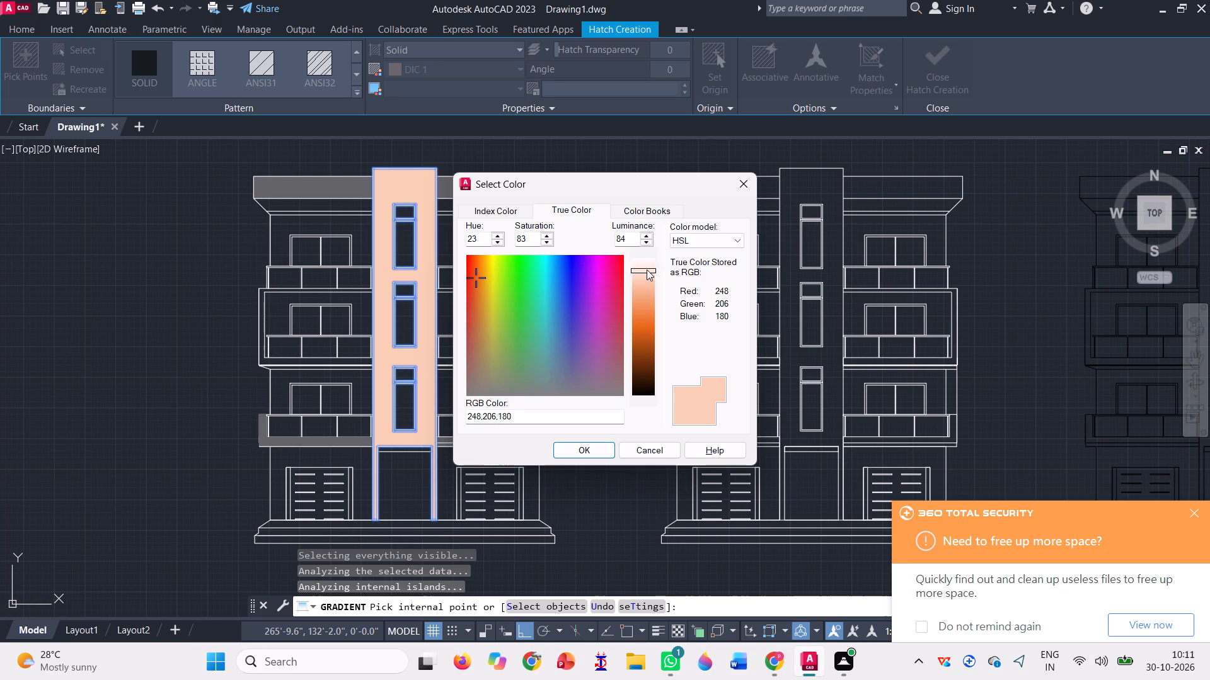
pyautogui.scroll(3, 647, 269)
pyautogui.click(650, 277)
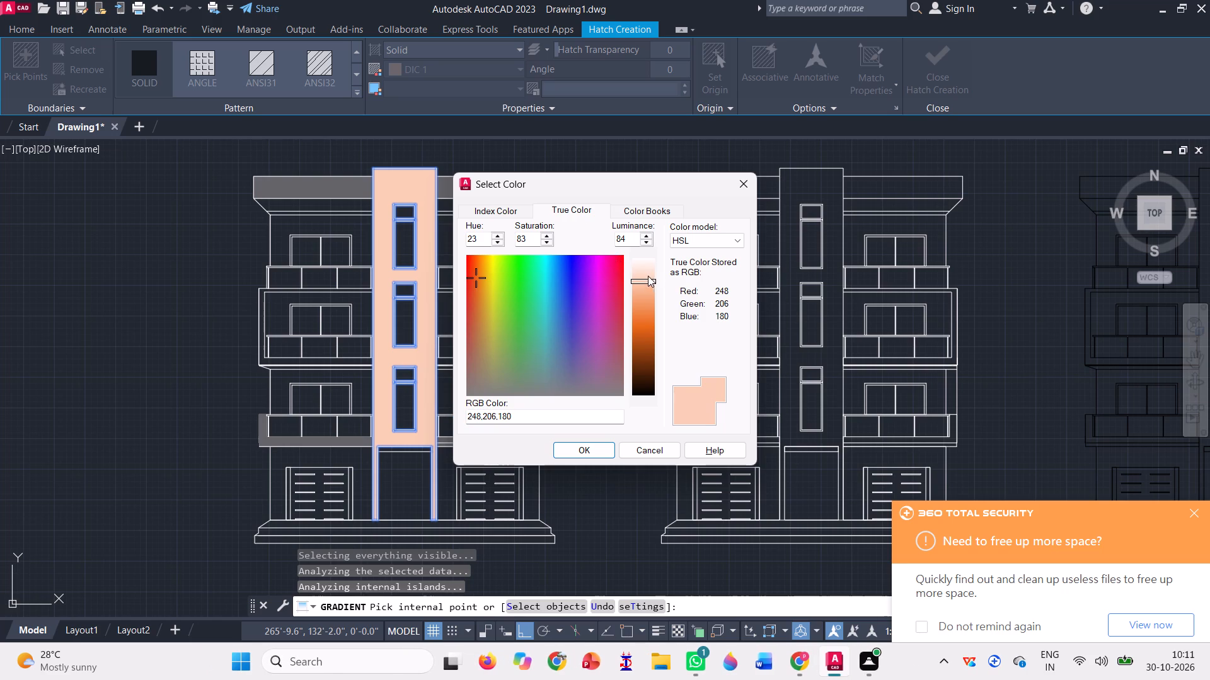
pyautogui.click(642, 272)
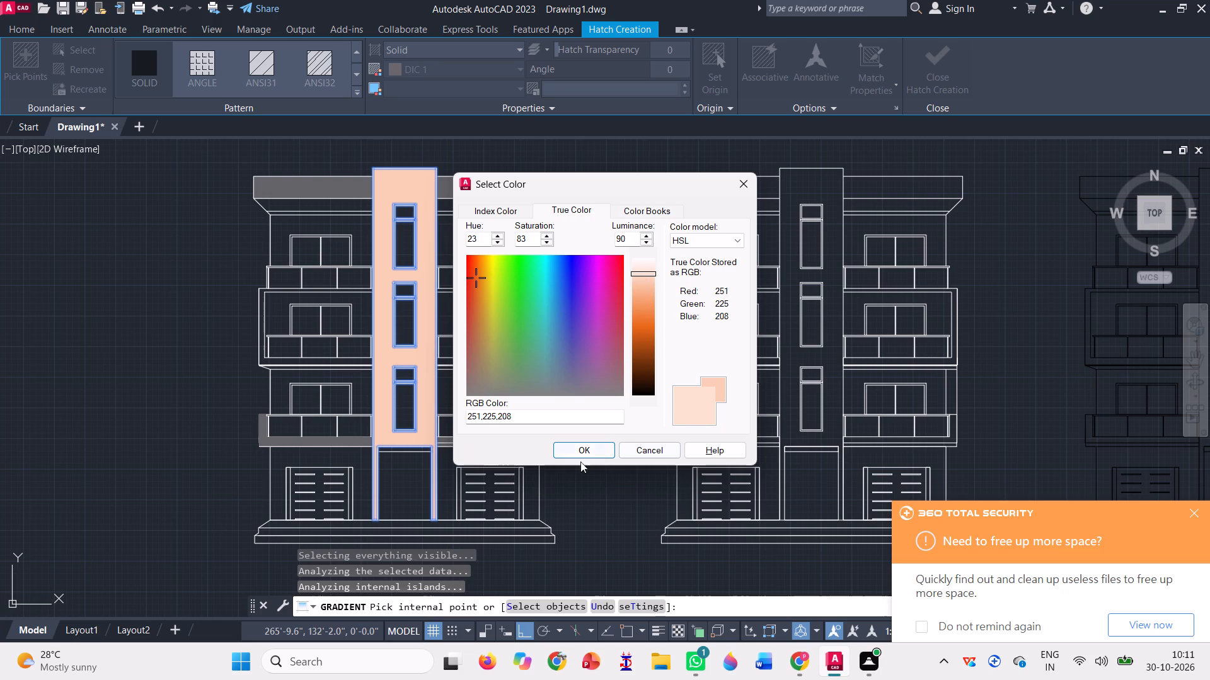
pyautogui.click(582, 448)
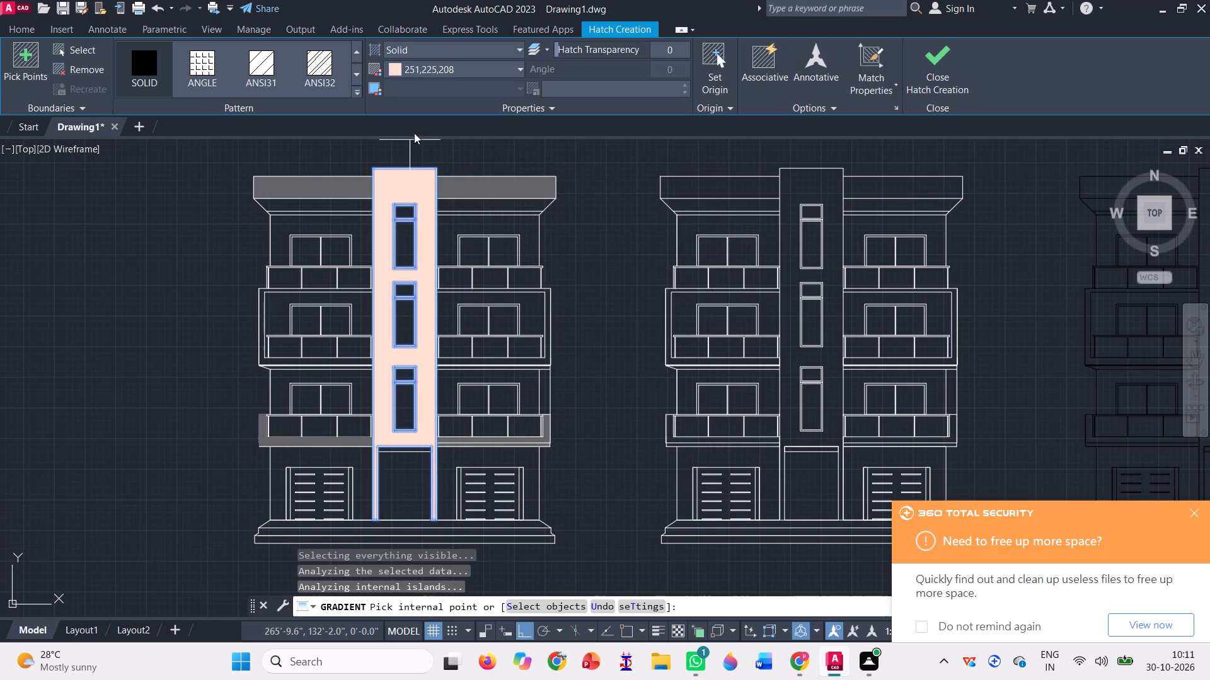
pyautogui.click(941, 69)
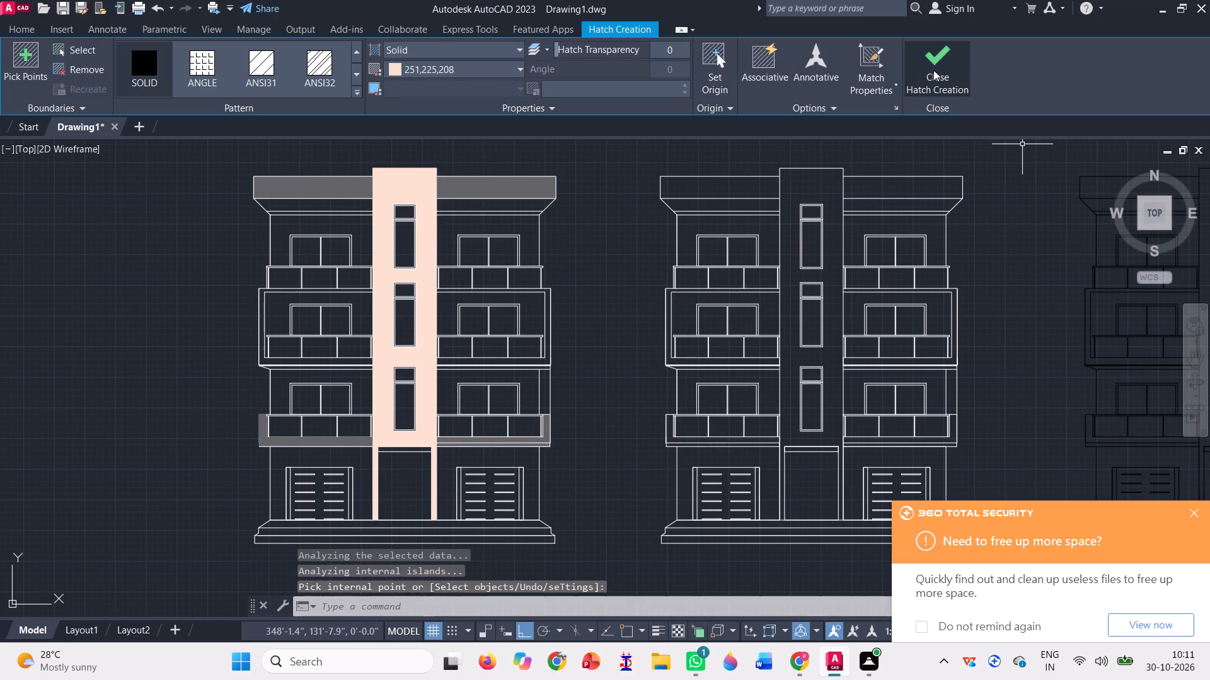
# Hatch the middle elevation's central tower around its windows with the AR-BRELM pattern in orange 248,153,30.
pyautogui.click(151, 89)
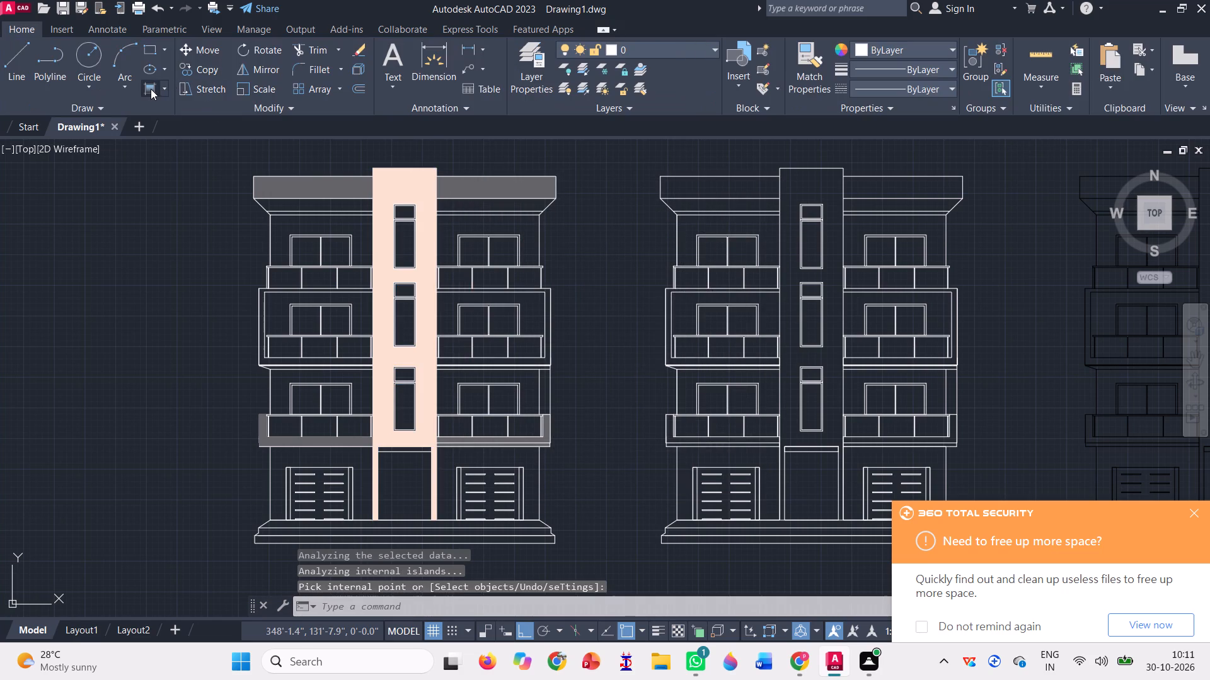
pyautogui.scroll(9, 304, 82)
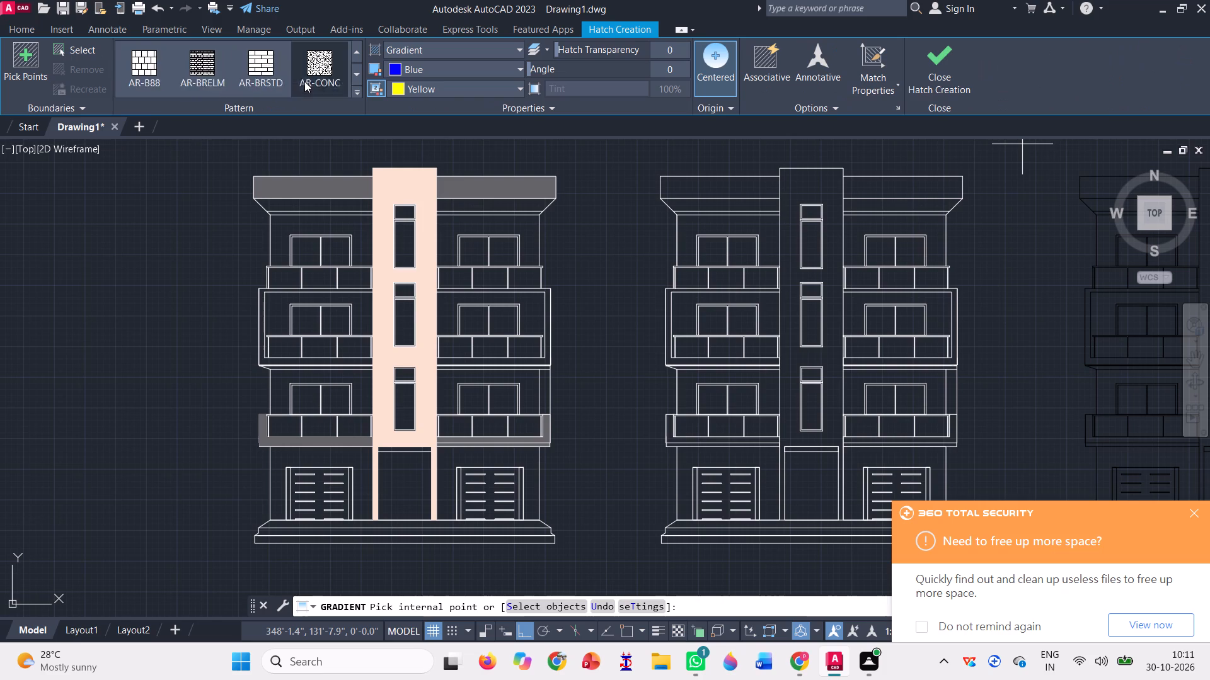
pyautogui.scroll(7, 304, 81)
pyautogui.click(139, 63)
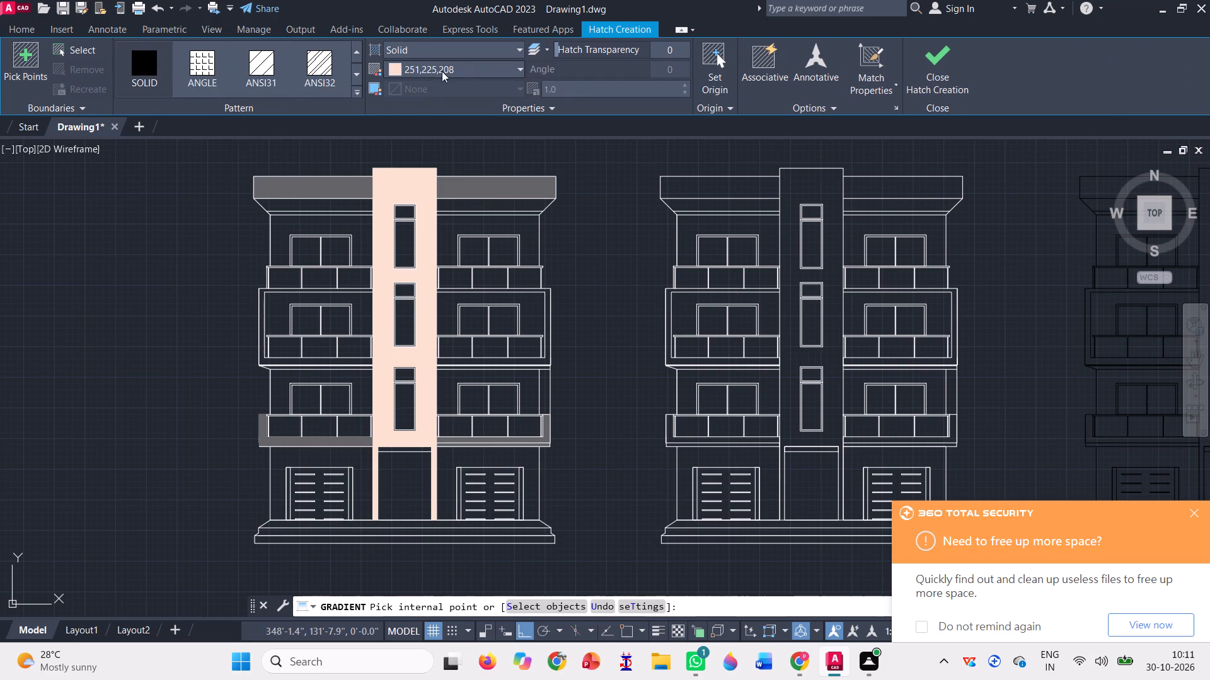
pyautogui.click(442, 69)
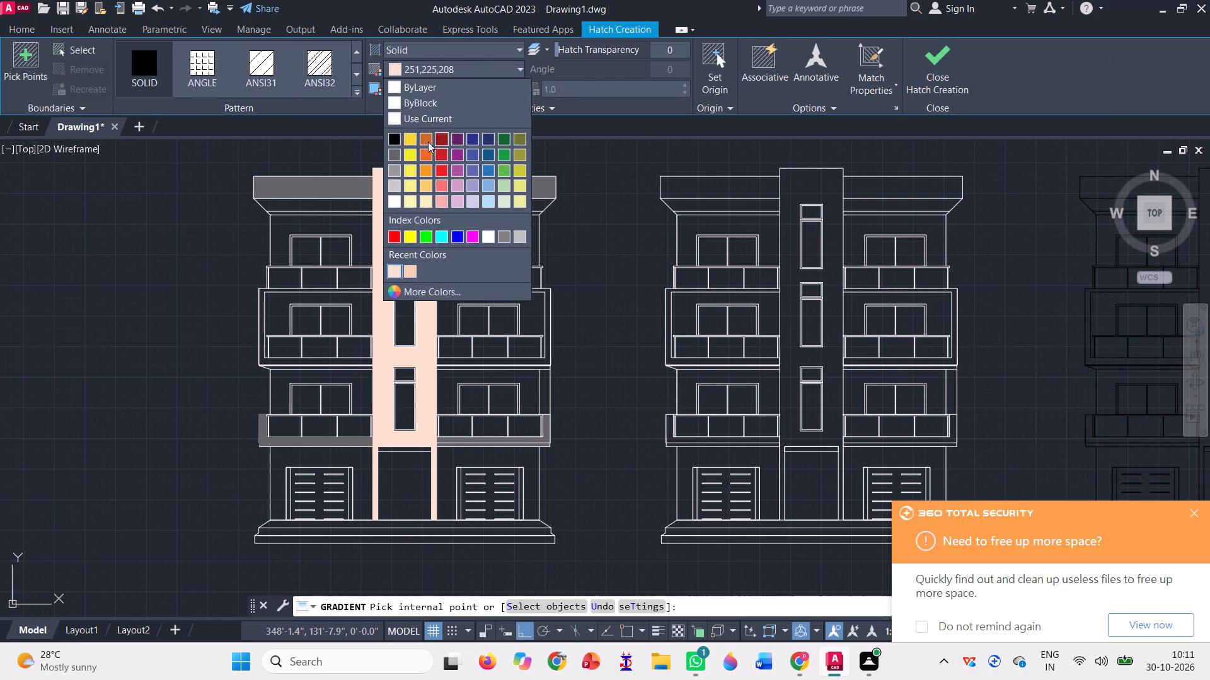
pyautogui.click(428, 166)
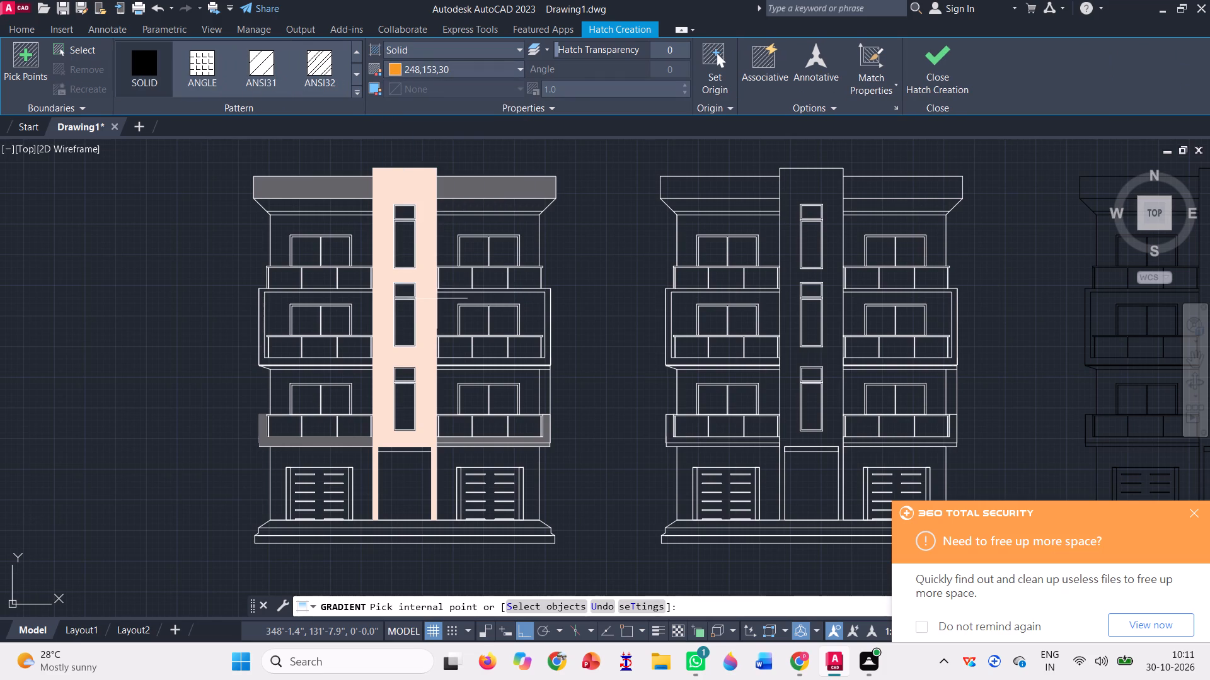
pyautogui.click(357, 91)
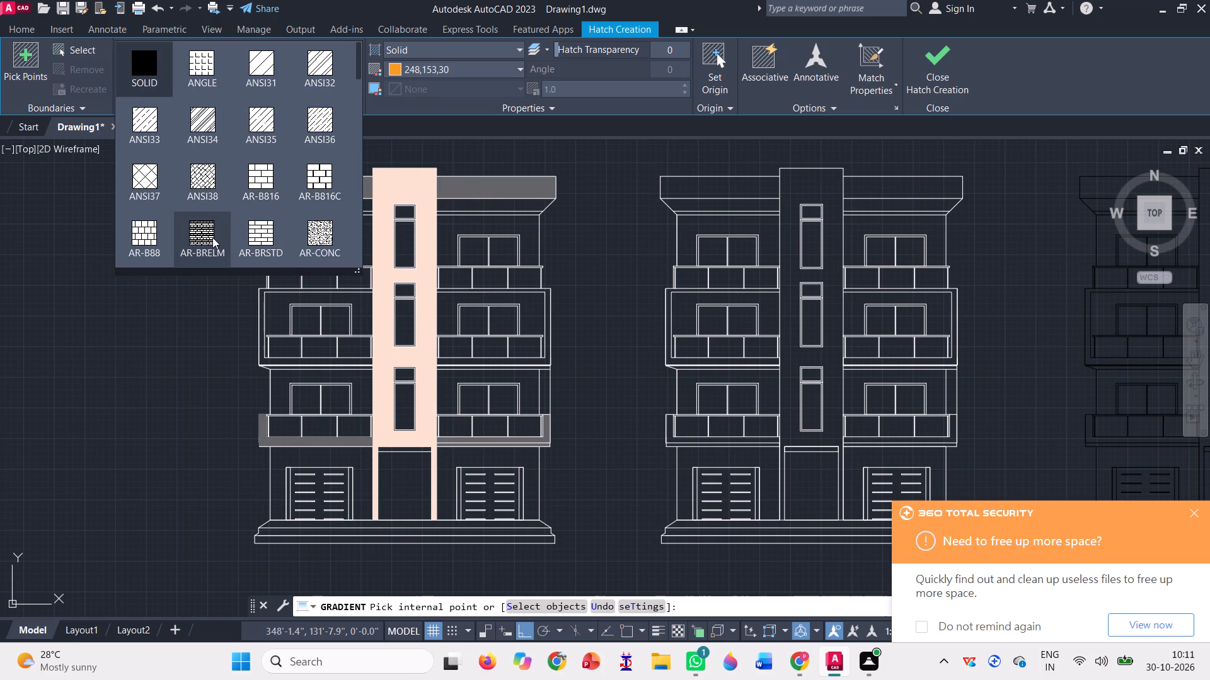
pyautogui.click(187, 226)
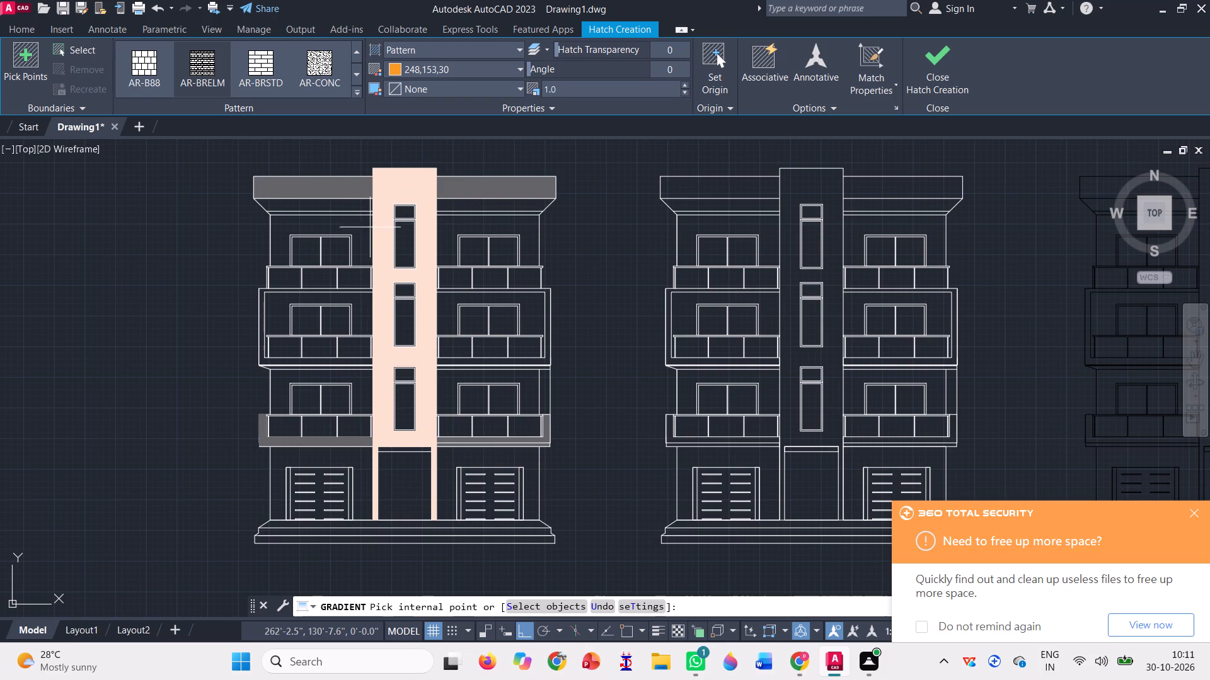
pyautogui.click(790, 189)
pyautogui.scroll(2, 847, 179)
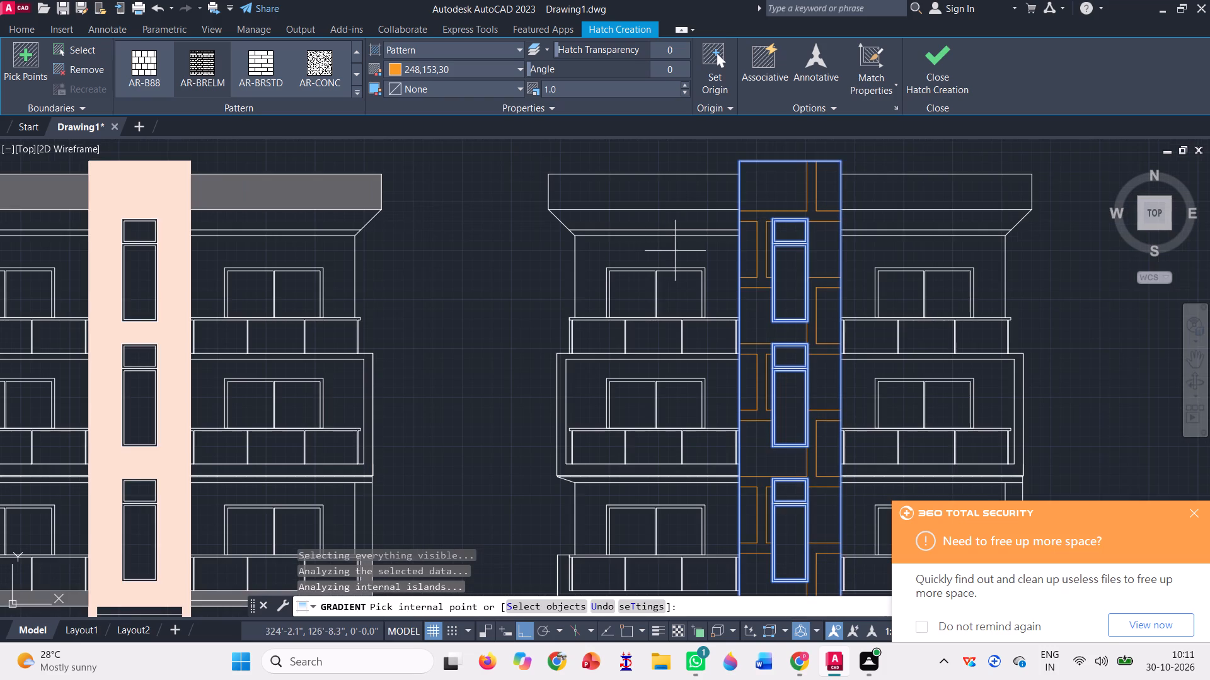
pyautogui.scroll(-2, 633, 261)
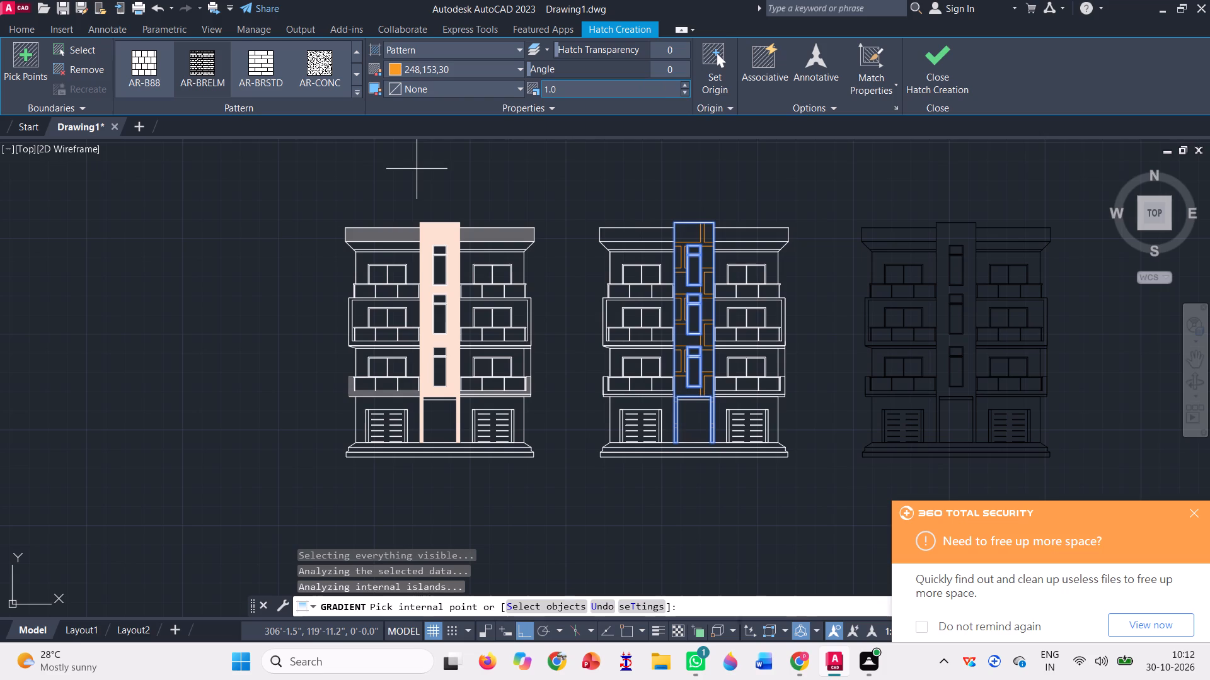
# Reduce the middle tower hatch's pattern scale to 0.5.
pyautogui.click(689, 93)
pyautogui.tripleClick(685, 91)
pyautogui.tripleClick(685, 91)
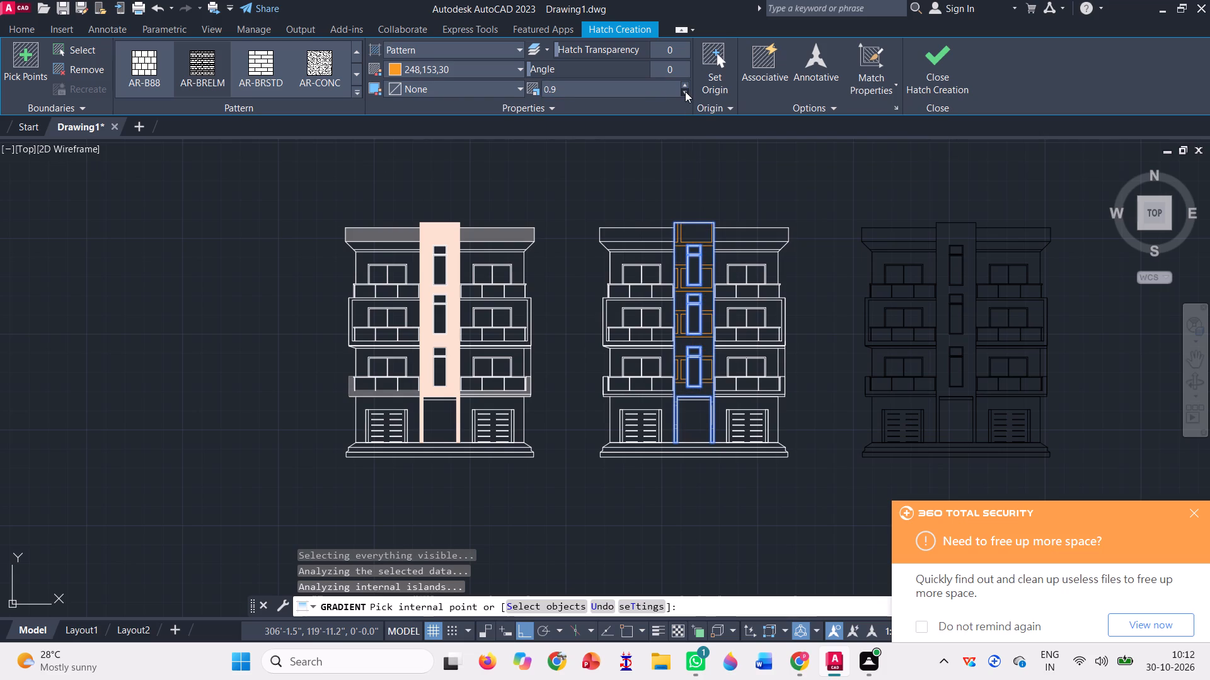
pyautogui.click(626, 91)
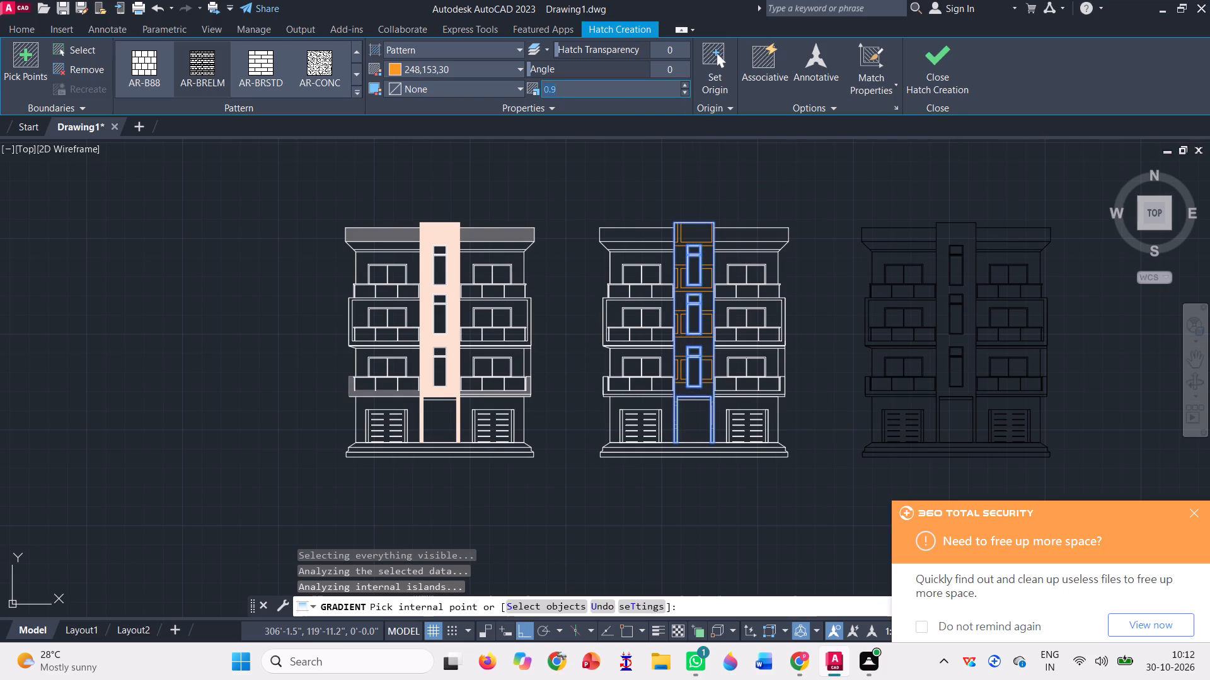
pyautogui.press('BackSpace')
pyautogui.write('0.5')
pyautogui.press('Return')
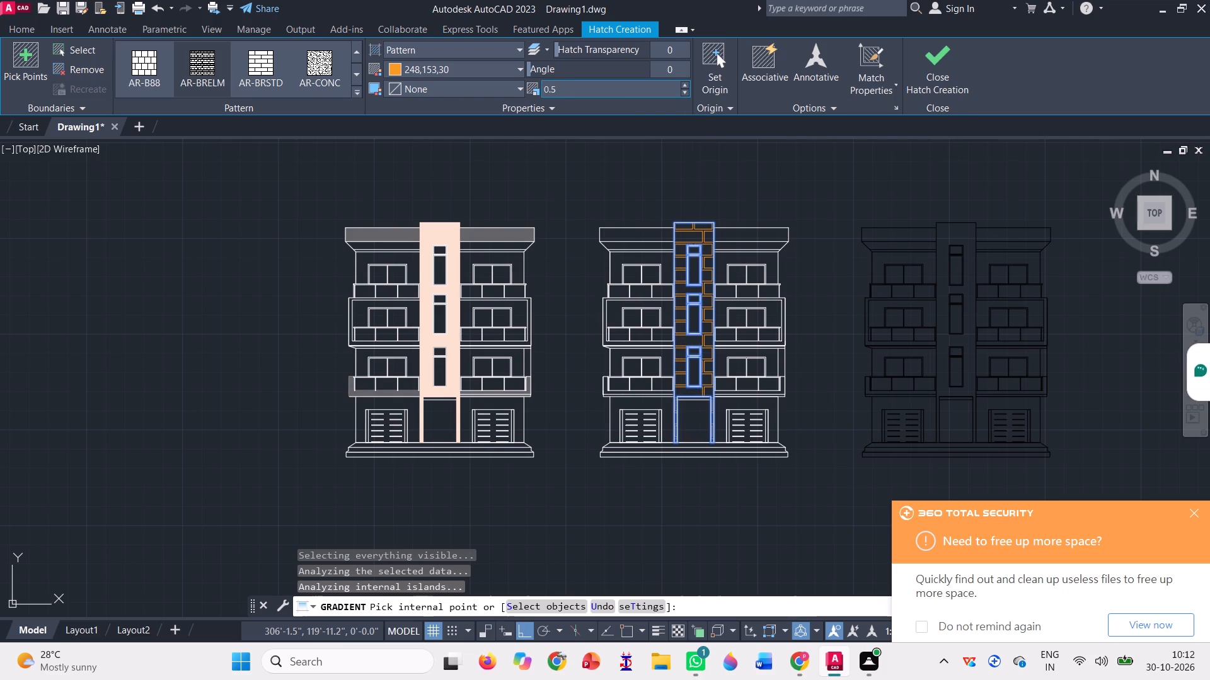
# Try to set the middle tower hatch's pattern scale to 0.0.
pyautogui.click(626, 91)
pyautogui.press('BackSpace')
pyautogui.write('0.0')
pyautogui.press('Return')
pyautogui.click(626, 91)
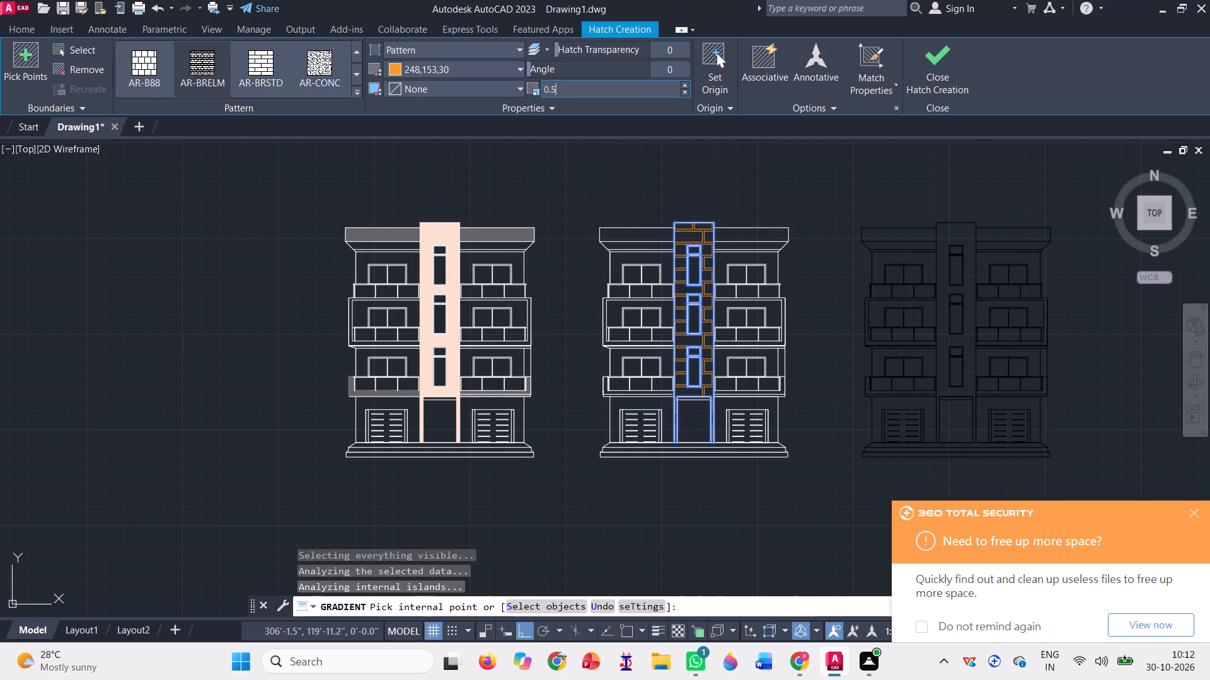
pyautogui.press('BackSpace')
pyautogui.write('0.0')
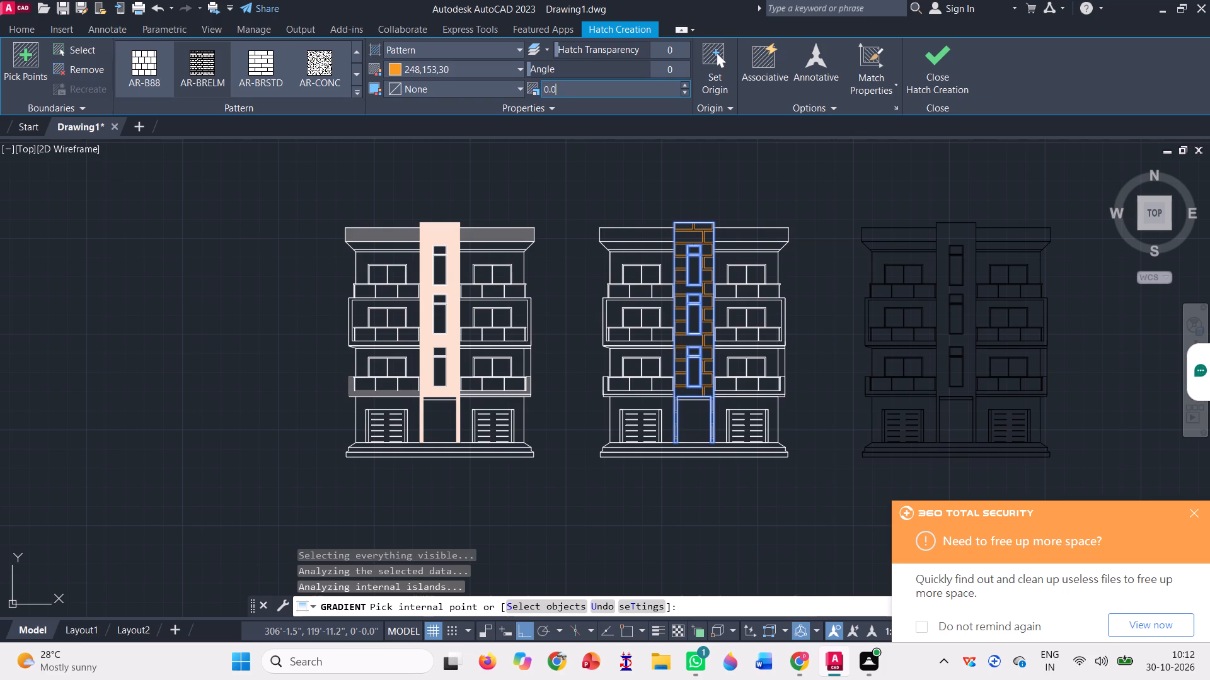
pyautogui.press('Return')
# Set the middle tower hatch's pattern scale to 0.1.
pyautogui.click(626, 91)
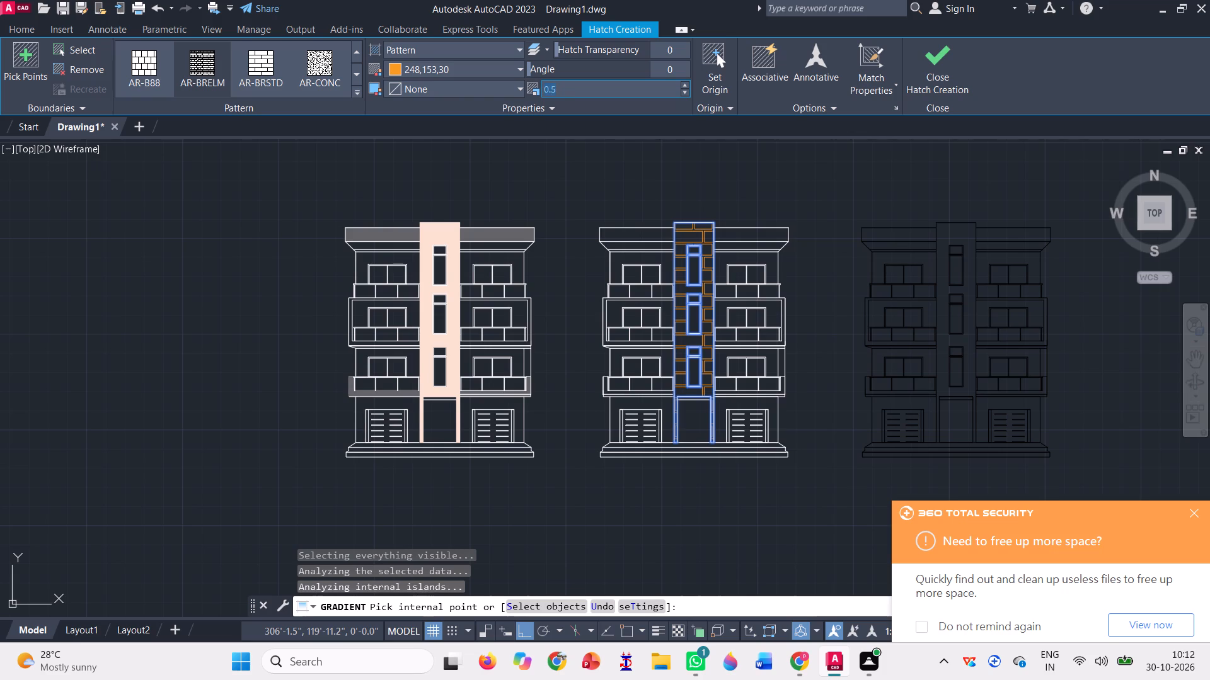
pyautogui.press('BackSpace')
pyautogui.write('0.1')
pyautogui.press('Return')
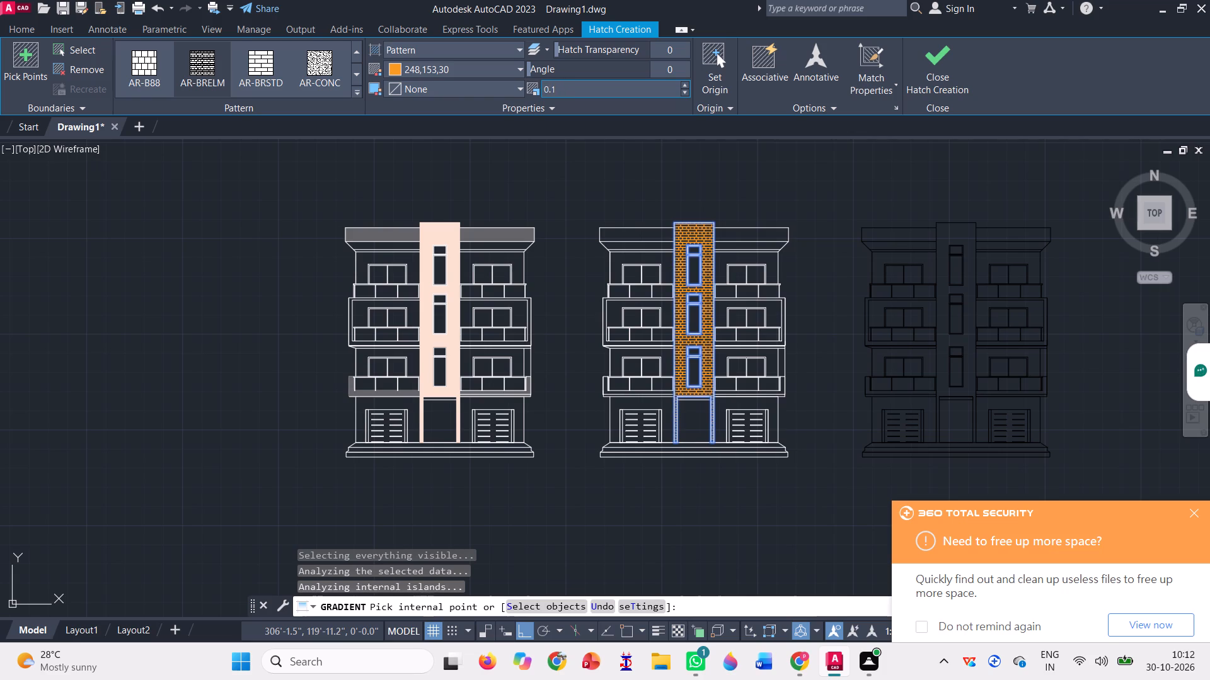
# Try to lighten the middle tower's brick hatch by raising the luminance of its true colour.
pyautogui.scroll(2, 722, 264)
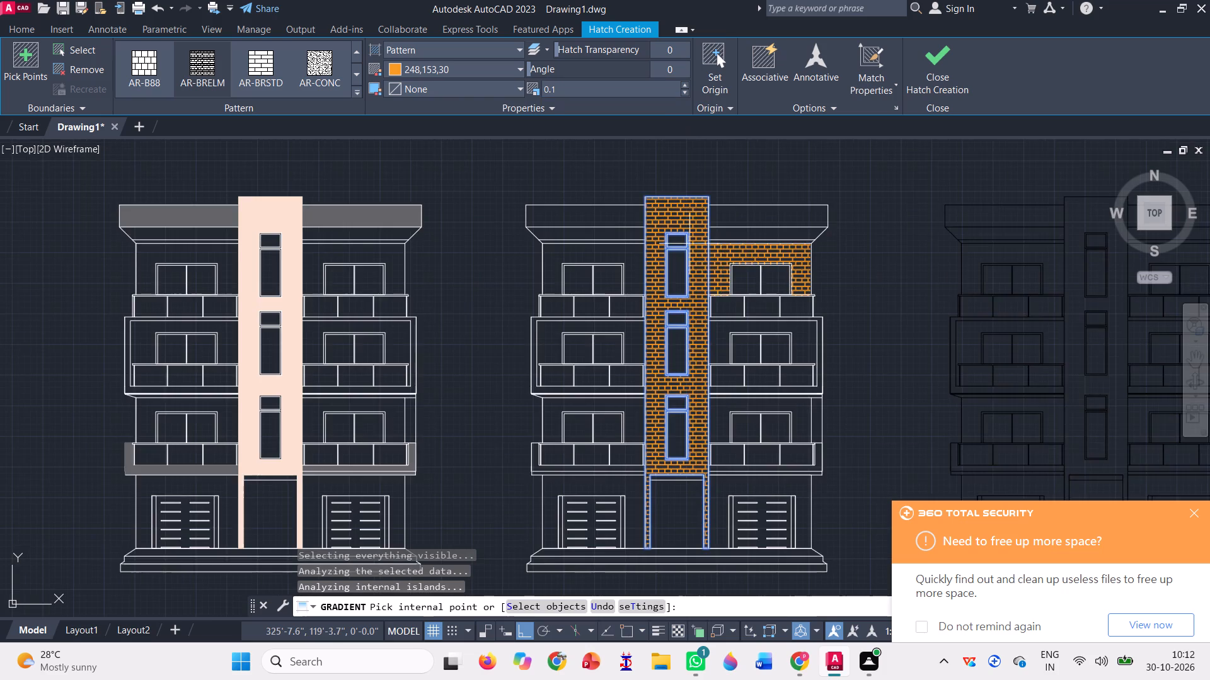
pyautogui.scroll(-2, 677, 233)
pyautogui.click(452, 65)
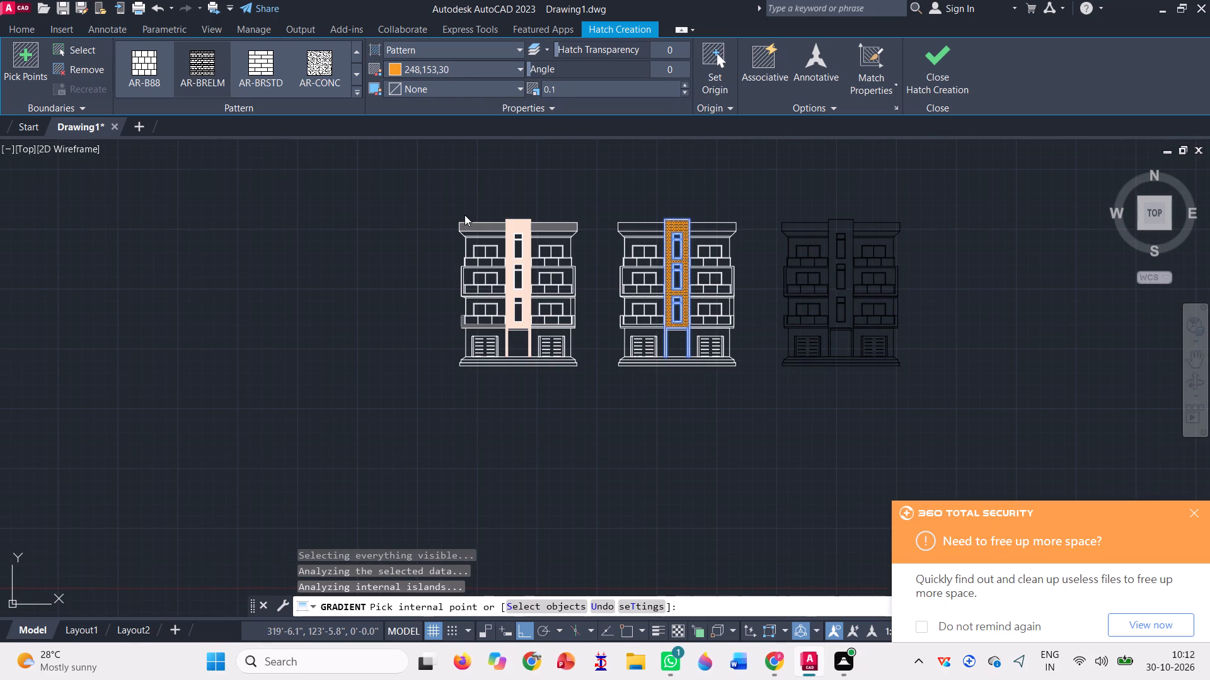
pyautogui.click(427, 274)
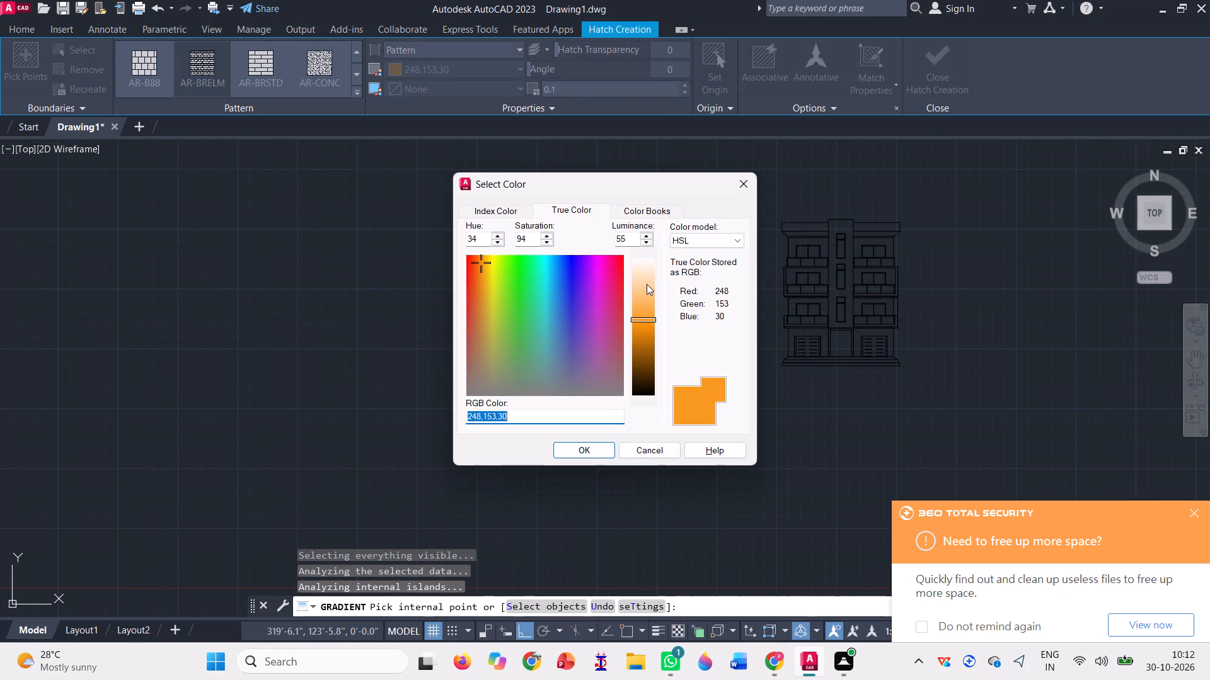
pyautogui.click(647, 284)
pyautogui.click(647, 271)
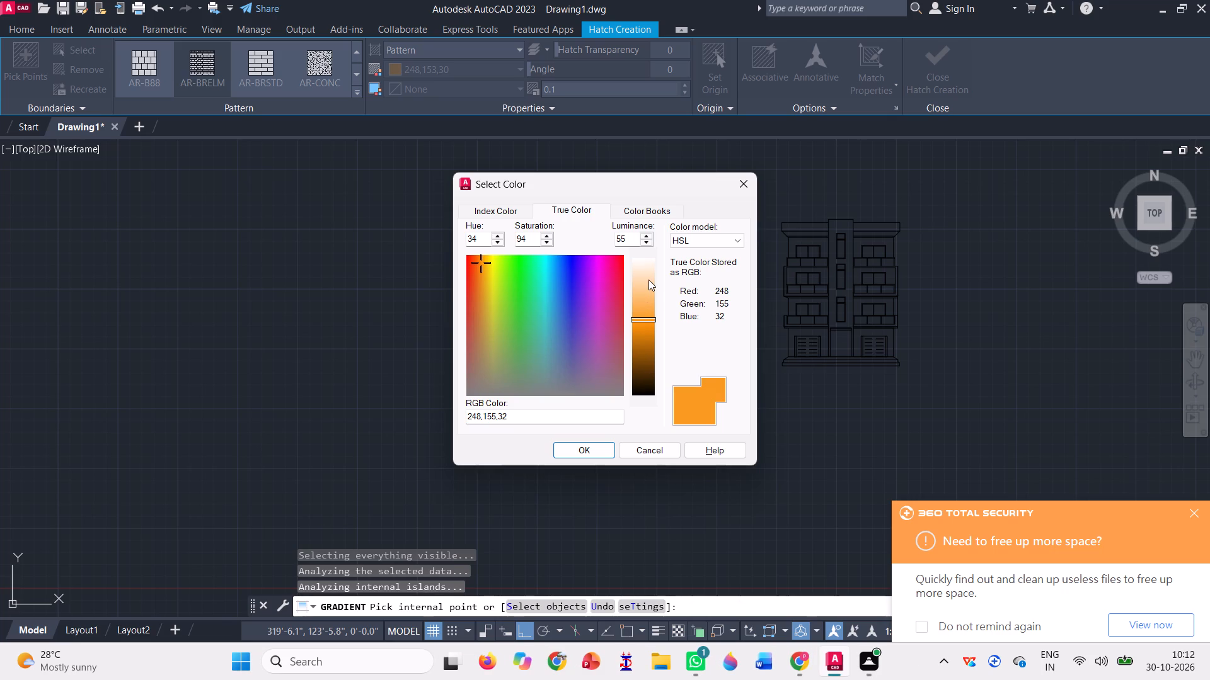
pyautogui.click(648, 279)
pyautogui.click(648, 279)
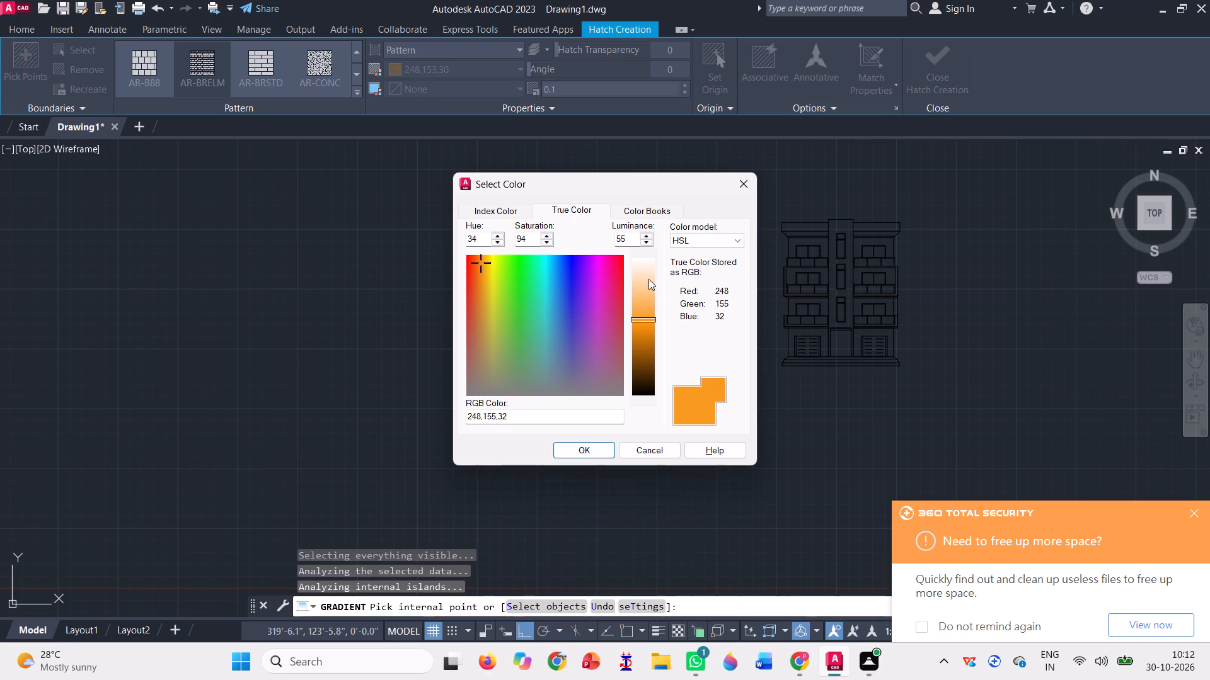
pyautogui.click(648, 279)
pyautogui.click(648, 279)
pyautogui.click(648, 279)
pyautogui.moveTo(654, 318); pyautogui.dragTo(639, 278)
# Change the brick hatch's colour to DIC 32 from the DIC COLOR GUIDE(R) colour book, and finish the hatch.
pyautogui.click(661, 210)
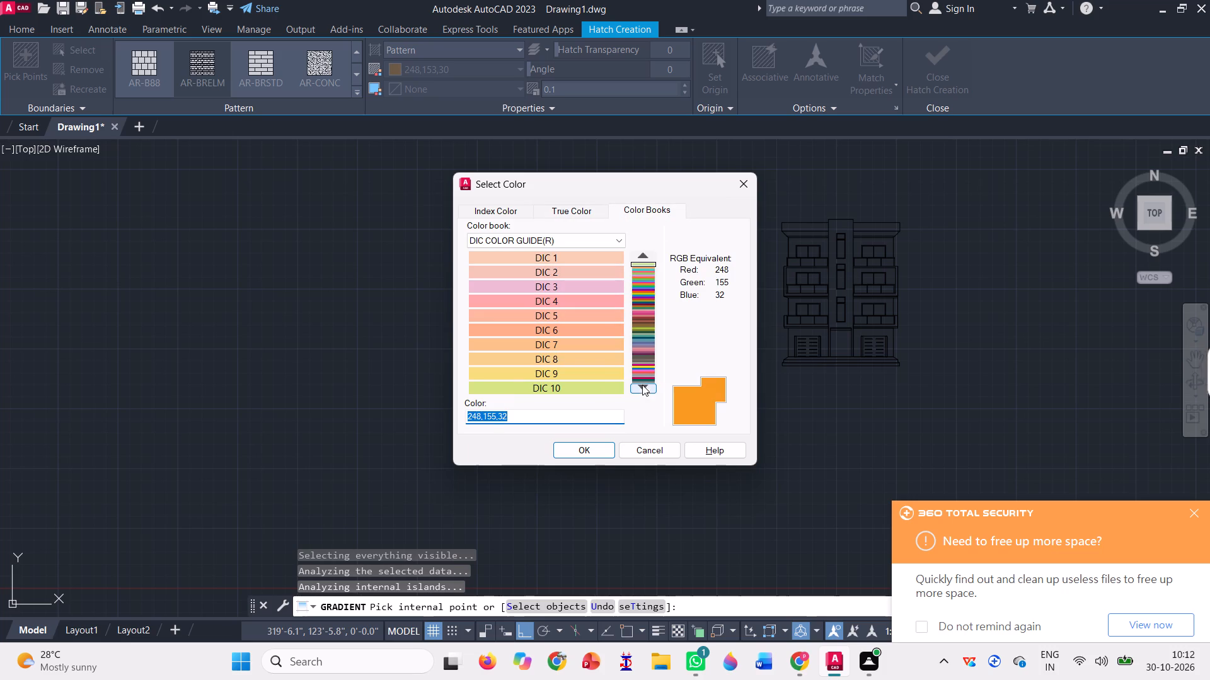
pyautogui.click(643, 388)
pyautogui.click(643, 388)
pyautogui.click(643, 388)
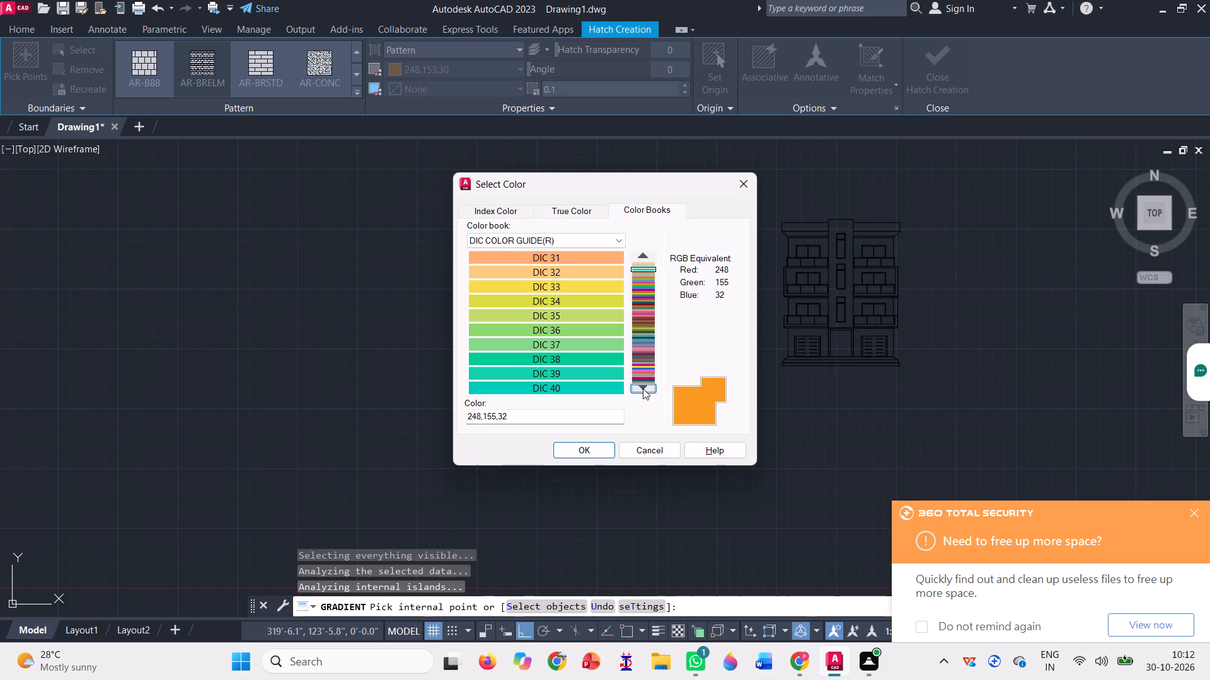
pyautogui.click(571, 266)
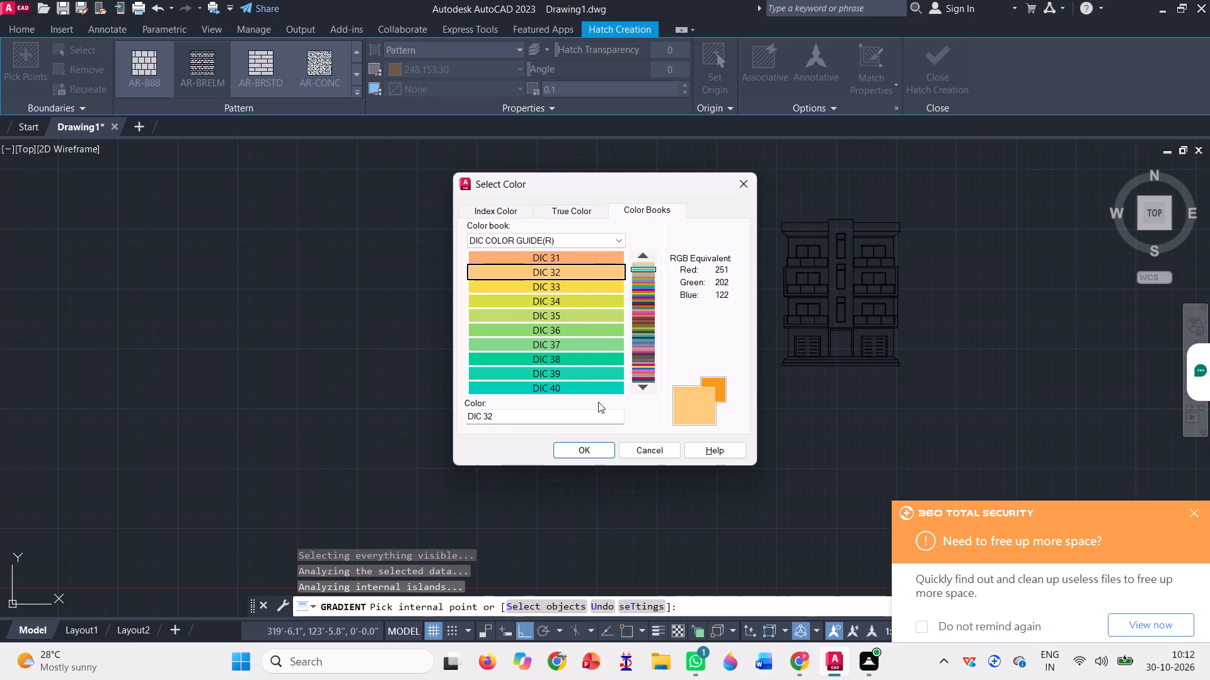
pyautogui.click(596, 451)
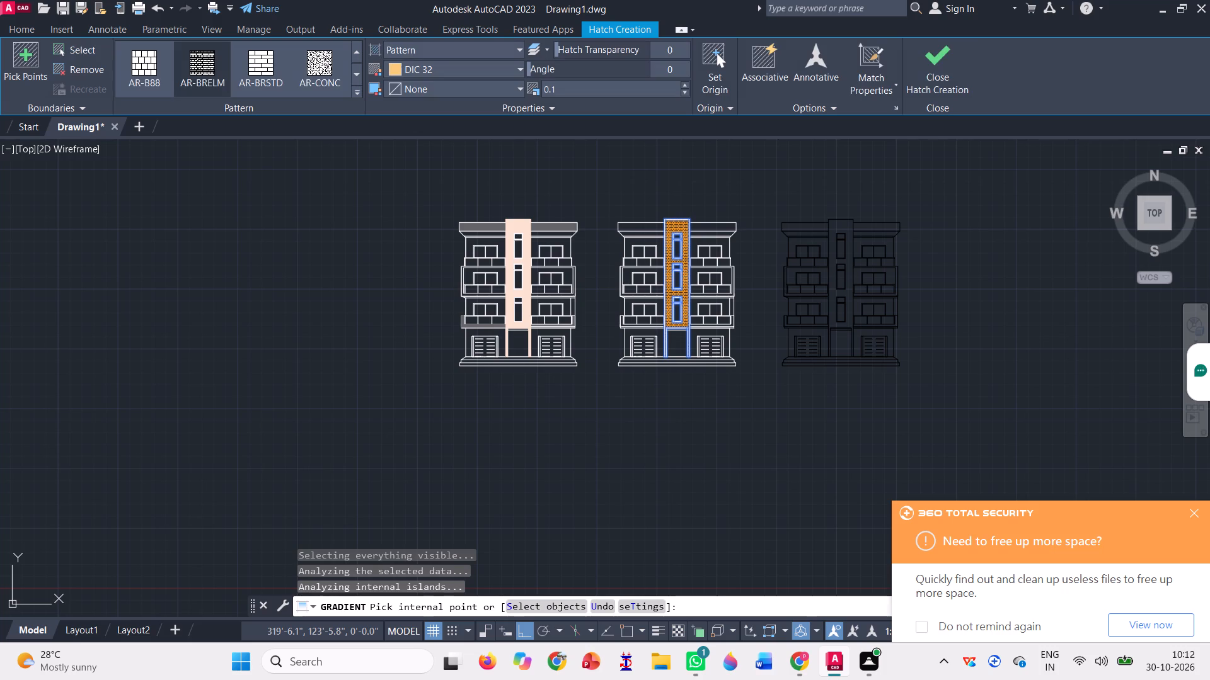
pyautogui.scroll(4, 677, 215)
pyautogui.scroll(3, 705, 260)
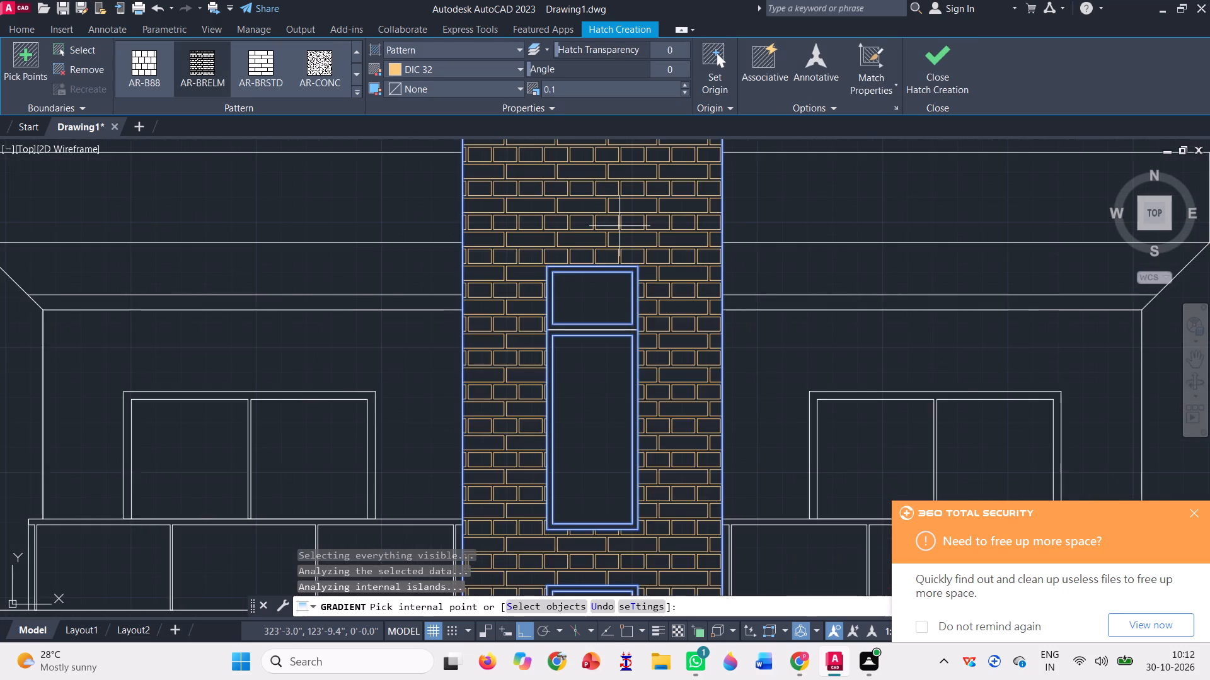
pyautogui.scroll(-4, 619, 226)
pyautogui.click(943, 77)
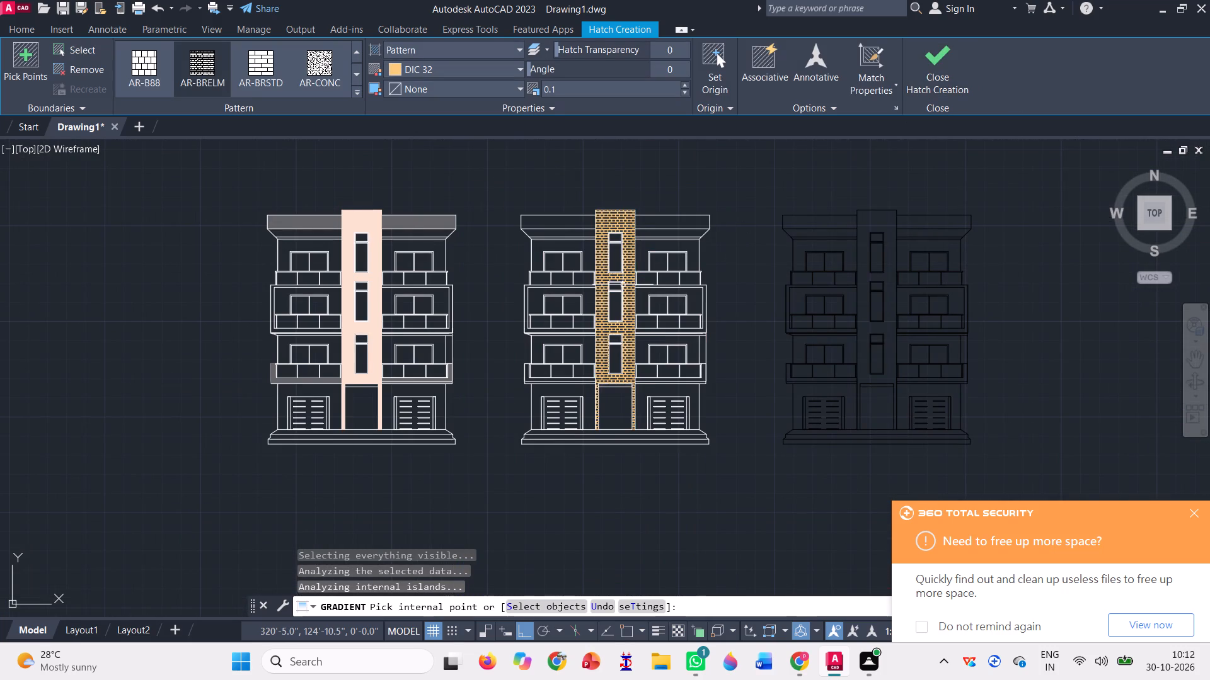
# Move the brick hatch from the middle building onto the first building's tower, using the matching base corners of the two buildings as reference points.
pyautogui.scroll(3, 592, 208)
pyautogui.click(652, 259)
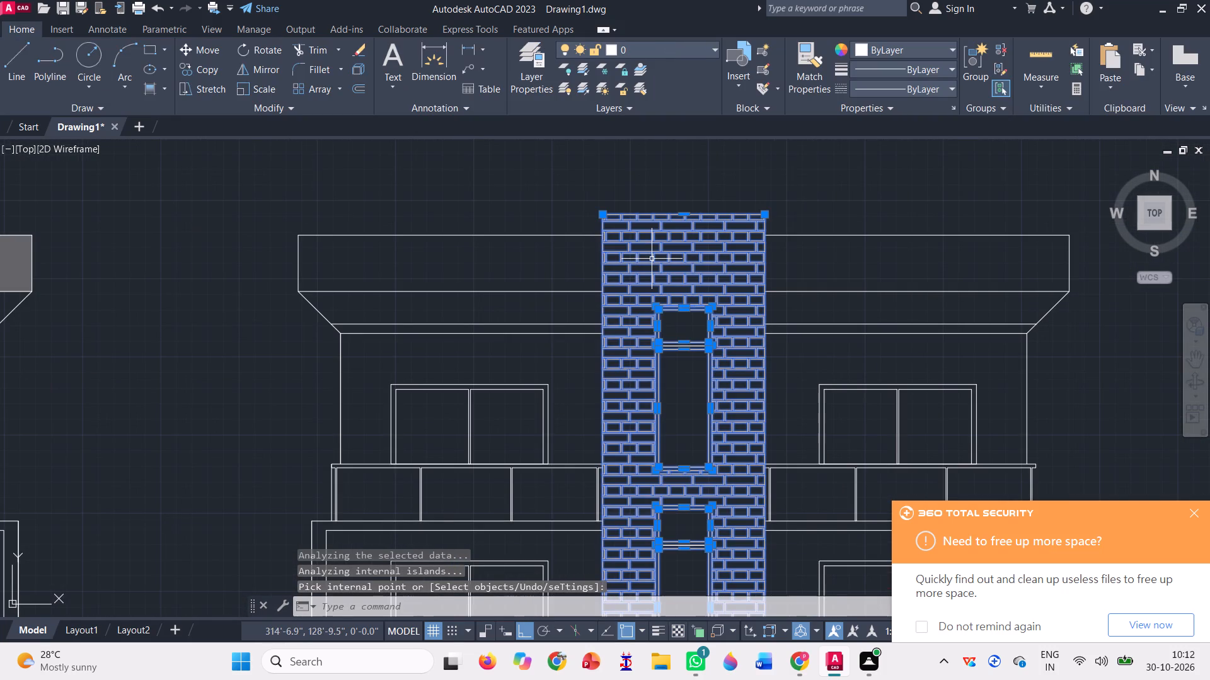
pyautogui.scroll(-7, 568, 245)
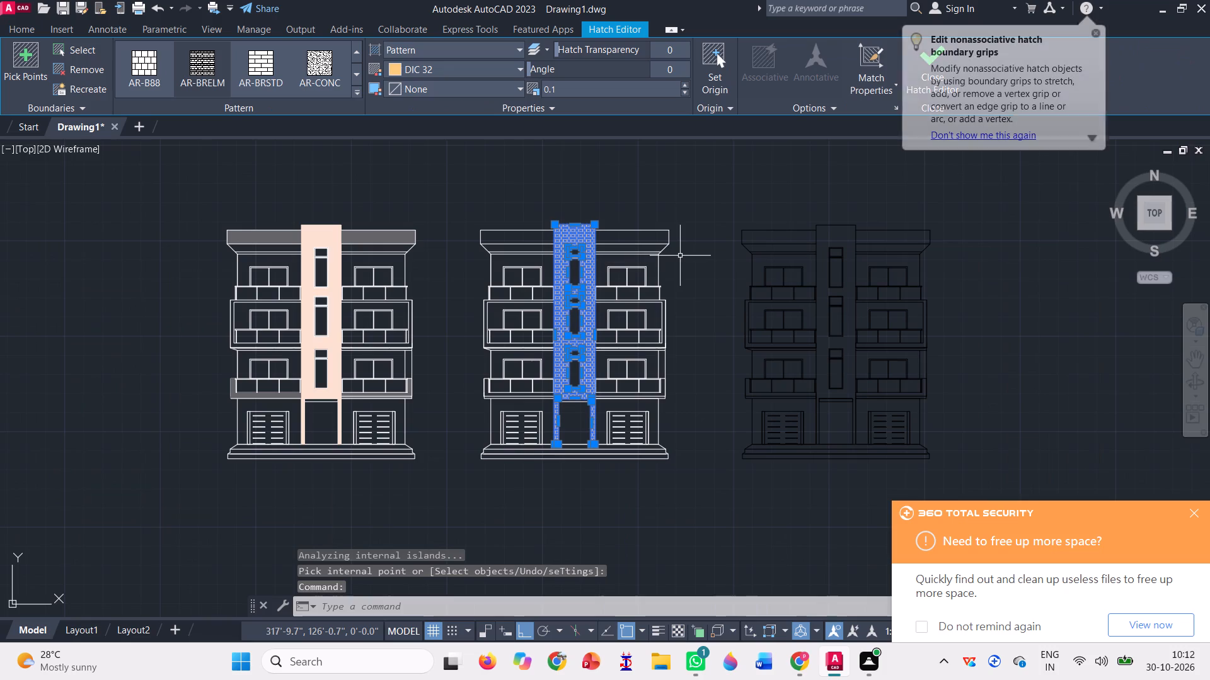
pyautogui.write('m')
pyautogui.press('space')
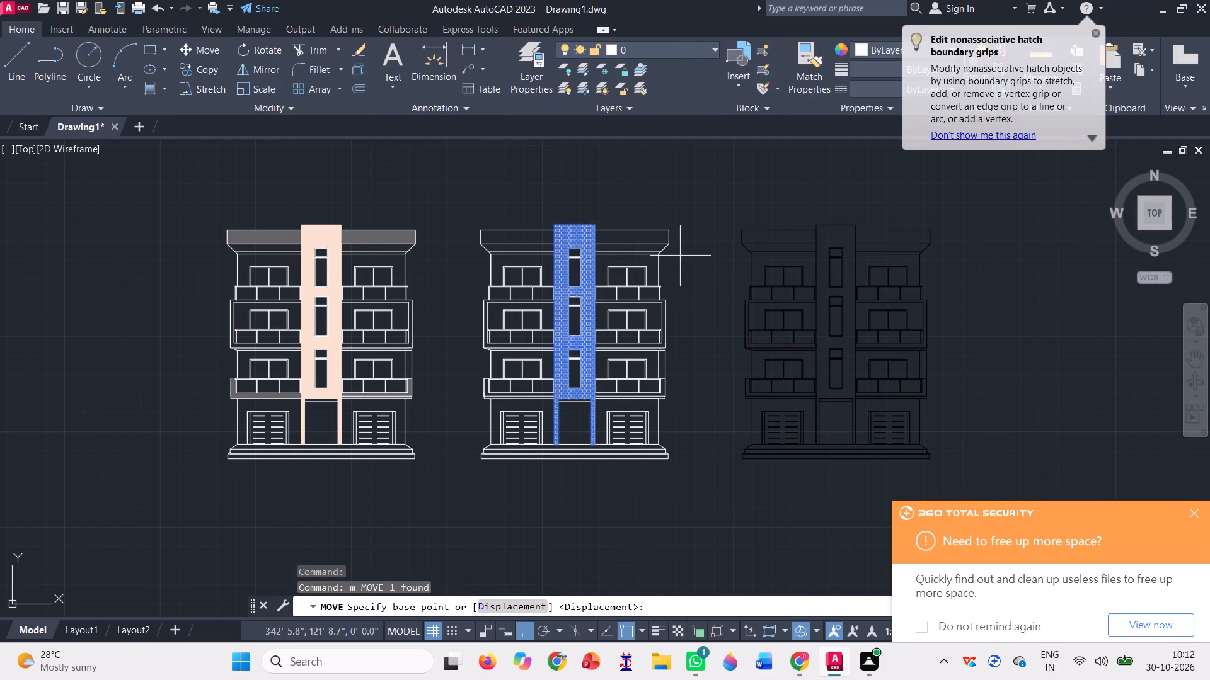
pyautogui.scroll(3, 670, 452)
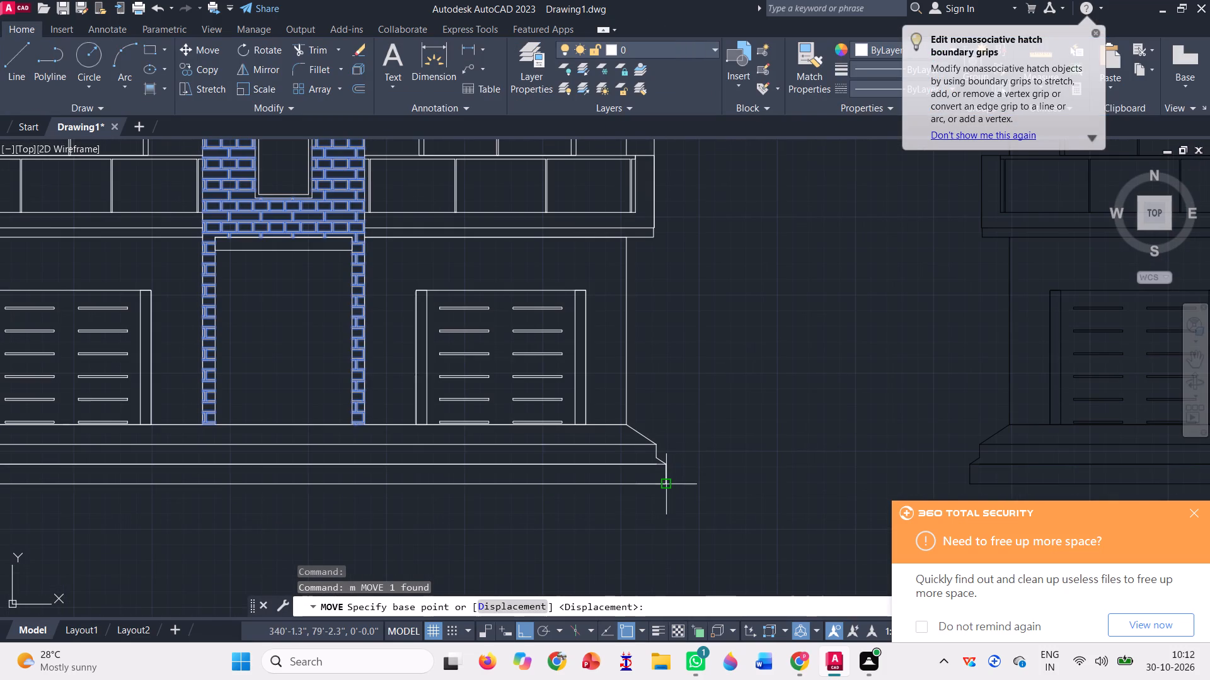
pyautogui.click(668, 485)
pyautogui.scroll(-2, 812, 456)
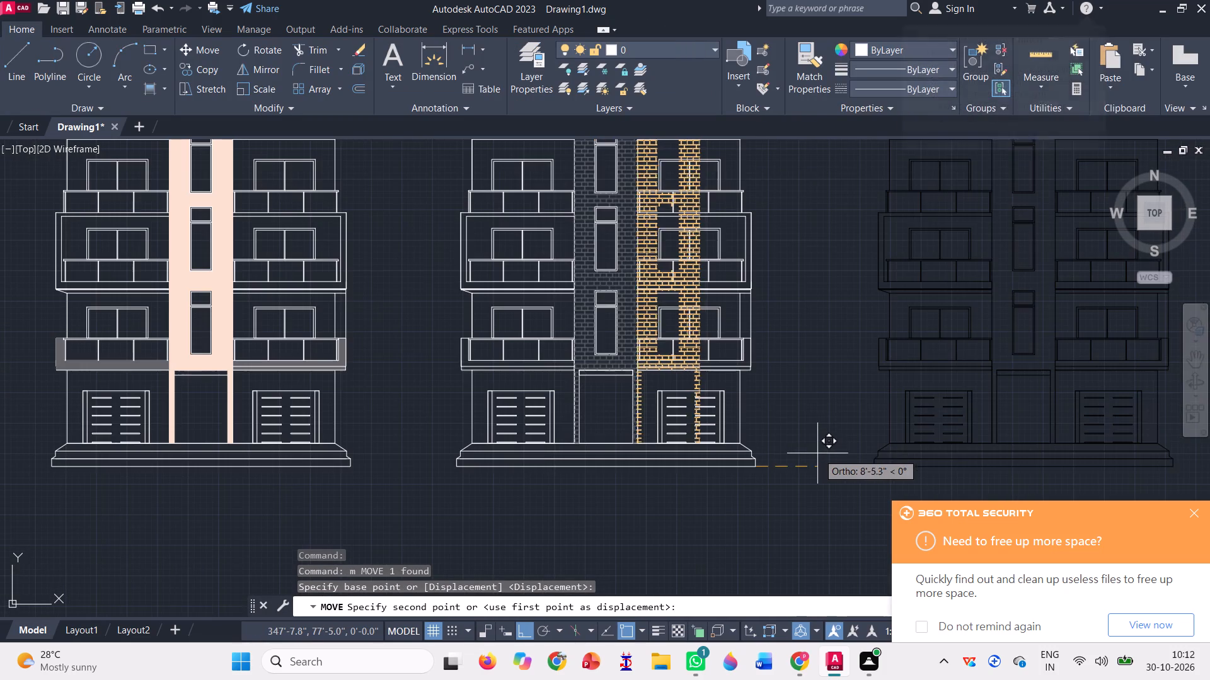
pyautogui.scroll(3, 351, 465)
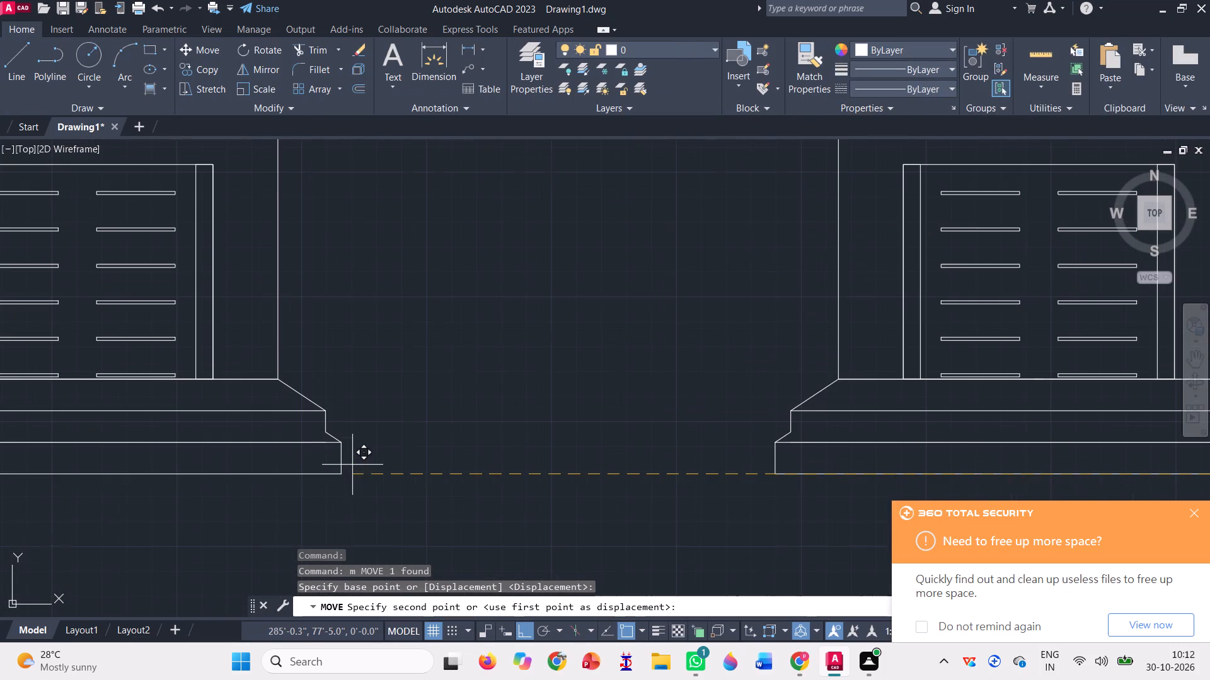
pyautogui.click(340, 470)
# Start a new hatch for the first building and set its pattern to SOLID.
pyautogui.scroll(-2, 518, 480)
pyautogui.scroll(-1, 471, 447)
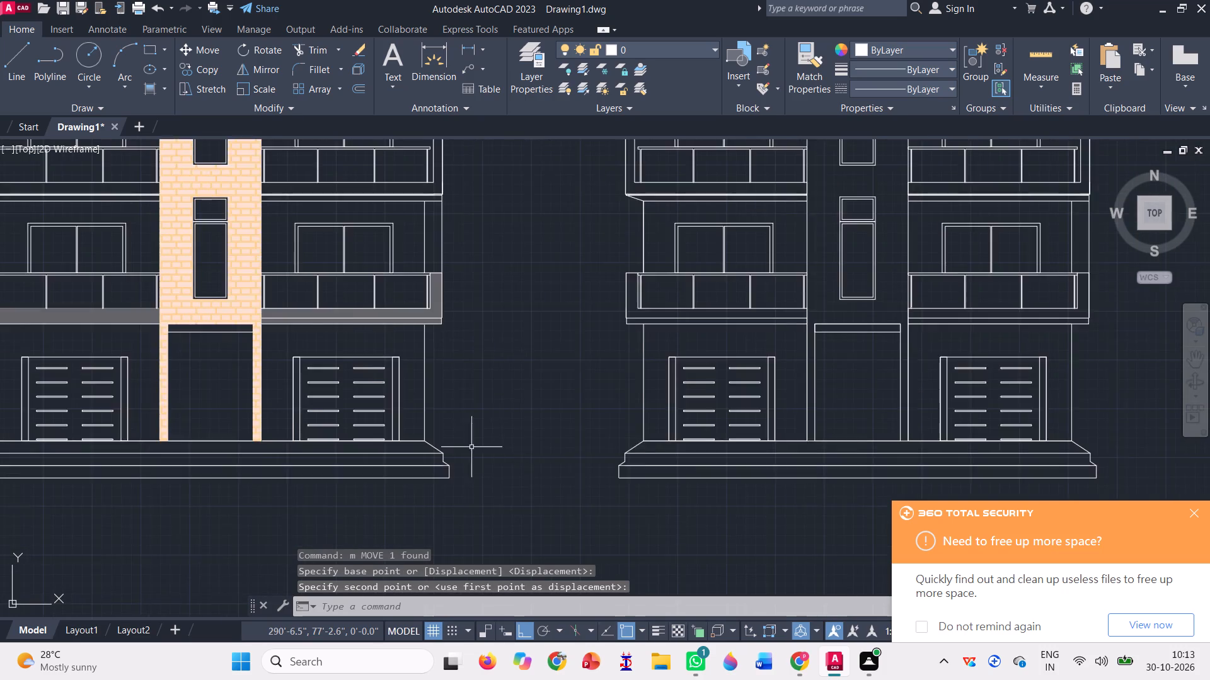
pyautogui.scroll(-1, 471, 447)
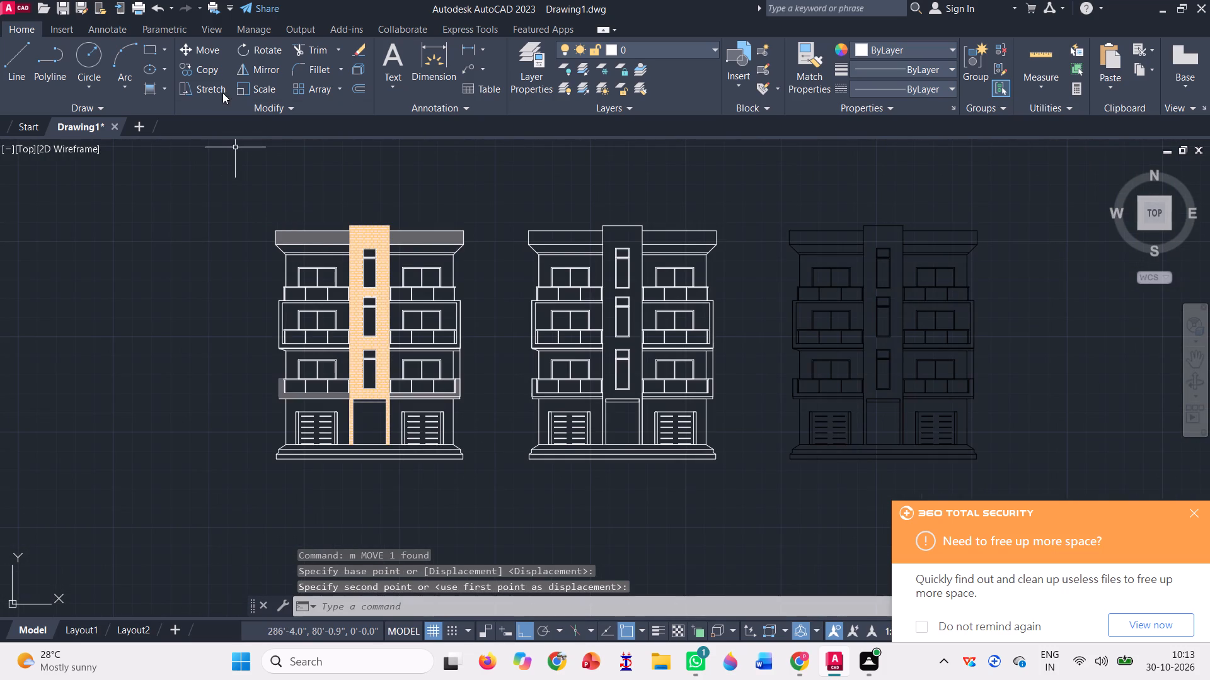
pyautogui.click(147, 88)
pyautogui.scroll(15, 199, 72)
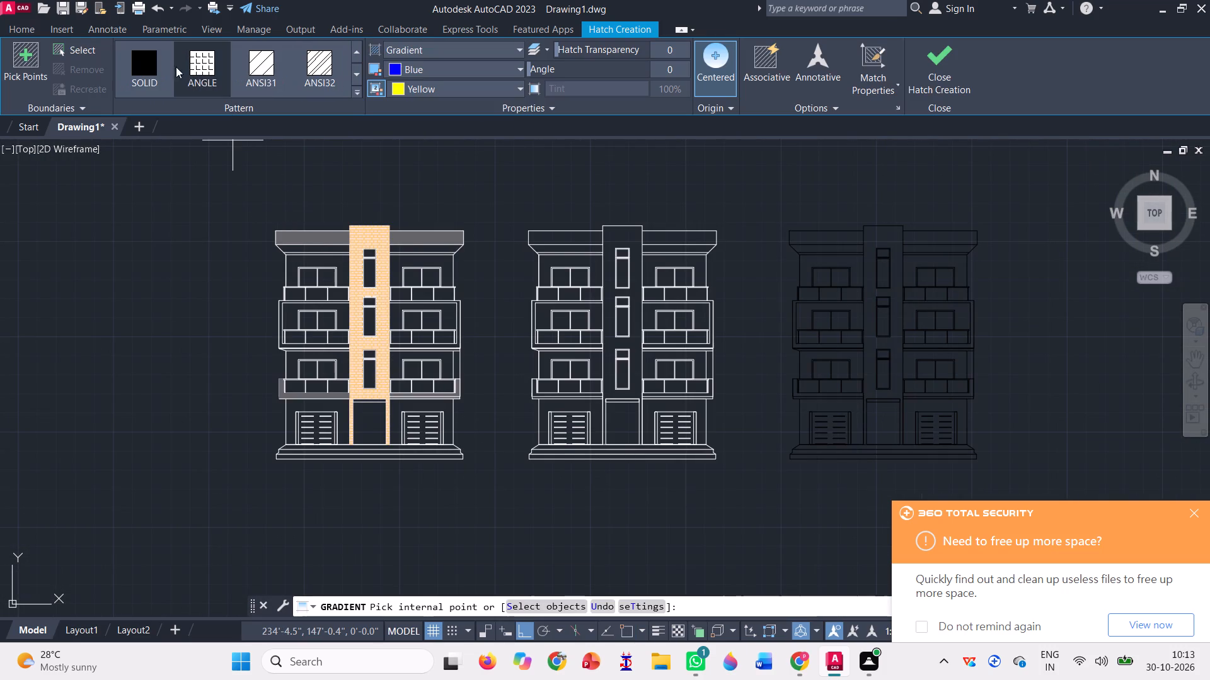
pyautogui.click(144, 64)
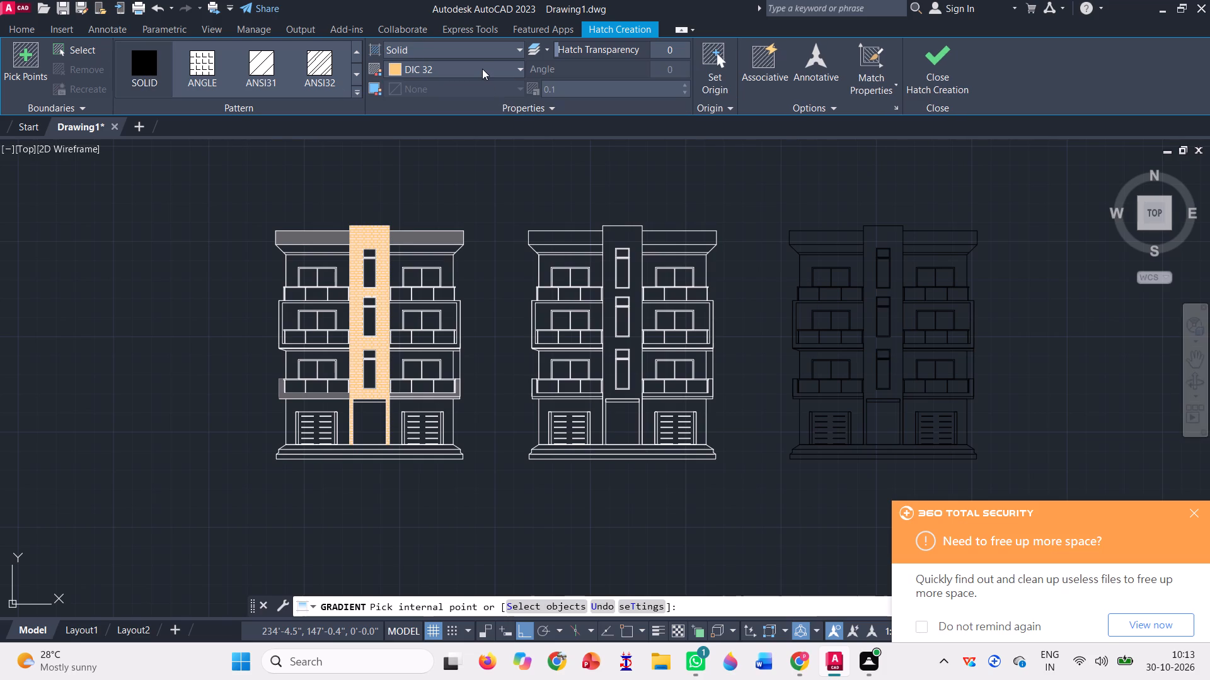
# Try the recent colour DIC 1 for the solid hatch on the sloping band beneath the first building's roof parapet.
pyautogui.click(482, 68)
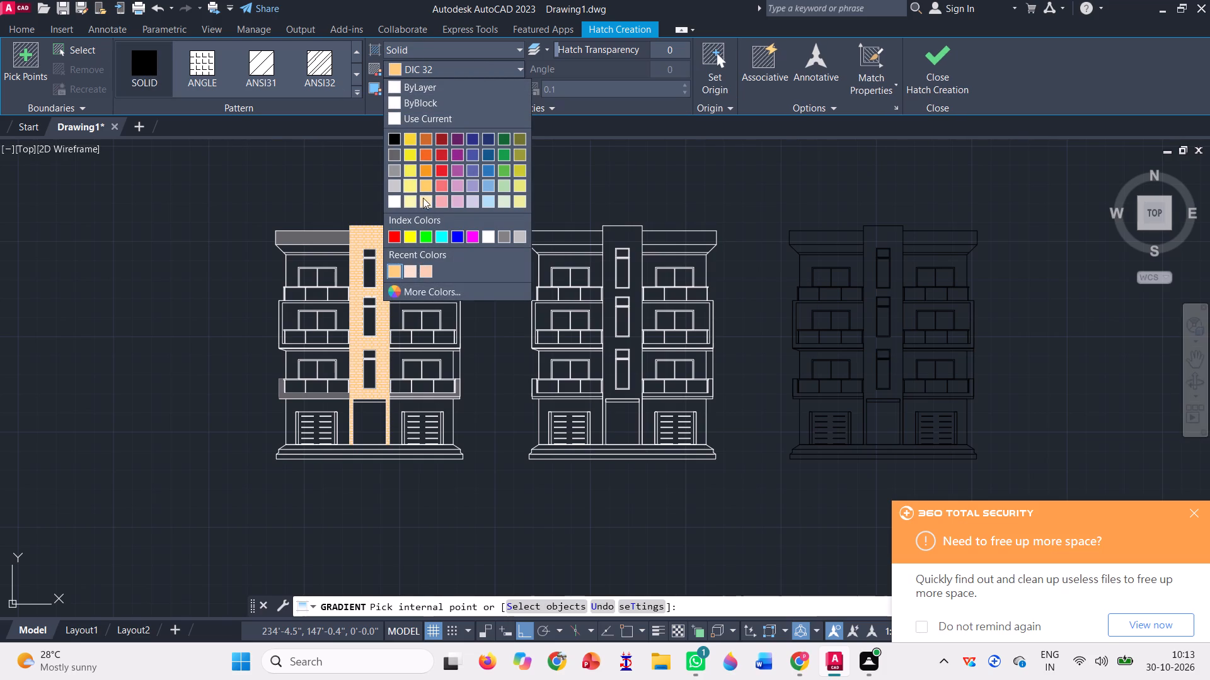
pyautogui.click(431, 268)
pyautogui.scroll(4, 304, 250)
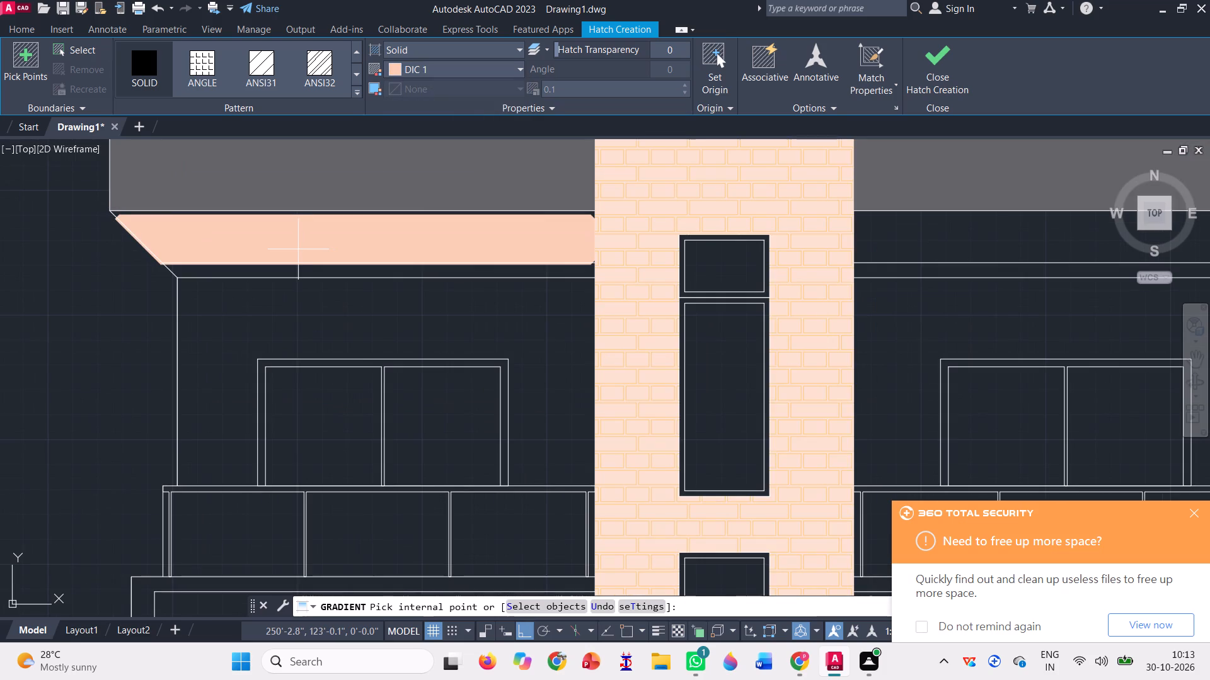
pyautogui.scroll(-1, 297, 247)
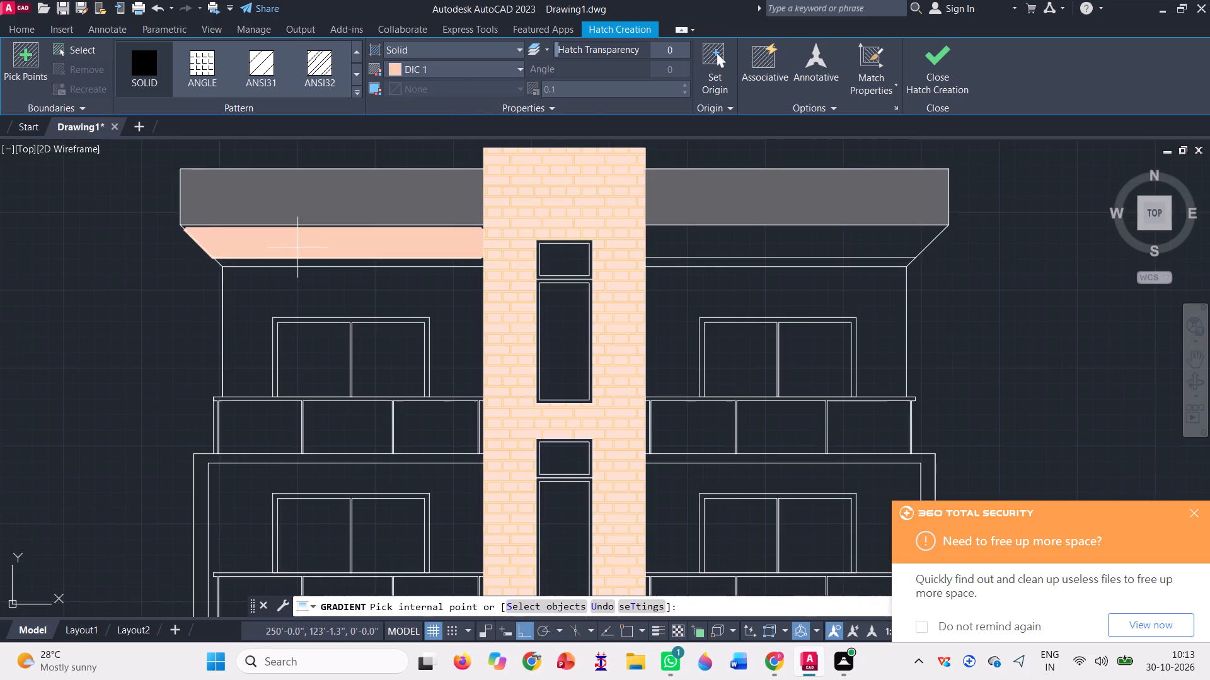
# Set the solid hatch's colour to DIC 202 from the DIC COLOR GUIDE(R) colour book.
pyautogui.click(463, 73)
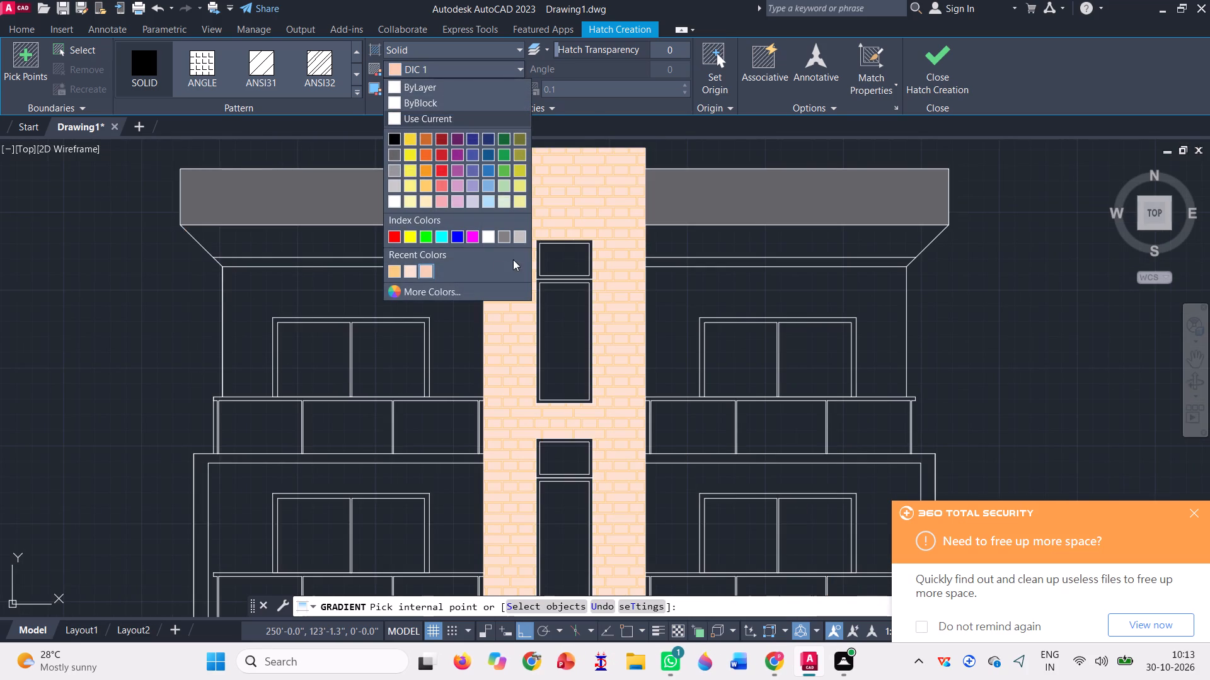
pyautogui.click(434, 291)
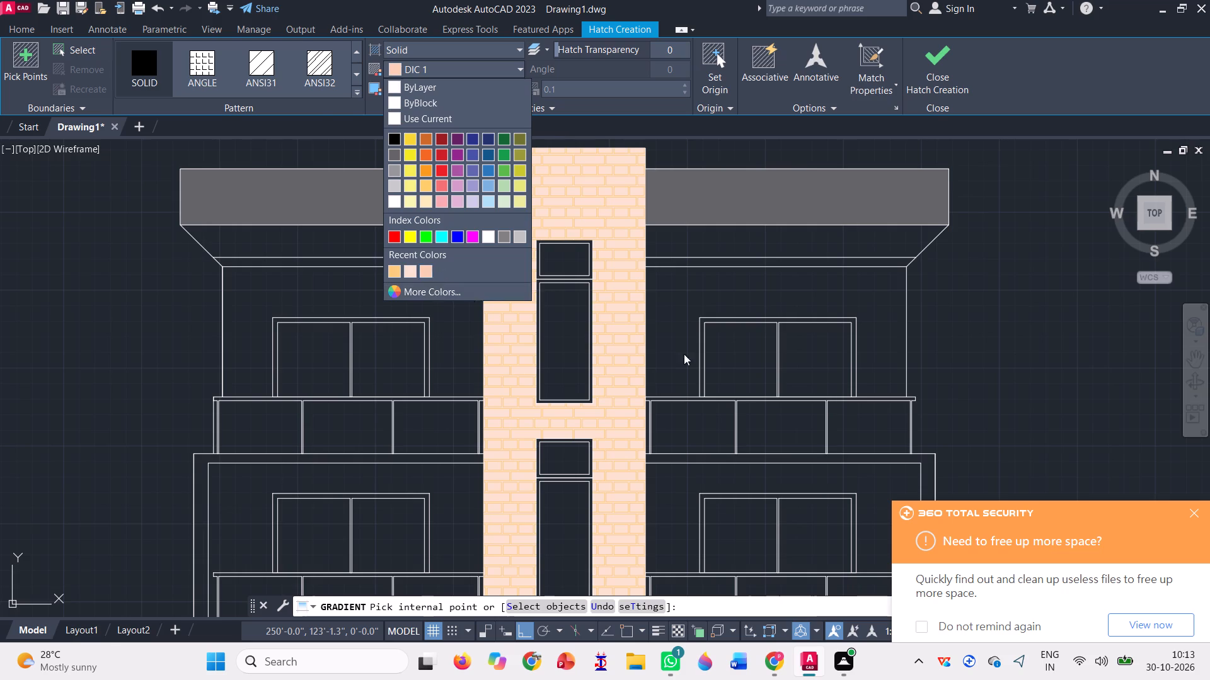
pyautogui.click(650, 386)
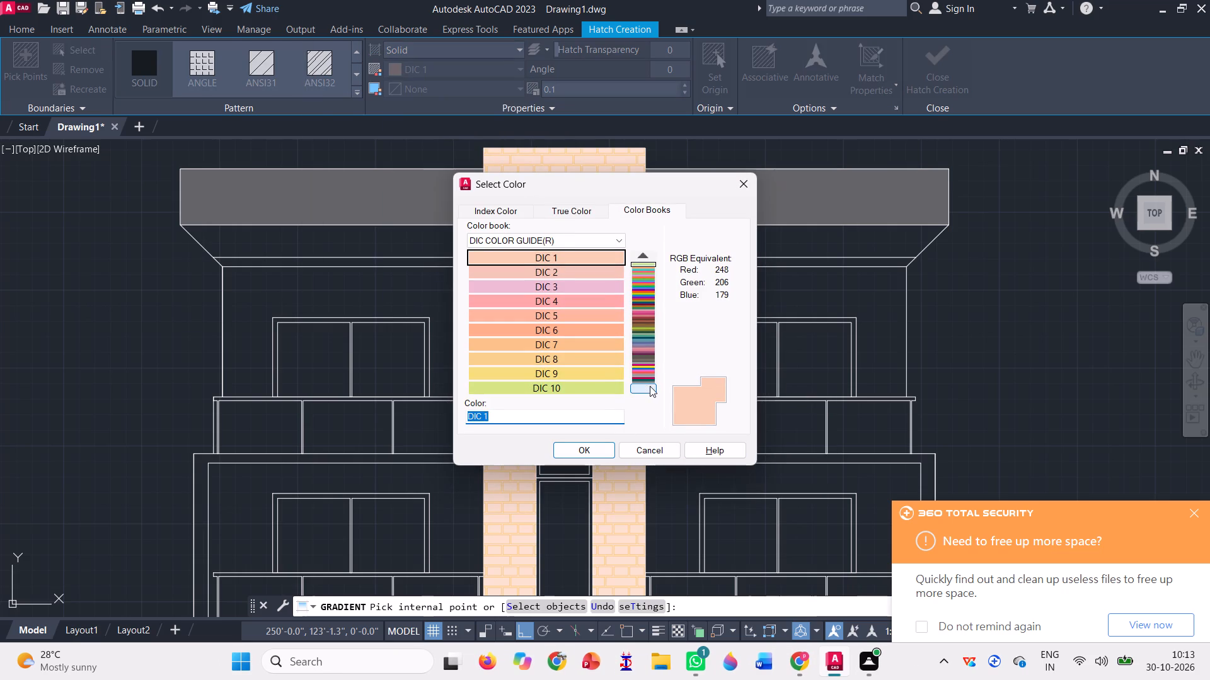
pyautogui.click(650, 386)
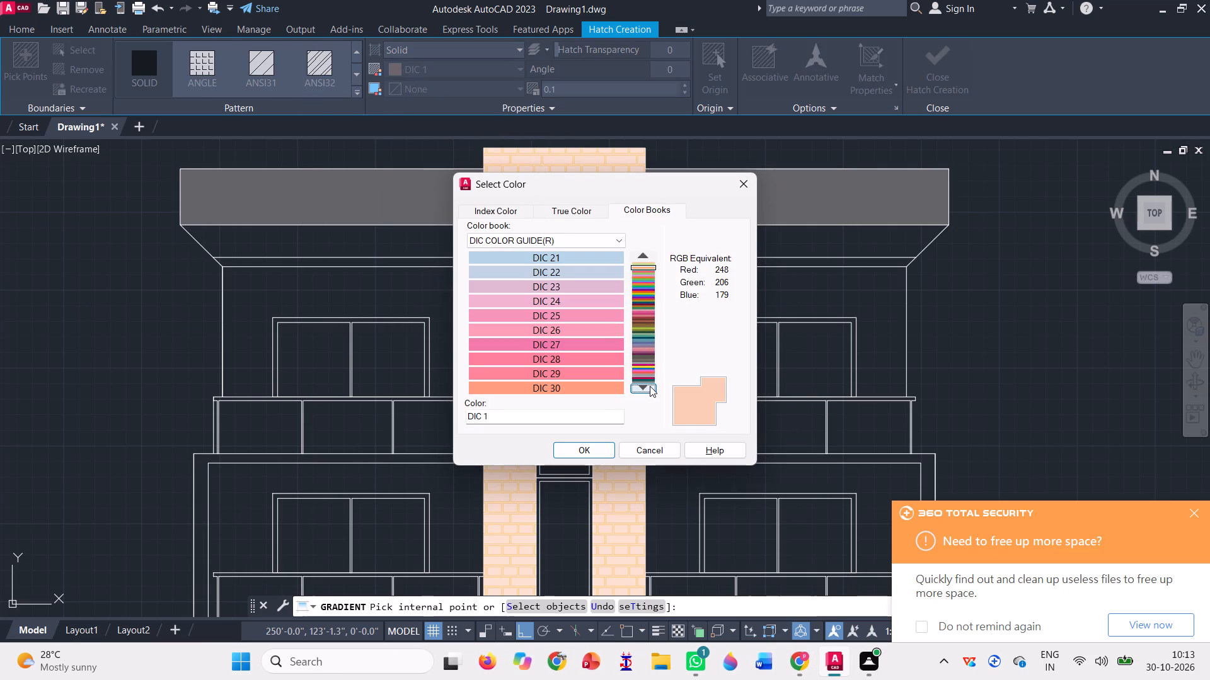
pyautogui.click(650, 386)
pyautogui.click(650, 386)
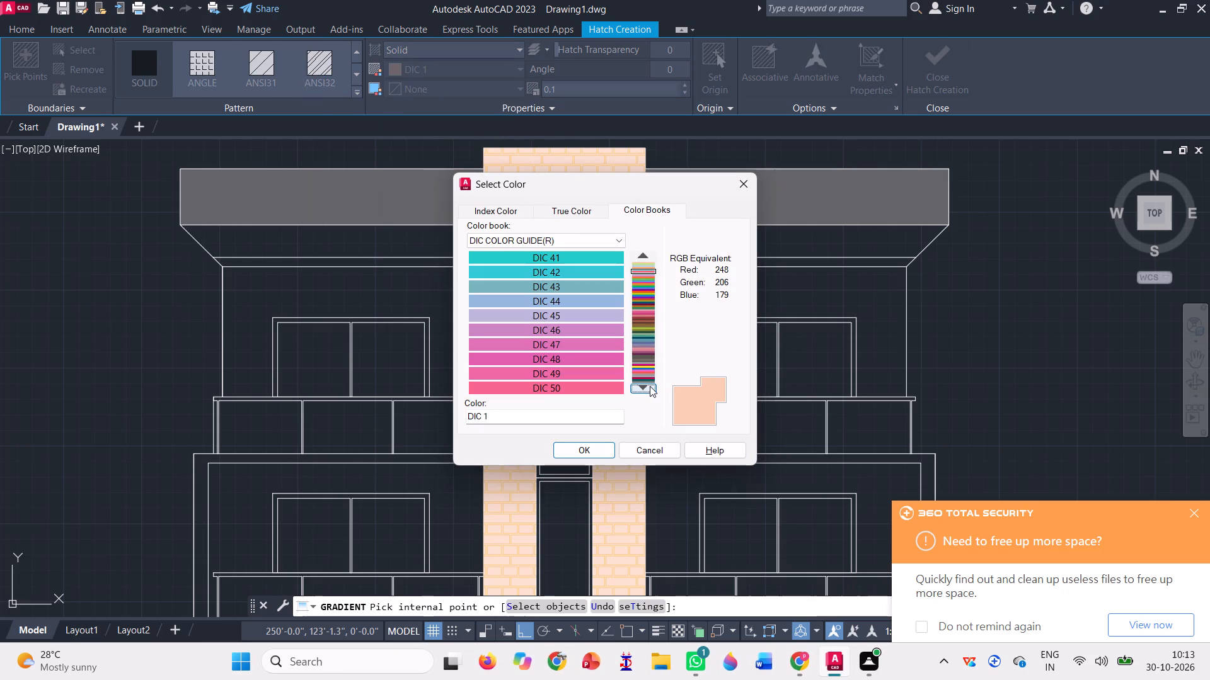
pyautogui.click(650, 386)
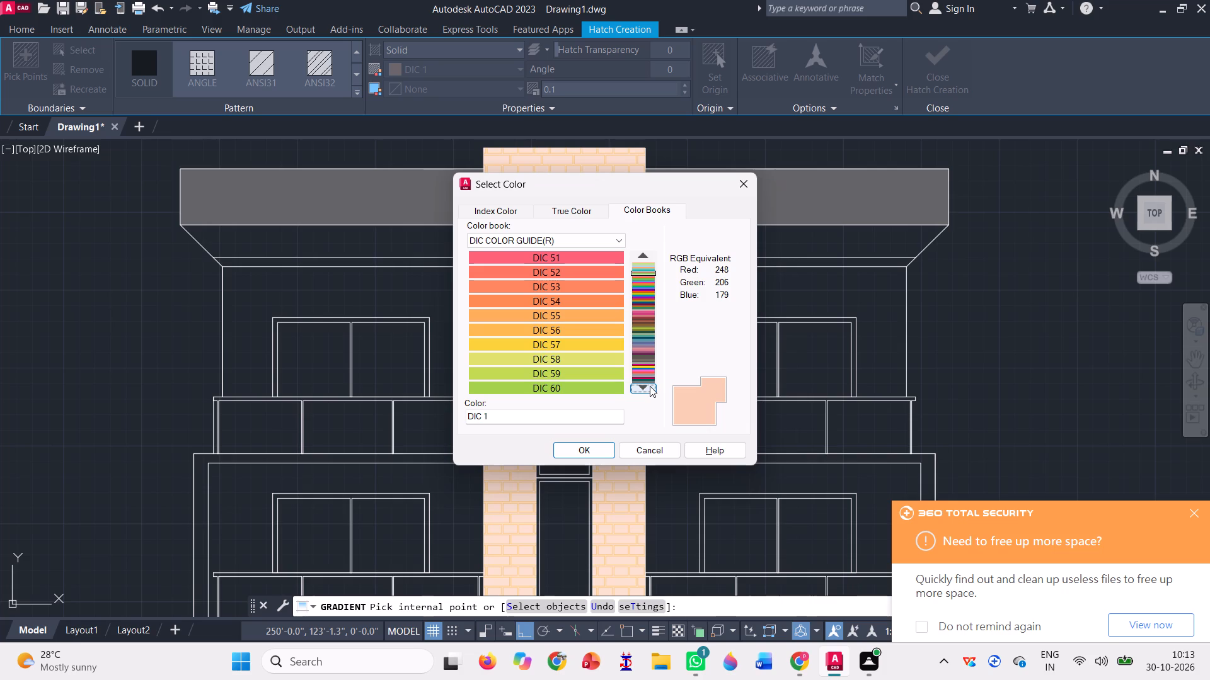
pyautogui.click(650, 386)
pyautogui.click(650, 386)
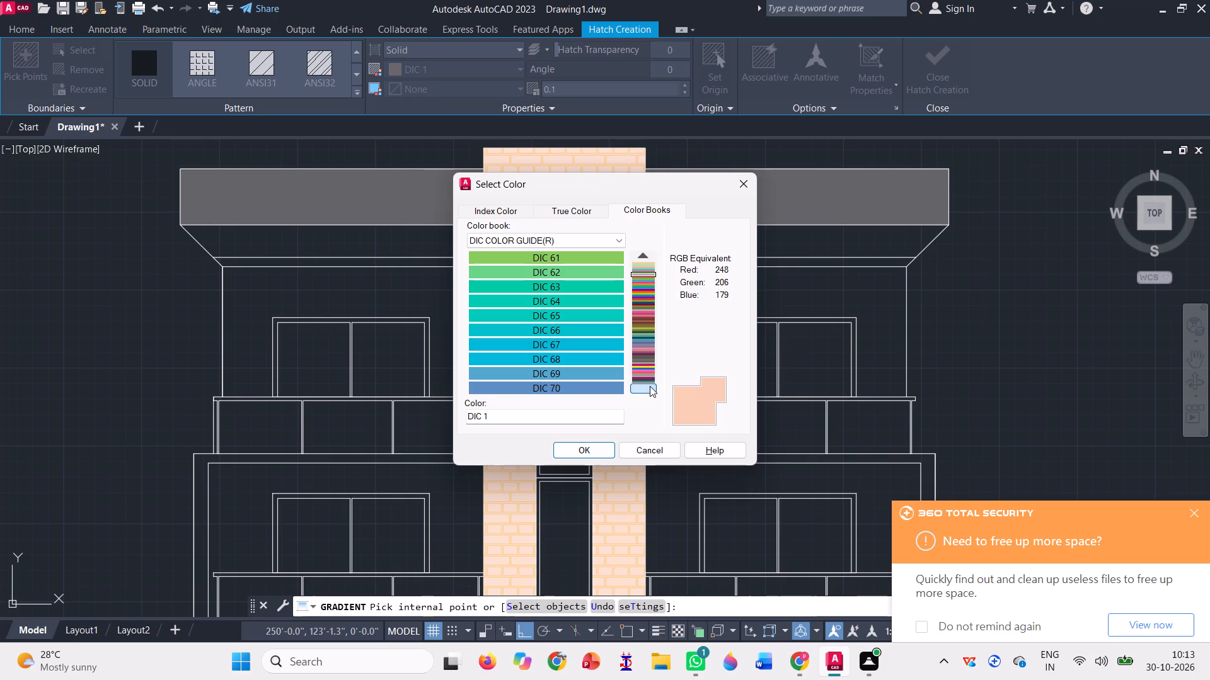
pyautogui.click(650, 386)
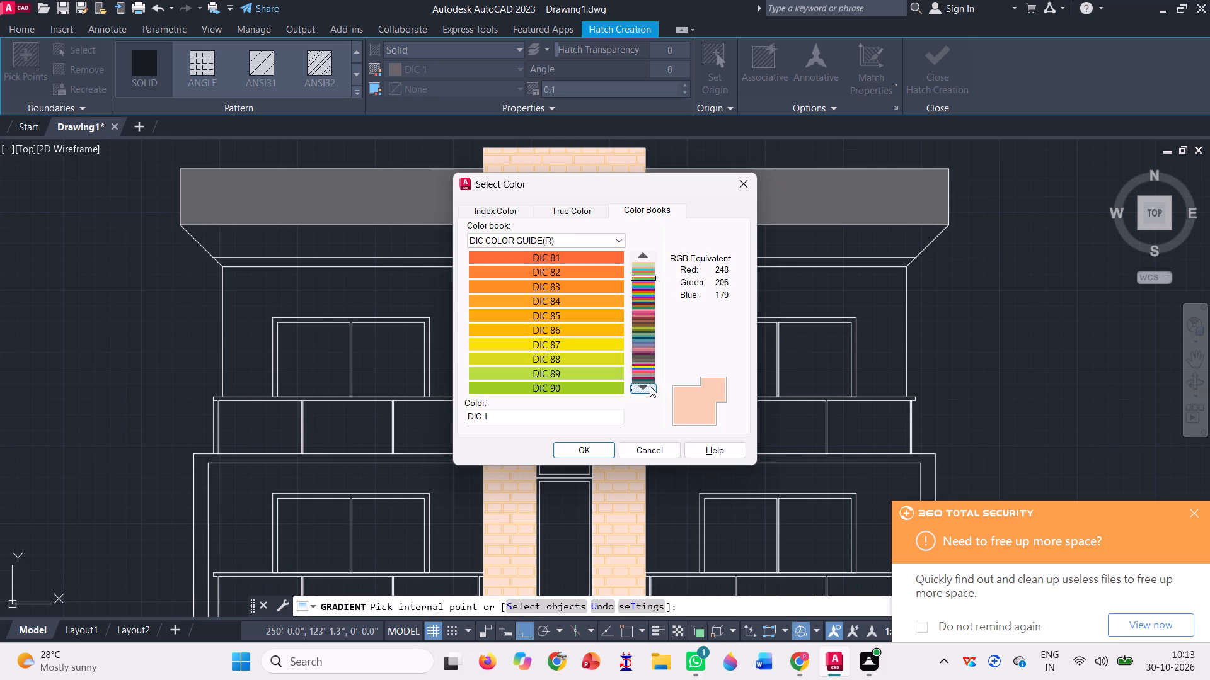
pyautogui.click(650, 386)
pyautogui.click(650, 386)
pyautogui.click(650, 386)
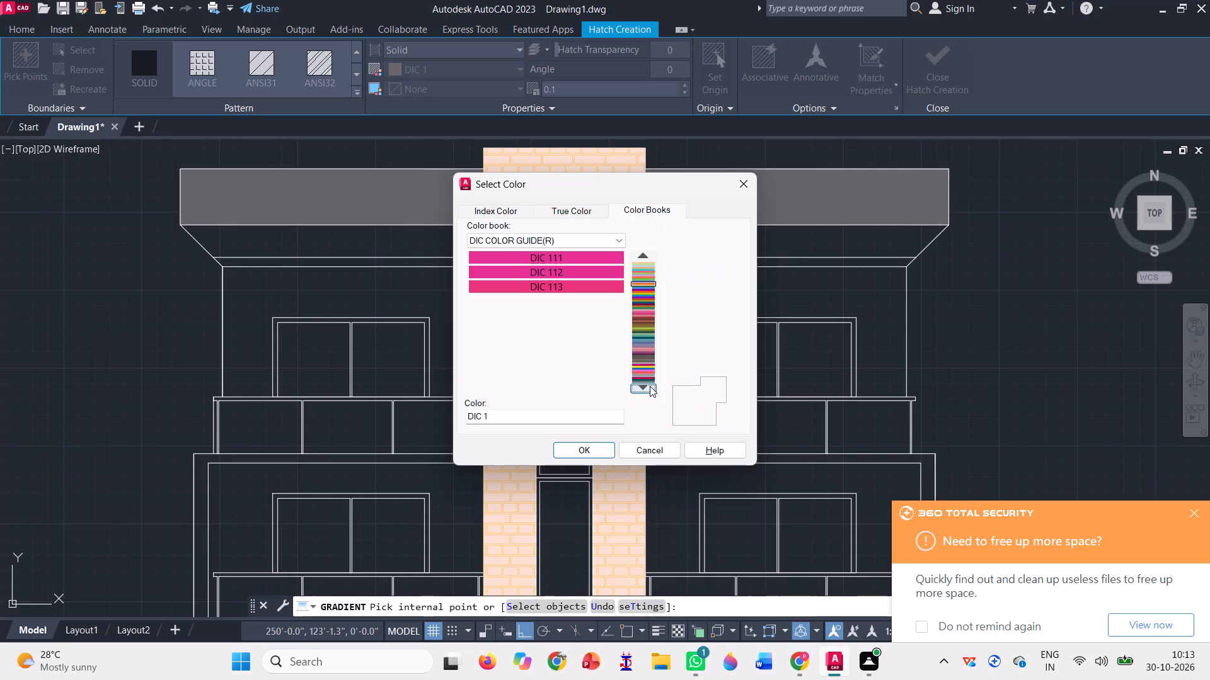
pyautogui.click(650, 386)
pyautogui.click(650, 386)
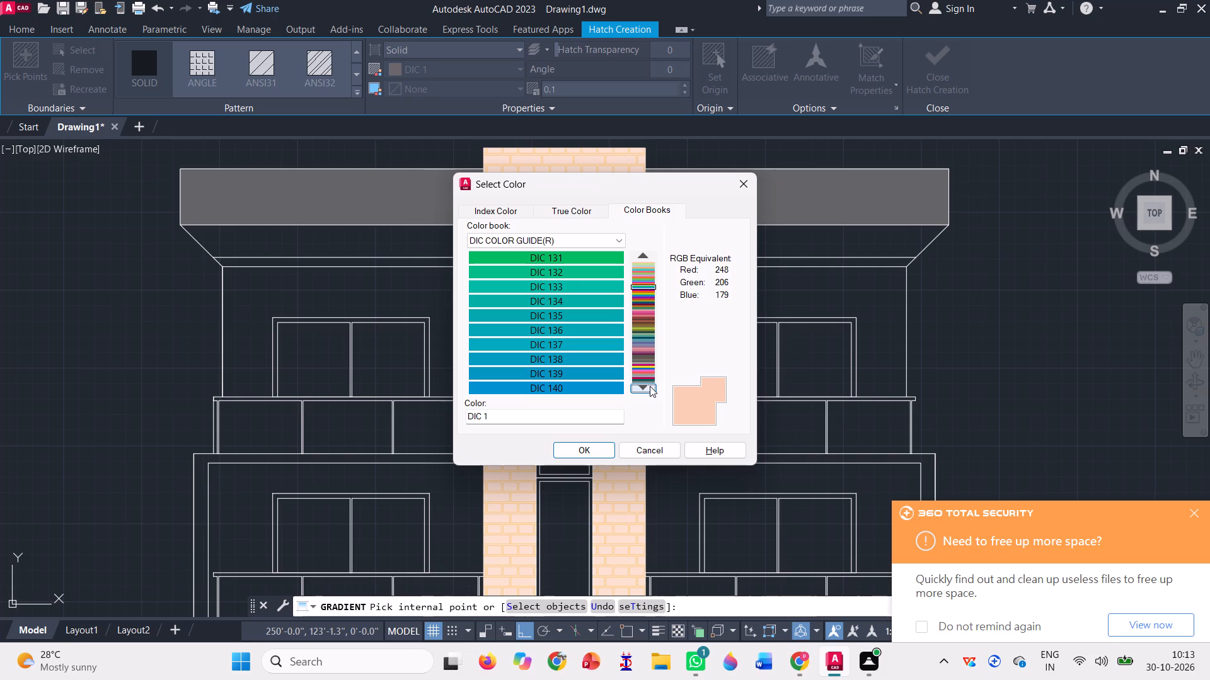
pyautogui.click(640, 385)
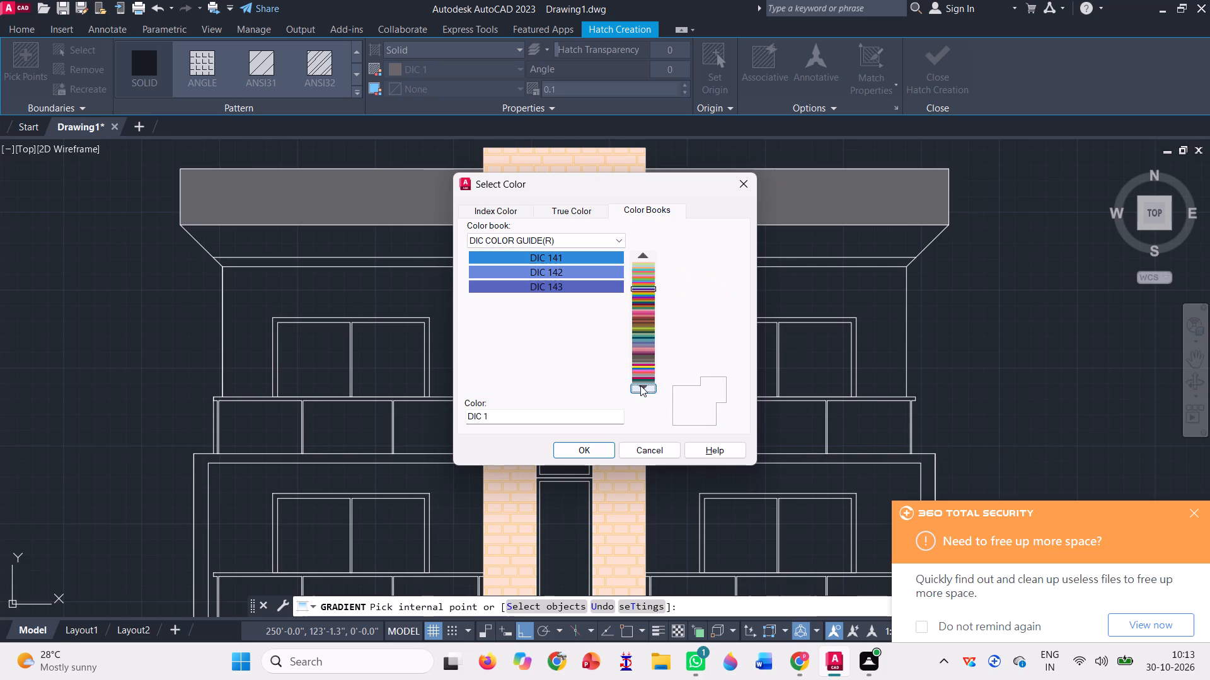
pyautogui.click(640, 385)
pyautogui.click(640, 385)
pyautogui.click(640, 385)
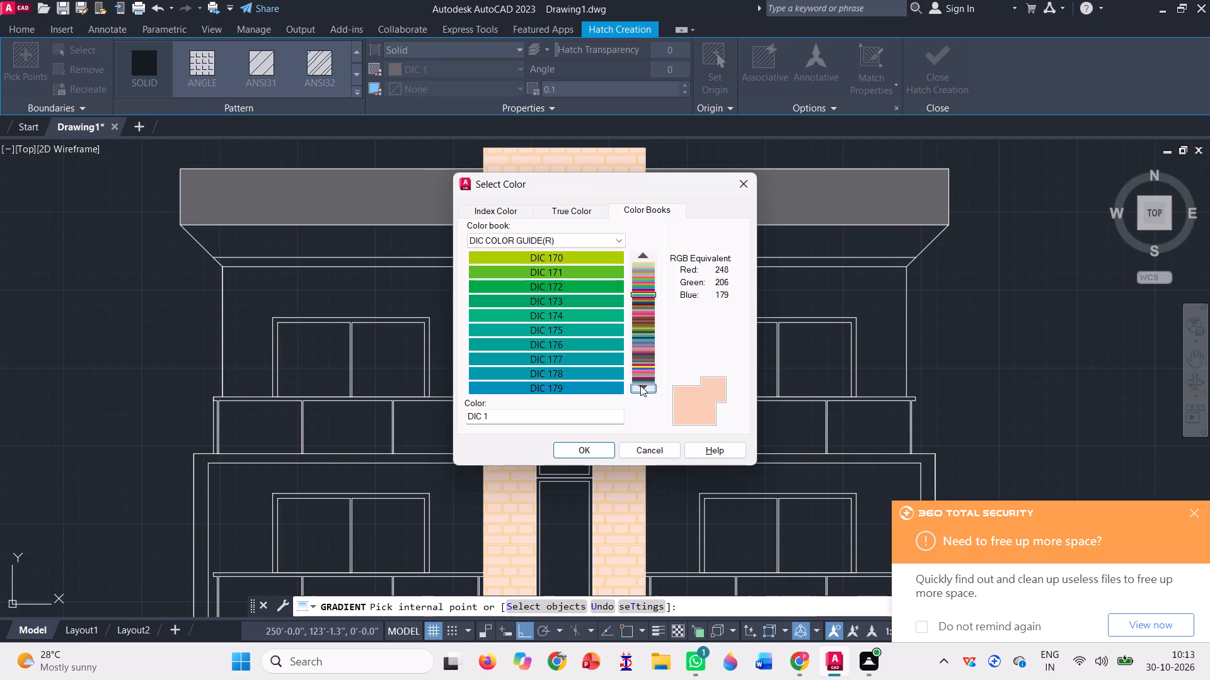
pyautogui.click(640, 385)
pyautogui.click(640, 385)
pyautogui.click(640, 385)
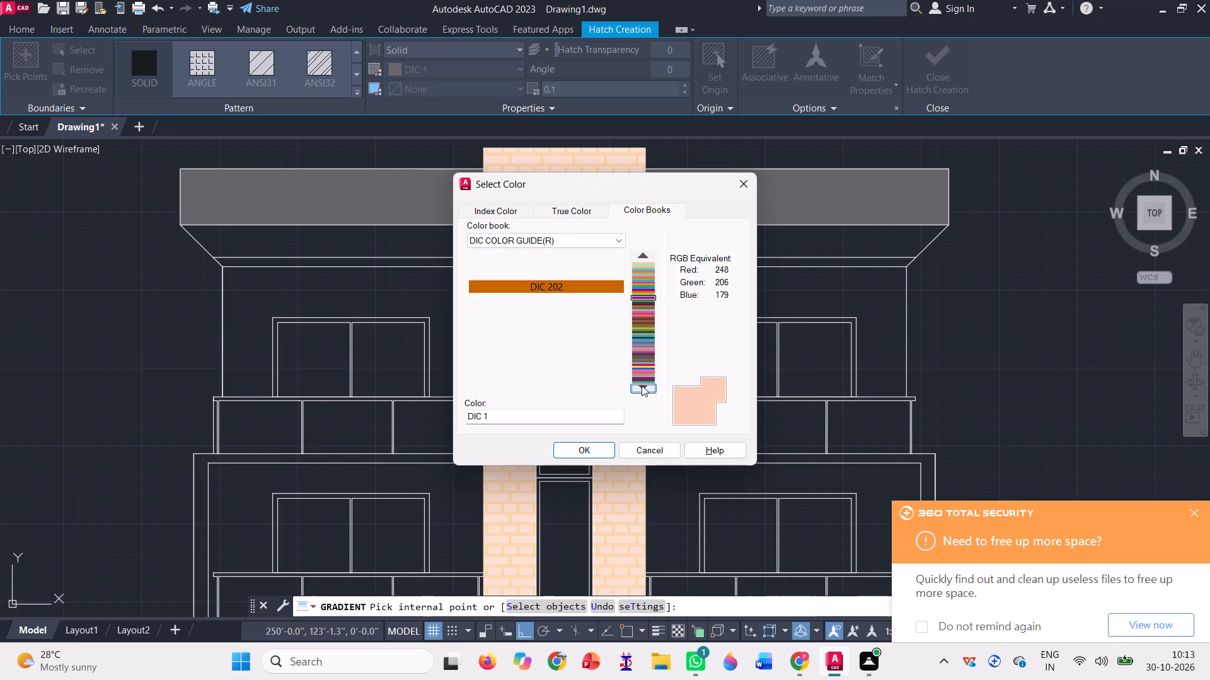
pyautogui.click(593, 286)
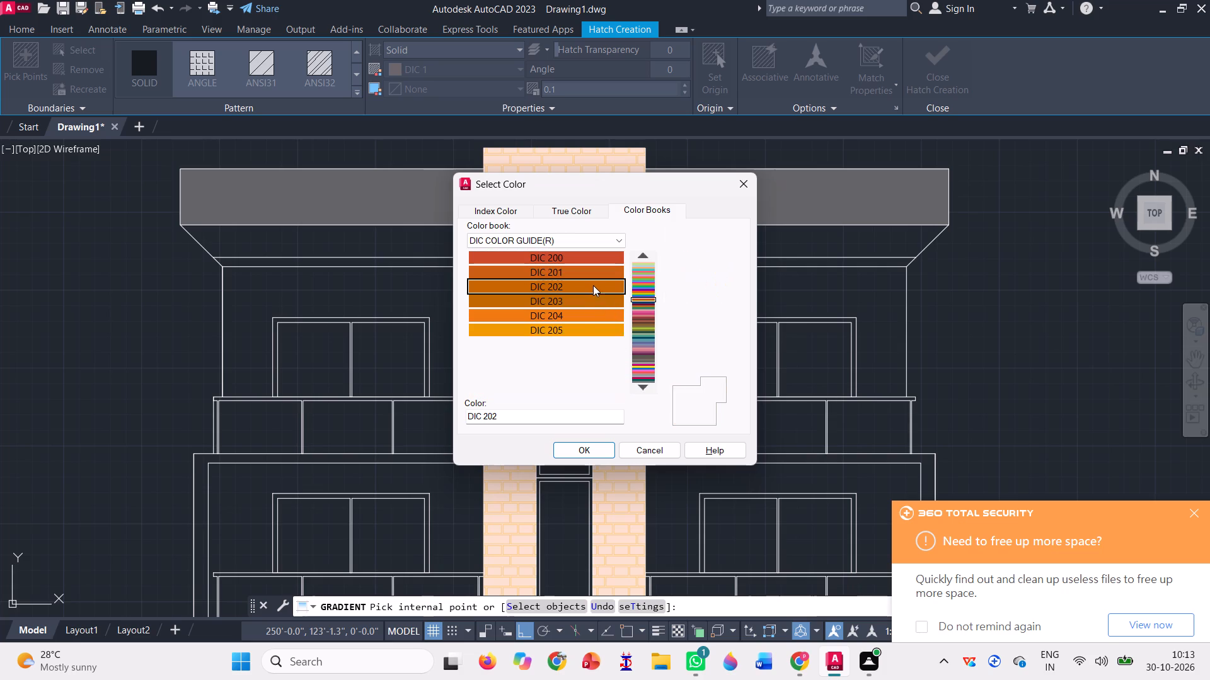
pyautogui.click(584, 446)
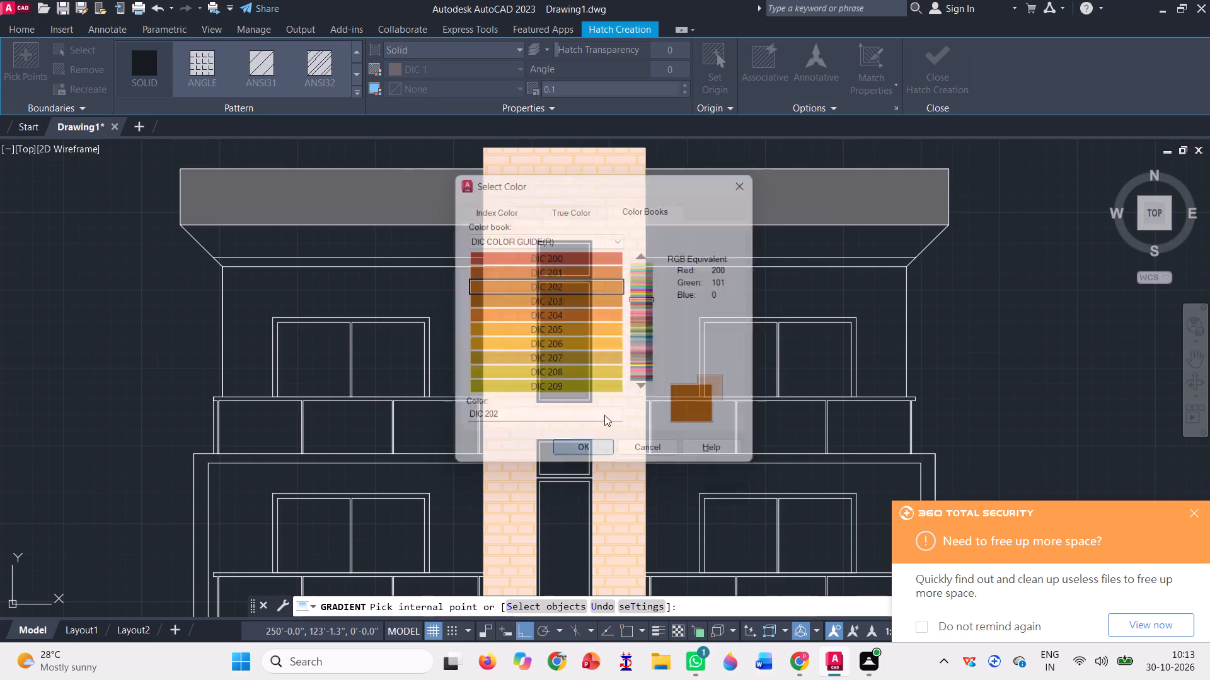
# Lighten the solid hatch's colour by raising its true colour luminance to 70, giving RGB 255,179,102.
pyautogui.click(451, 64)
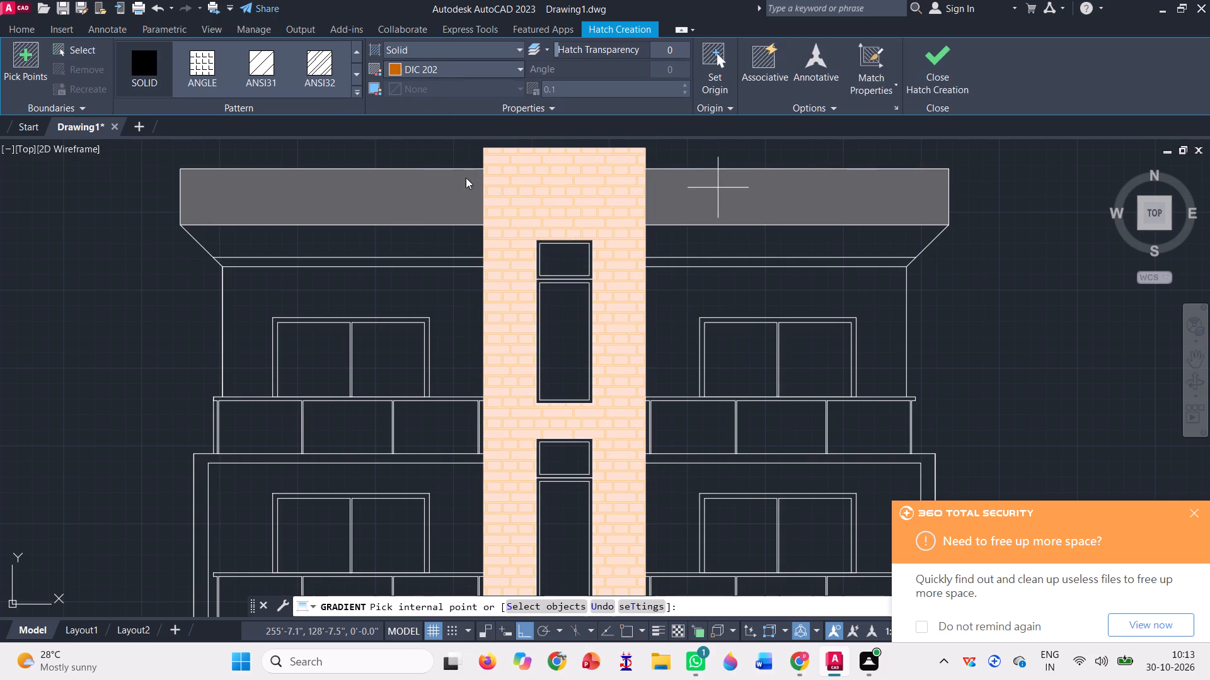
pyautogui.click(443, 292)
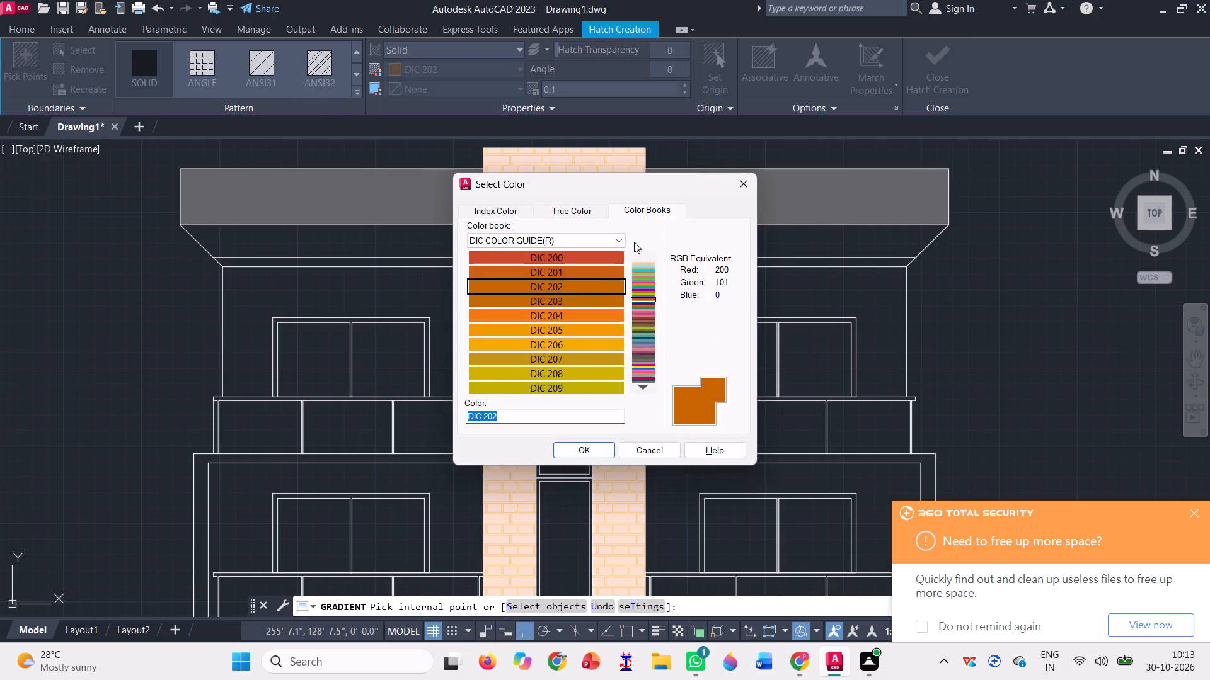
pyautogui.click(563, 212)
pyautogui.click(648, 305)
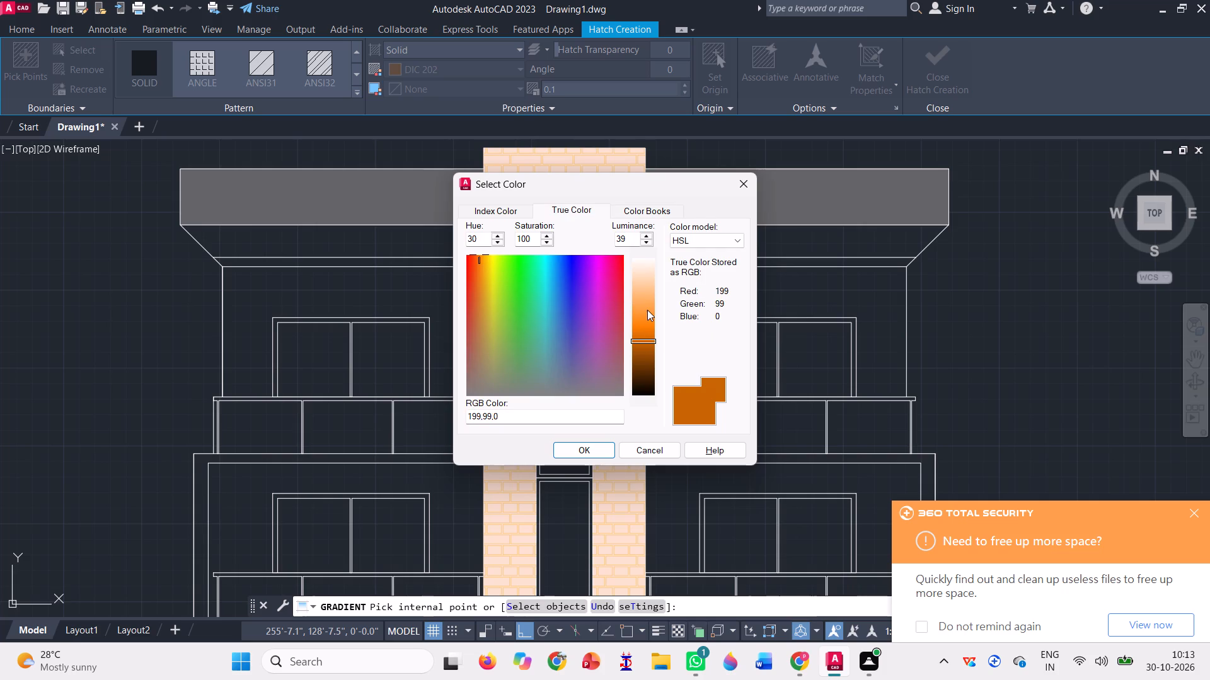
pyautogui.click(647, 310)
pyautogui.click(645, 310)
pyautogui.click(645, 310)
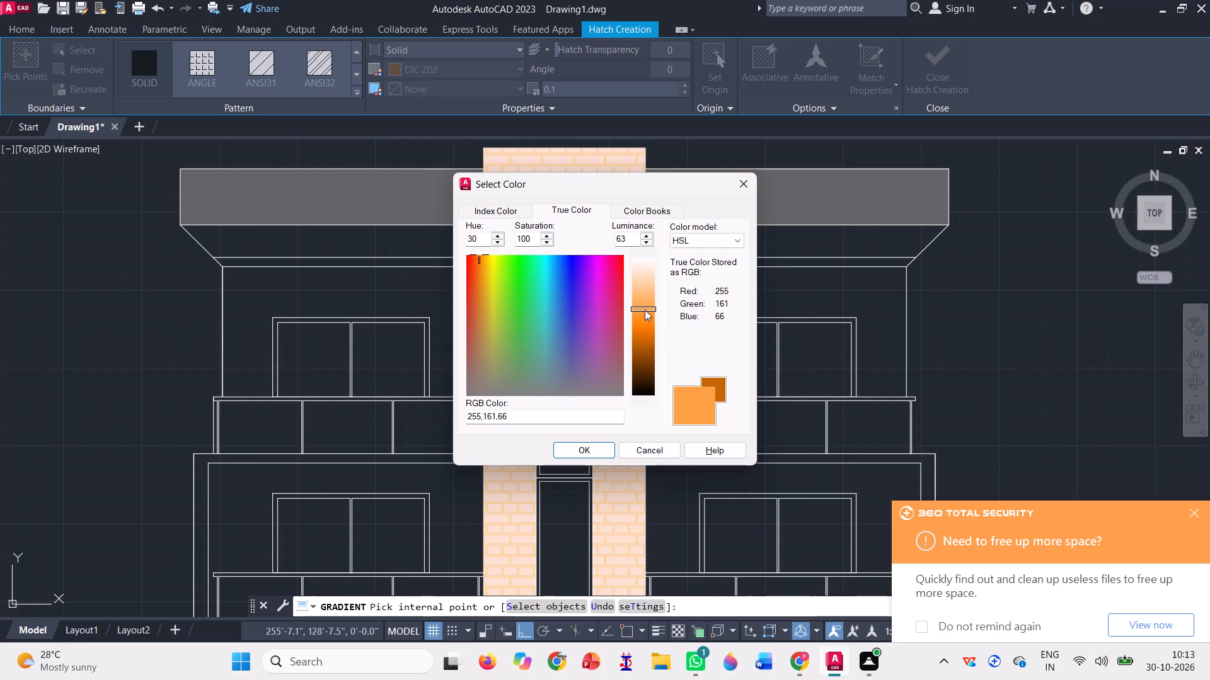
pyautogui.click(643, 299)
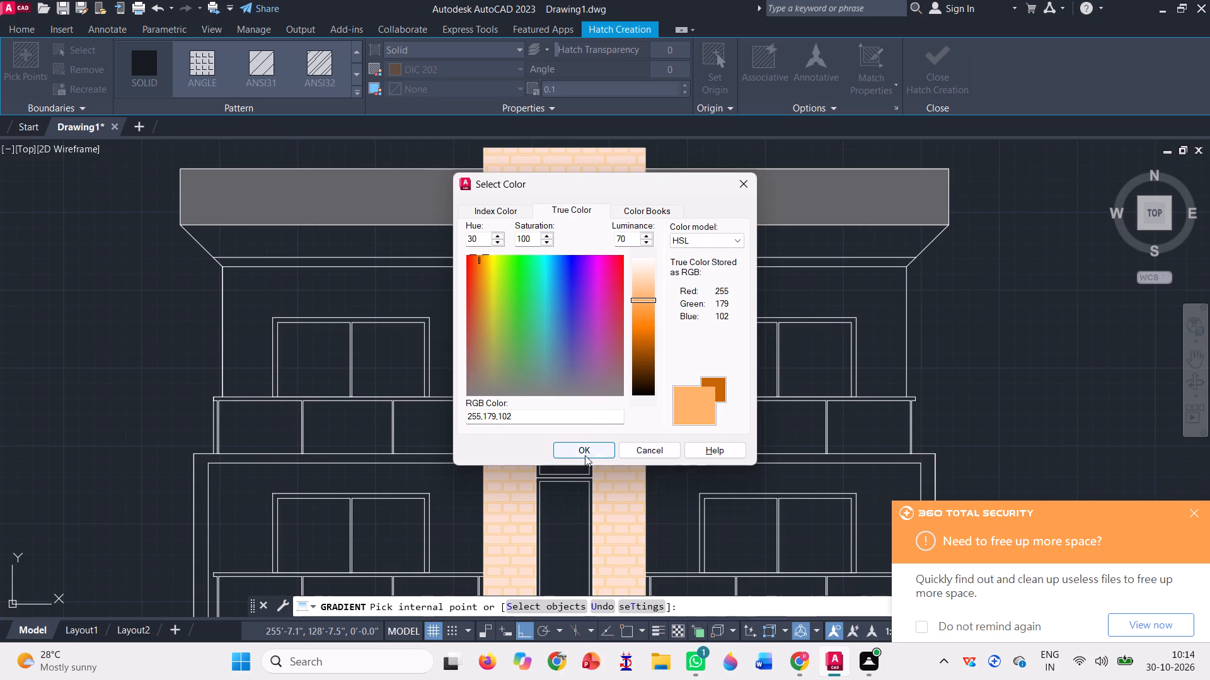
pyautogui.click(583, 451)
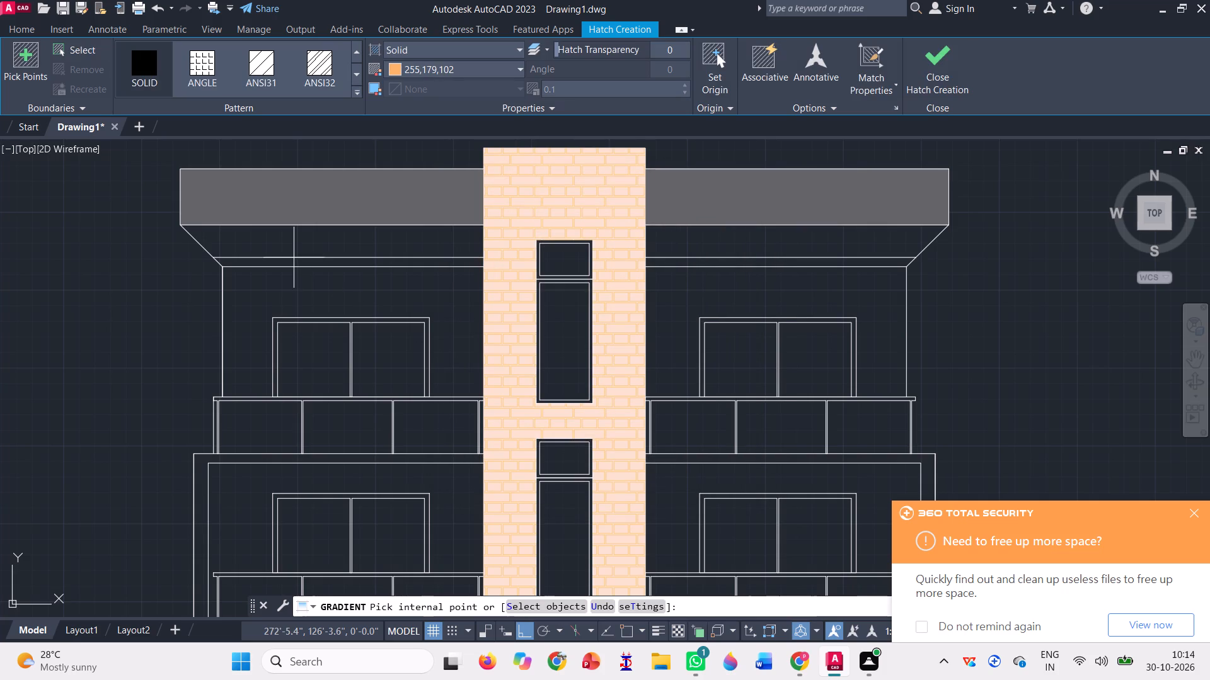
# Fill the sloping bands beneath the parapet and the top-storey walls on both sides of the tower with the solid orange hatch.
pyautogui.click(275, 247)
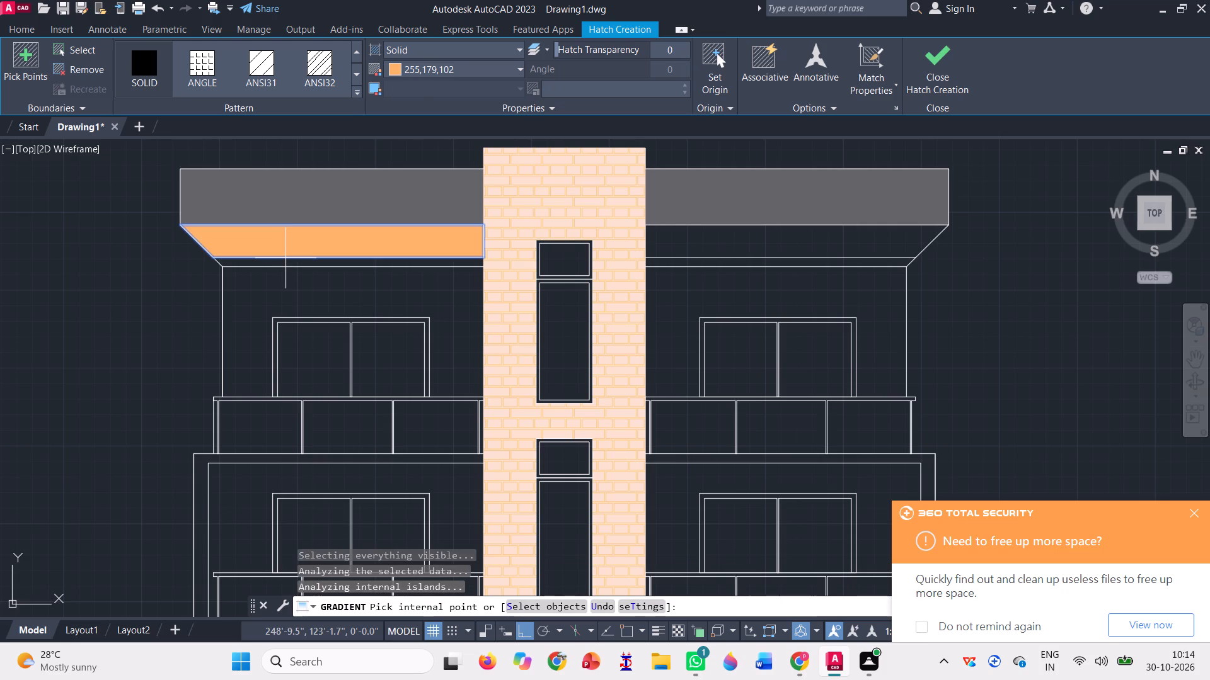
pyautogui.scroll(2, 295, 276)
pyautogui.click(280, 252)
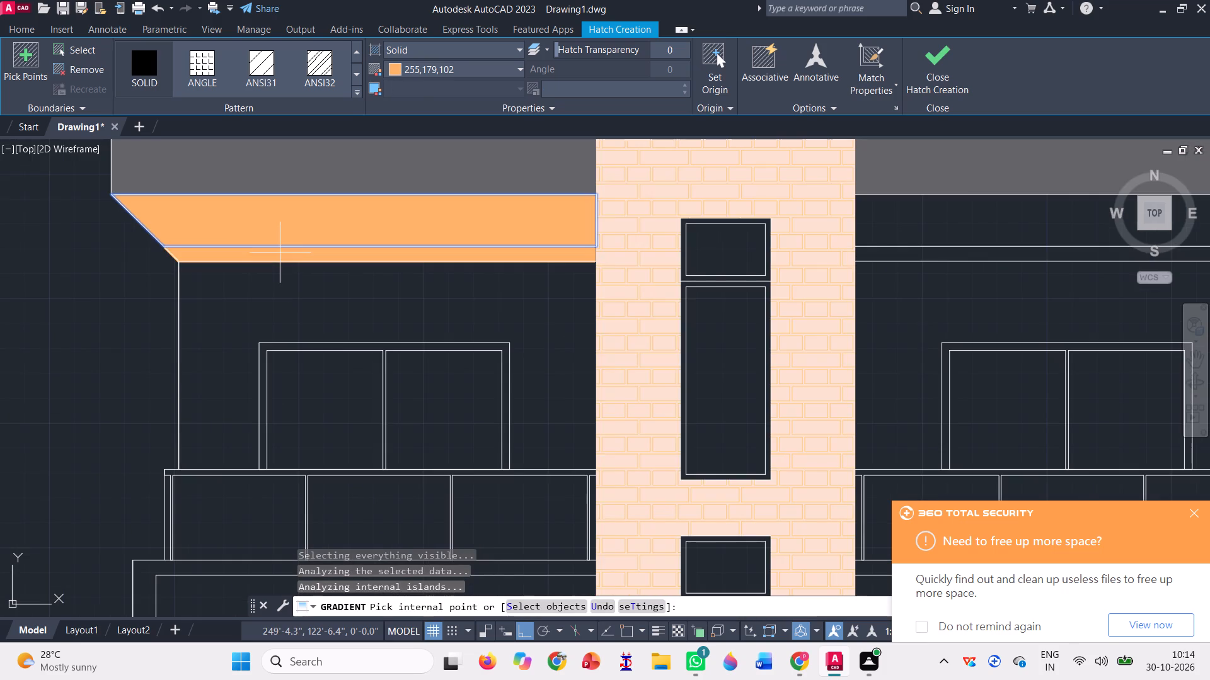
pyautogui.click(308, 300)
pyautogui.scroll(-3, 307, 298)
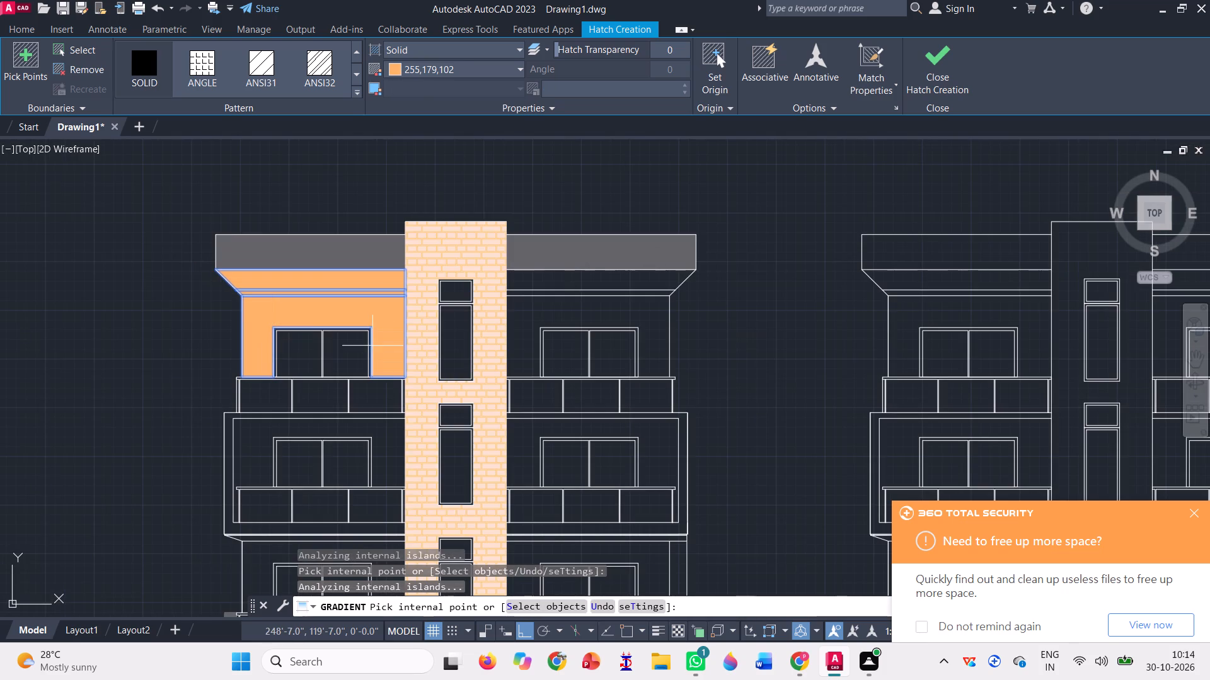
pyautogui.click(589, 281)
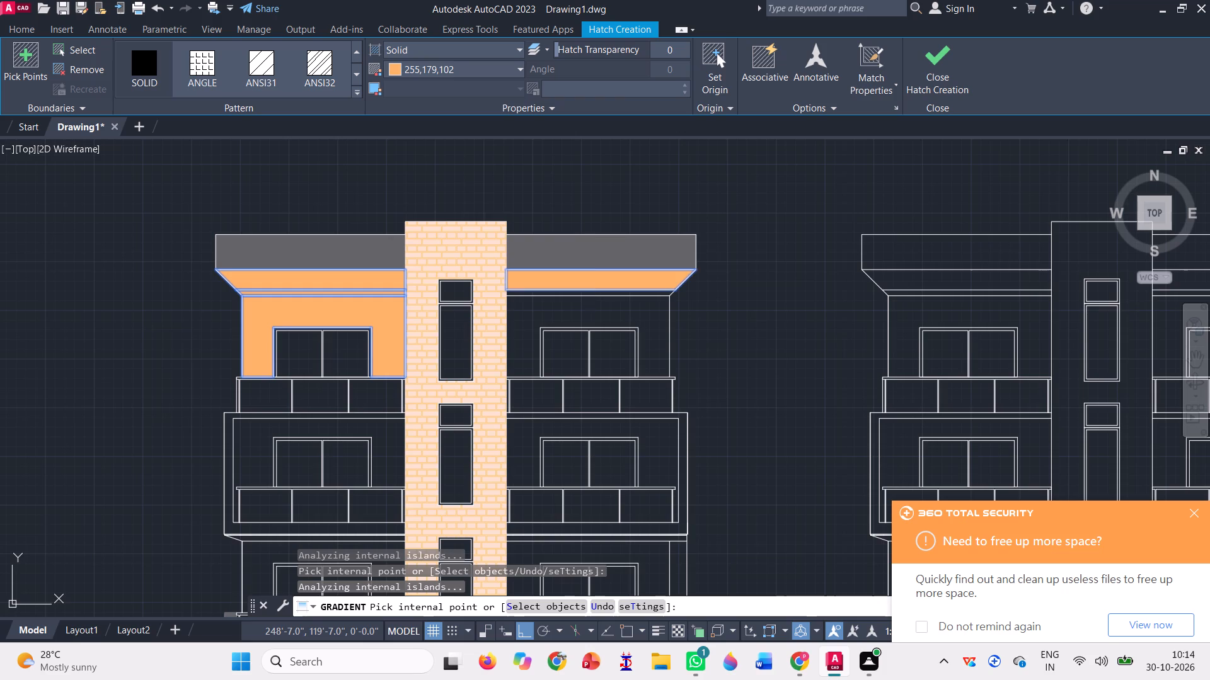
pyautogui.scroll(3, 599, 302)
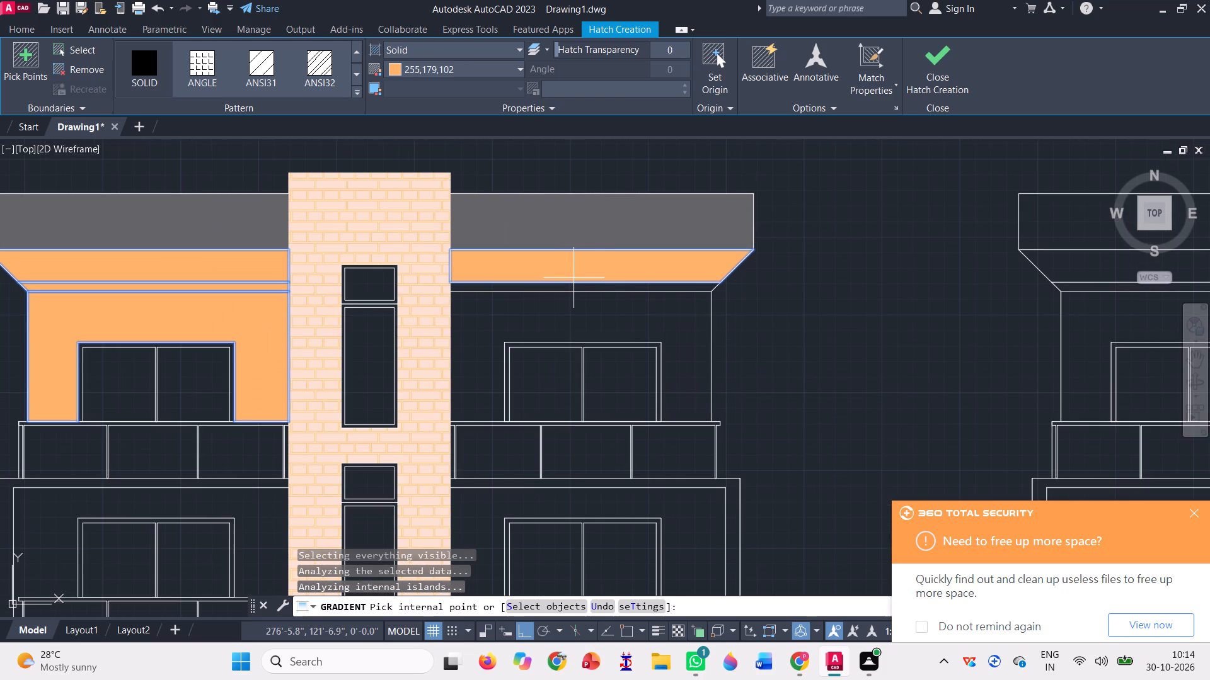
pyautogui.click(576, 289)
pyautogui.click(594, 324)
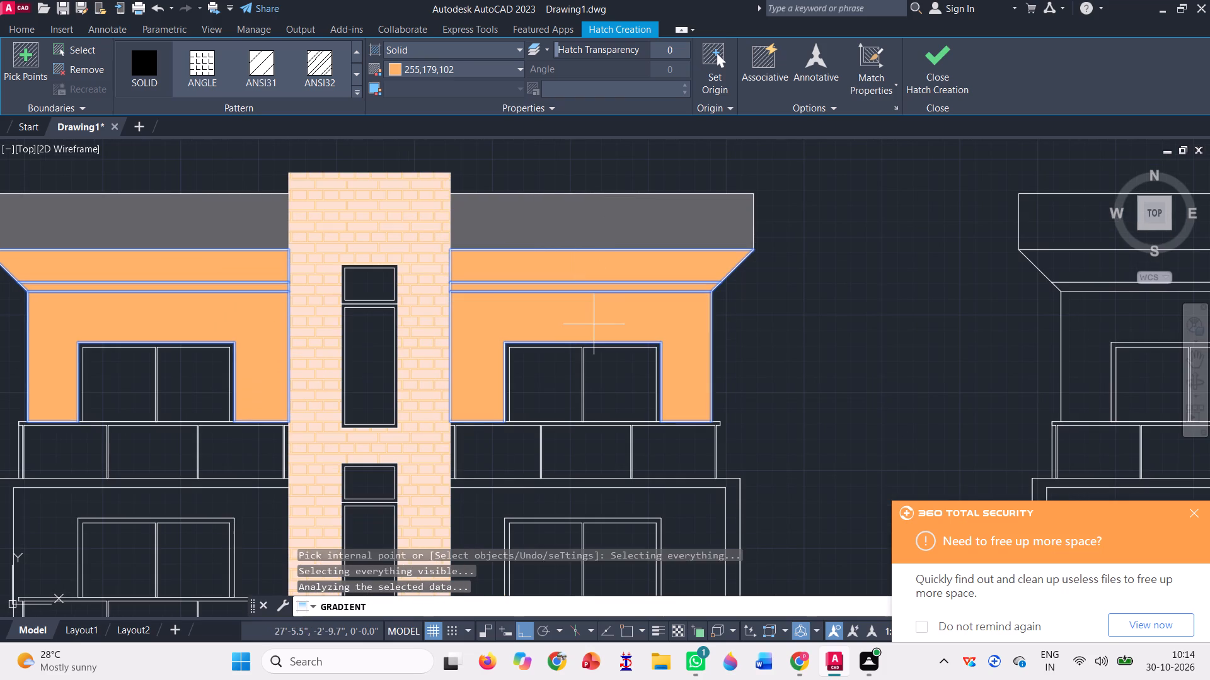
pyautogui.scroll(-3, 563, 292)
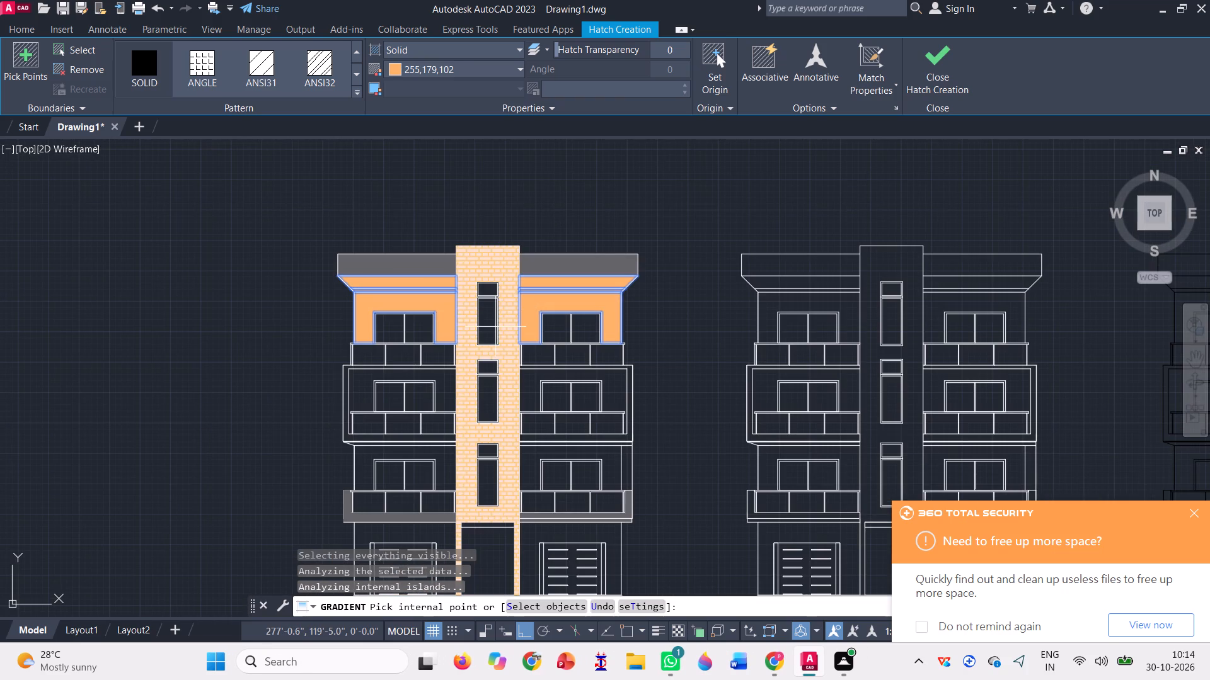
# Fill the walls and the projecting balcony frames of the storey below the top one, on both sides of the tower, with the orange hatch.
pyautogui.scroll(4, 357, 380)
pyautogui.click(357, 378)
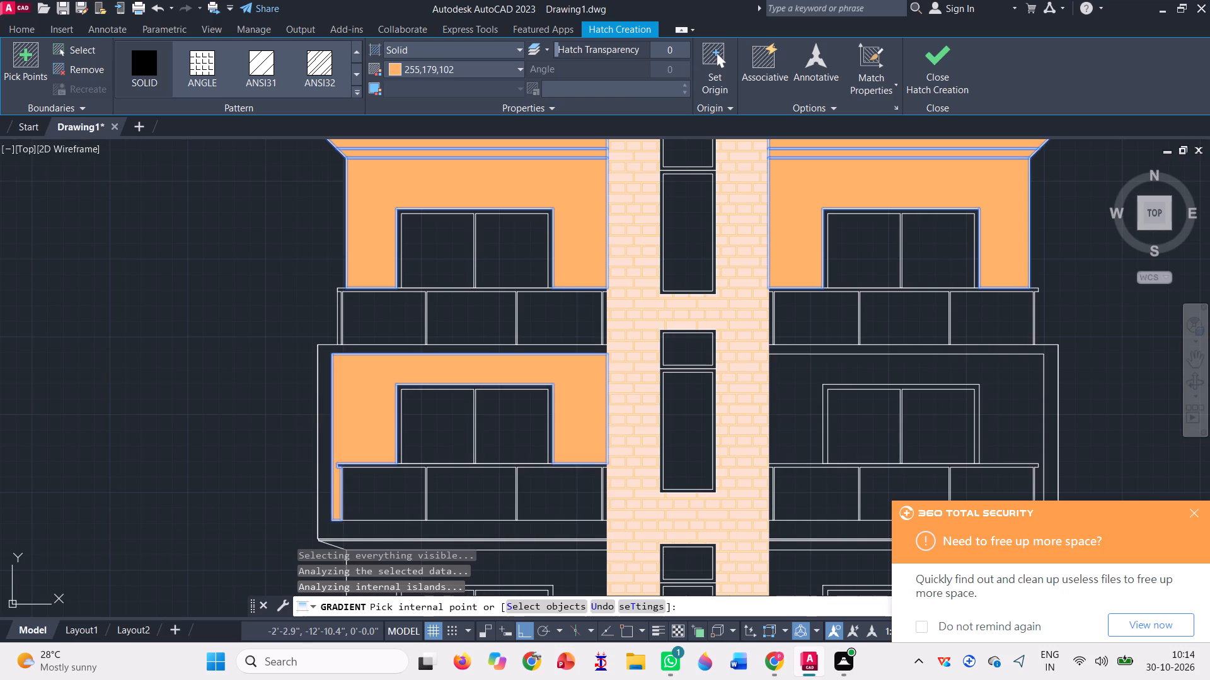
pyautogui.scroll(-2, 357, 378)
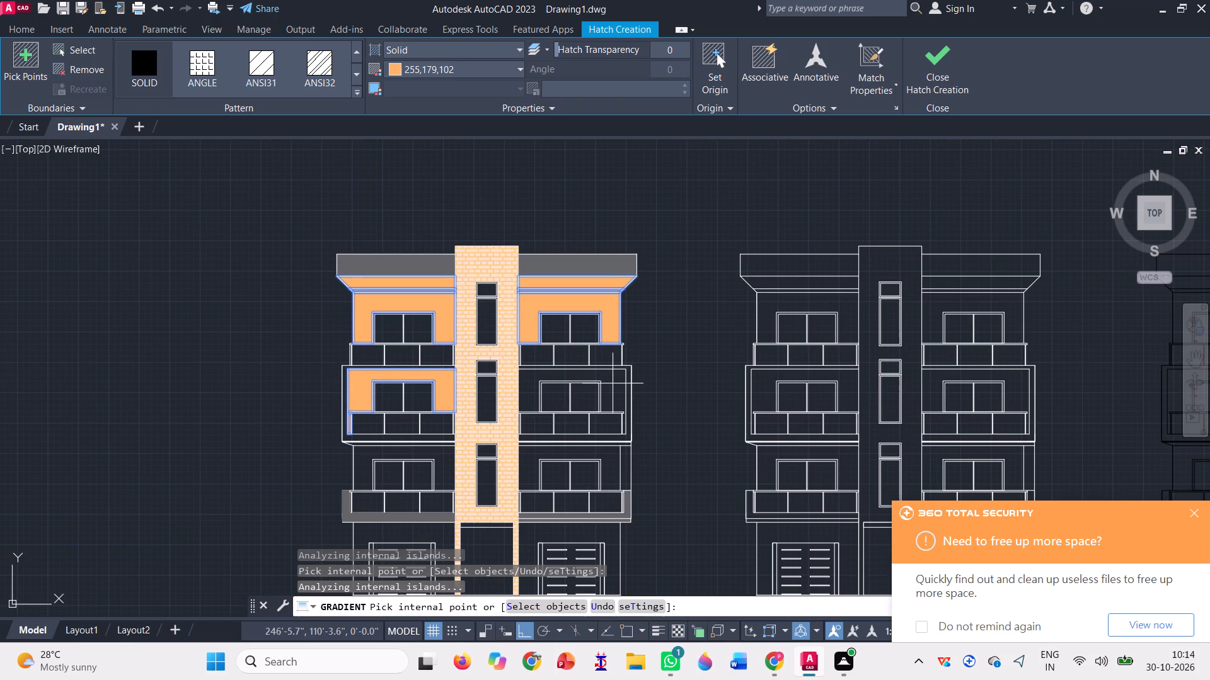
pyautogui.click(616, 383)
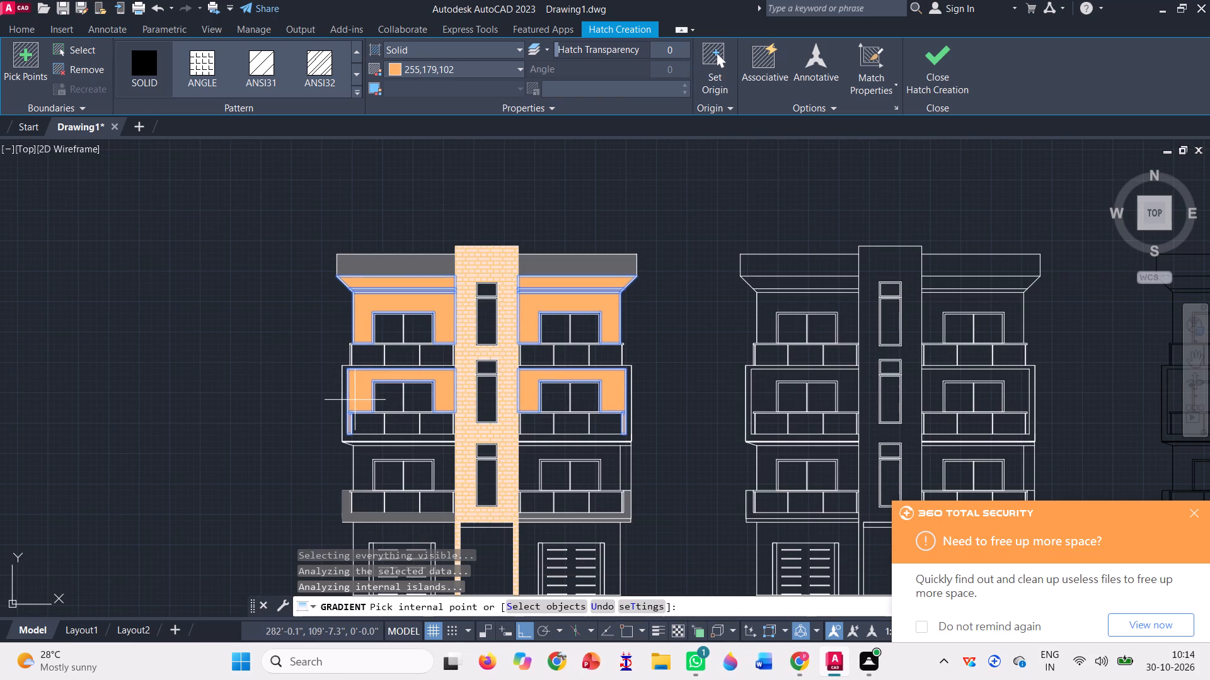
pyautogui.scroll(-1, 355, 400)
pyautogui.scroll(8, 343, 405)
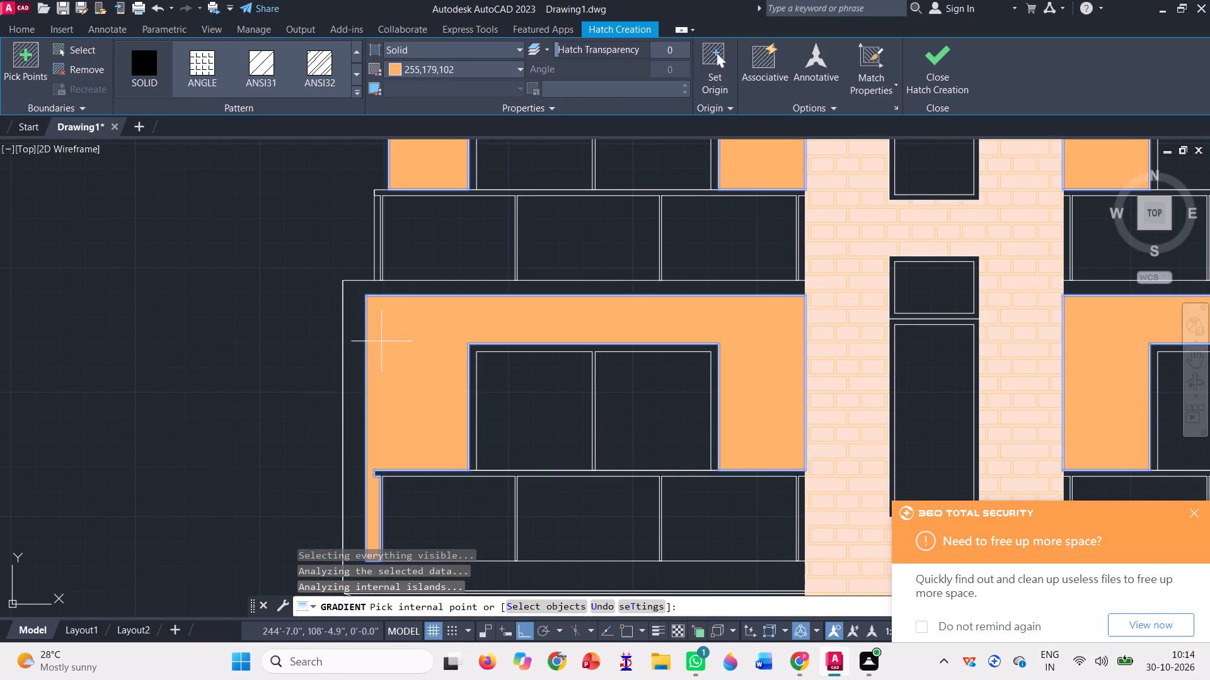
pyautogui.click(354, 328)
pyautogui.scroll(-4, 351, 336)
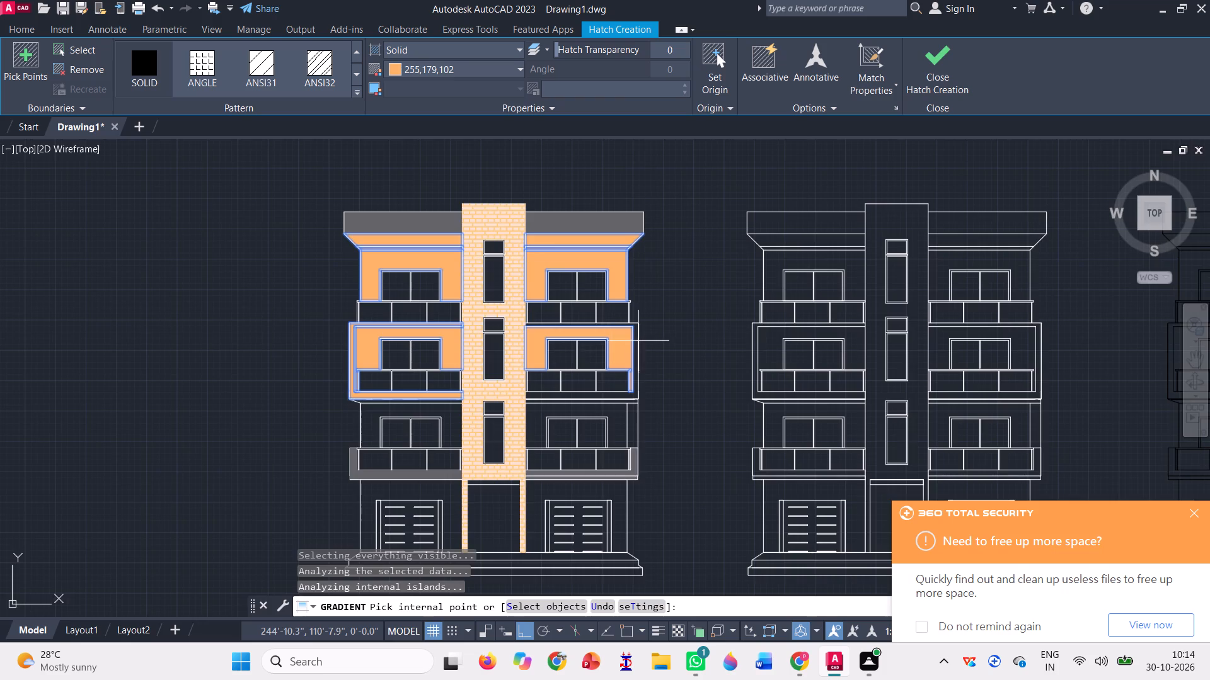
pyautogui.scroll(4, 640, 339)
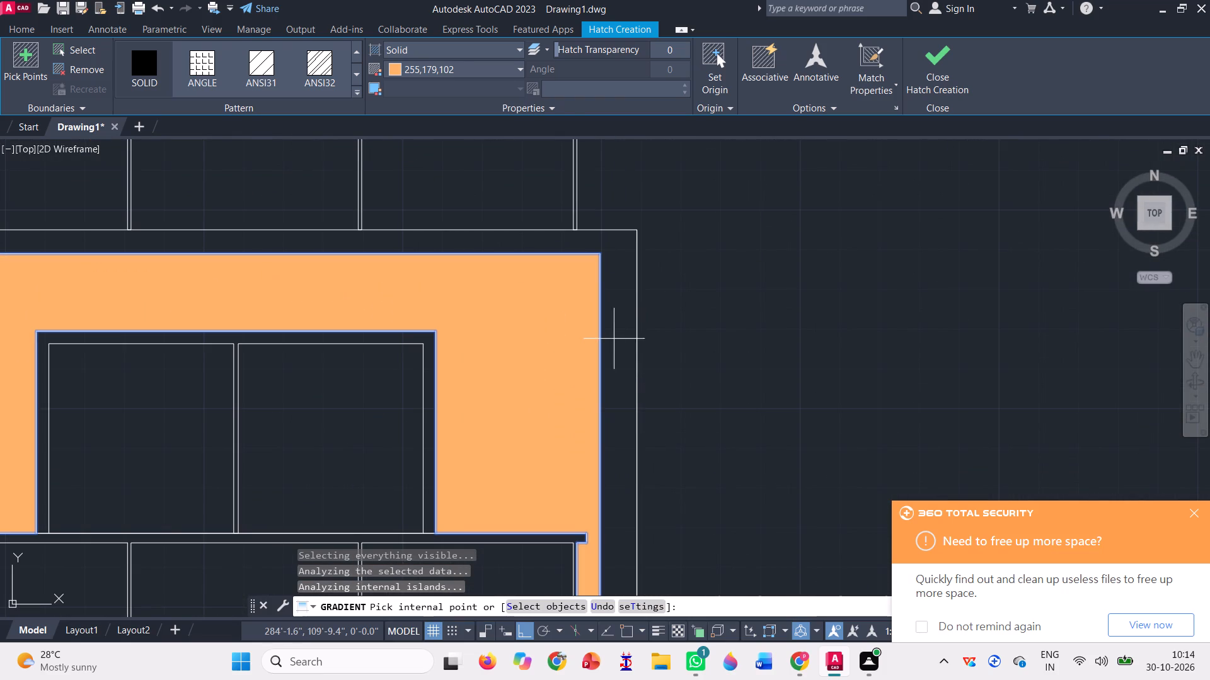
pyautogui.click(615, 351)
pyautogui.scroll(-8, 534, 320)
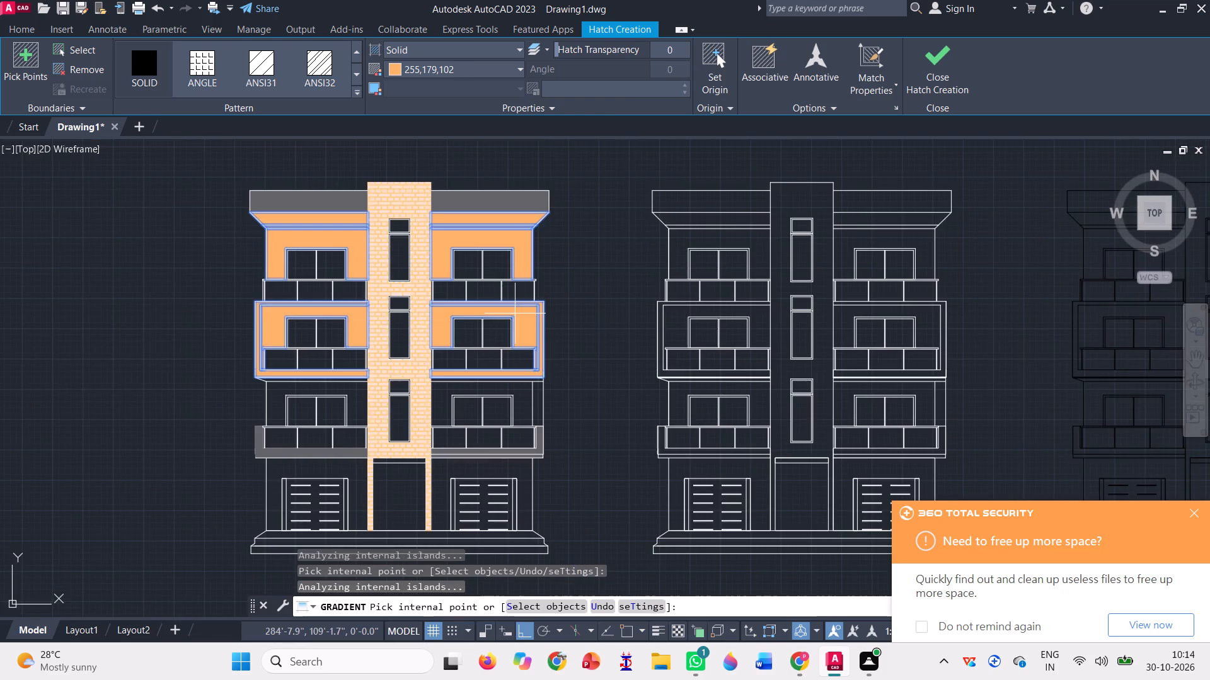
# Fill the walls of the storey above the ground floor, its bands beneath the overhang and the narrow right-end strip in orange, finishing the hatch.
pyautogui.scroll(2, 372, 394)
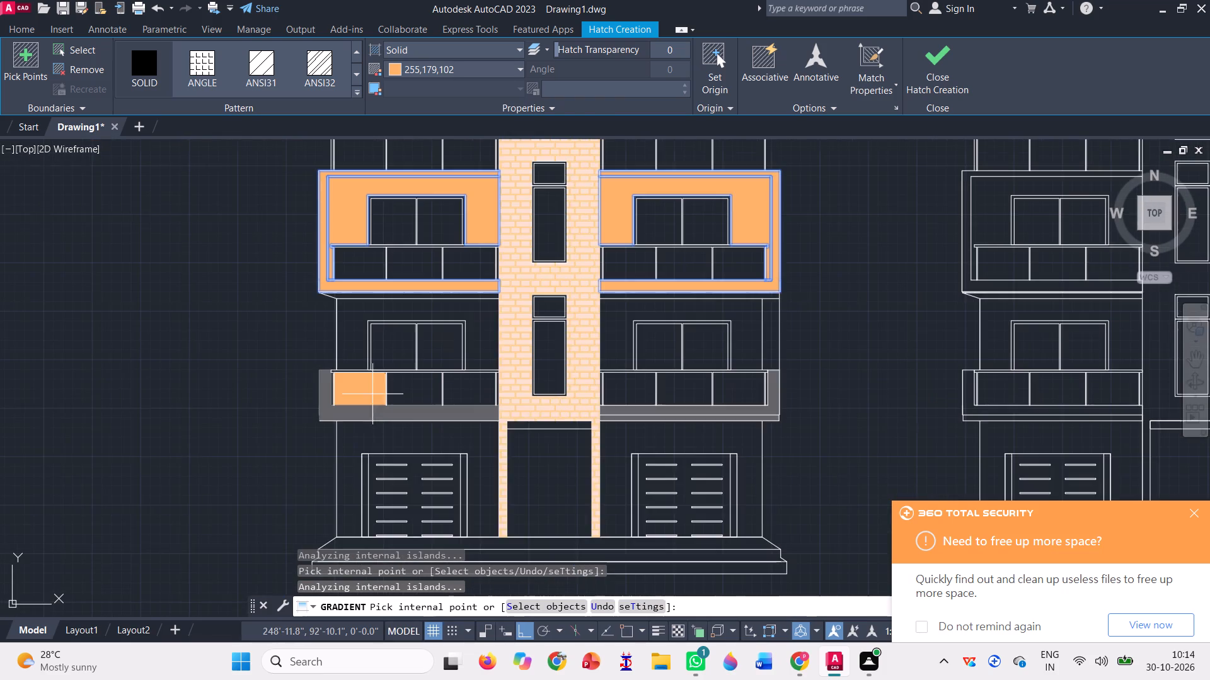
pyautogui.scroll(2, 345, 374)
pyautogui.click(359, 250)
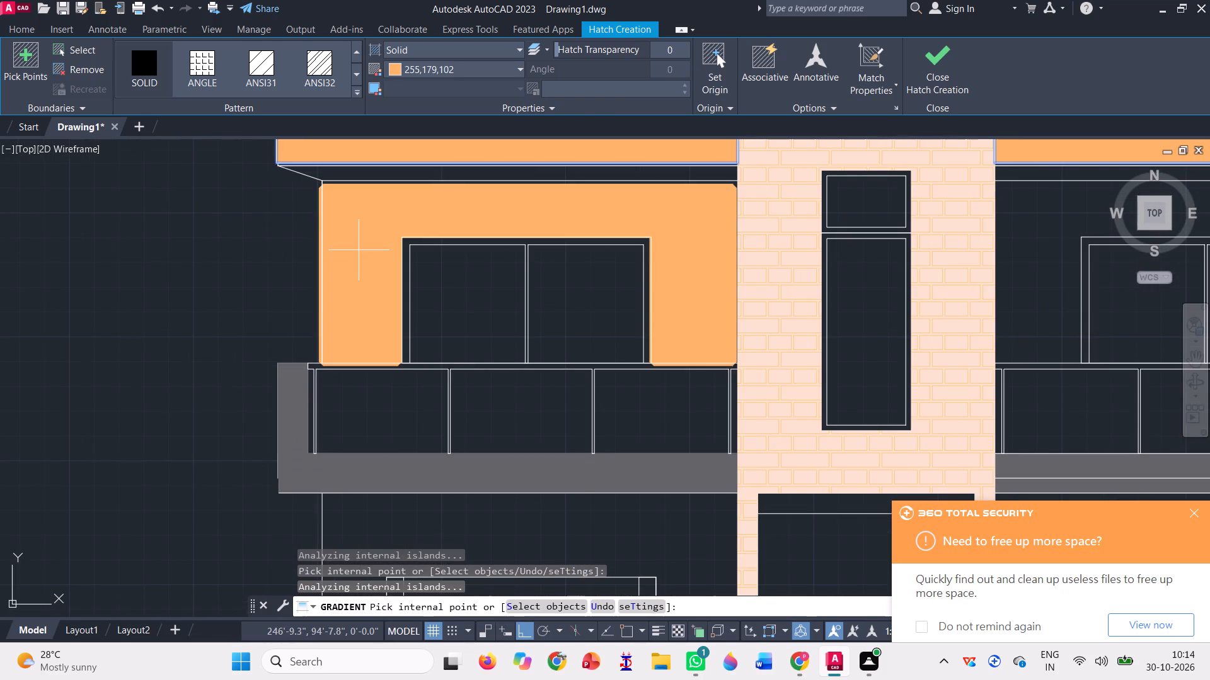
pyautogui.click(365, 179)
pyautogui.scroll(-1, 389, 294)
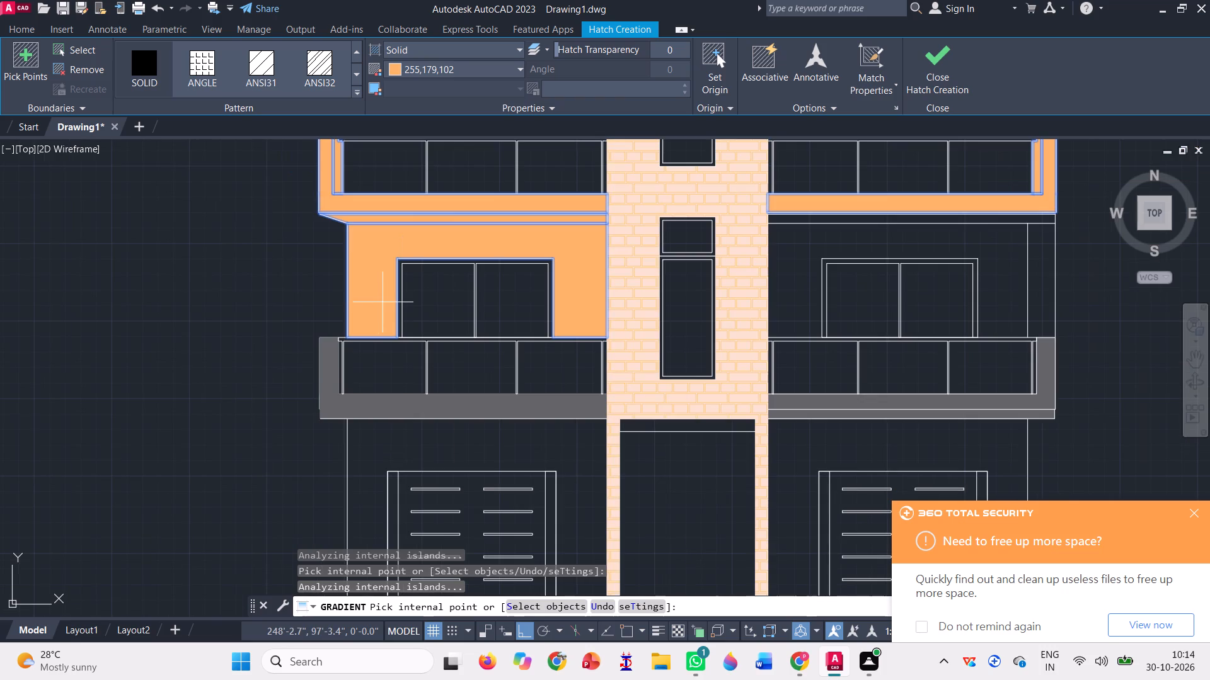
pyautogui.scroll(-1, 350, 387)
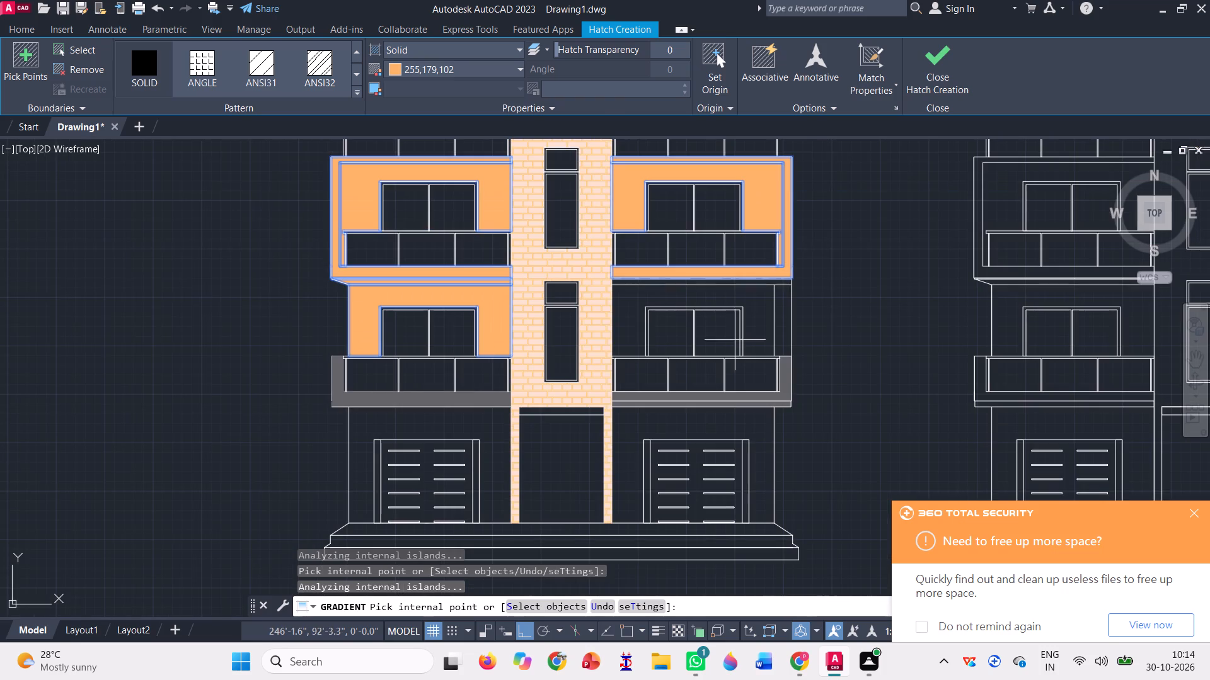
pyautogui.scroll(1, 752, 290)
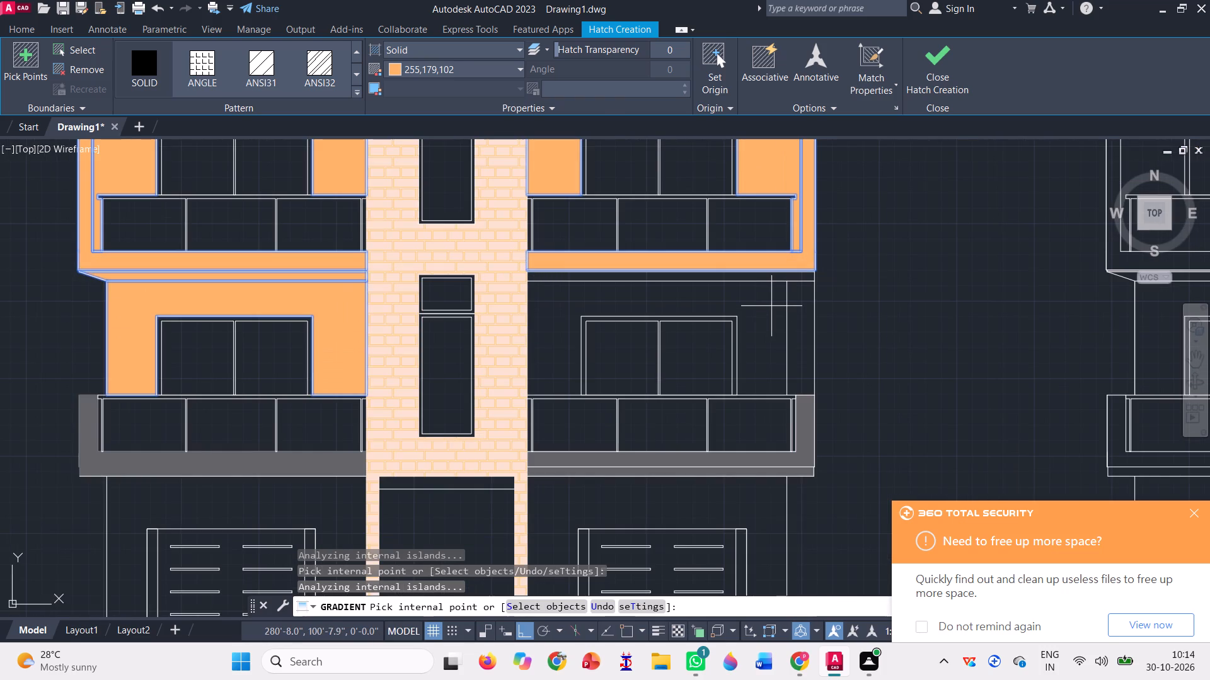
pyautogui.click(771, 306)
pyautogui.scroll(1, 816, 316)
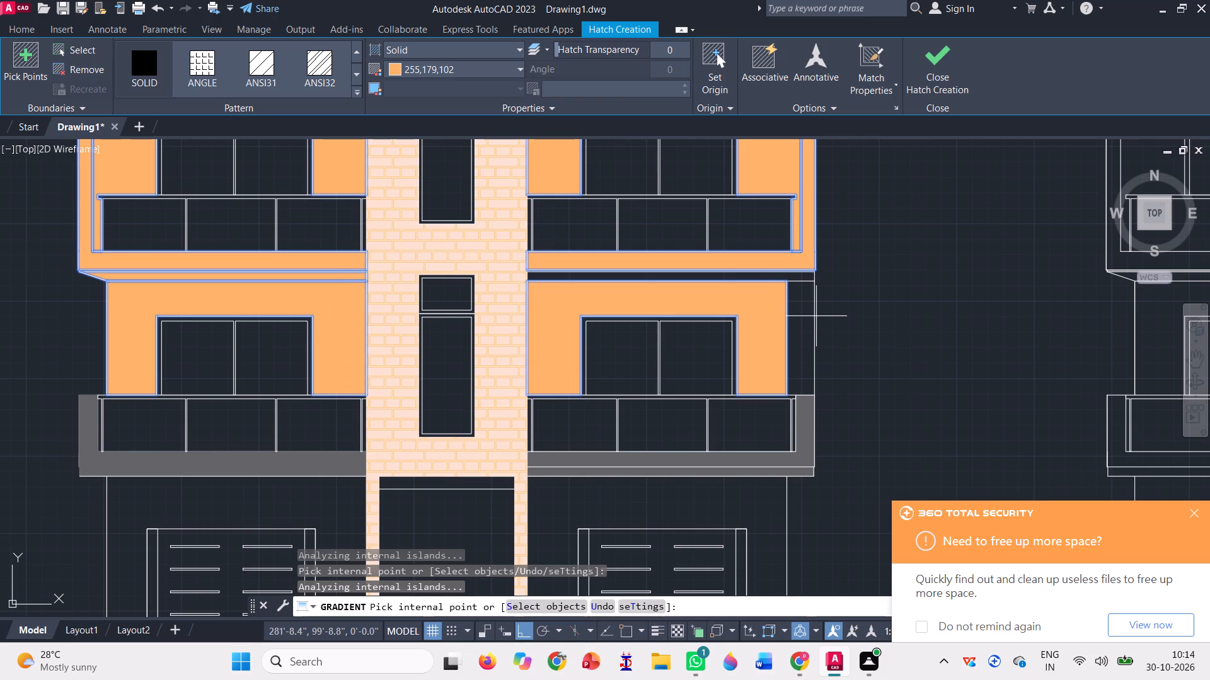
pyautogui.scroll(1, 793, 313)
pyautogui.click(793, 312)
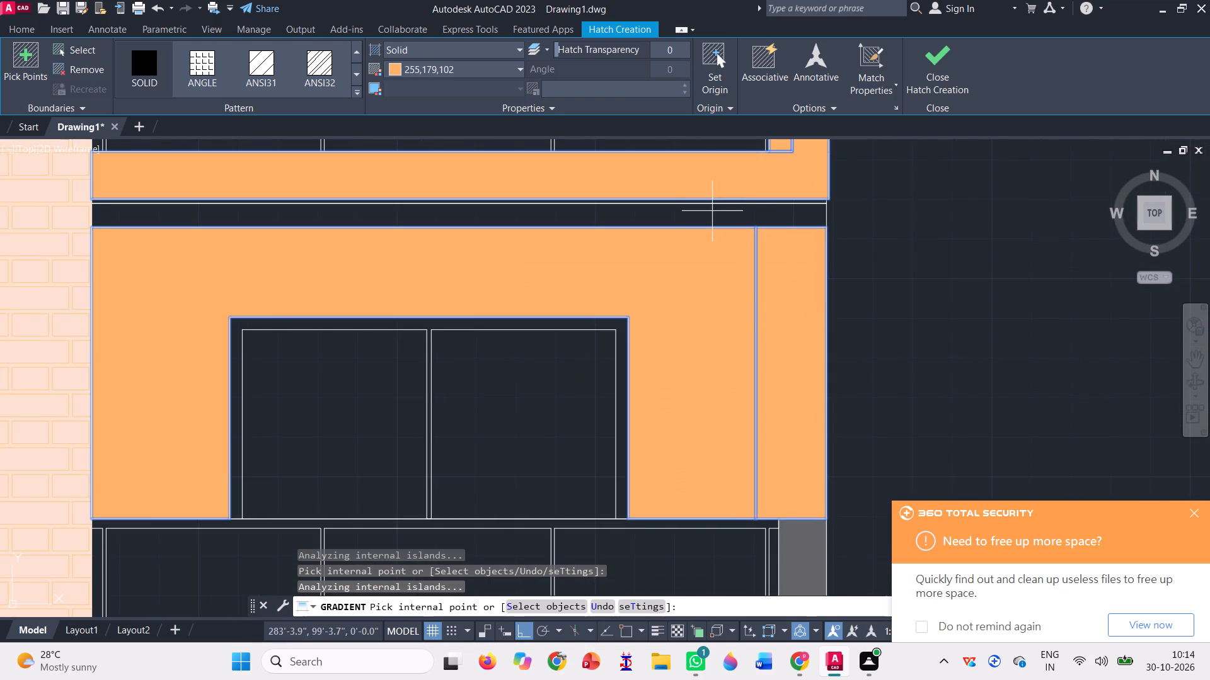
pyautogui.click(712, 211)
pyautogui.scroll(-5, 744, 322)
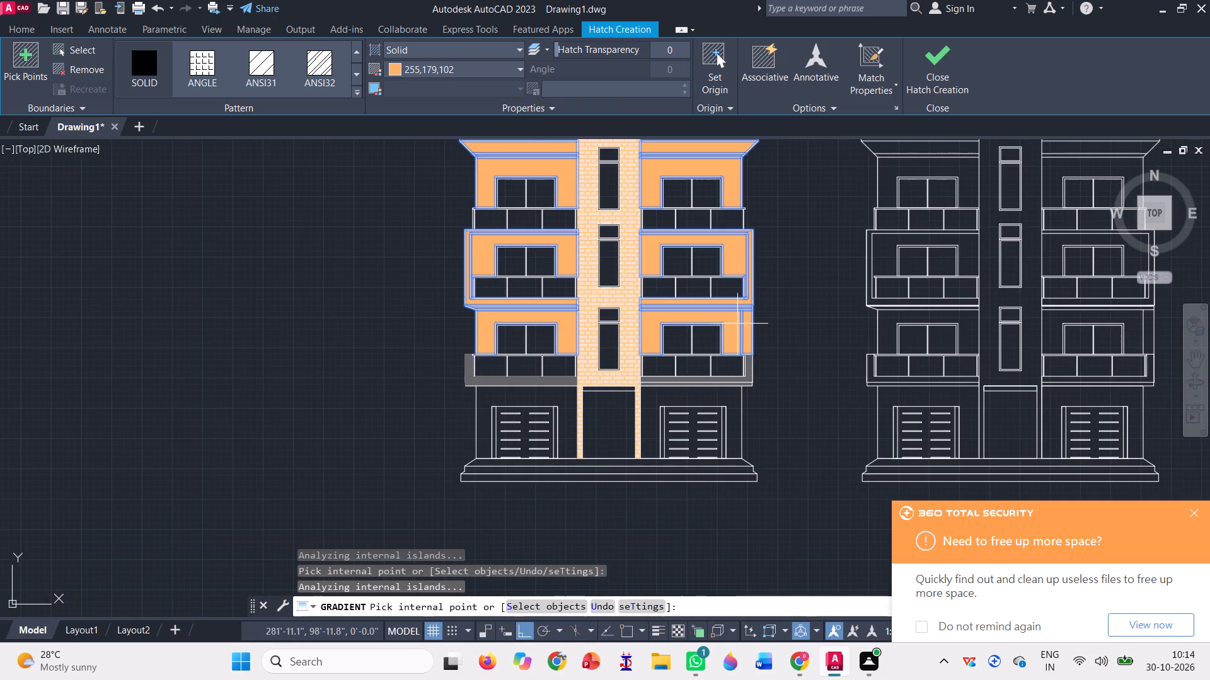
pyautogui.scroll(3, 762, 298)
pyautogui.scroll(-2, 706, 388)
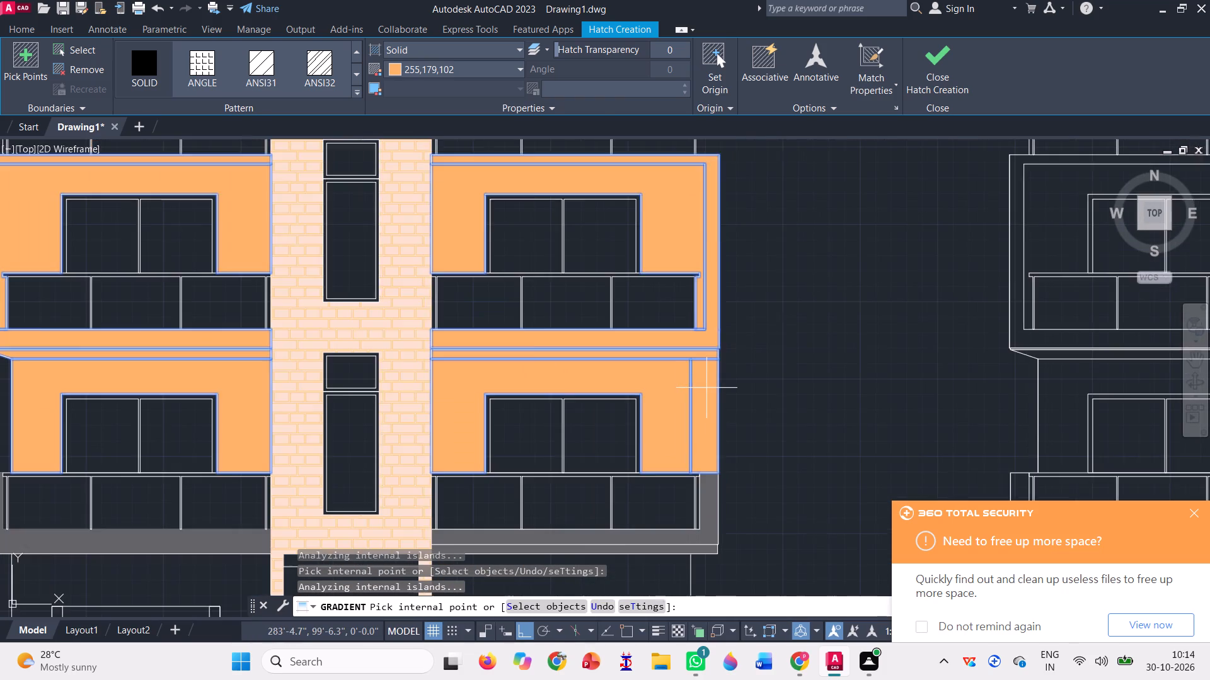
pyautogui.scroll(-1, 706, 388)
pyautogui.click(937, 88)
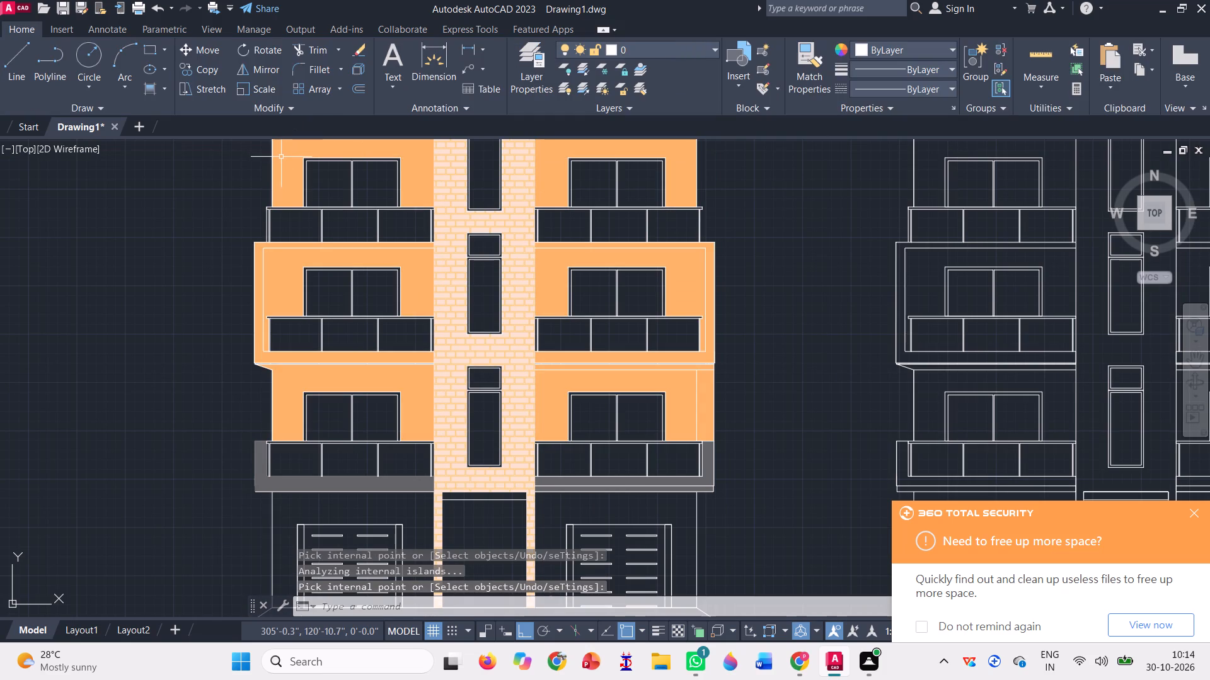
# Trim away the orange strip beyond the right-hand wall edge on the storey above the ground floor.
pyautogui.click(311, 50)
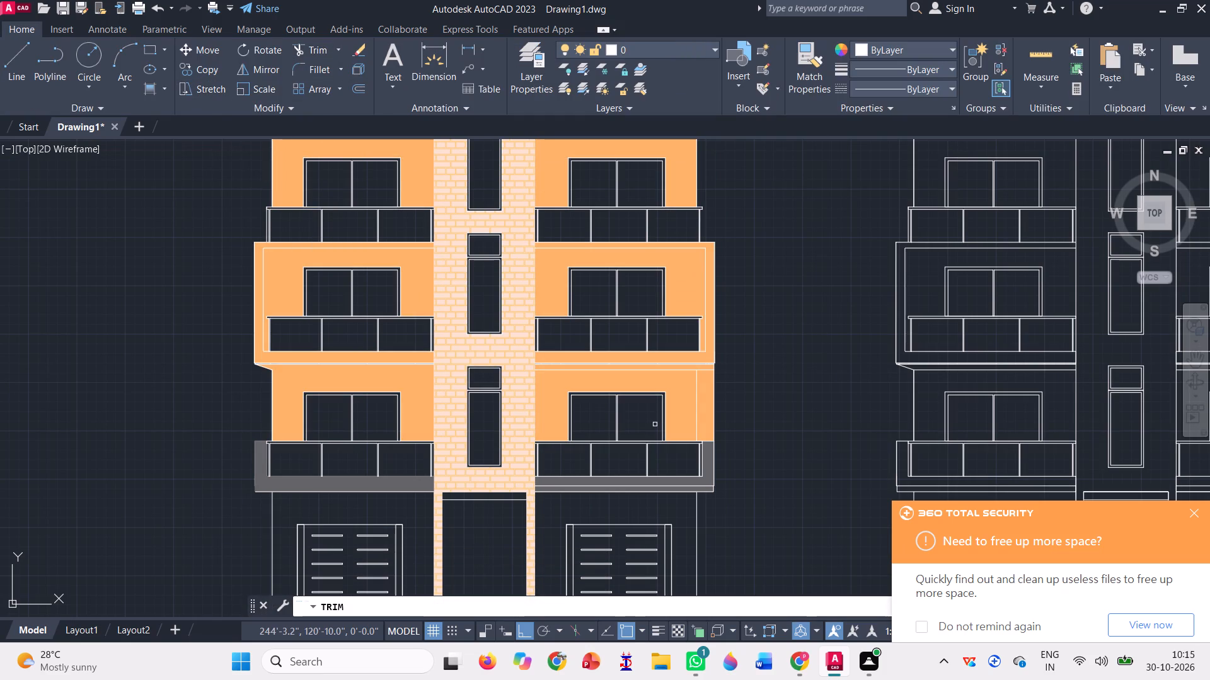
pyautogui.scroll(3, 702, 416)
pyautogui.click(703, 383)
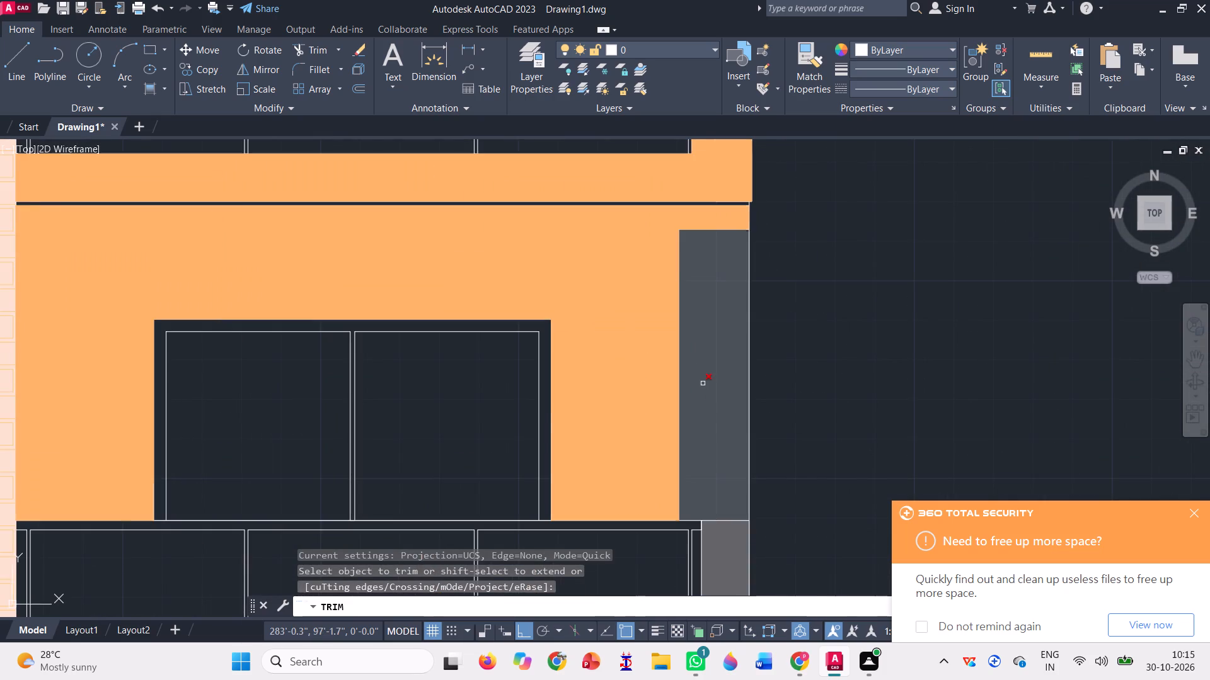
pyautogui.scroll(-3, 688, 400)
pyautogui.press('Escape')
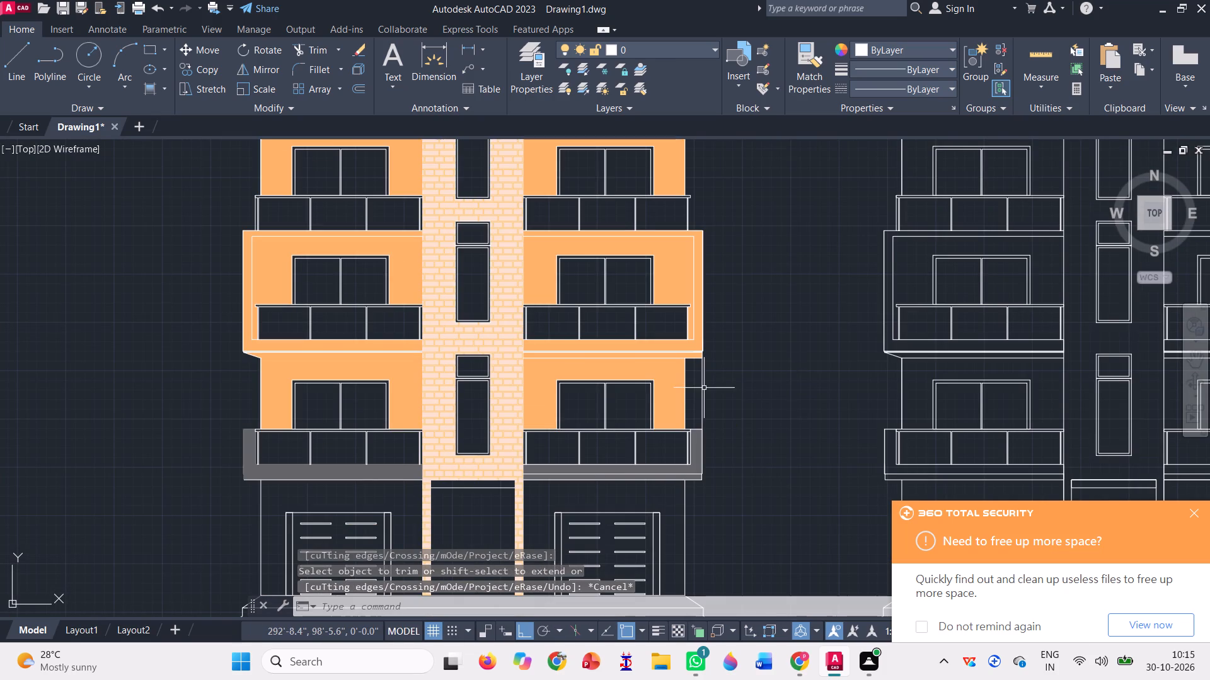
# Erase the extra outer vertical line beside the right wall of the storey above the ground floor on all three building elevations.
pyautogui.click(702, 395)
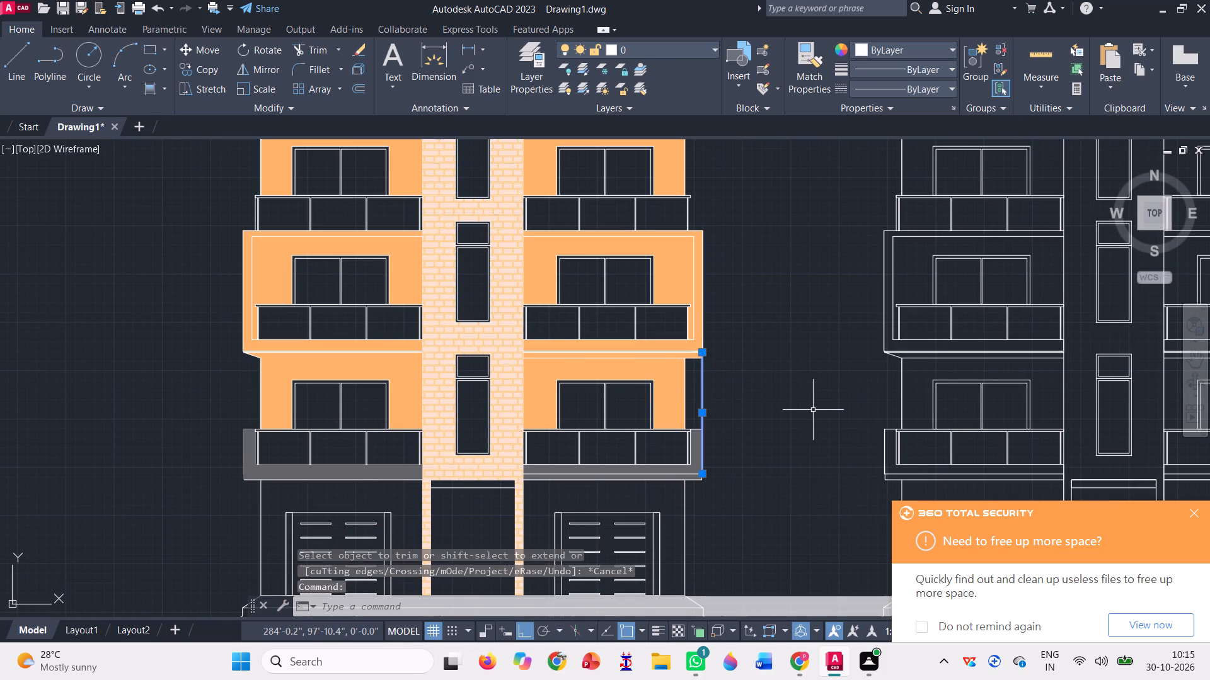
pyautogui.press('Delete')
pyautogui.scroll(-2, 497, 407)
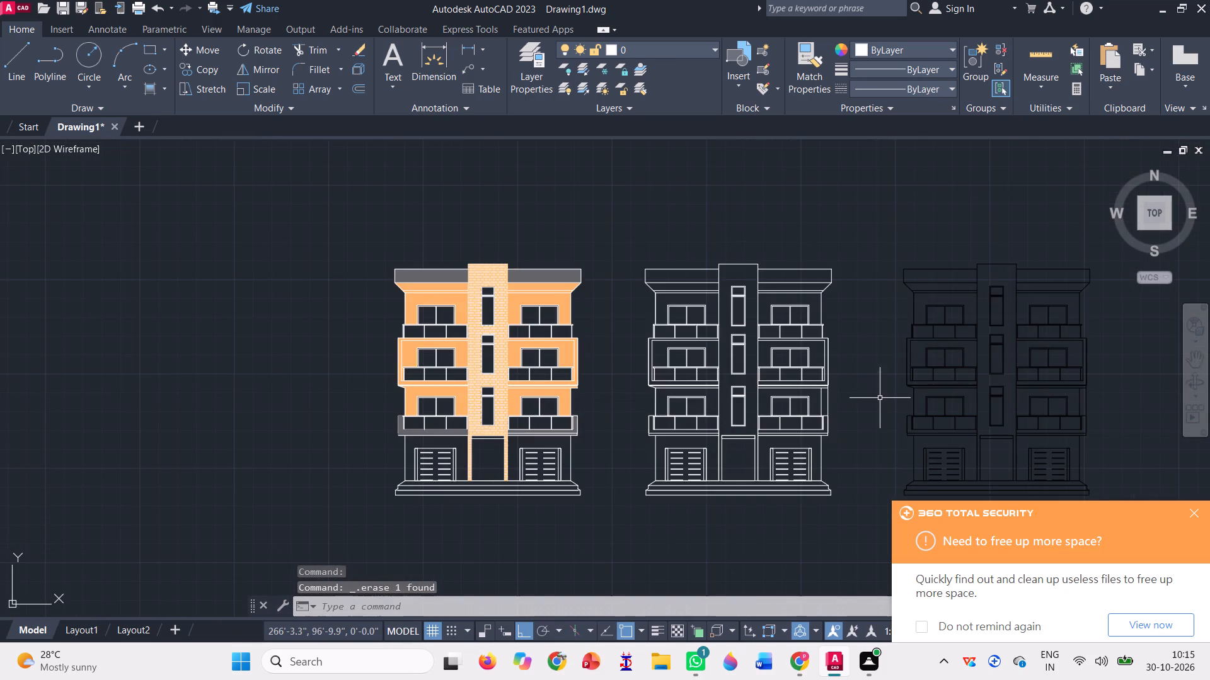
pyautogui.scroll(3, 872, 405)
pyautogui.click(716, 399)
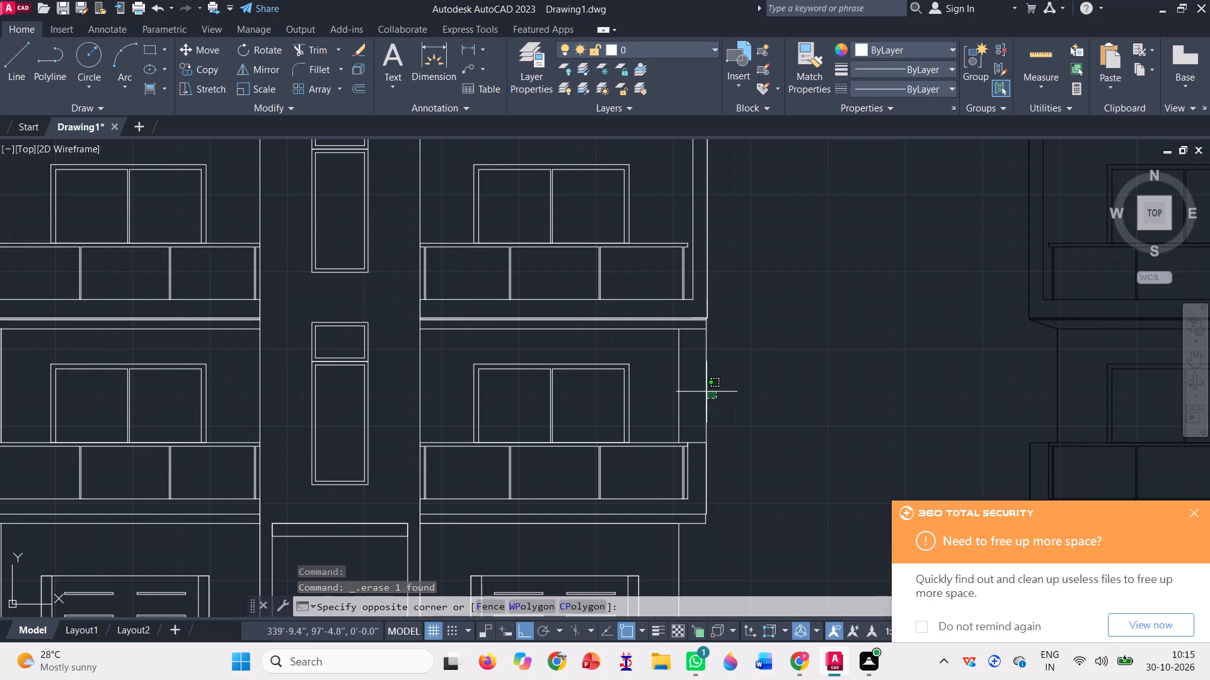
pyautogui.click(702, 391)
pyautogui.press('Delete')
pyautogui.scroll(-1, 617, 389)
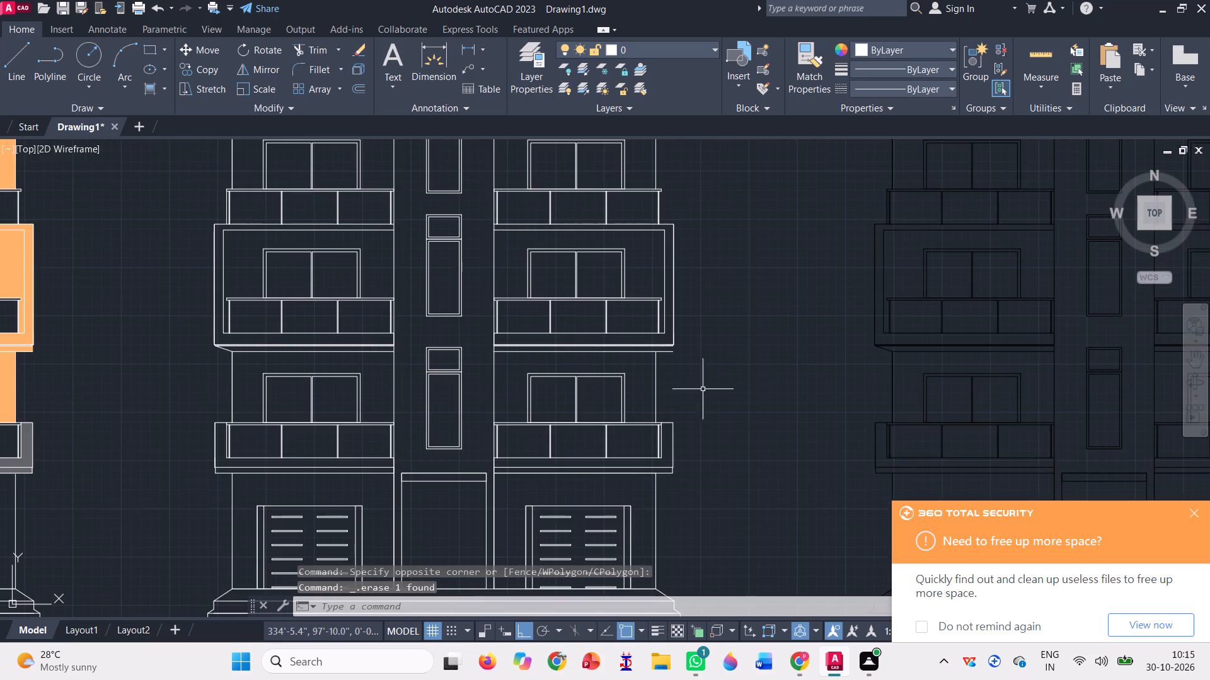
pyautogui.scroll(-2, 621, 327)
pyautogui.scroll(4, 899, 354)
pyautogui.click(899, 352)
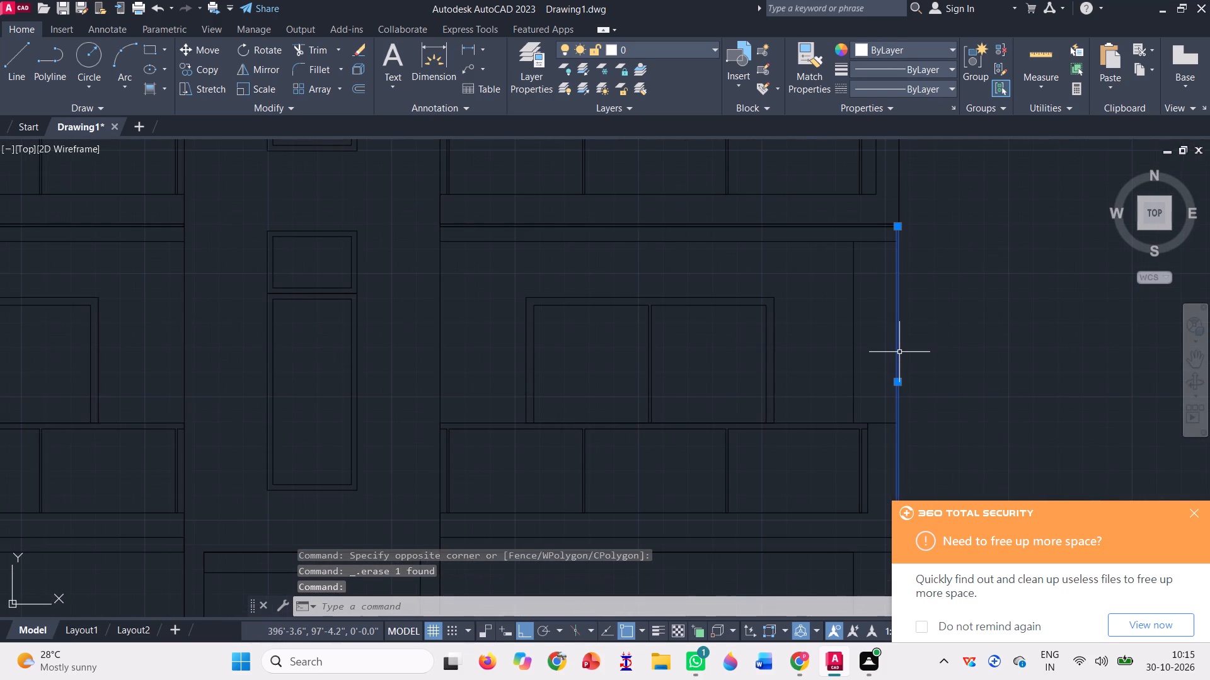
pyautogui.press('Delete')
pyautogui.scroll(-5, 896, 348)
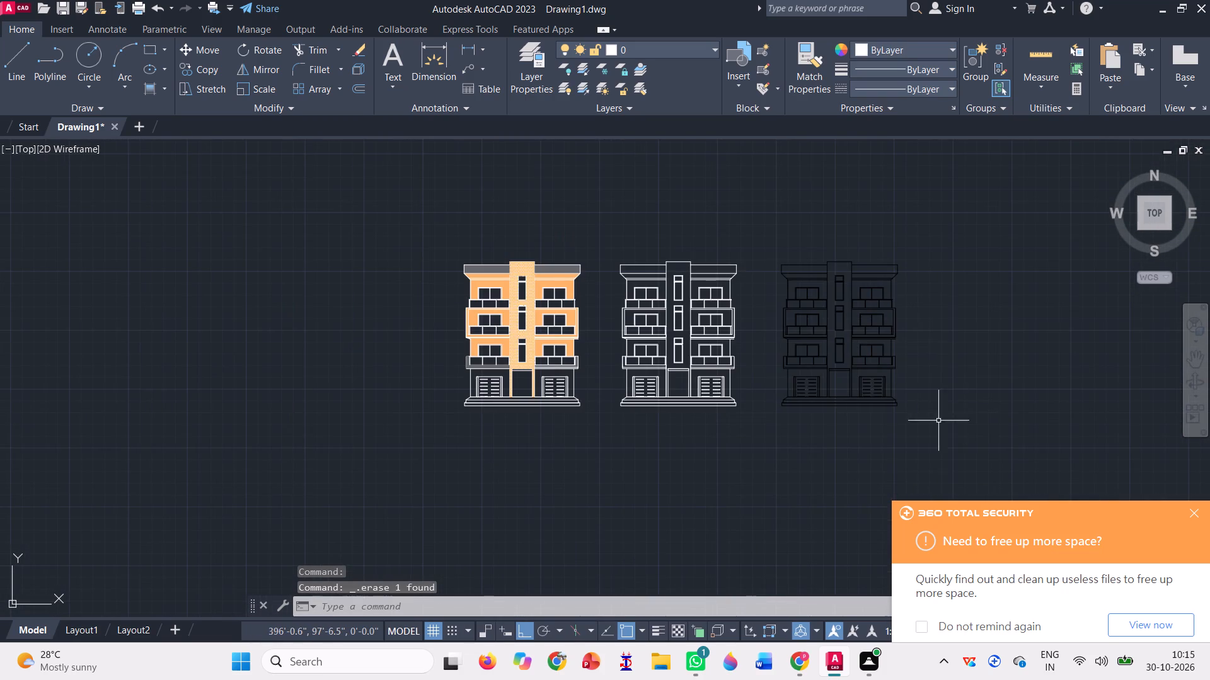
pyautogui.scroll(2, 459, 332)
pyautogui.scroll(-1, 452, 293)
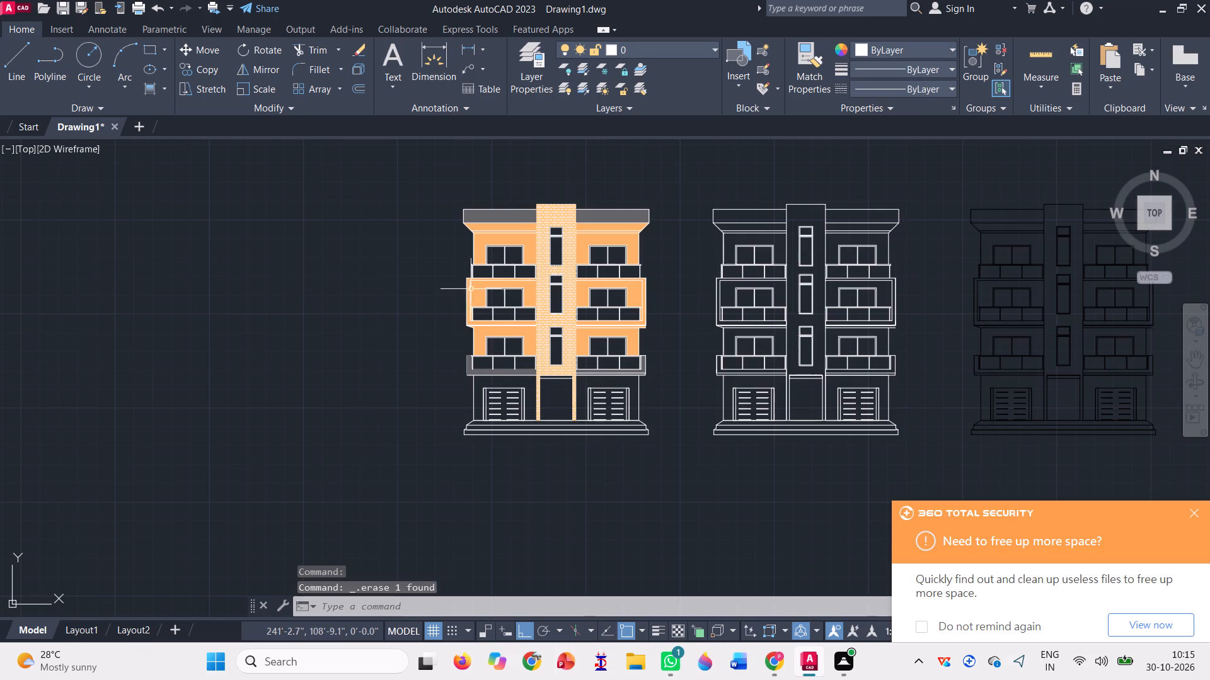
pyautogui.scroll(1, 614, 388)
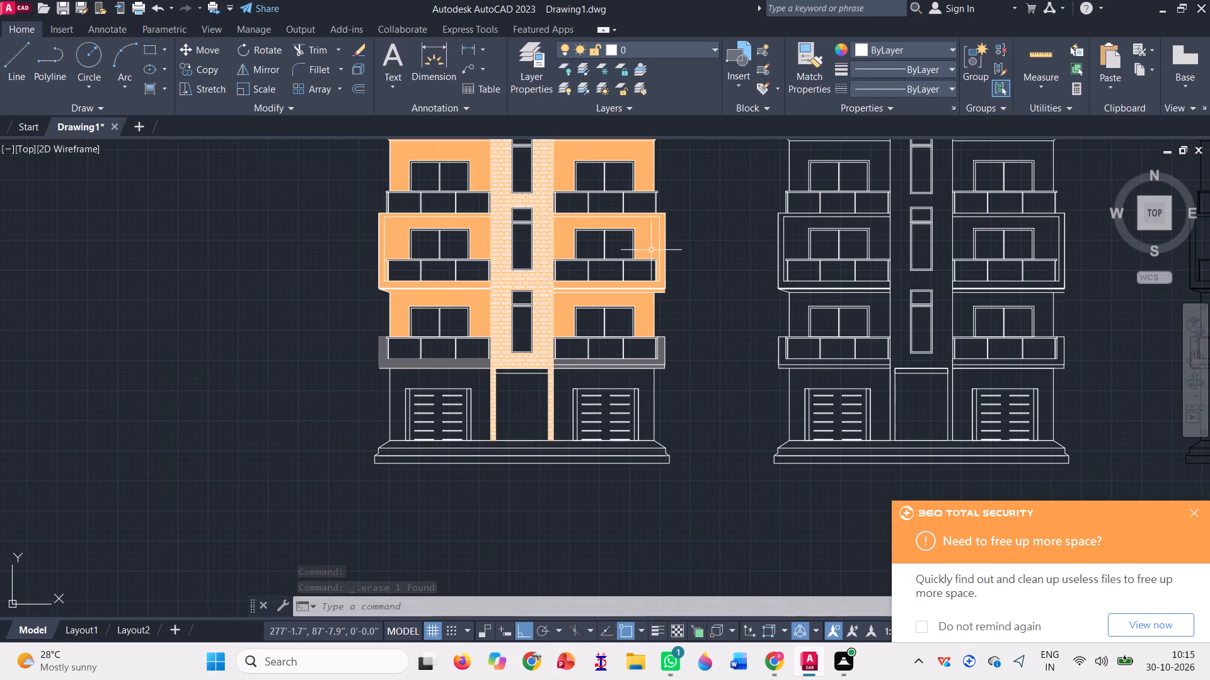
# Start a new hatch for the ground floor of the coloured elevation using the Solid pattern.
pyautogui.scroll(1, 648, 441)
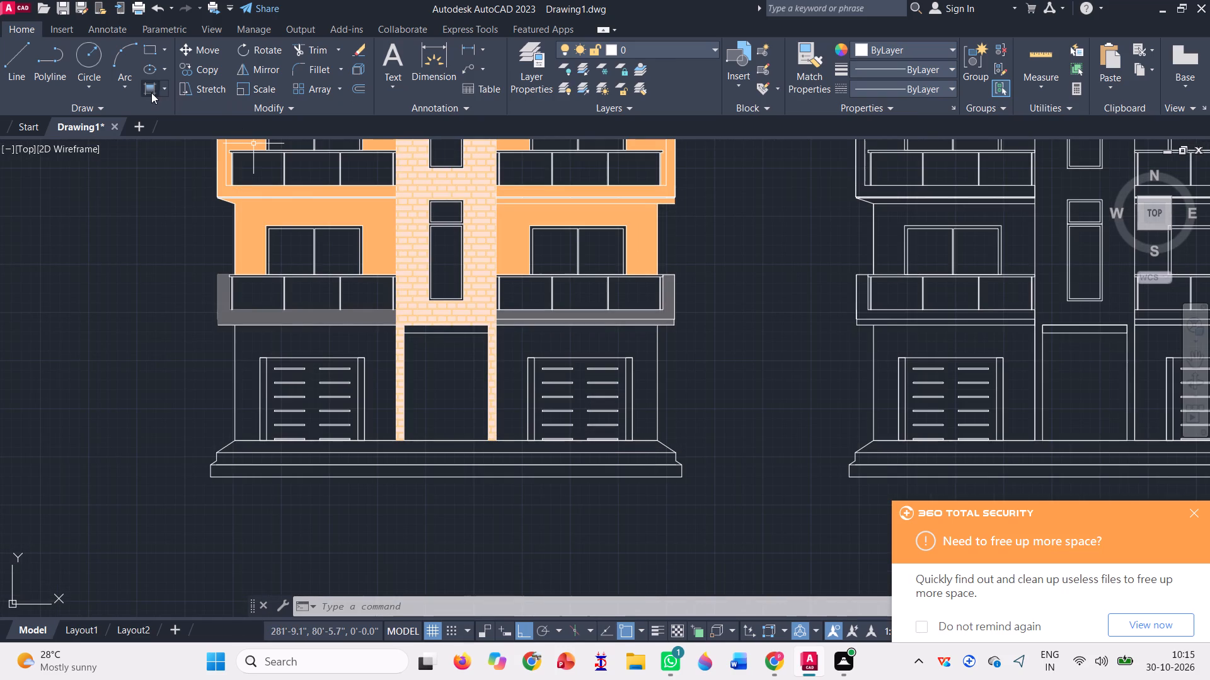
pyautogui.click(149, 92)
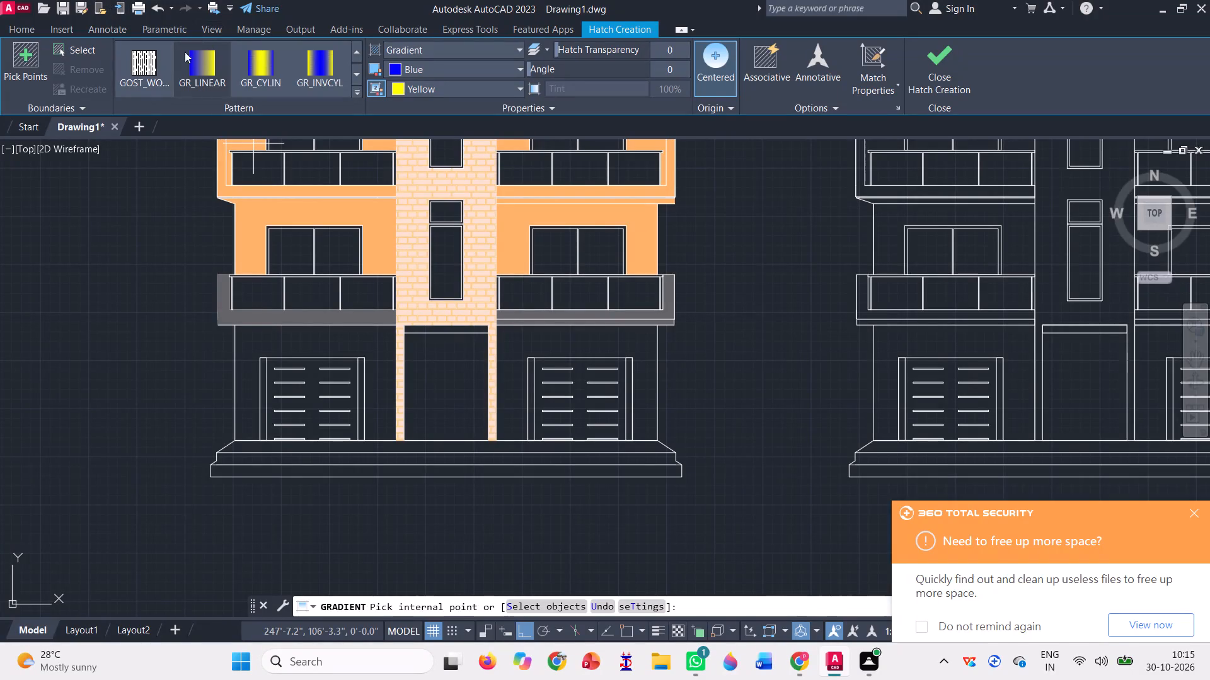
pyautogui.scroll(11, 177, 55)
pyautogui.click(140, 55)
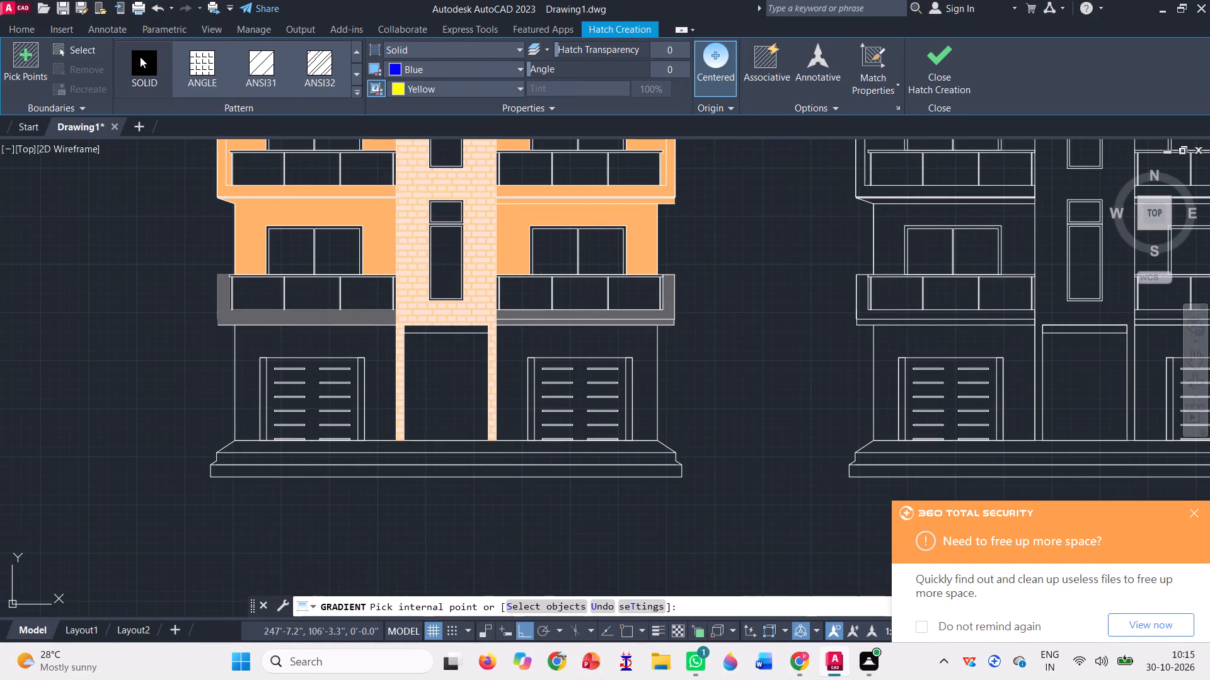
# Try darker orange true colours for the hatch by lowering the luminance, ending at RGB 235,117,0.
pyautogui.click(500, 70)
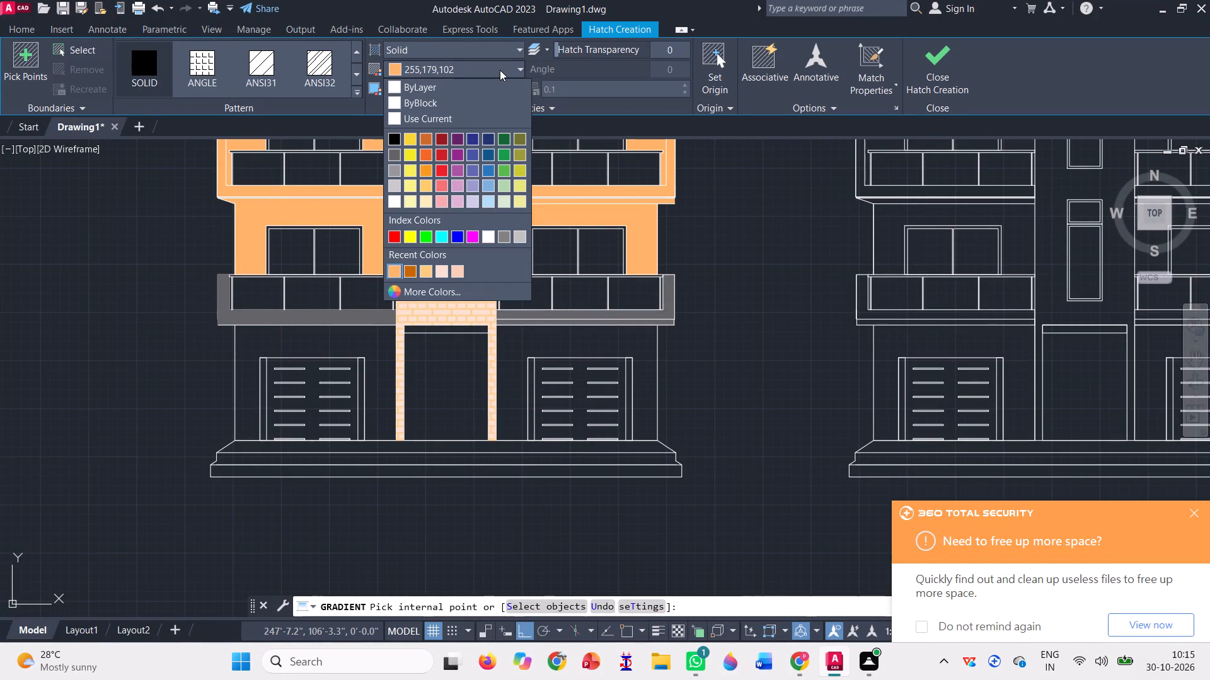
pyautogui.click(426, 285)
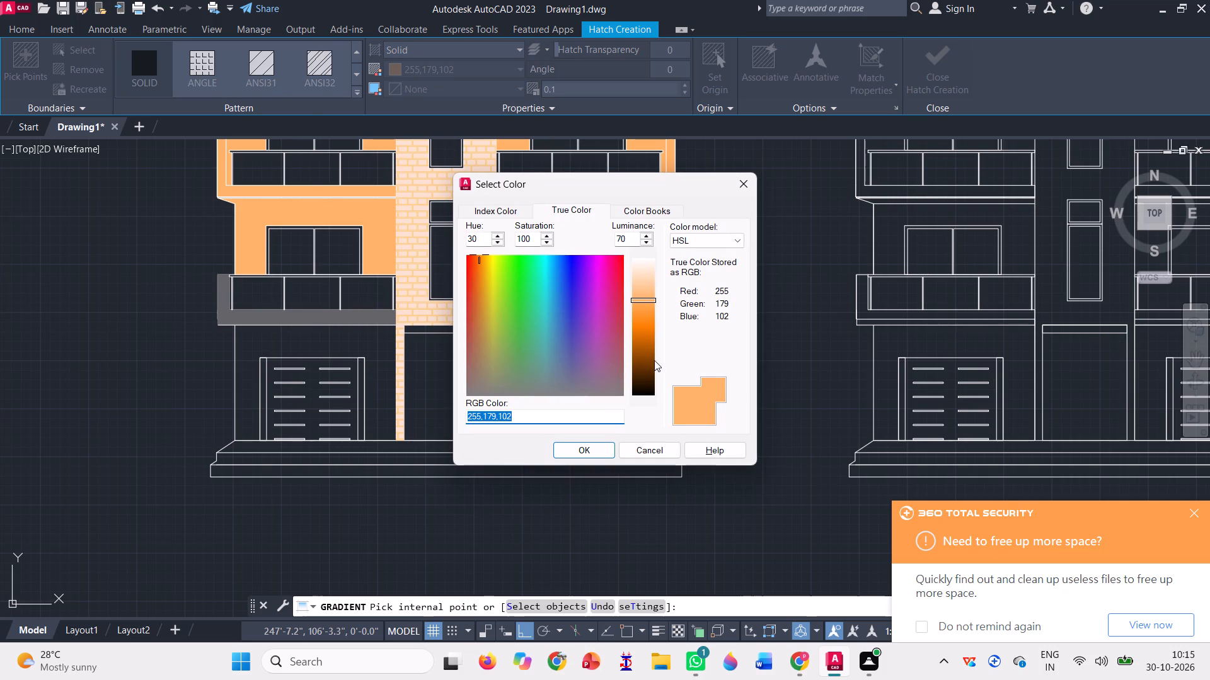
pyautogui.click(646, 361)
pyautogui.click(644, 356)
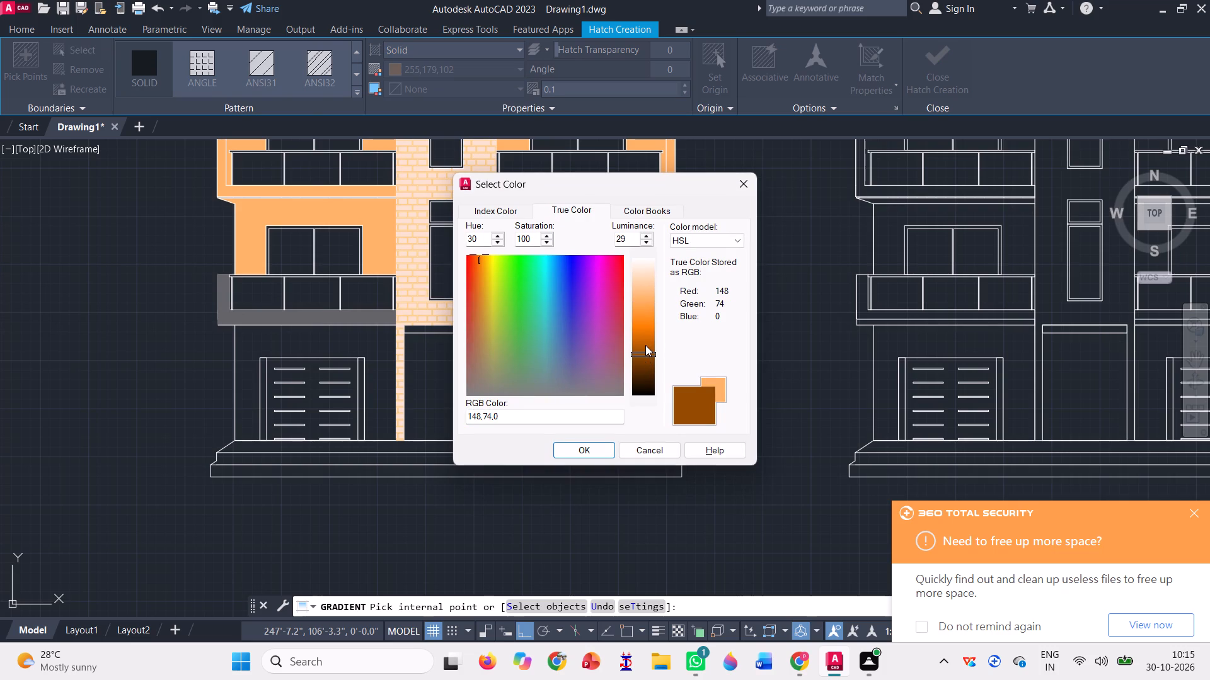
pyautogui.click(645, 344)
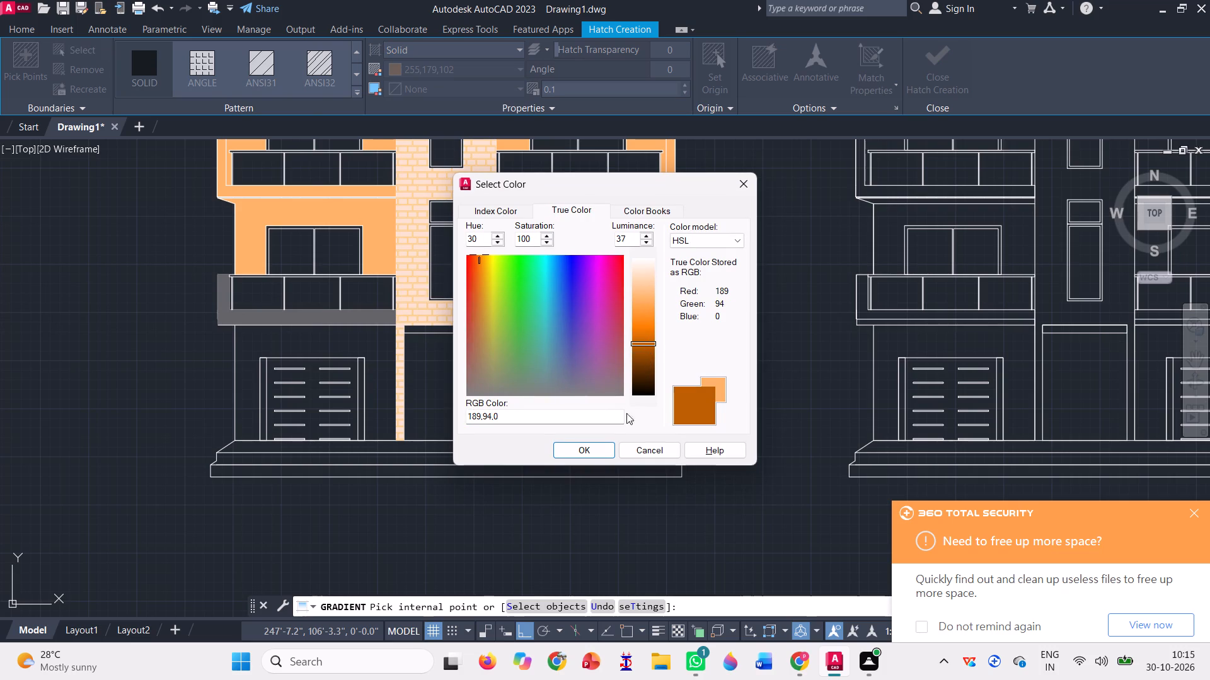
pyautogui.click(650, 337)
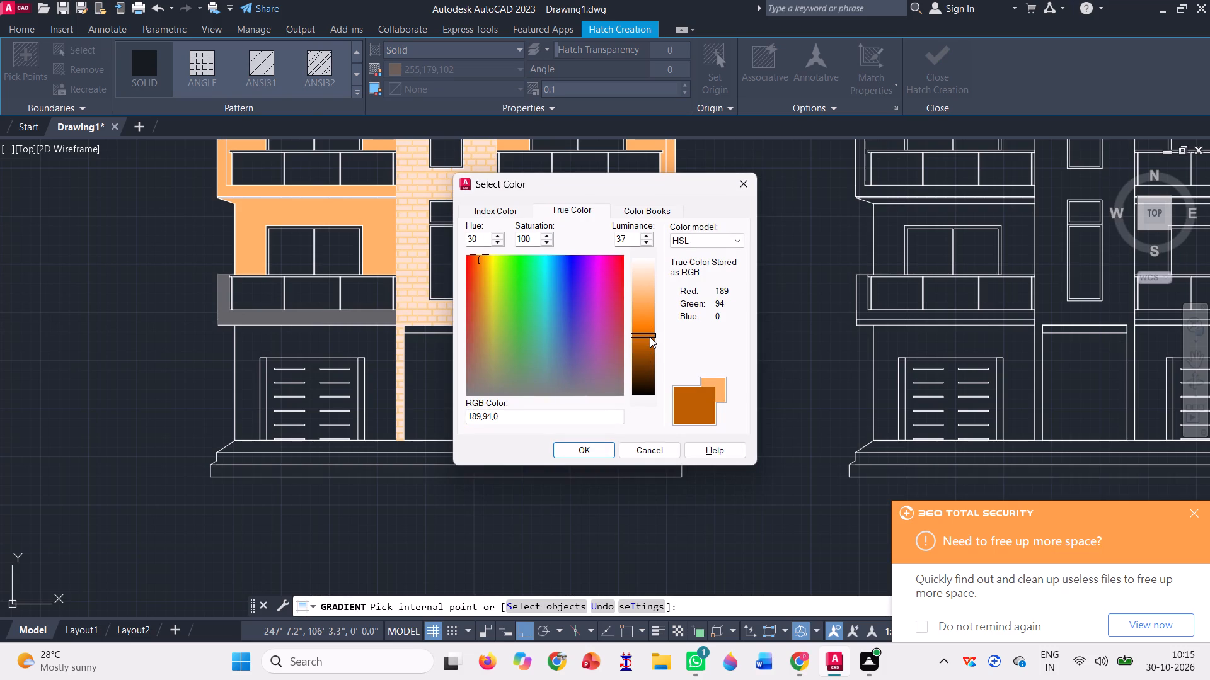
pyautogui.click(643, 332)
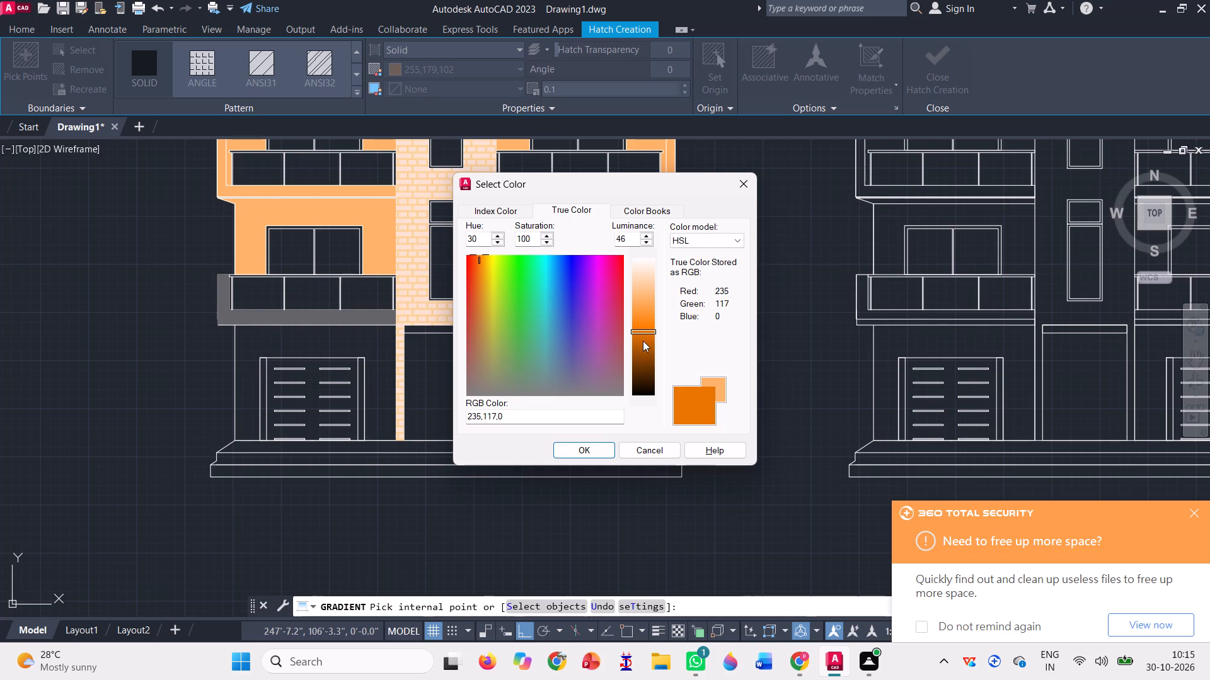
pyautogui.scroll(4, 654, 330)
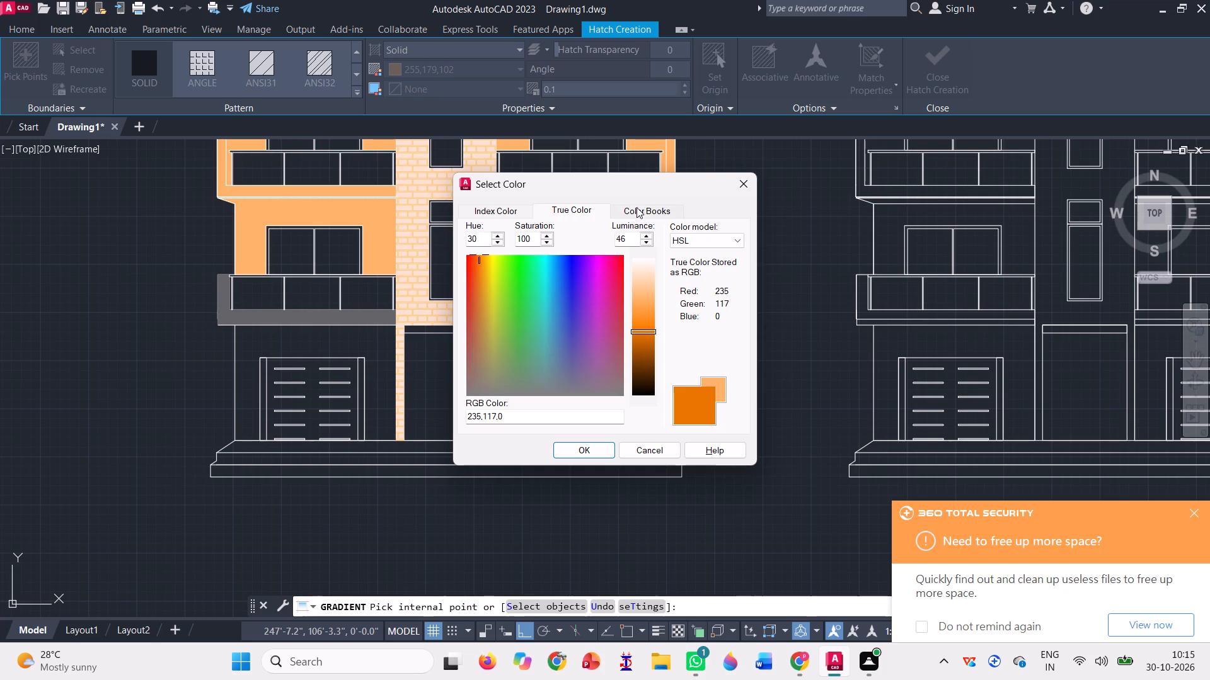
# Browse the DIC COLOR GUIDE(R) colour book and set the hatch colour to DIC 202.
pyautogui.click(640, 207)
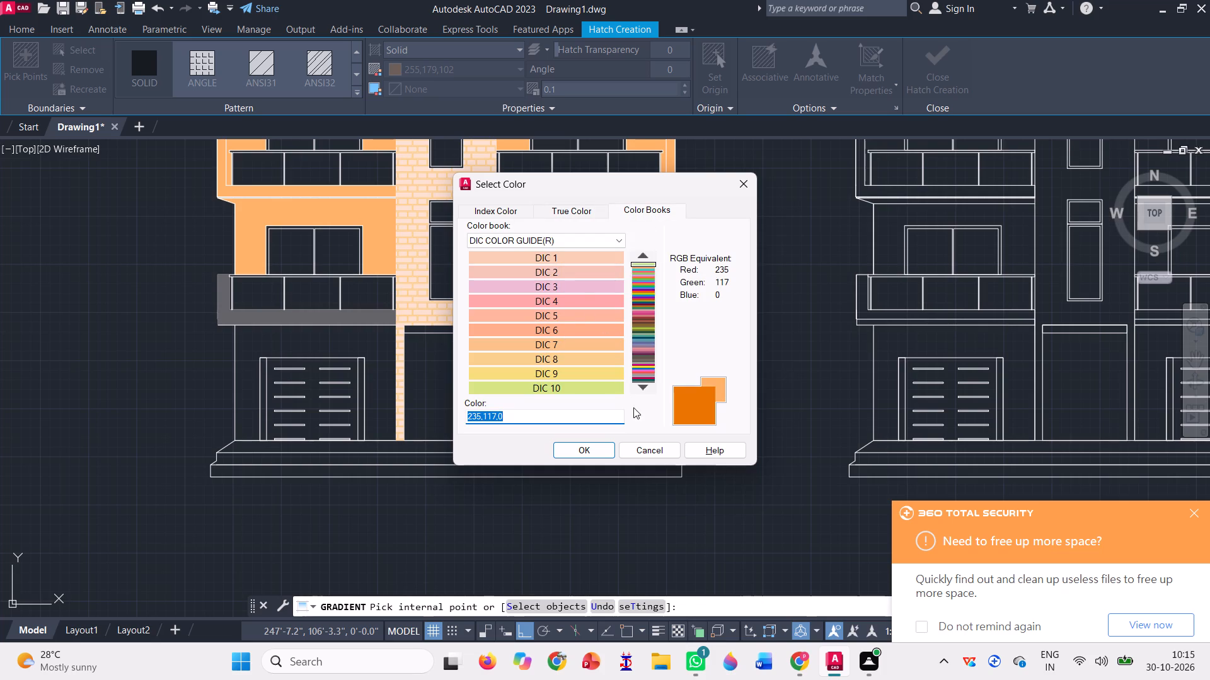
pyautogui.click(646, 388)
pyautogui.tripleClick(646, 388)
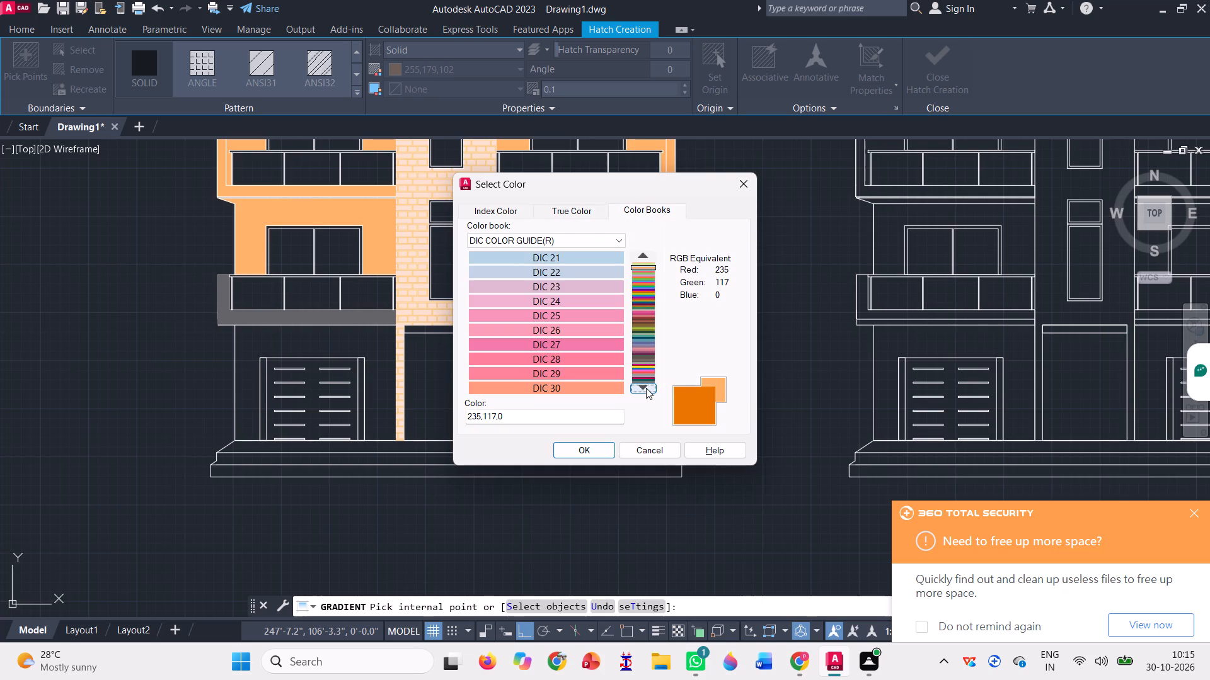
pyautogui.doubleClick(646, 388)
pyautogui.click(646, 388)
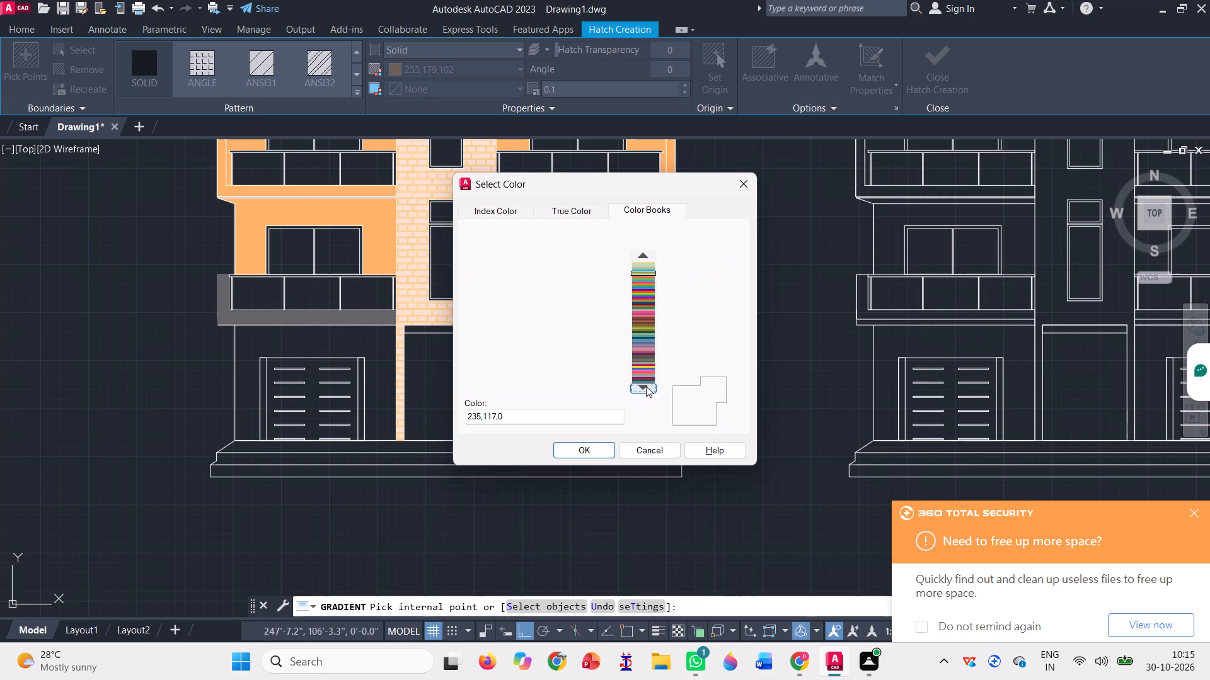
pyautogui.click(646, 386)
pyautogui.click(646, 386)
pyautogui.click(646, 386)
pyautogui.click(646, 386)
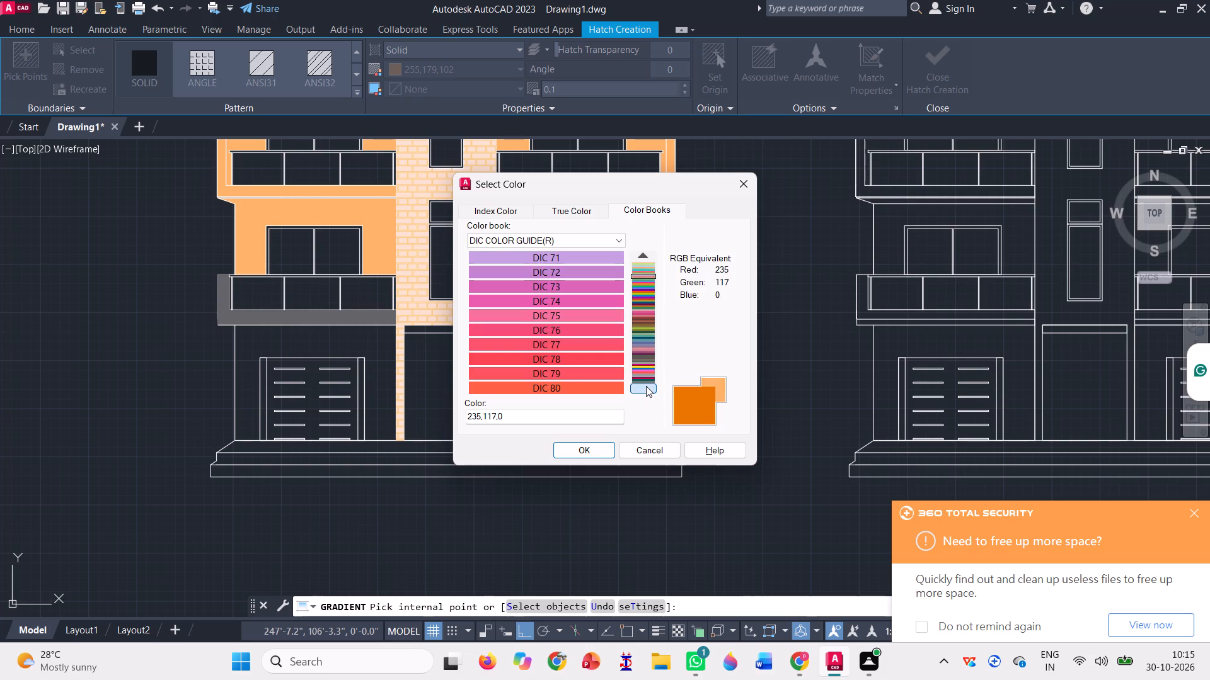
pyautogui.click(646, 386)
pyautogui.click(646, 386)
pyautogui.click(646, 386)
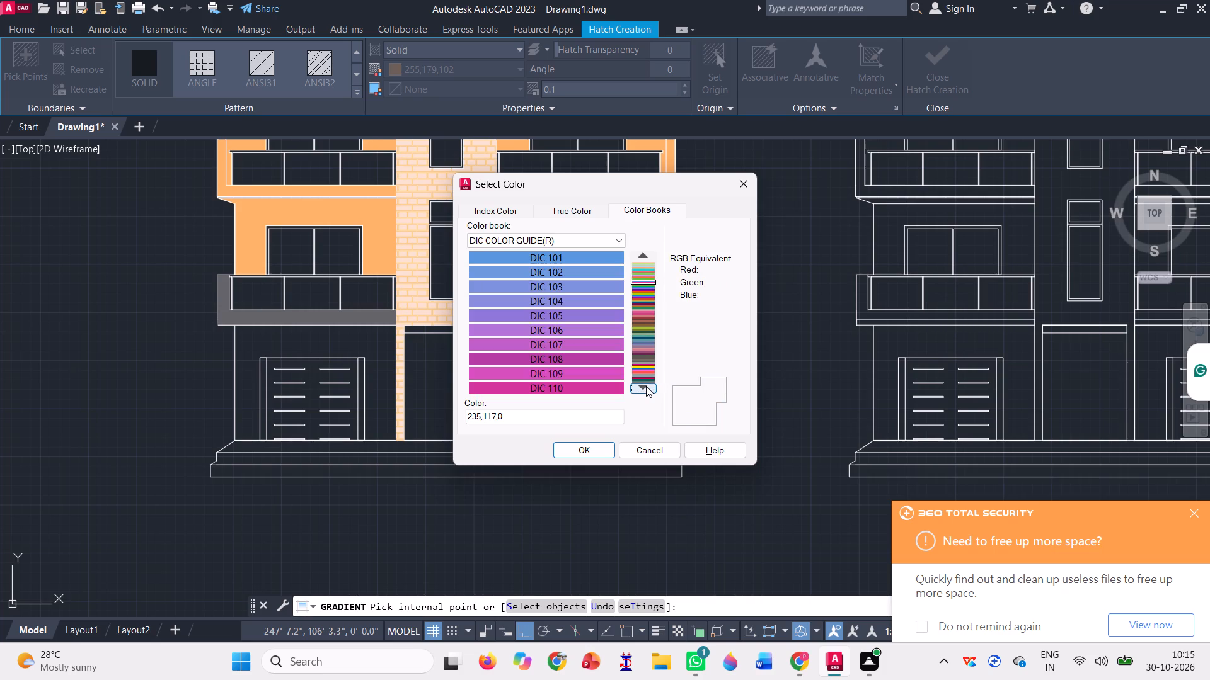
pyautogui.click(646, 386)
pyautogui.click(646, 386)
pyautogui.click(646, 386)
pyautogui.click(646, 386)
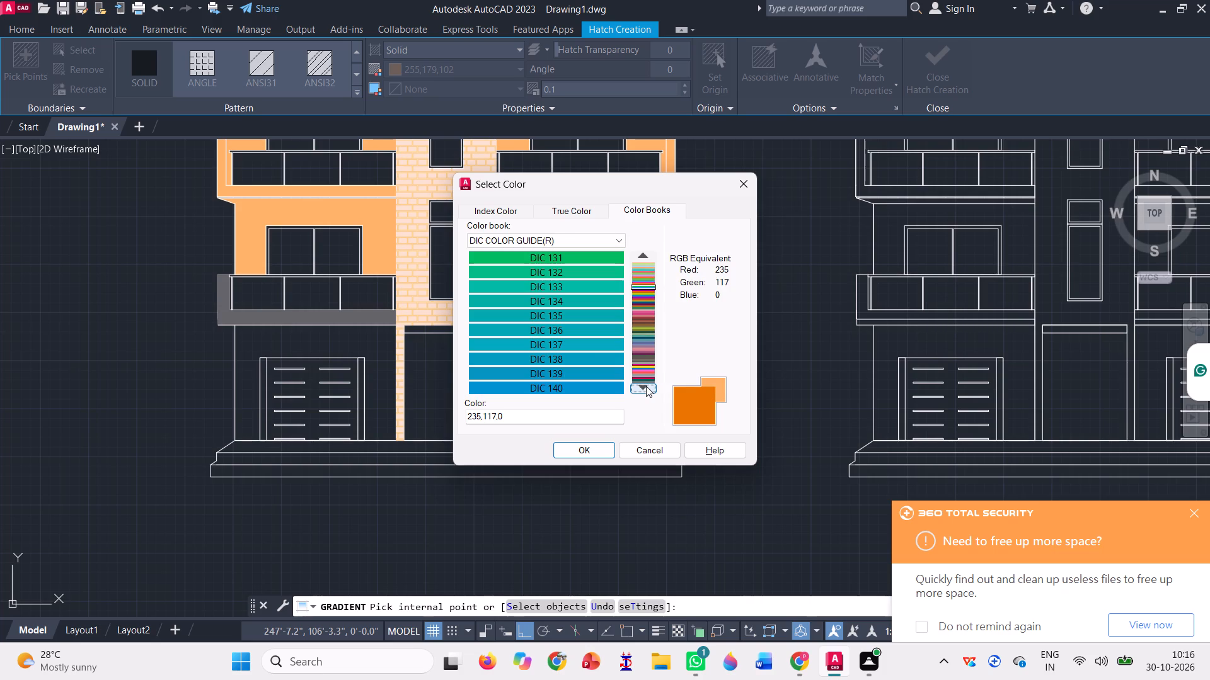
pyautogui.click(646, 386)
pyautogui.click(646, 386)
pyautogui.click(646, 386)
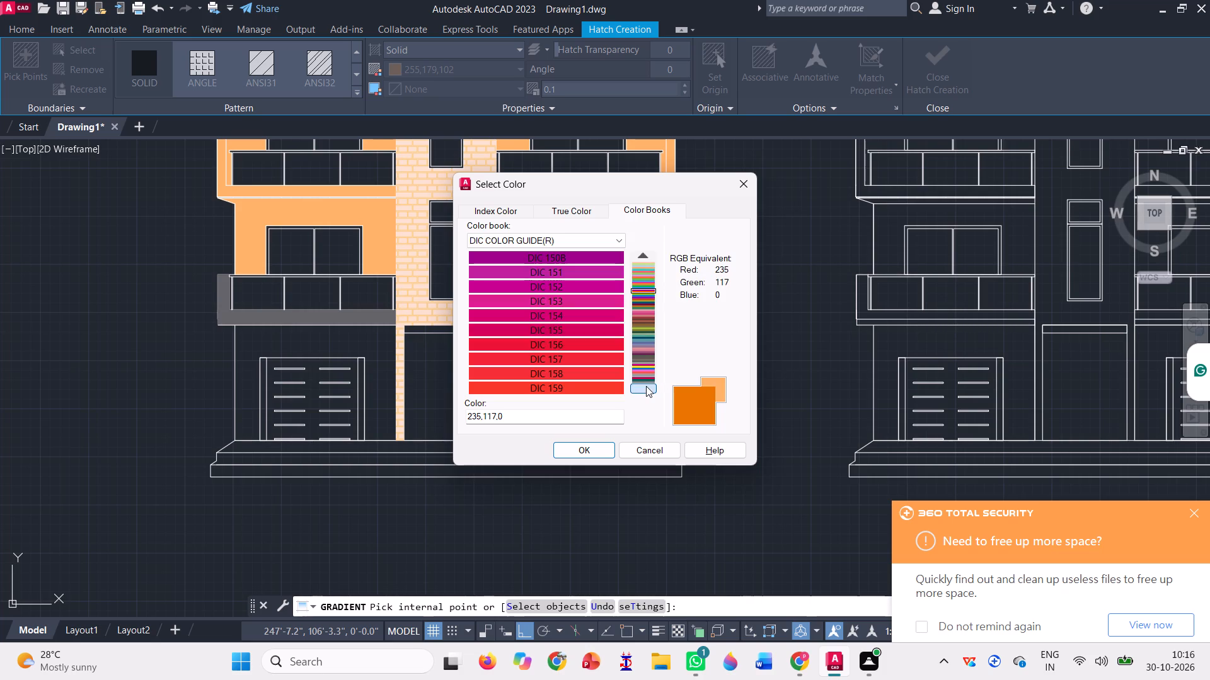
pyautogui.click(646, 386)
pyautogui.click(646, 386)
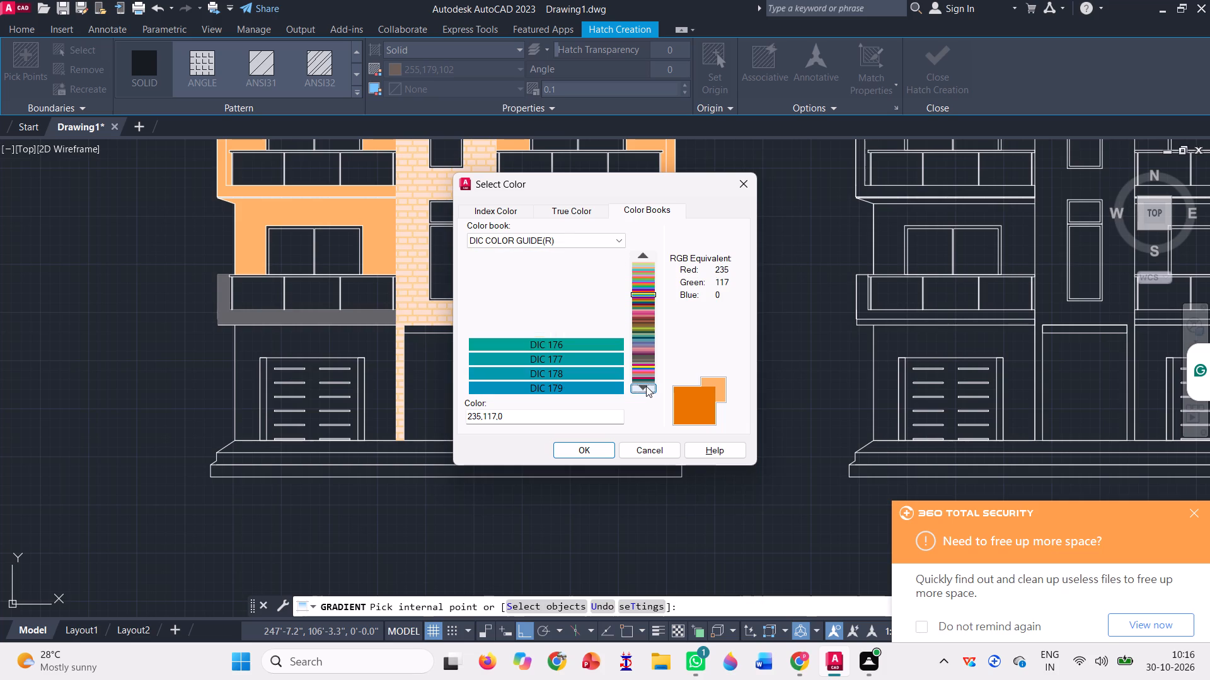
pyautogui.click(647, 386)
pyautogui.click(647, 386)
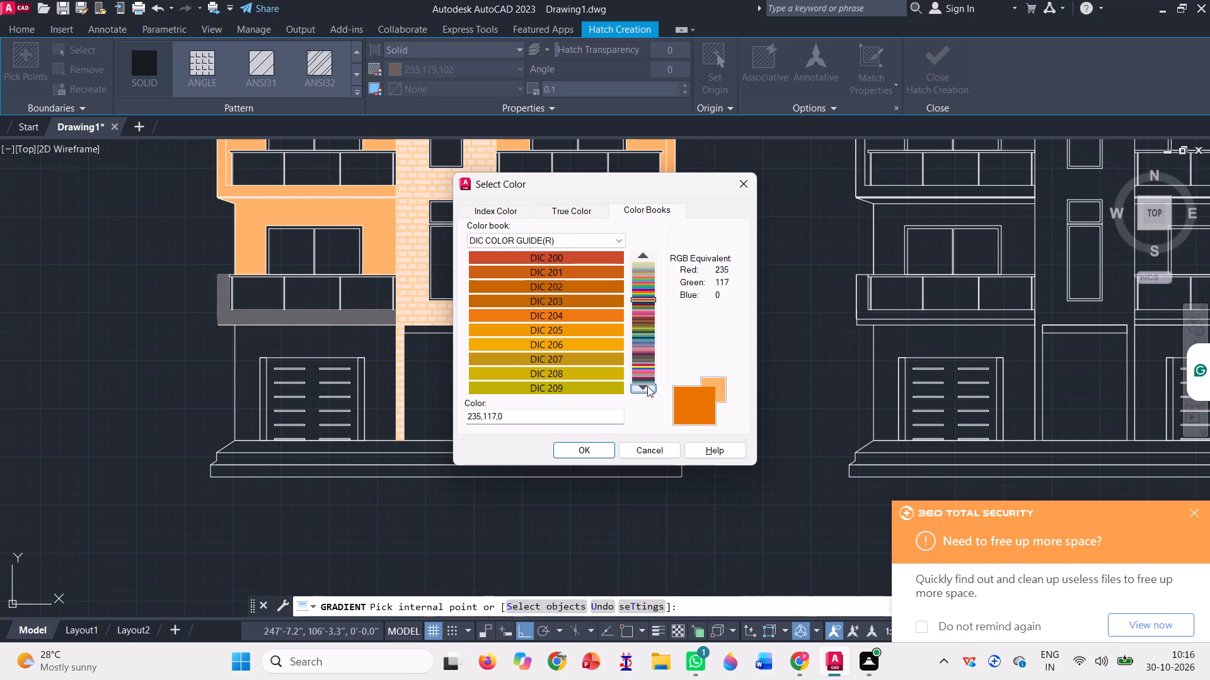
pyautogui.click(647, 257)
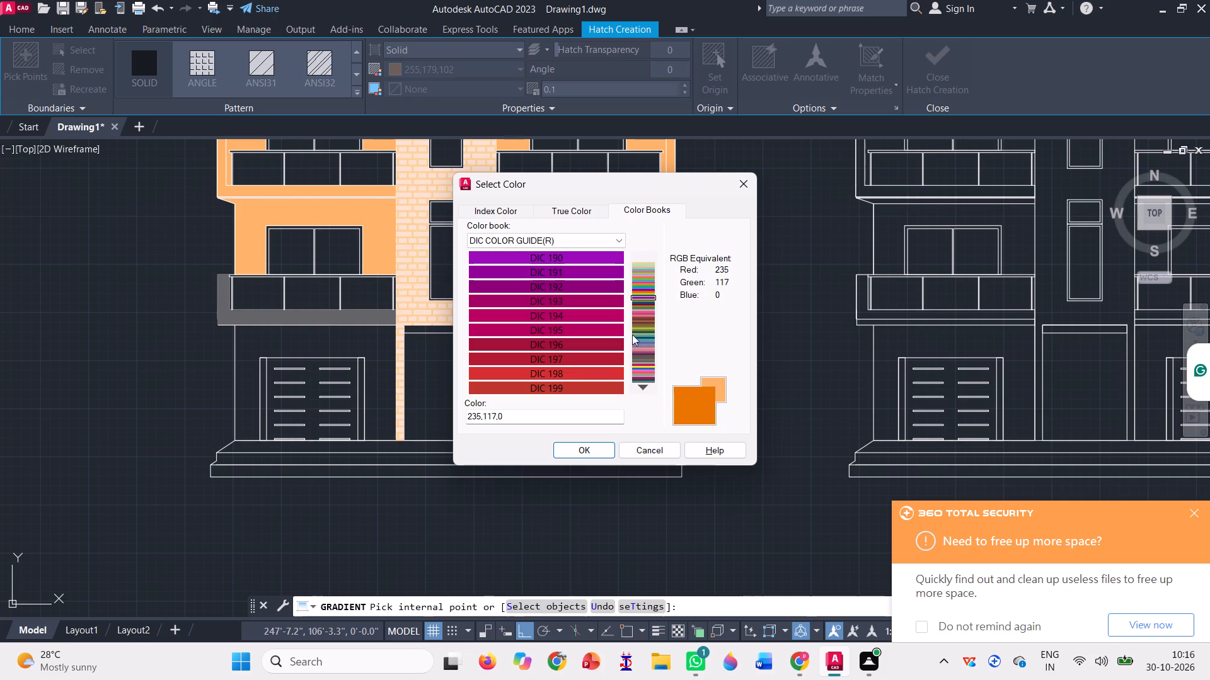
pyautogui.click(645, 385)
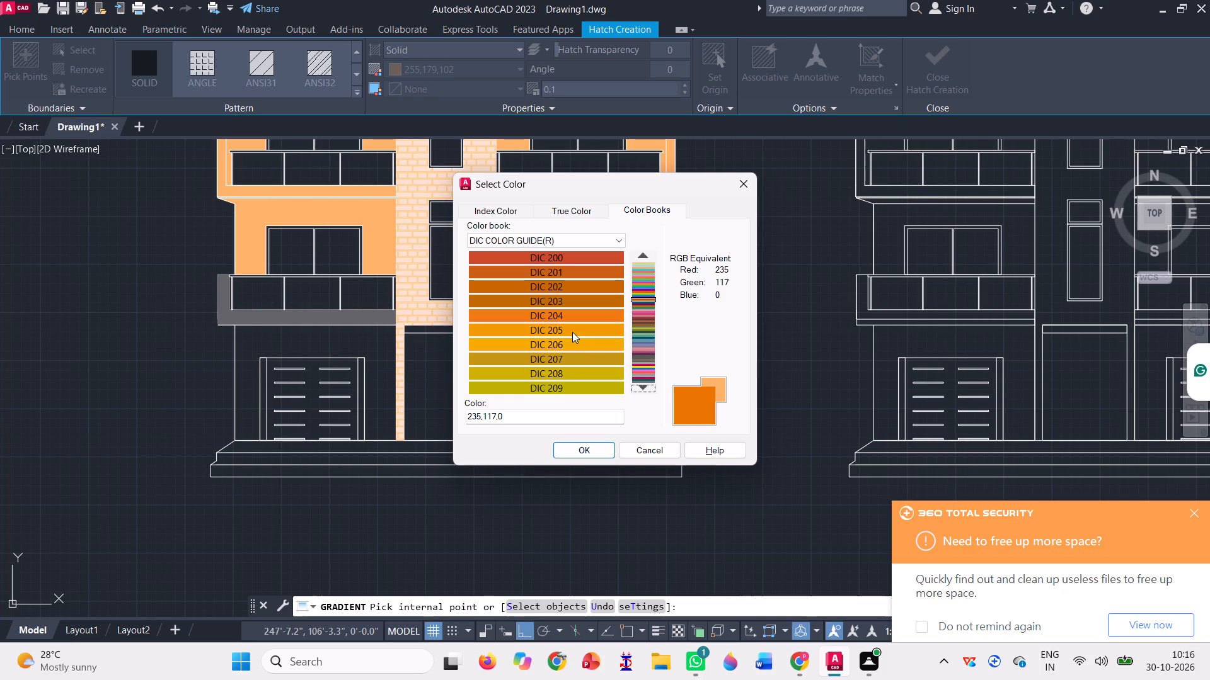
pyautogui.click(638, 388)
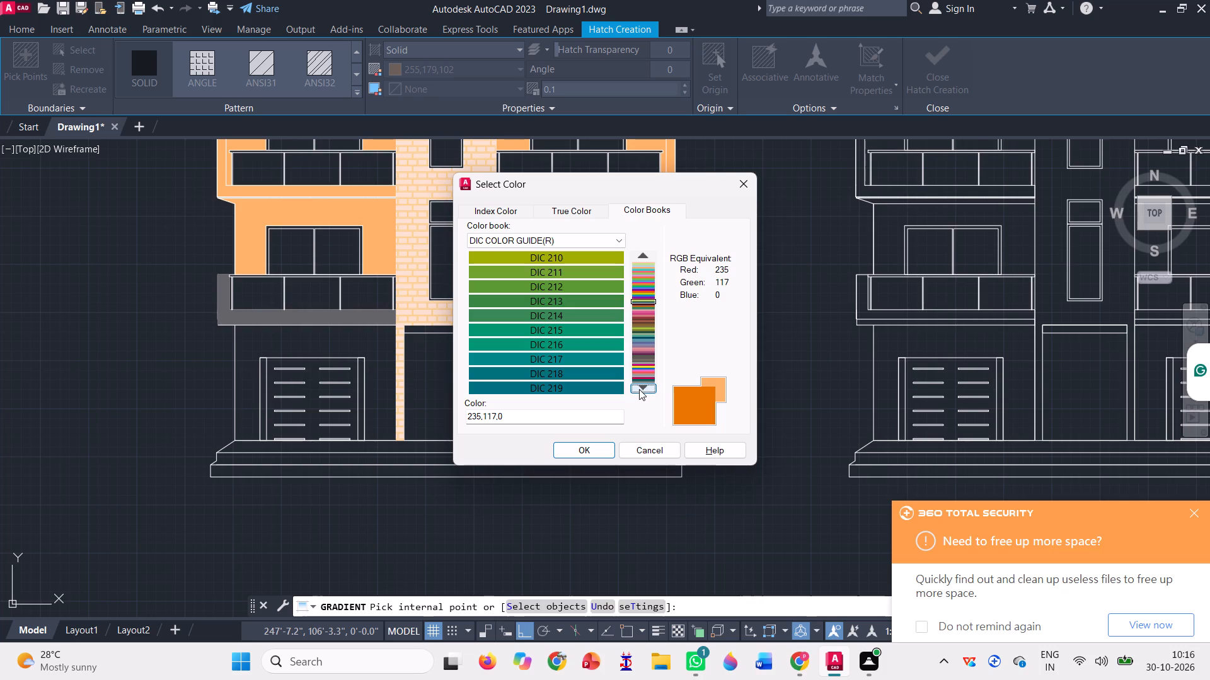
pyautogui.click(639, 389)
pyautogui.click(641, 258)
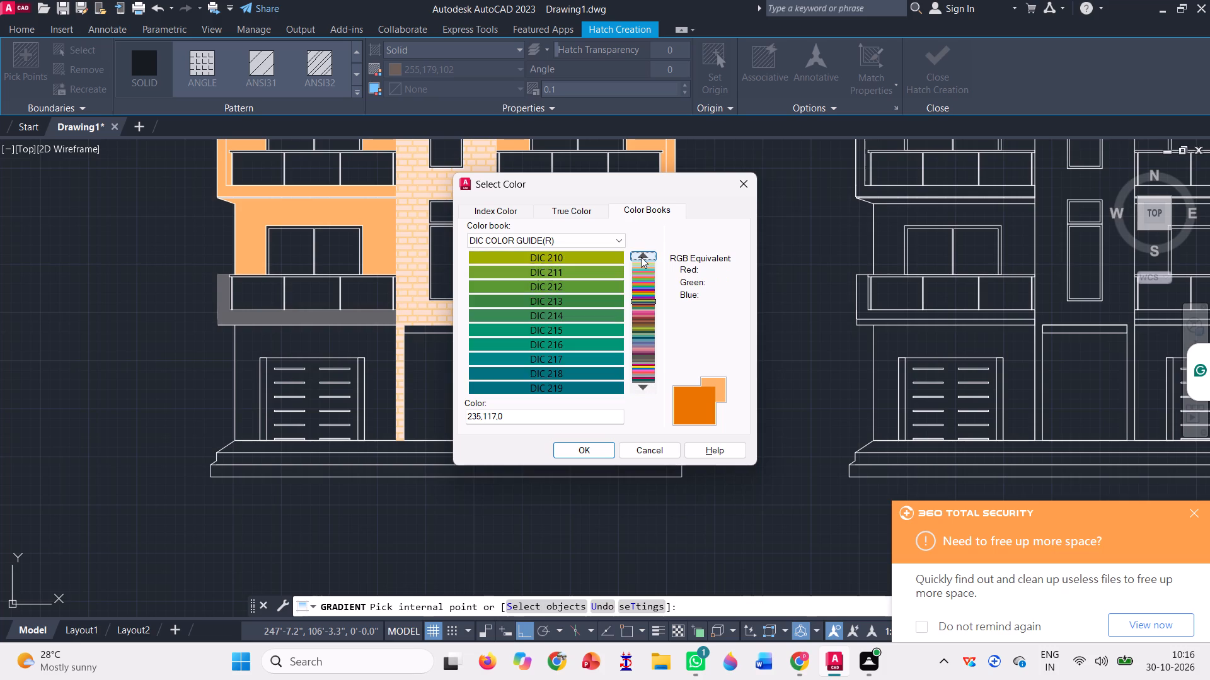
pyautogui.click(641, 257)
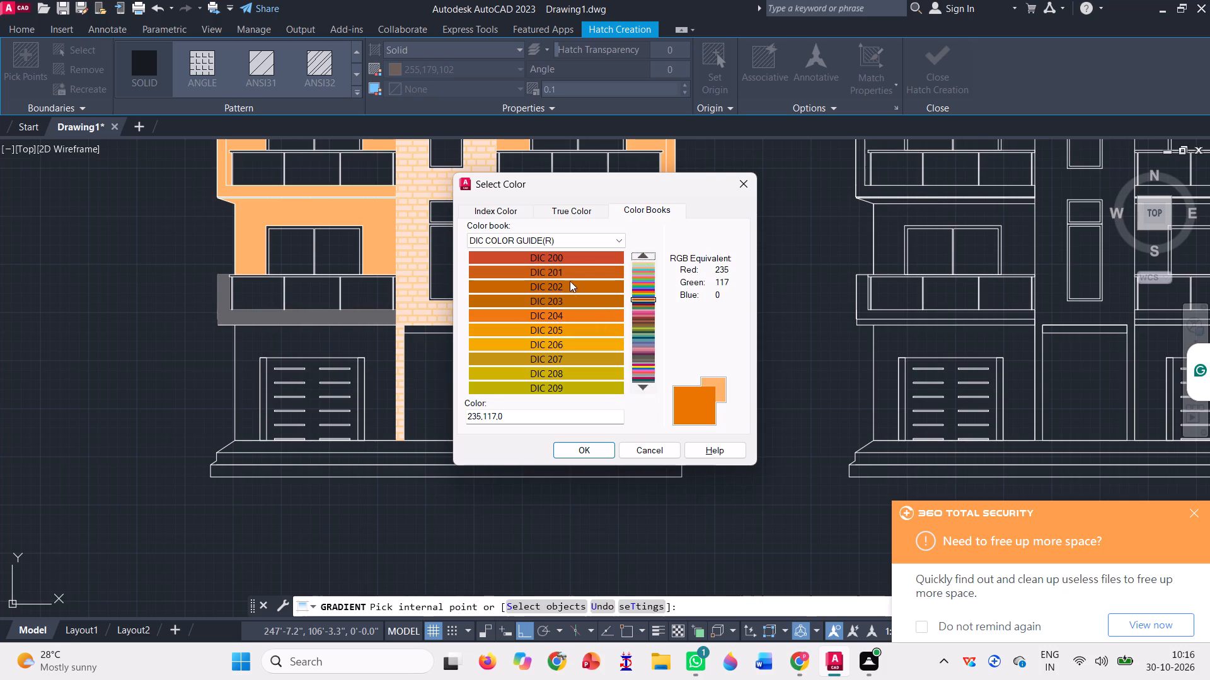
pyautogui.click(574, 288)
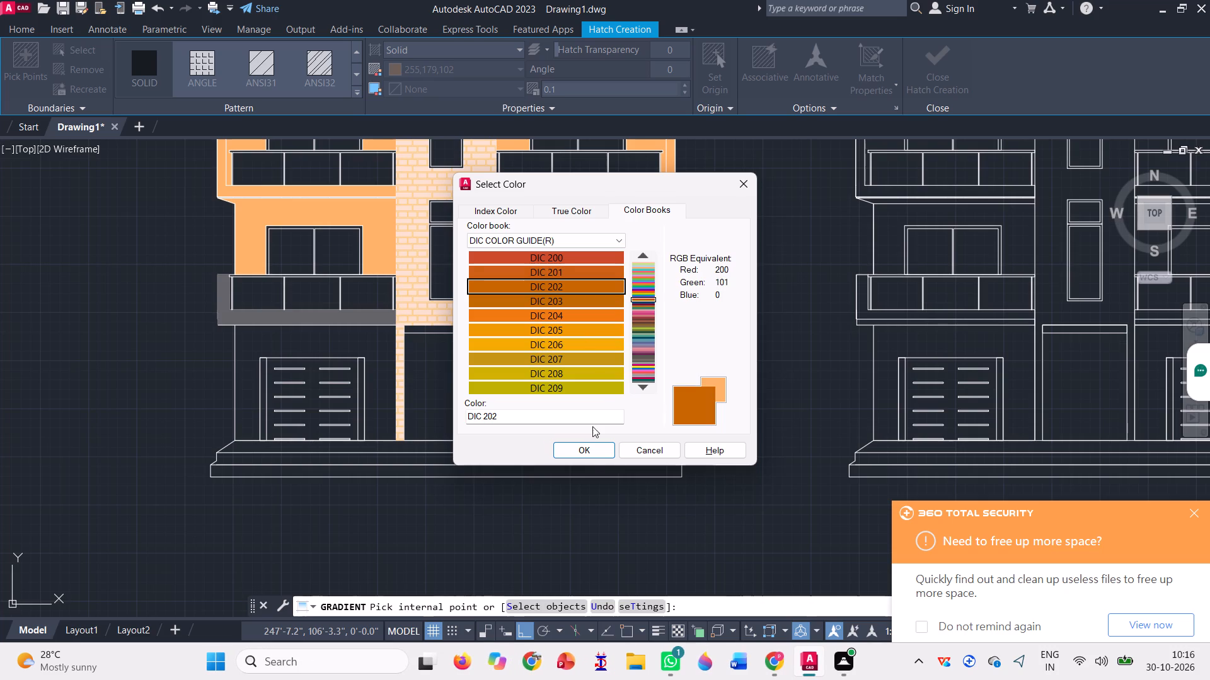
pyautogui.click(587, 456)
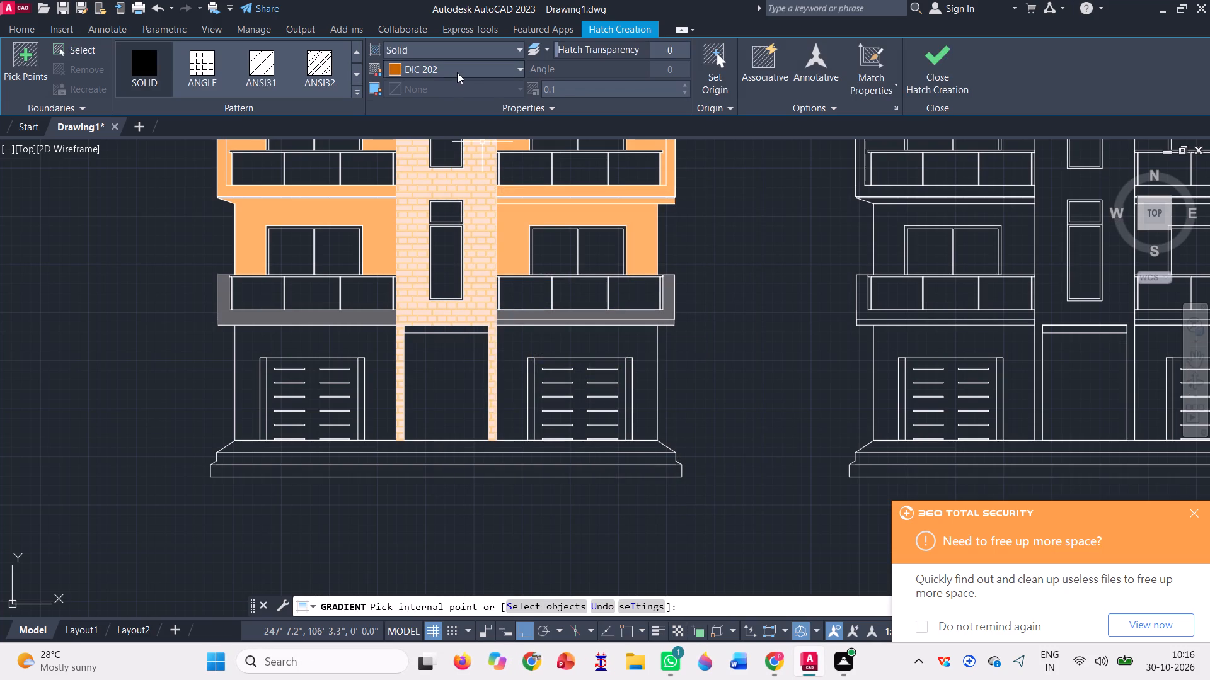
# Set the hatch to true colour 176,174,146 and fill the ground-floor wall around the shutter left of the entrance.
pyautogui.click(457, 72)
pyautogui.click(429, 292)
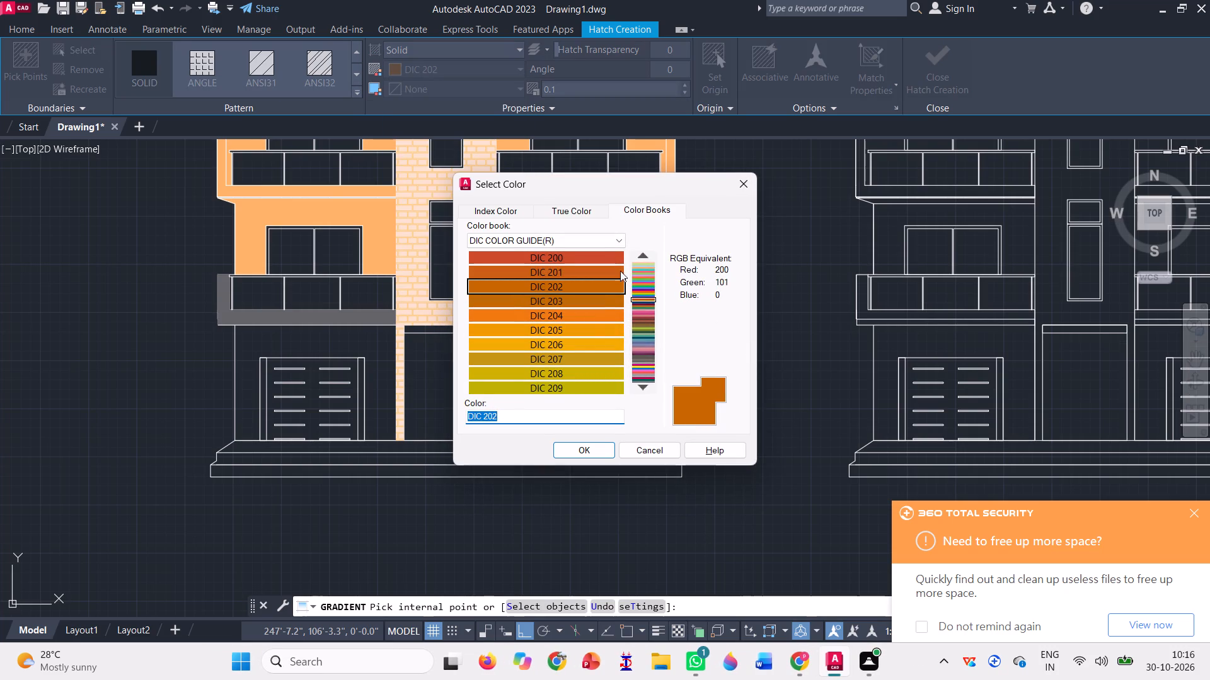
pyautogui.click(575, 208)
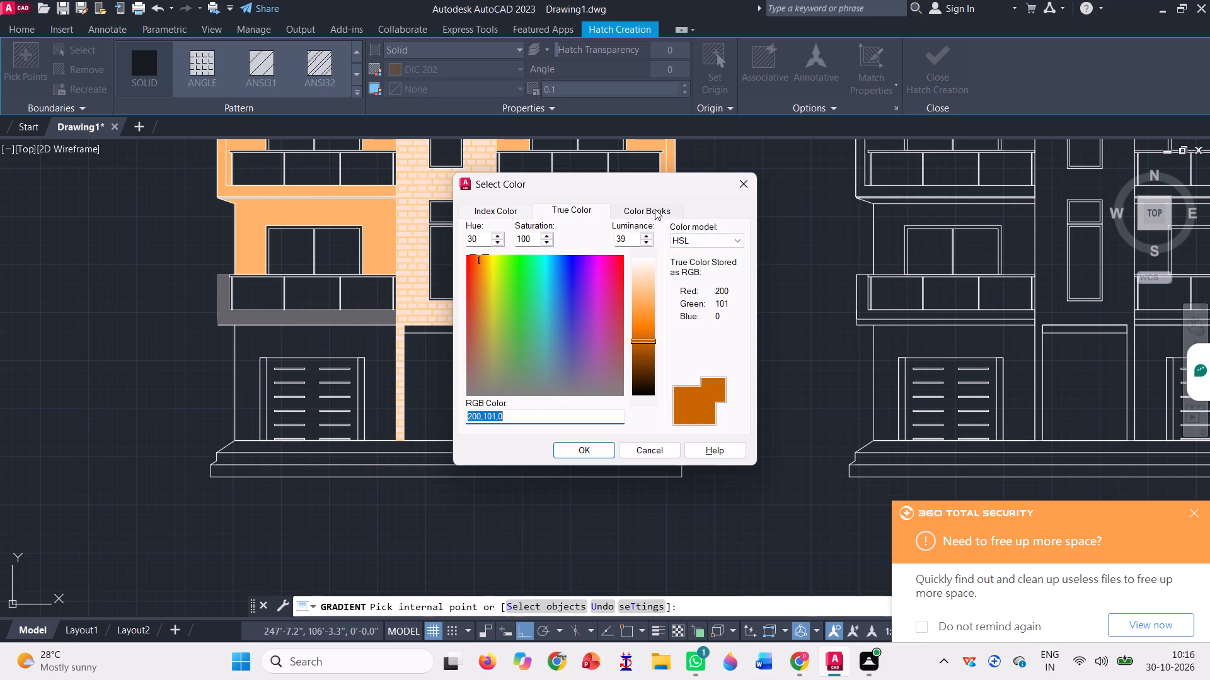
pyautogui.click(491, 371)
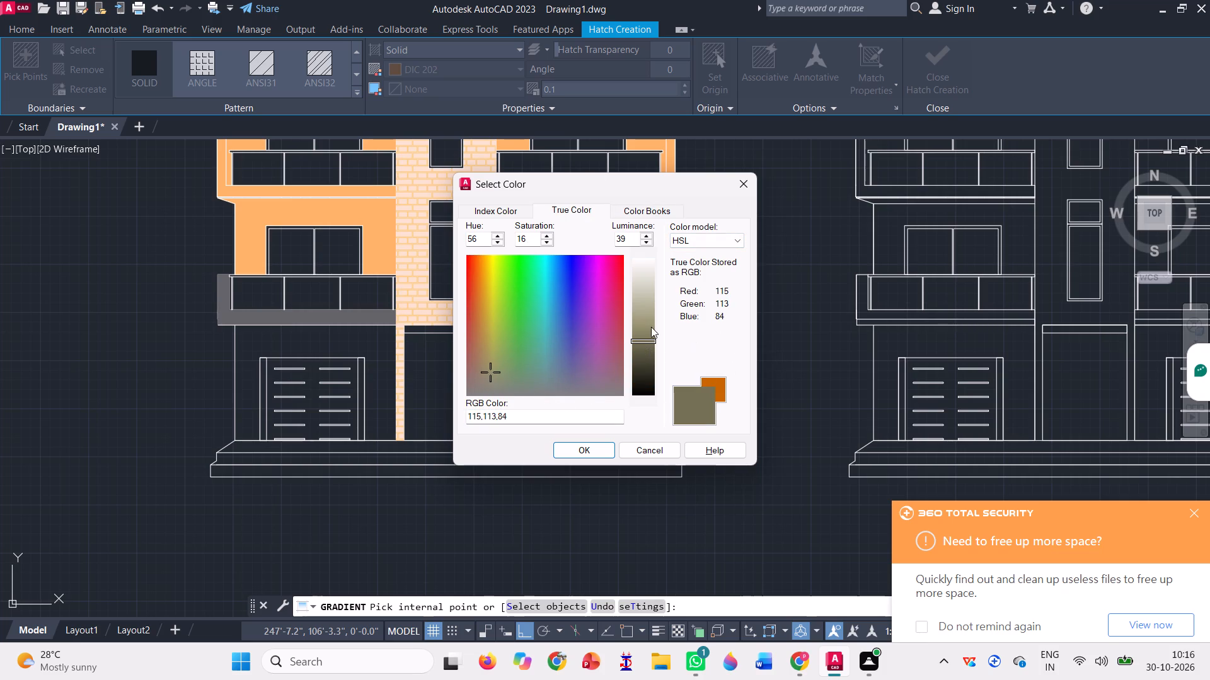
pyautogui.click(641, 310)
pyautogui.click(587, 455)
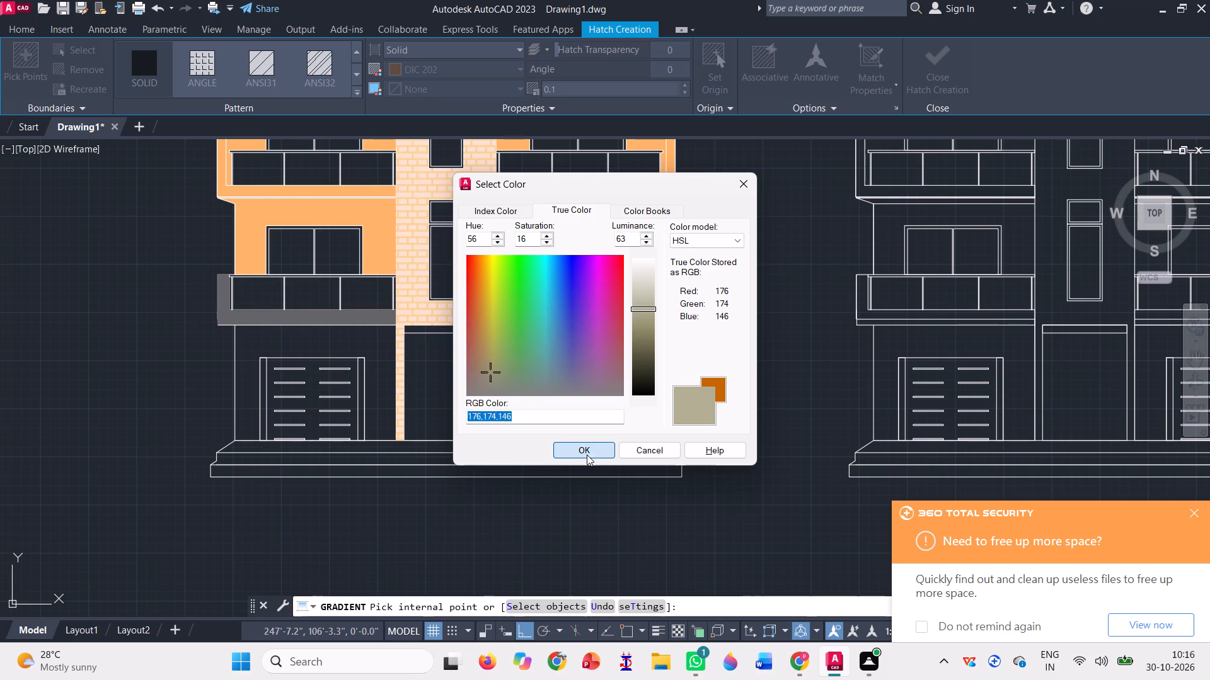
pyautogui.click(238, 337)
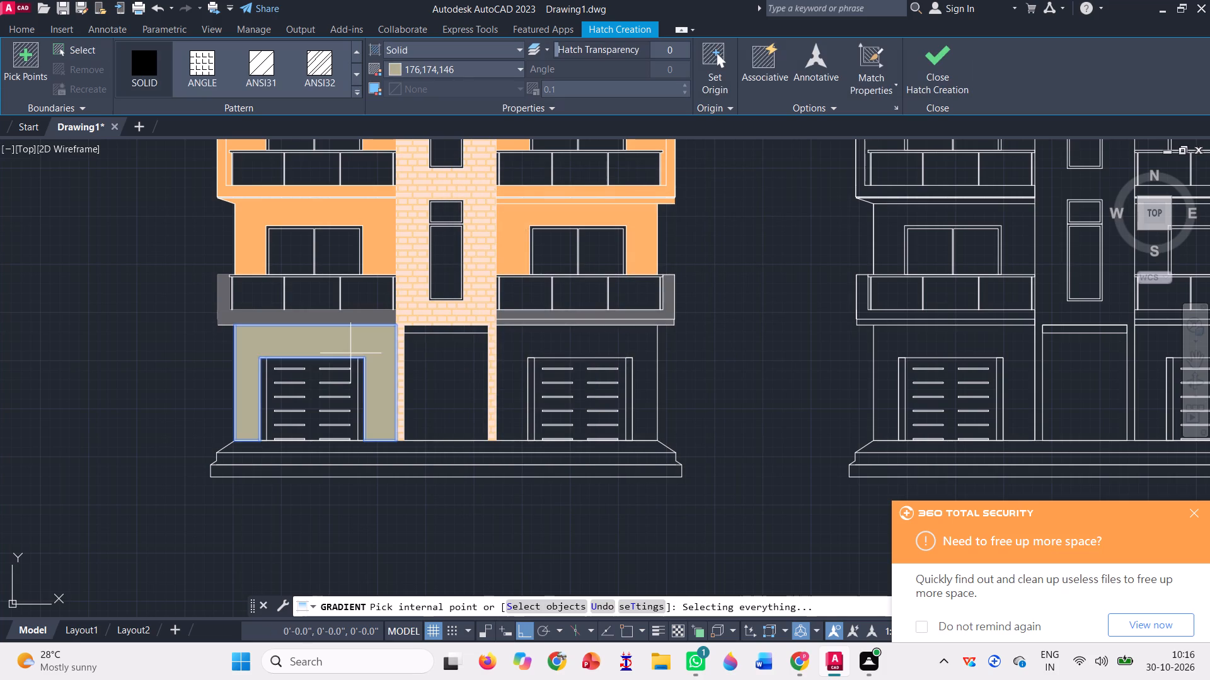
# Lighten the ground-floor wall hatch to true colour 208,207,190 by raising its luminance to 78.
pyautogui.click(472, 61)
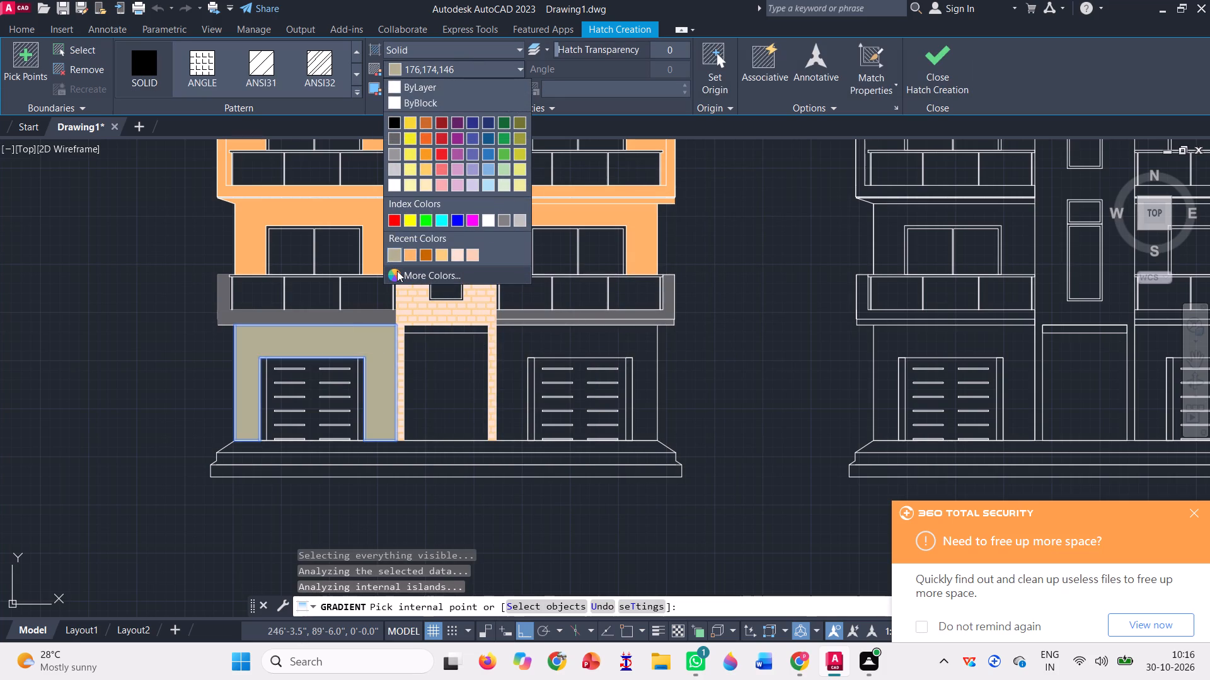
pyautogui.click(397, 271)
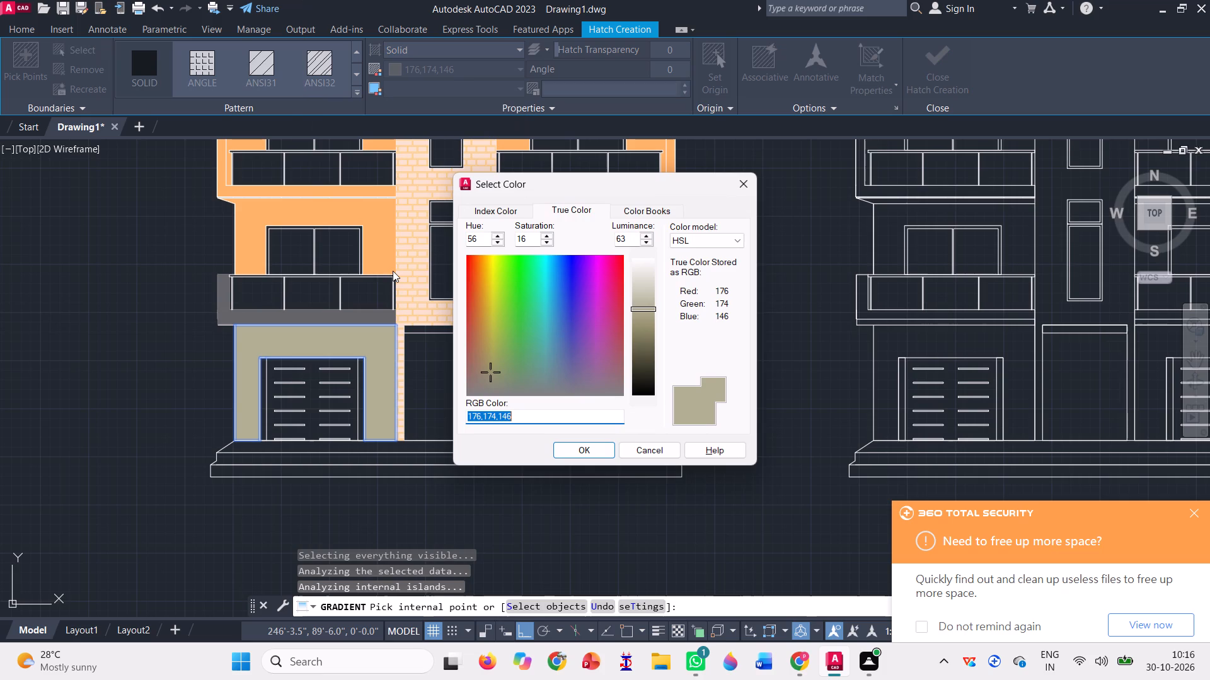
pyautogui.click(639, 292)
pyautogui.click(640, 288)
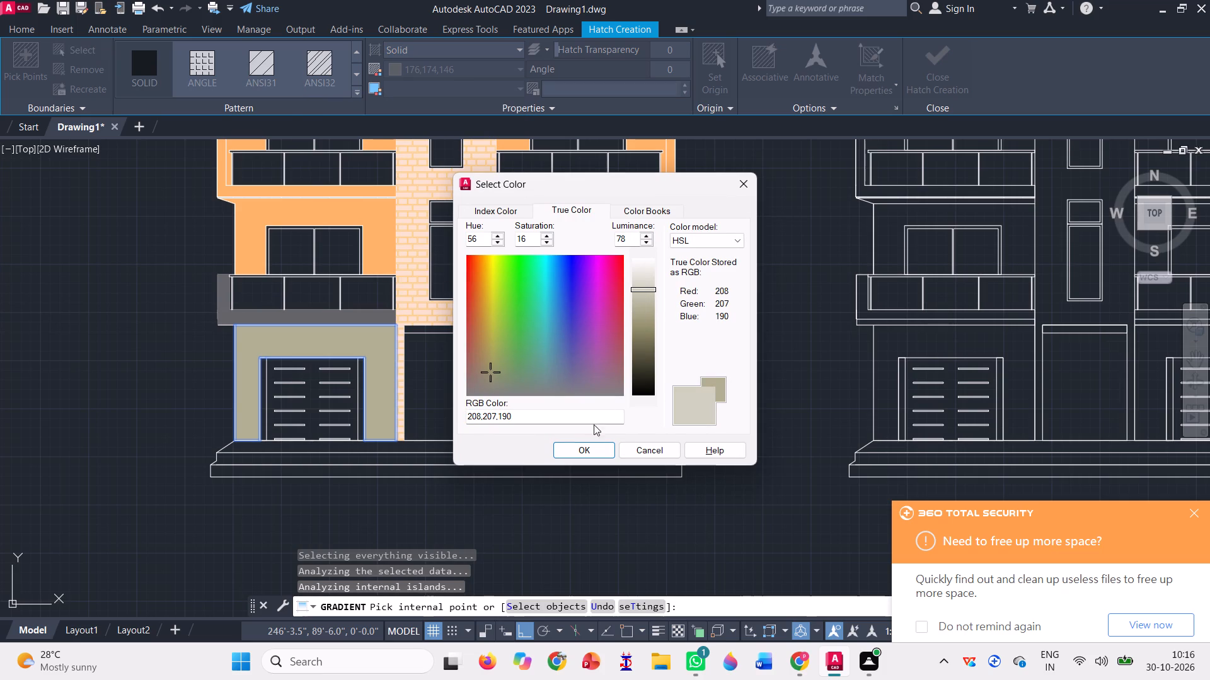
pyautogui.click(576, 448)
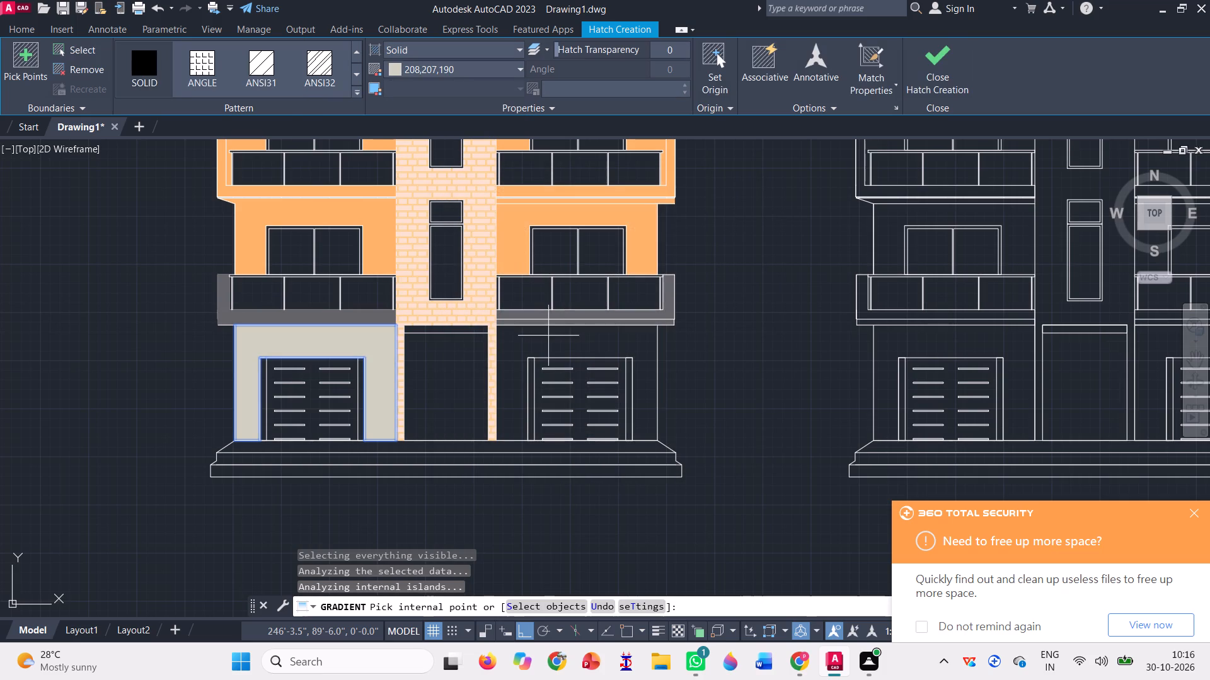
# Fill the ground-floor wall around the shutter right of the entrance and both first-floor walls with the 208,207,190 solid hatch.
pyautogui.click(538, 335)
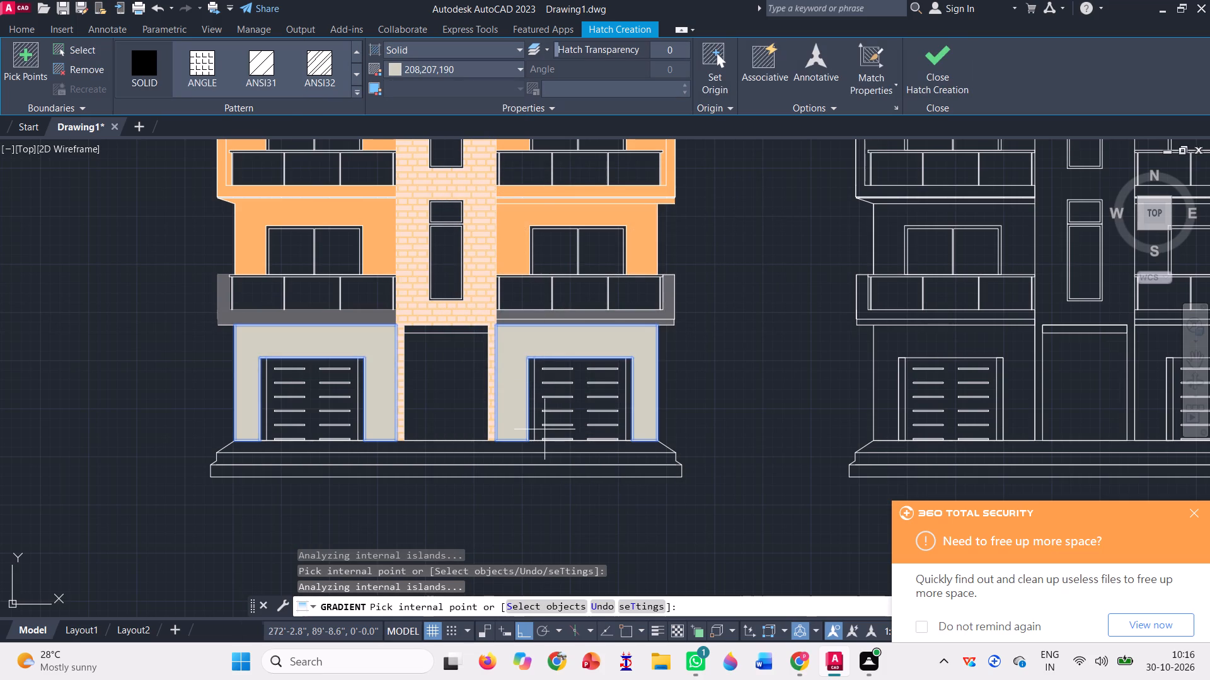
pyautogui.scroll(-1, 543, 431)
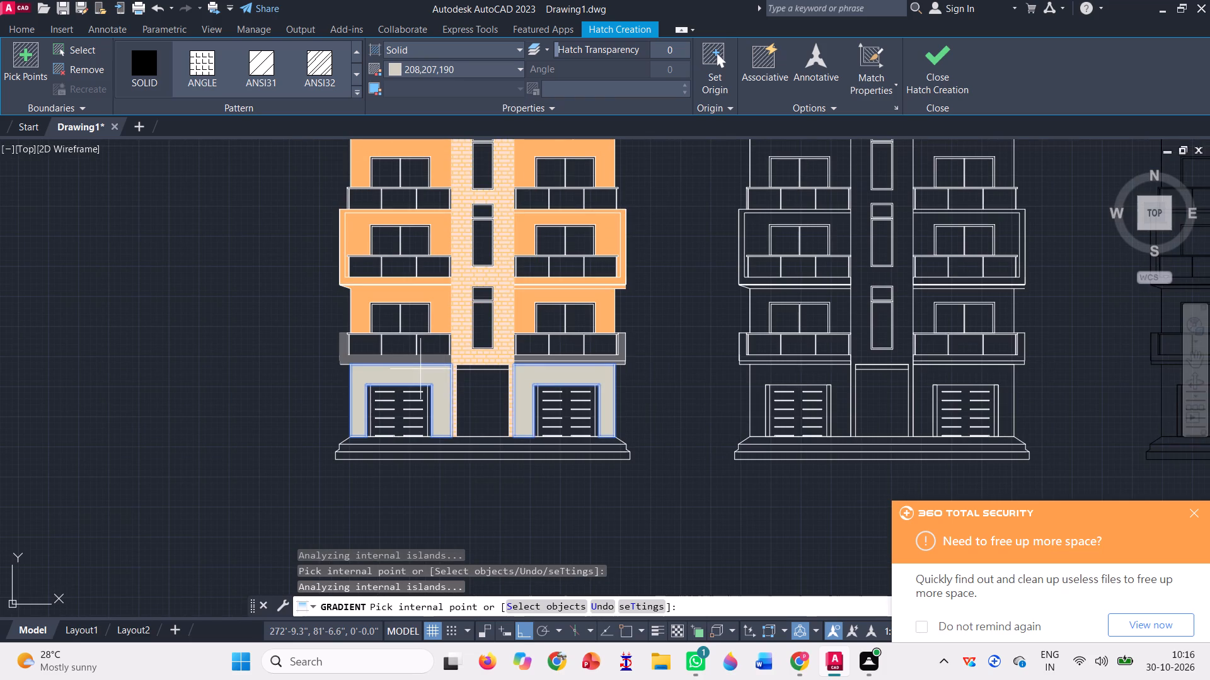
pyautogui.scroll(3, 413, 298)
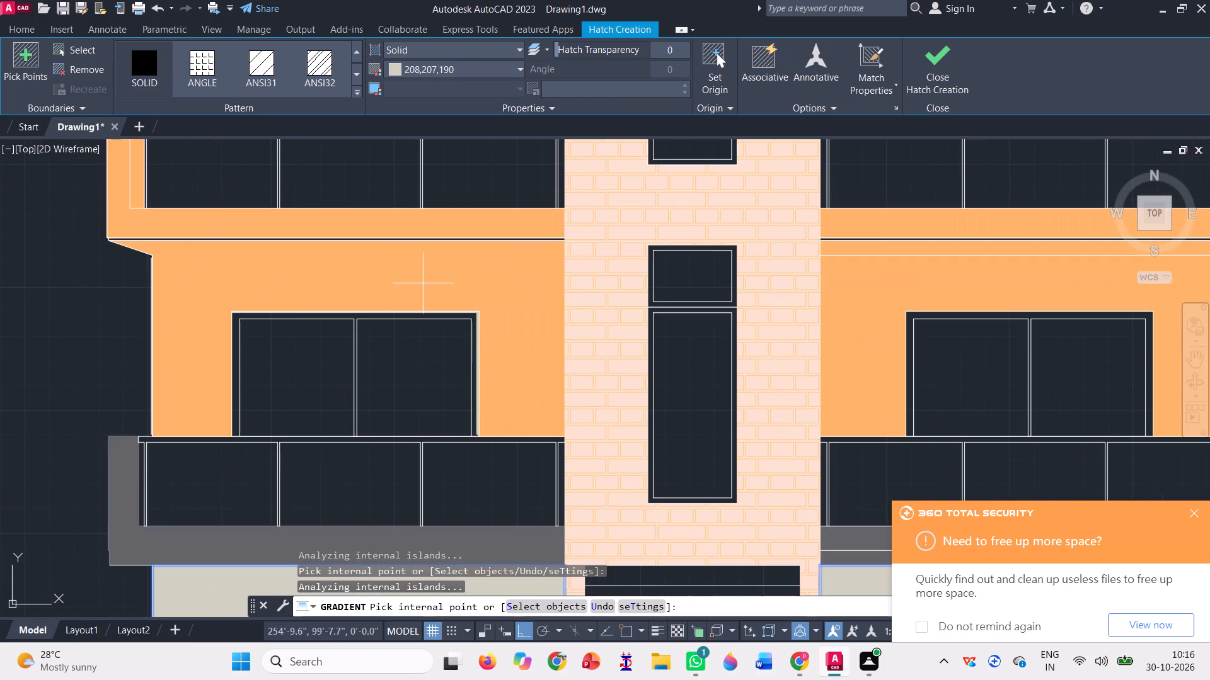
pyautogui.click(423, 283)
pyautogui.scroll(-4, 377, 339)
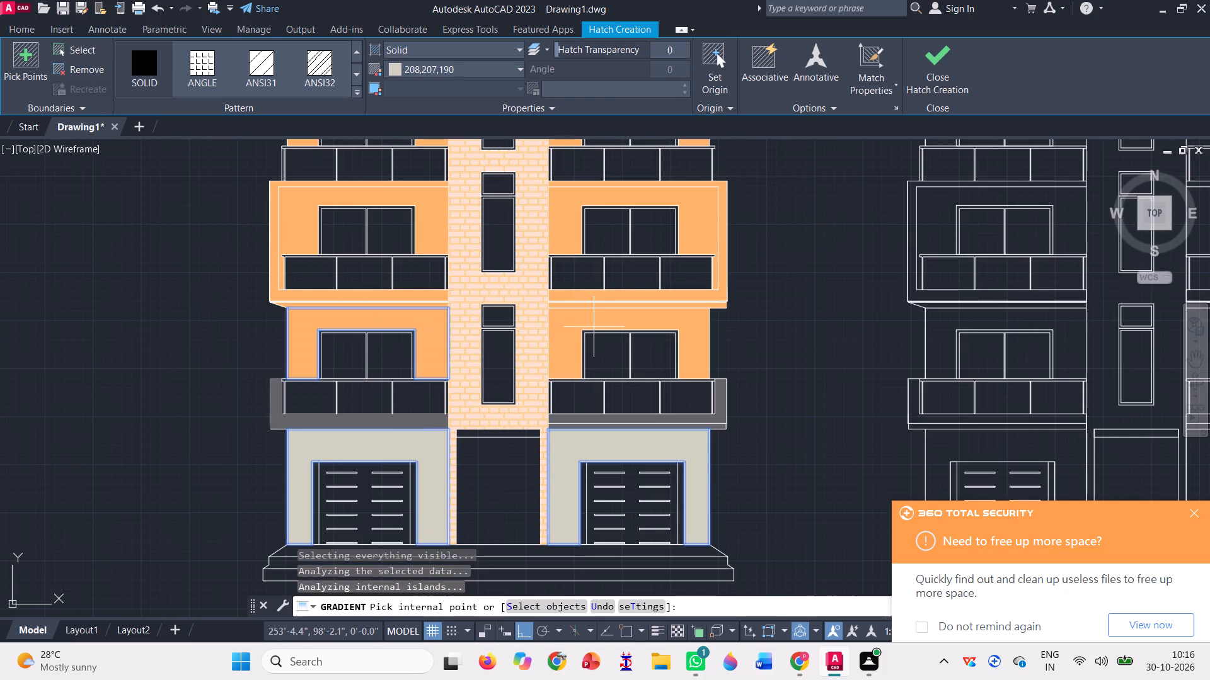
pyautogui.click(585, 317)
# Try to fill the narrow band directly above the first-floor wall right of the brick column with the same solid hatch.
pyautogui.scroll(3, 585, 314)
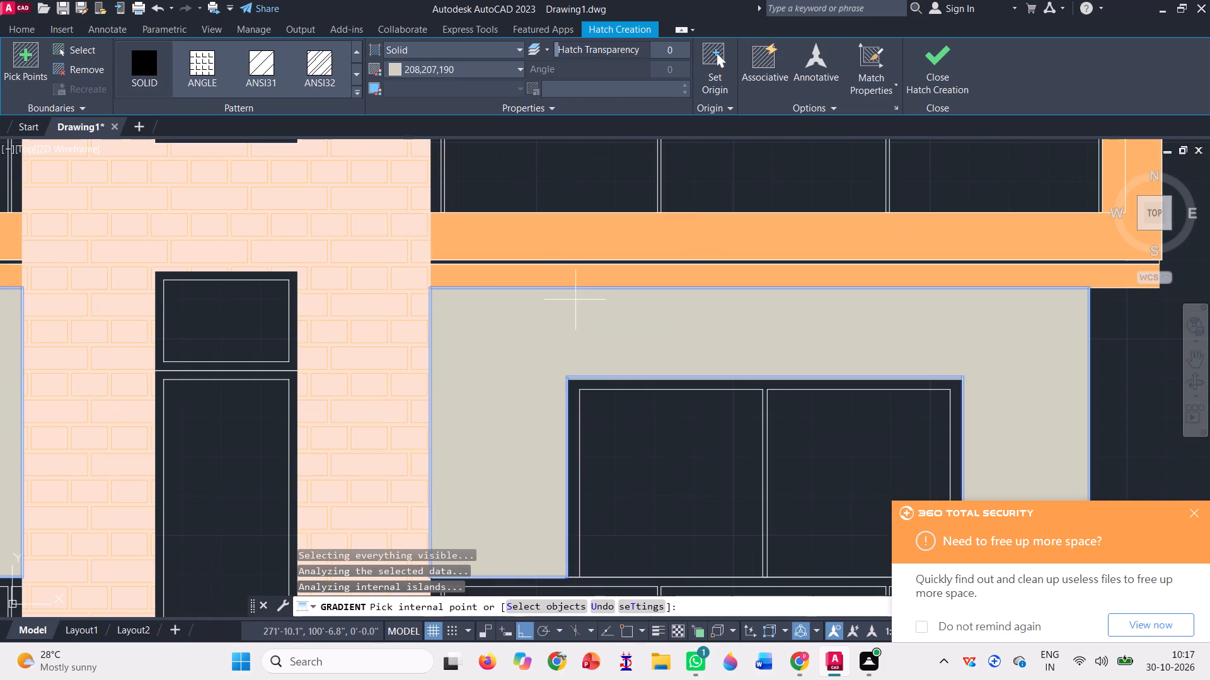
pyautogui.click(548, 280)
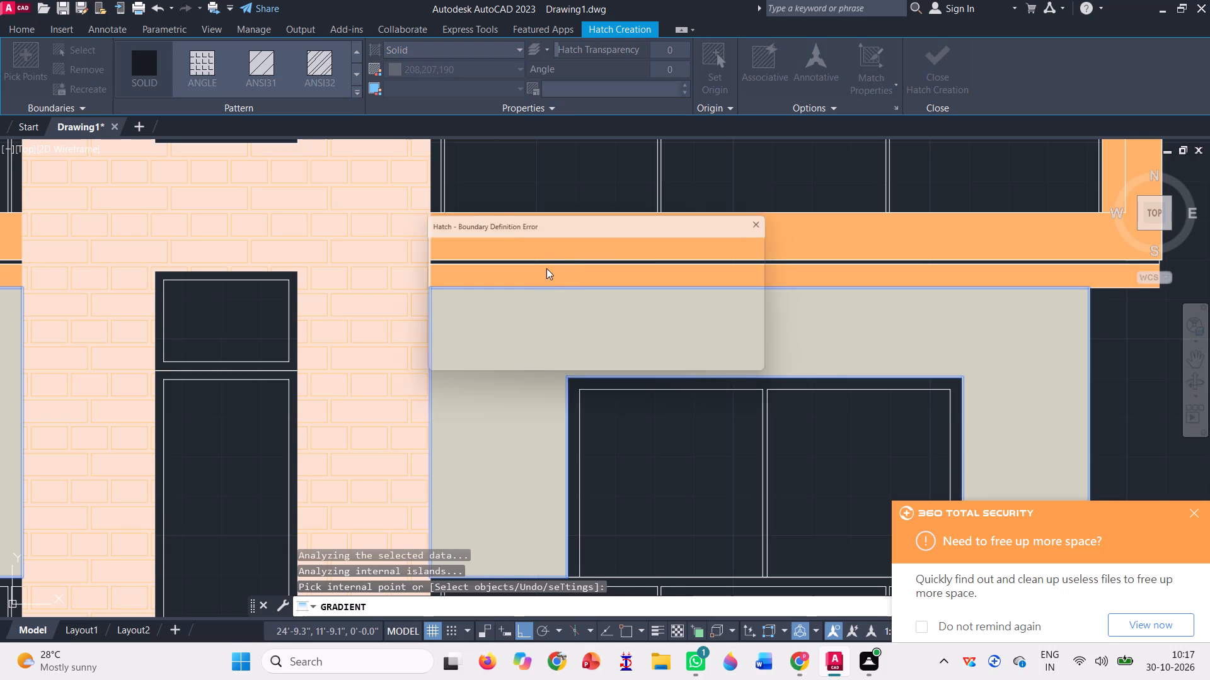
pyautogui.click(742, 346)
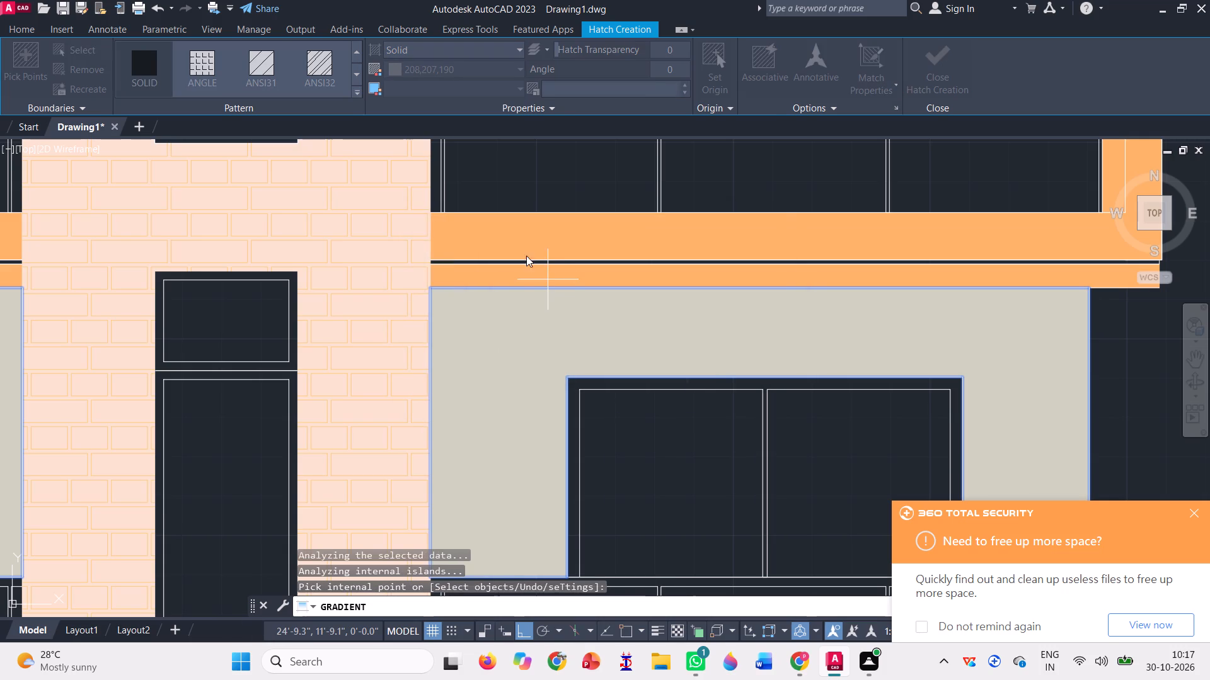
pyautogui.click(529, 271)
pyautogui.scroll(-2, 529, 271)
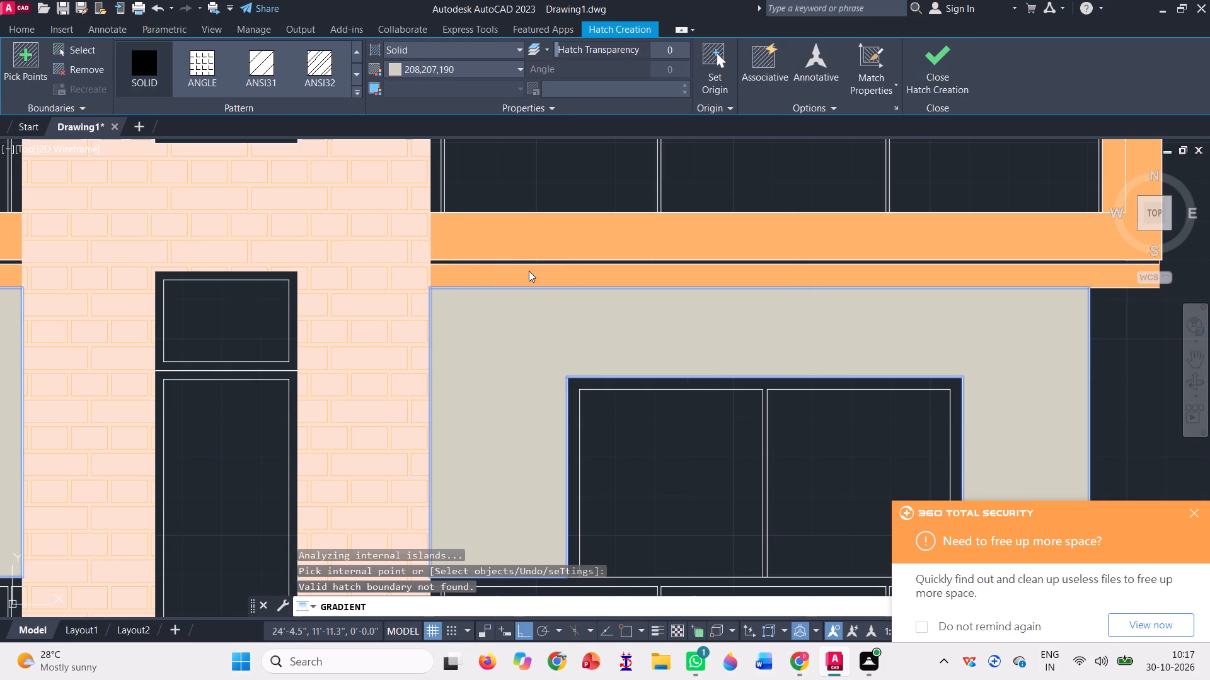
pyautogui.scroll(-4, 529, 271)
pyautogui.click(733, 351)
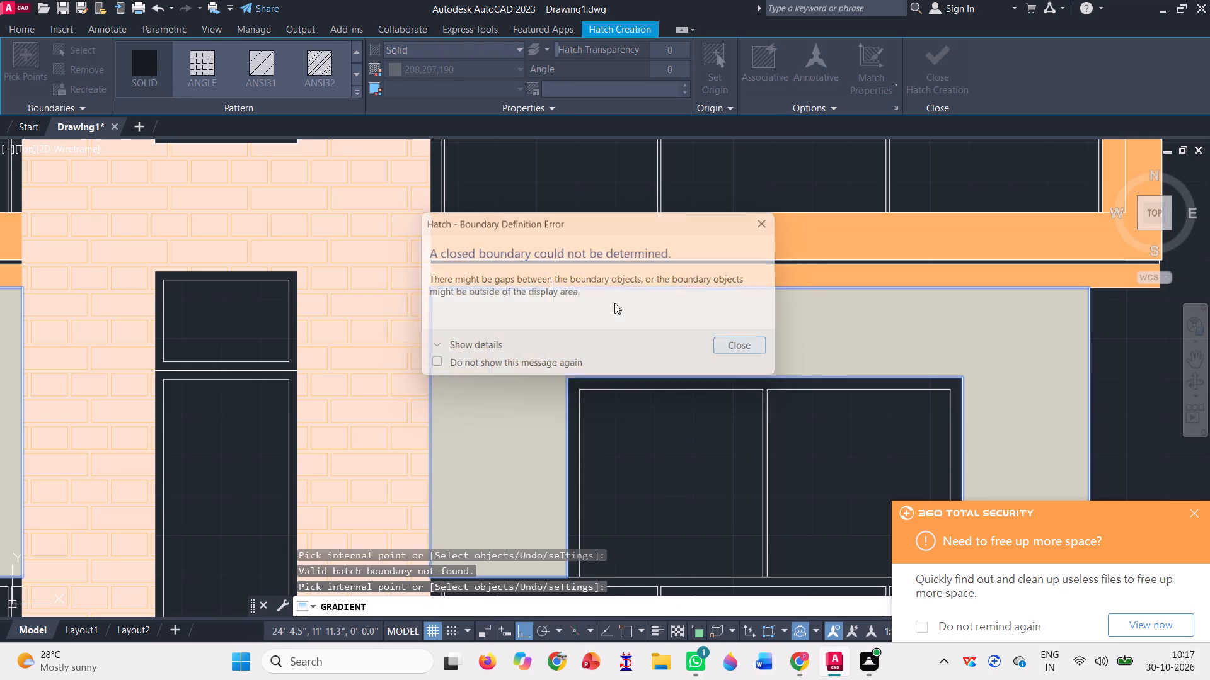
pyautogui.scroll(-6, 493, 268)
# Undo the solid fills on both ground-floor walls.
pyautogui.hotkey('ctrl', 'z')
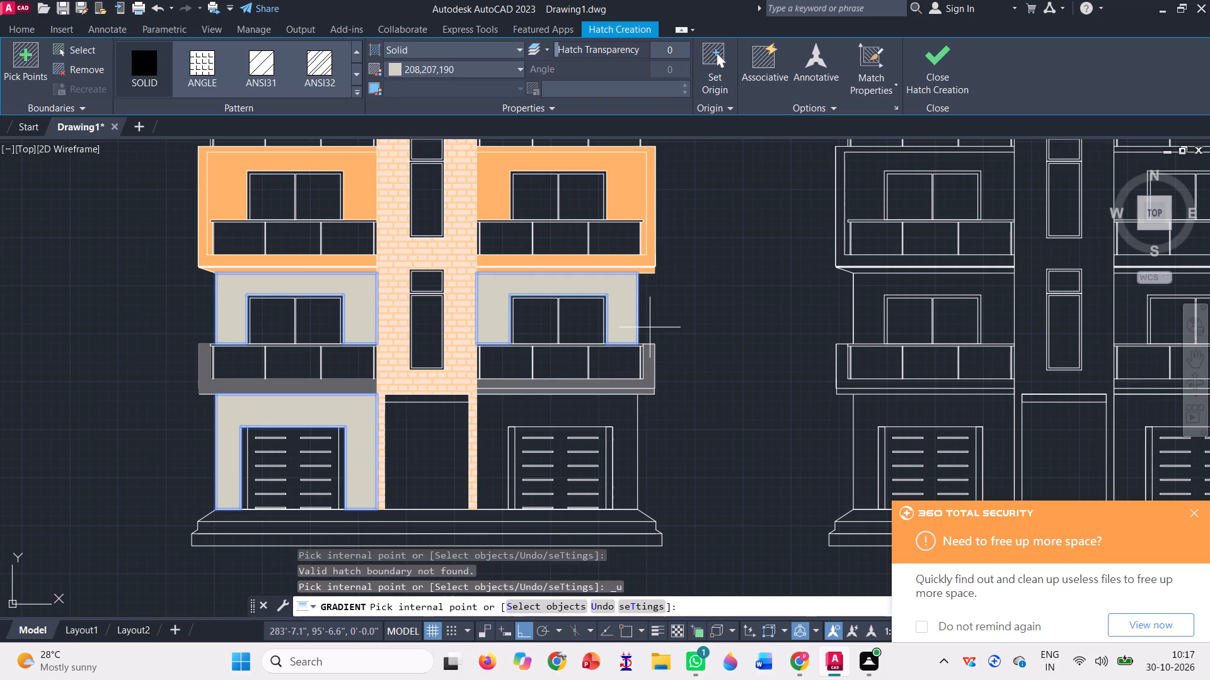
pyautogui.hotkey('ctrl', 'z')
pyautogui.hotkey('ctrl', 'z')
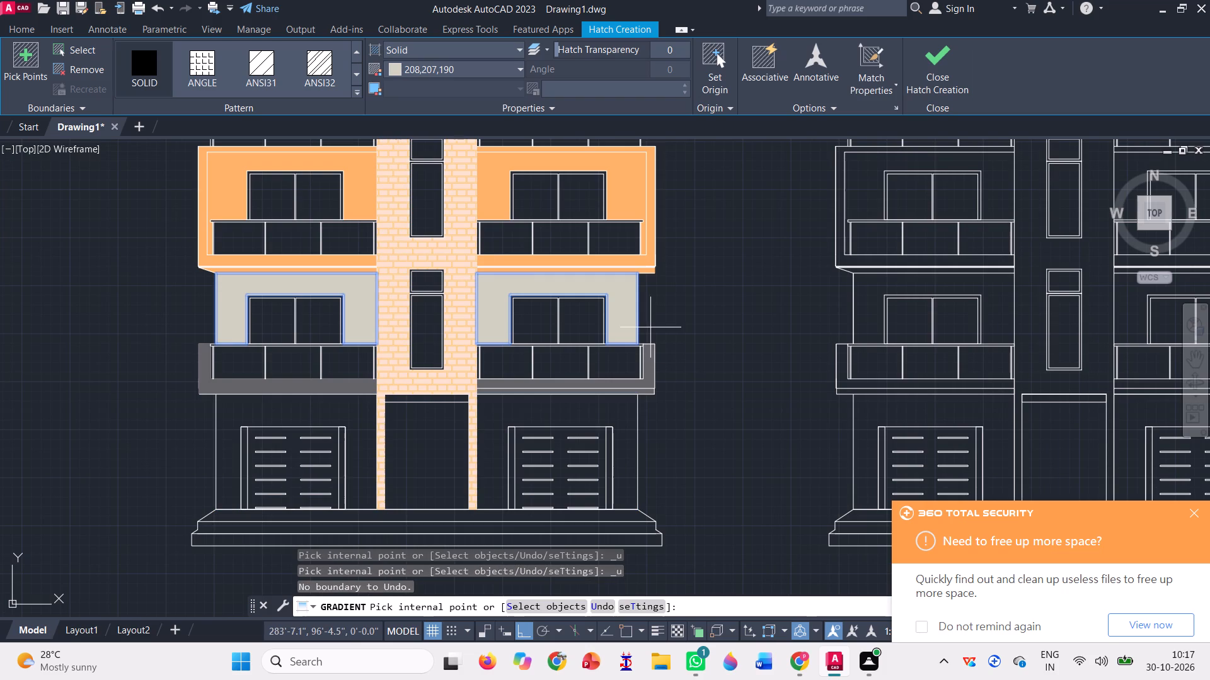
# Fill the ground-floor walls around both shutters with the 208,207,190 solid hatch and finish the hatch.
pyautogui.click(496, 413)
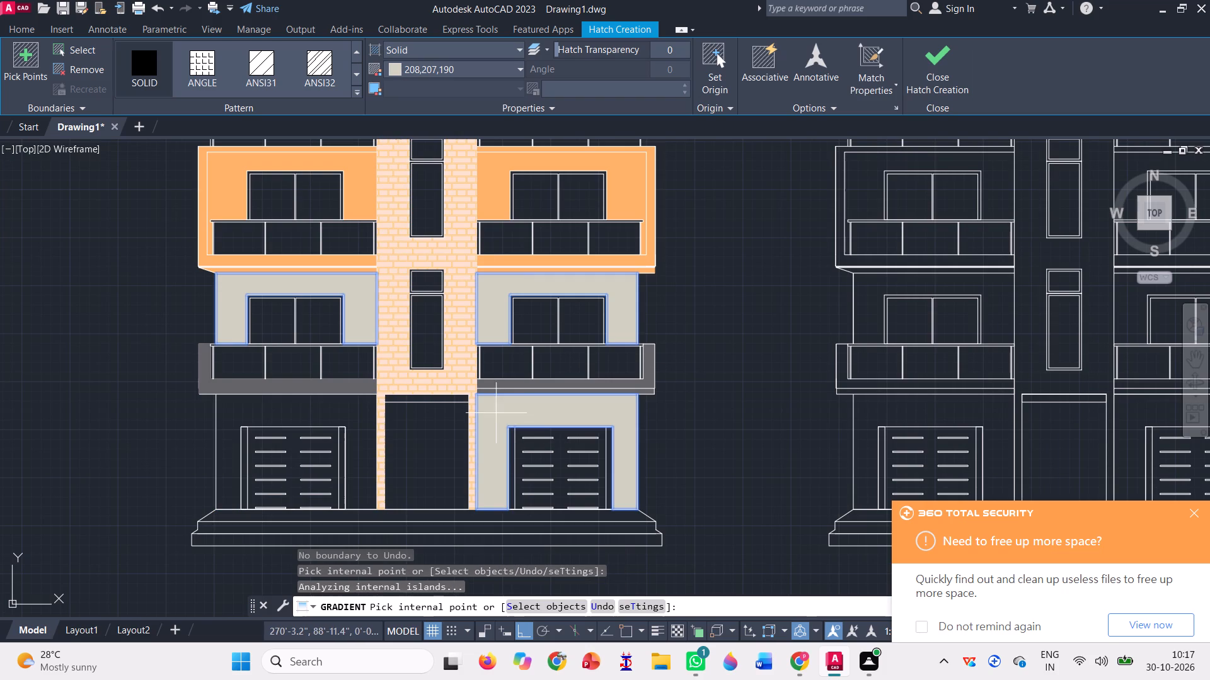
pyautogui.scroll(1, 284, 405)
pyautogui.click(239, 407)
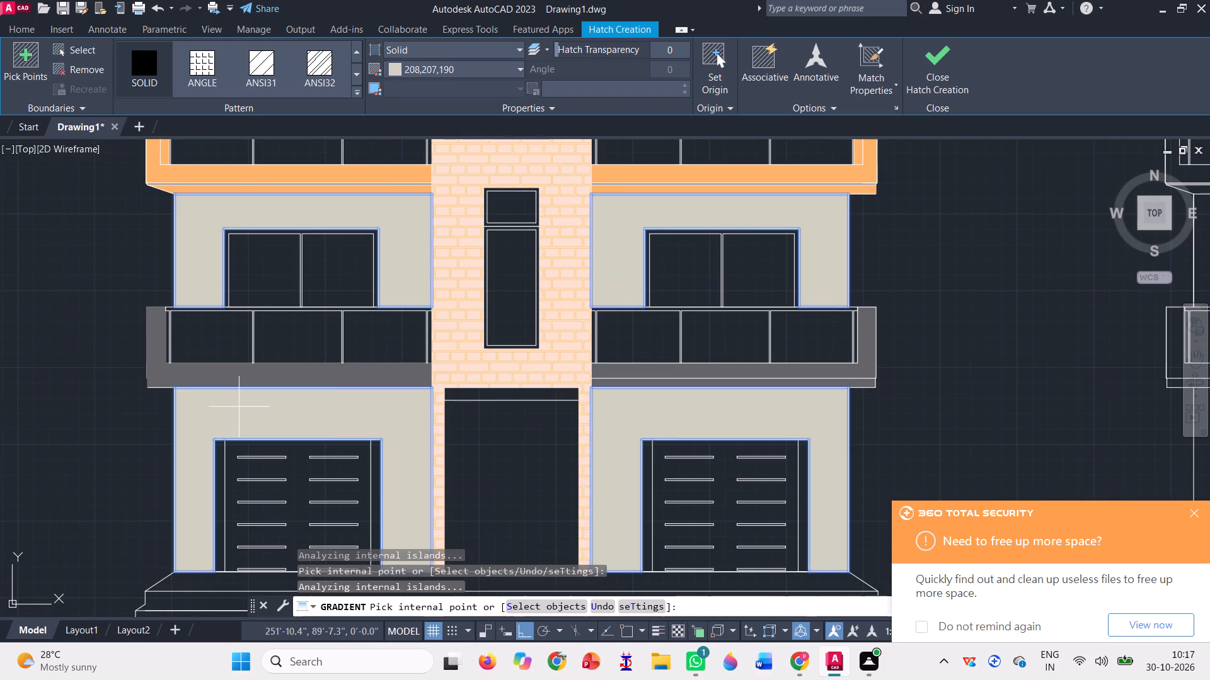
pyautogui.scroll(-4, 332, 419)
pyautogui.click(933, 61)
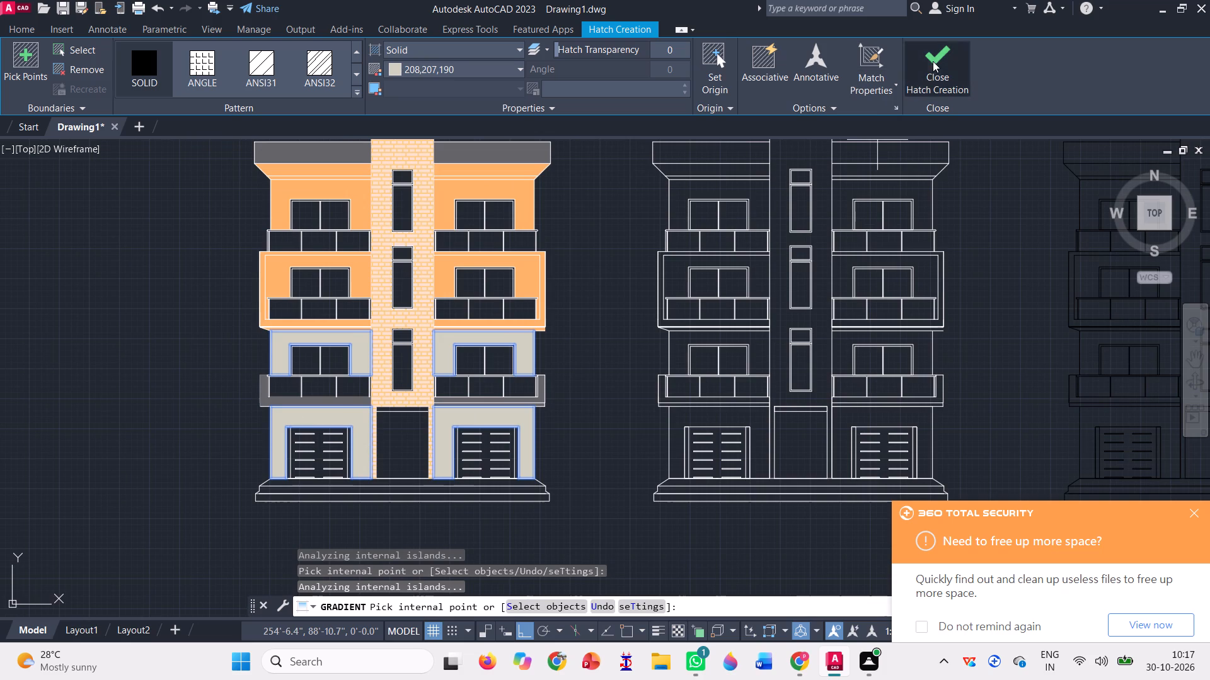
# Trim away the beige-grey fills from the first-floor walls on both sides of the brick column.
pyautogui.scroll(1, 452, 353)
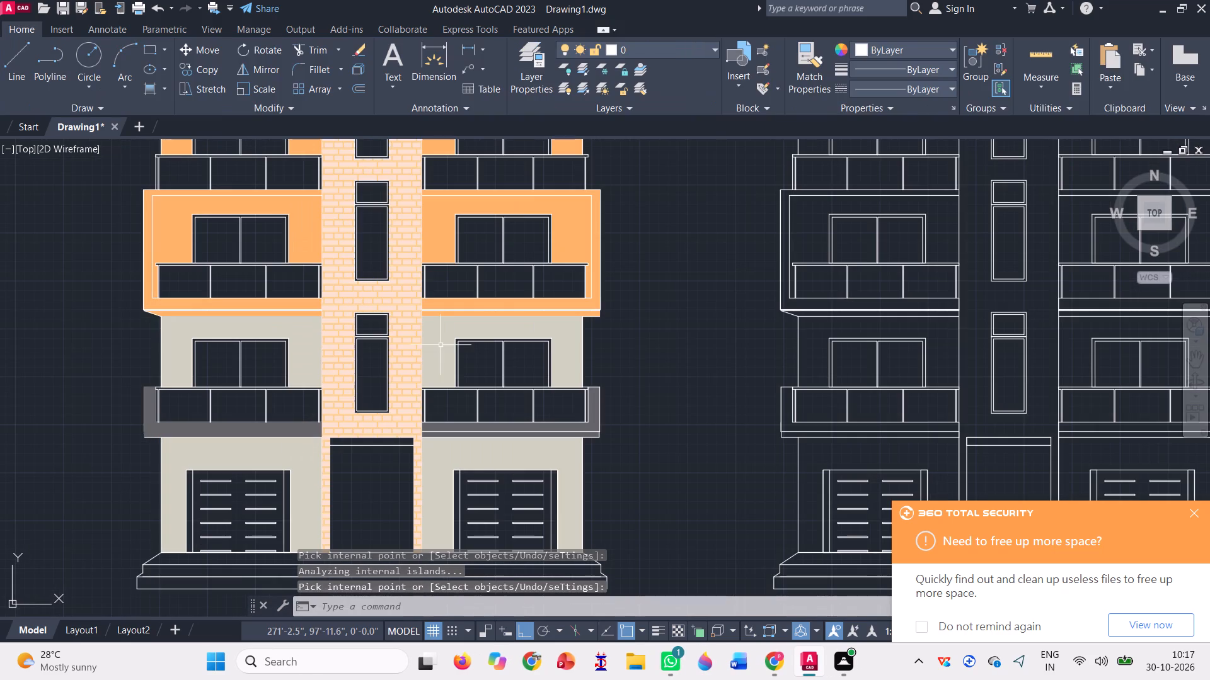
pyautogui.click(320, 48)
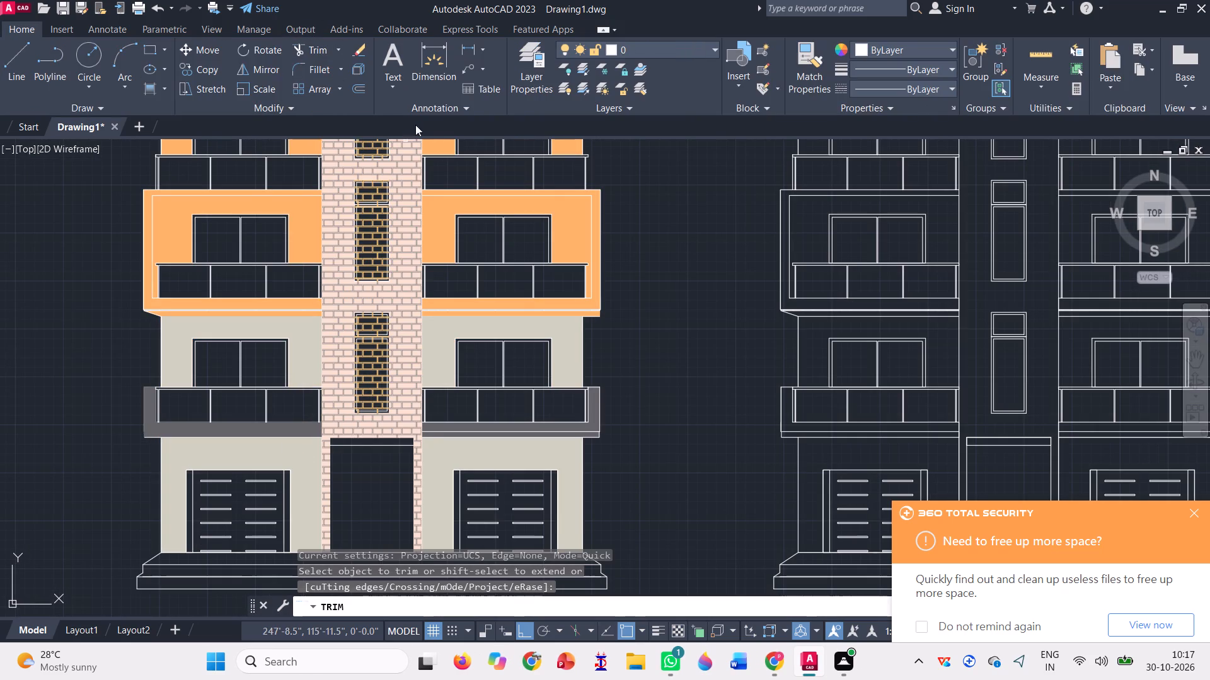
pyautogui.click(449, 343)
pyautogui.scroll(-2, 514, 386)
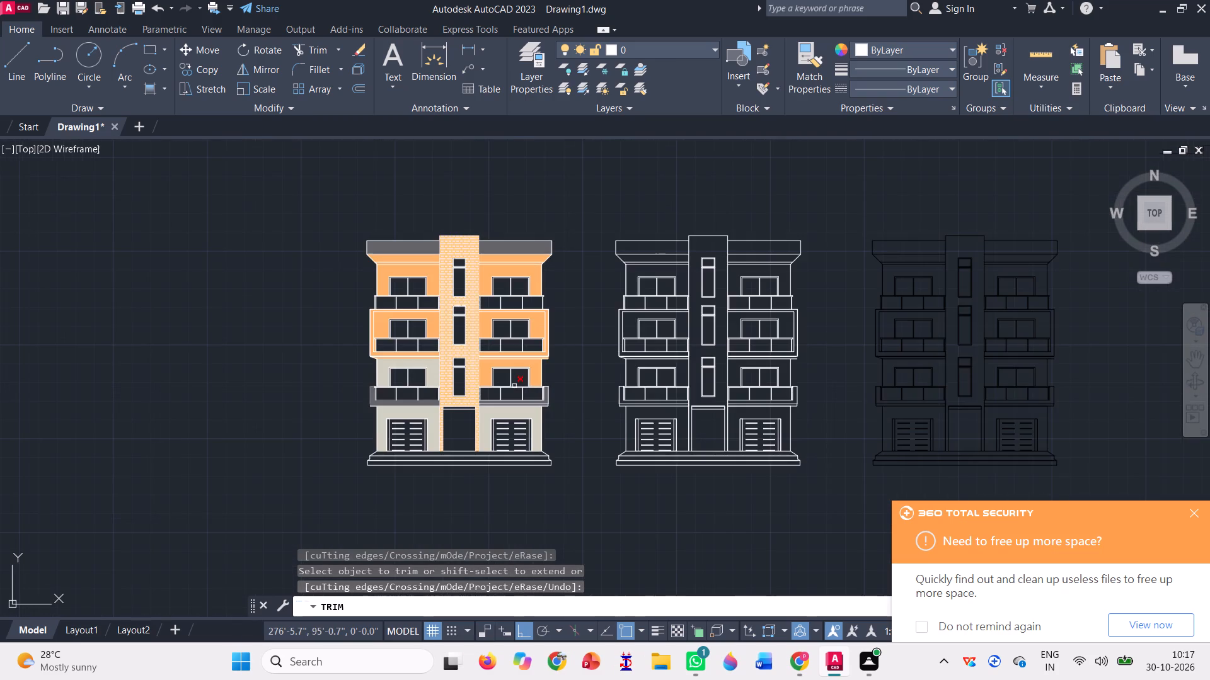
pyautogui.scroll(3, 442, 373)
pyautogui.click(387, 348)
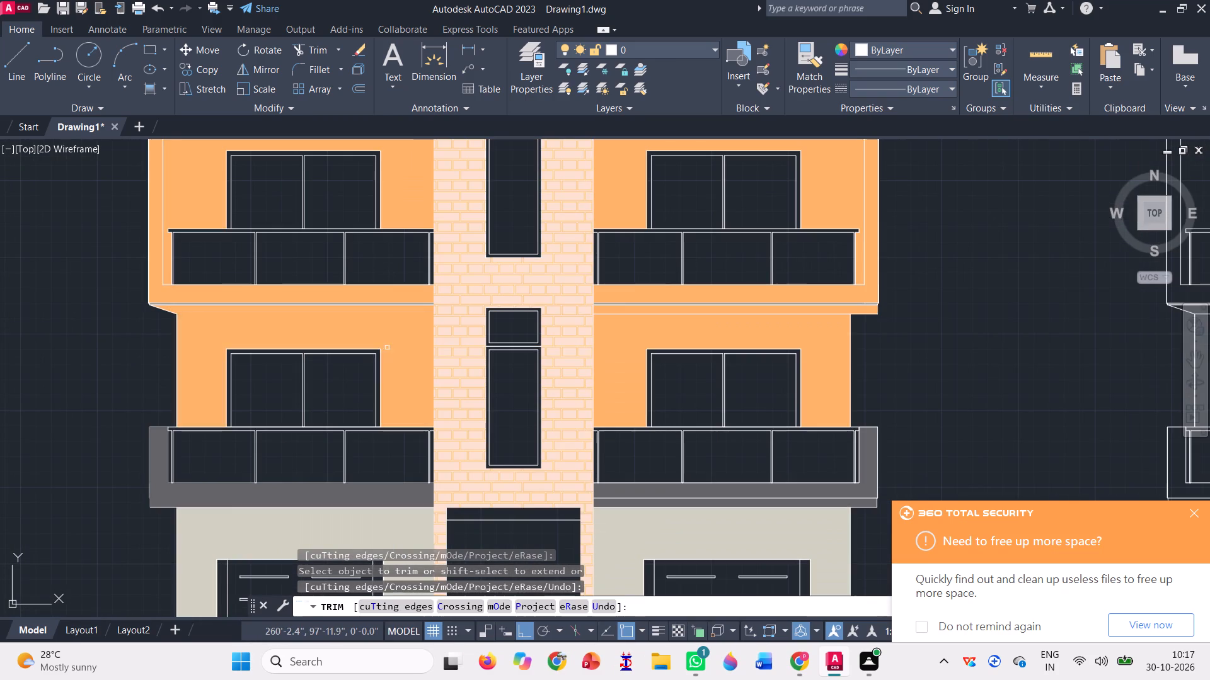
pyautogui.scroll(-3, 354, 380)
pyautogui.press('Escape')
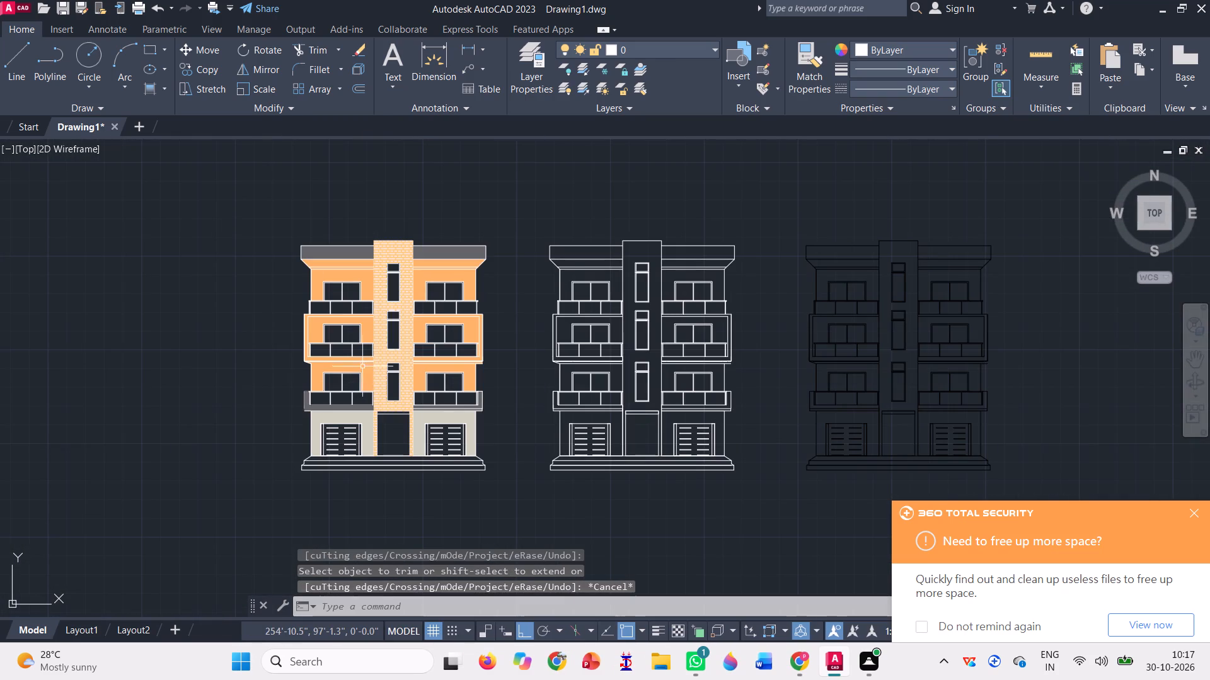
# Change the orange upper-wall hatch colour to 208,207,190, matching the ground-floor walls.
pyautogui.click(363, 369)
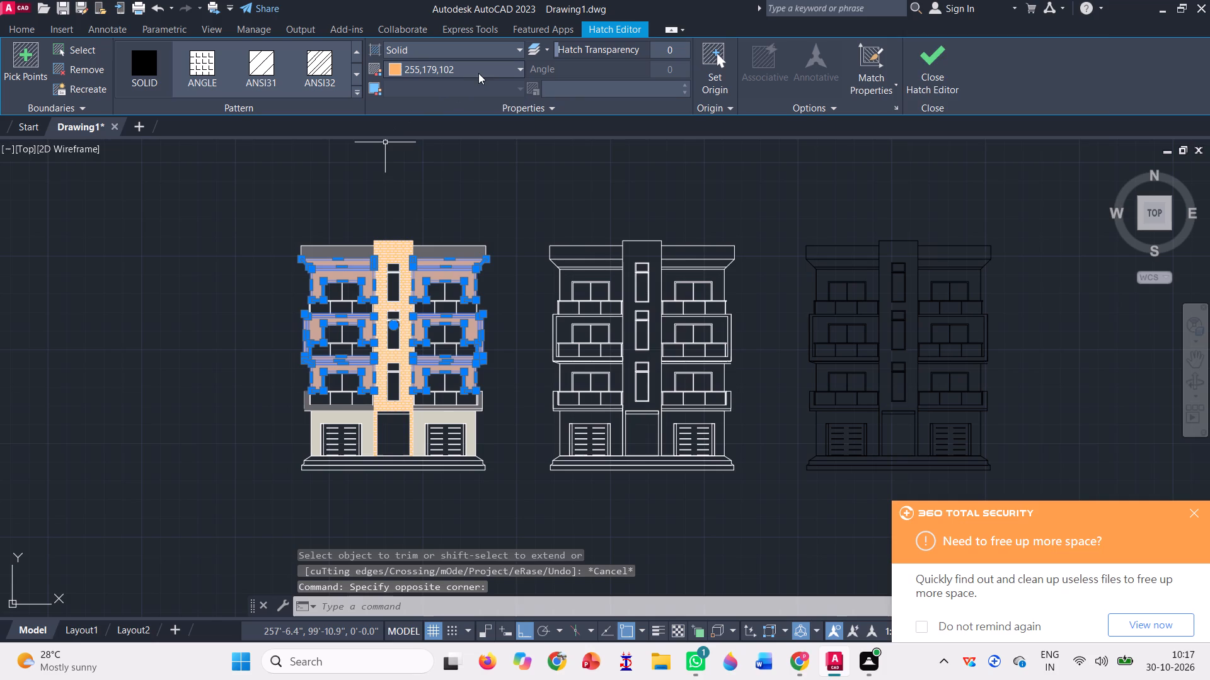
pyautogui.click(478, 72)
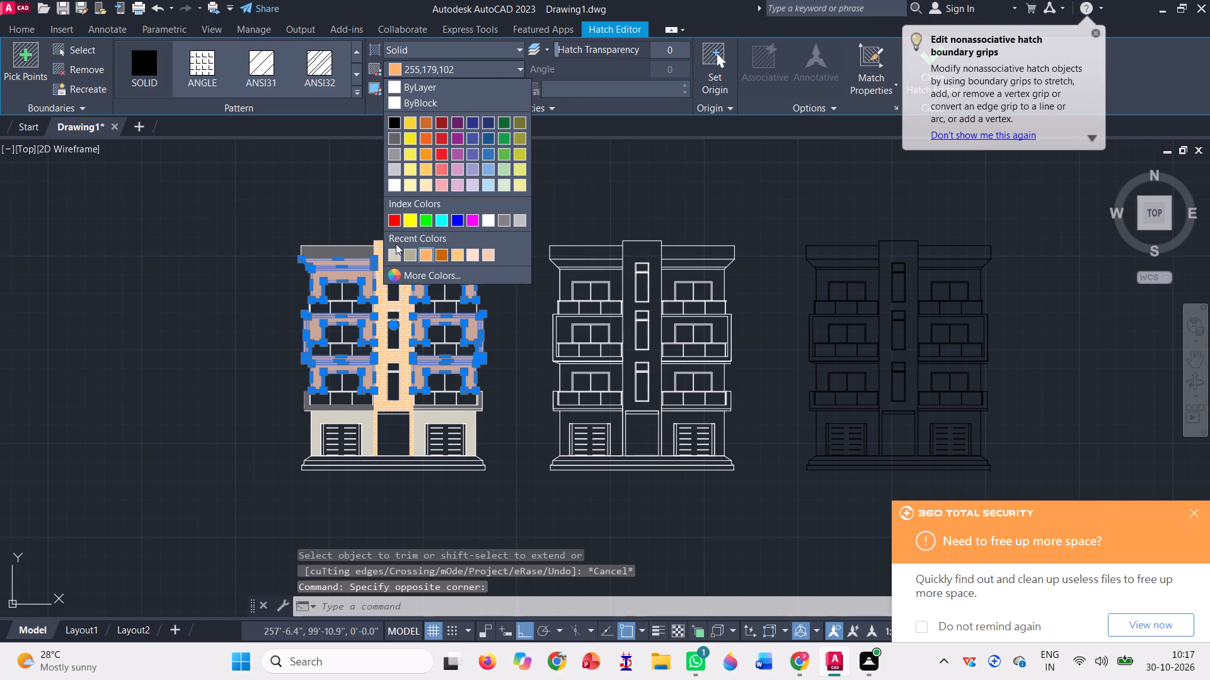
pyautogui.click(391, 254)
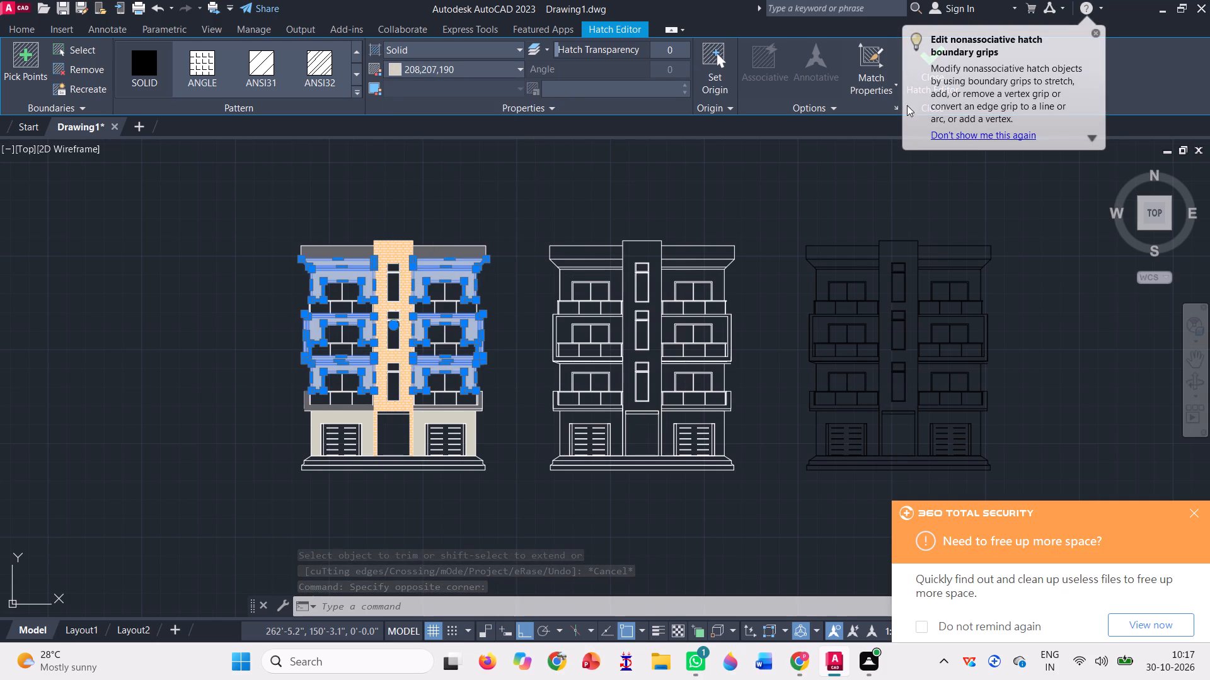
pyautogui.click(1095, 33)
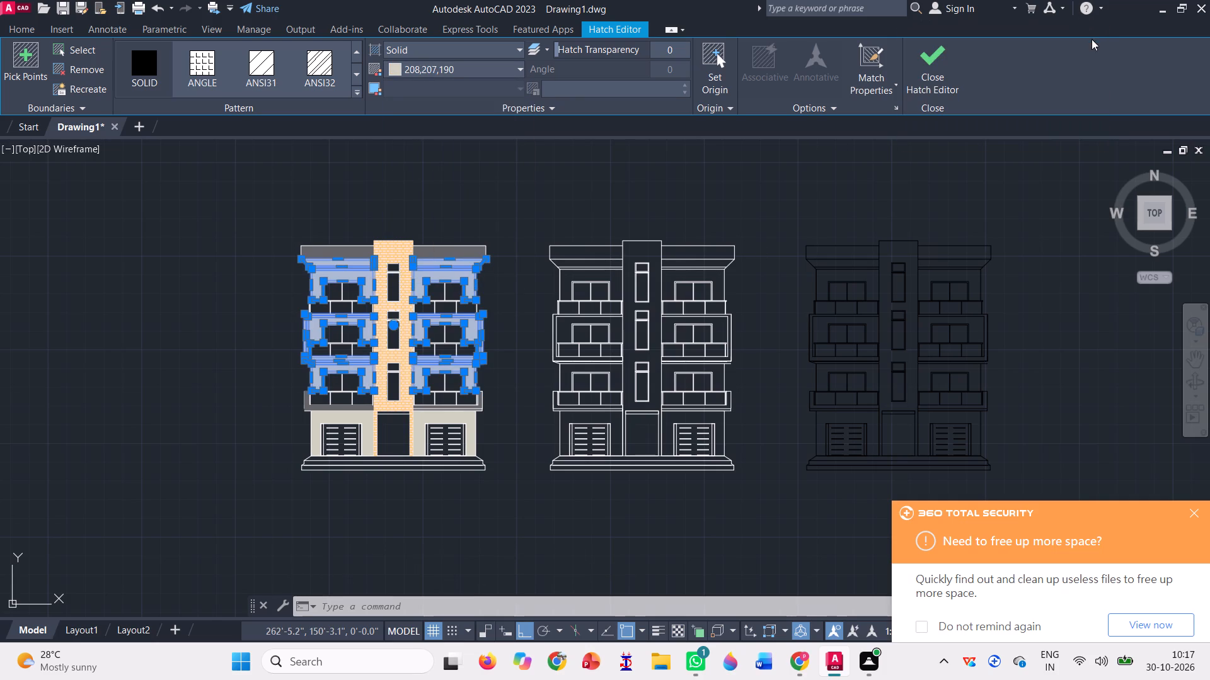
pyautogui.click(934, 69)
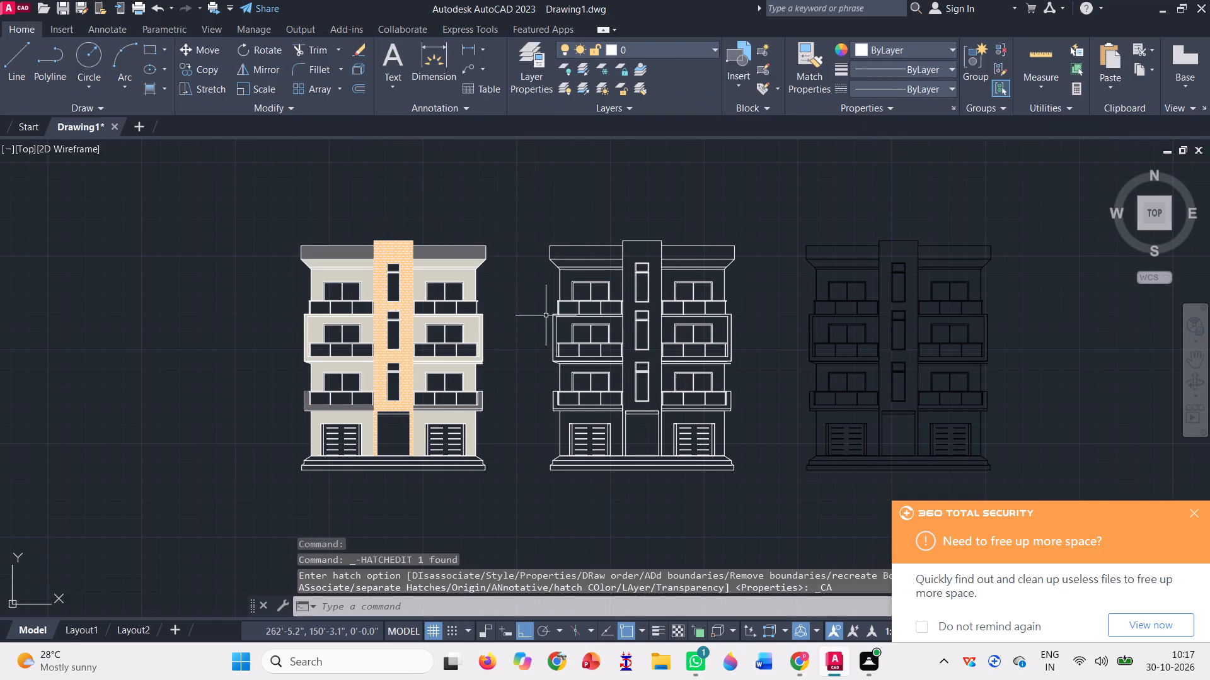
# Start a solid hatch in light blue 209,236,250 and fill both panes of the top-floor window left of the brick column.
pyautogui.scroll(1, 515, 320)
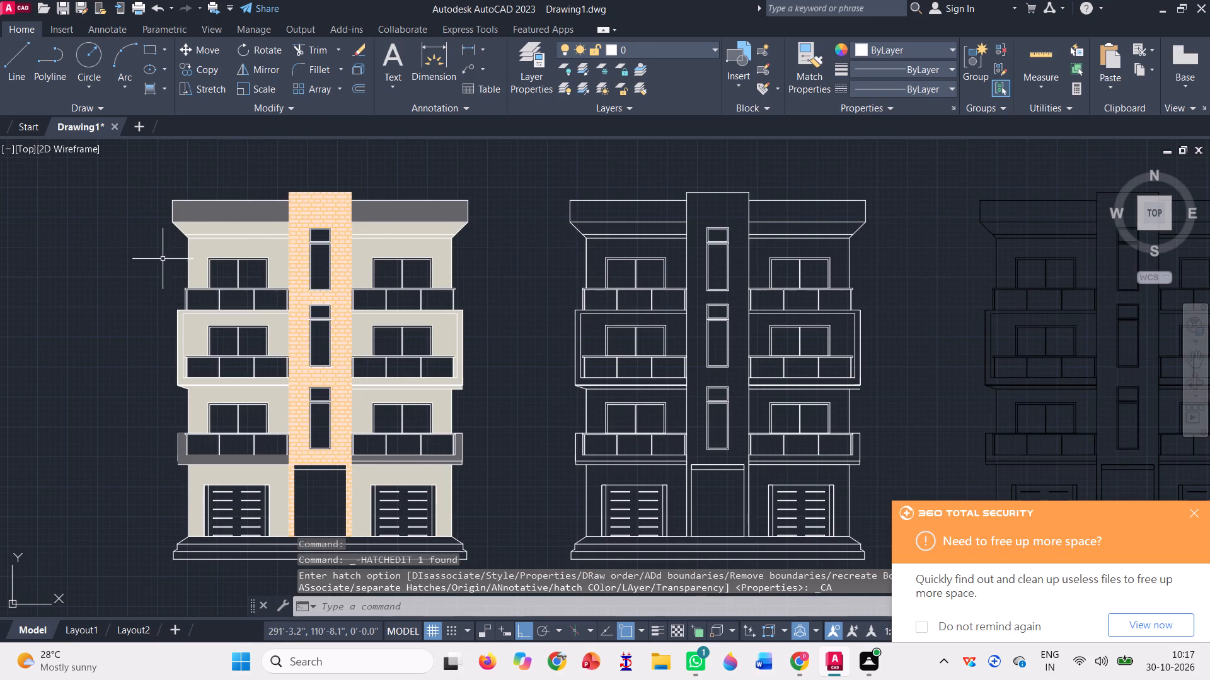
pyautogui.click(153, 84)
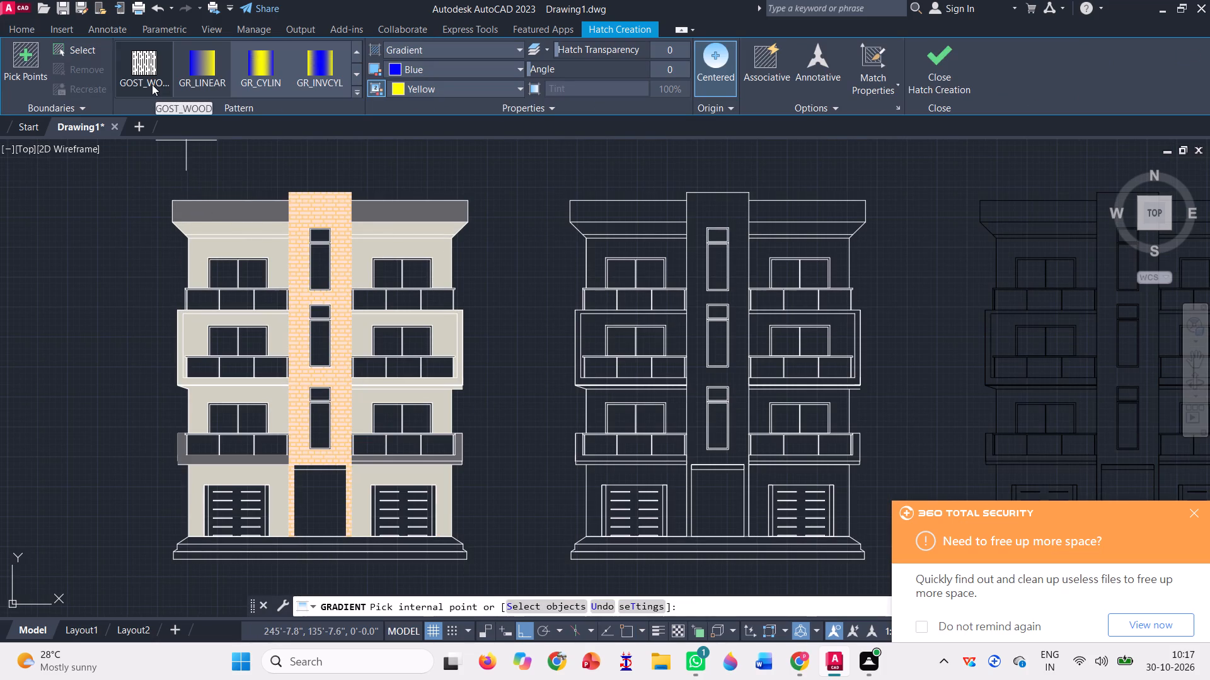
pyautogui.scroll(6, 277, 69)
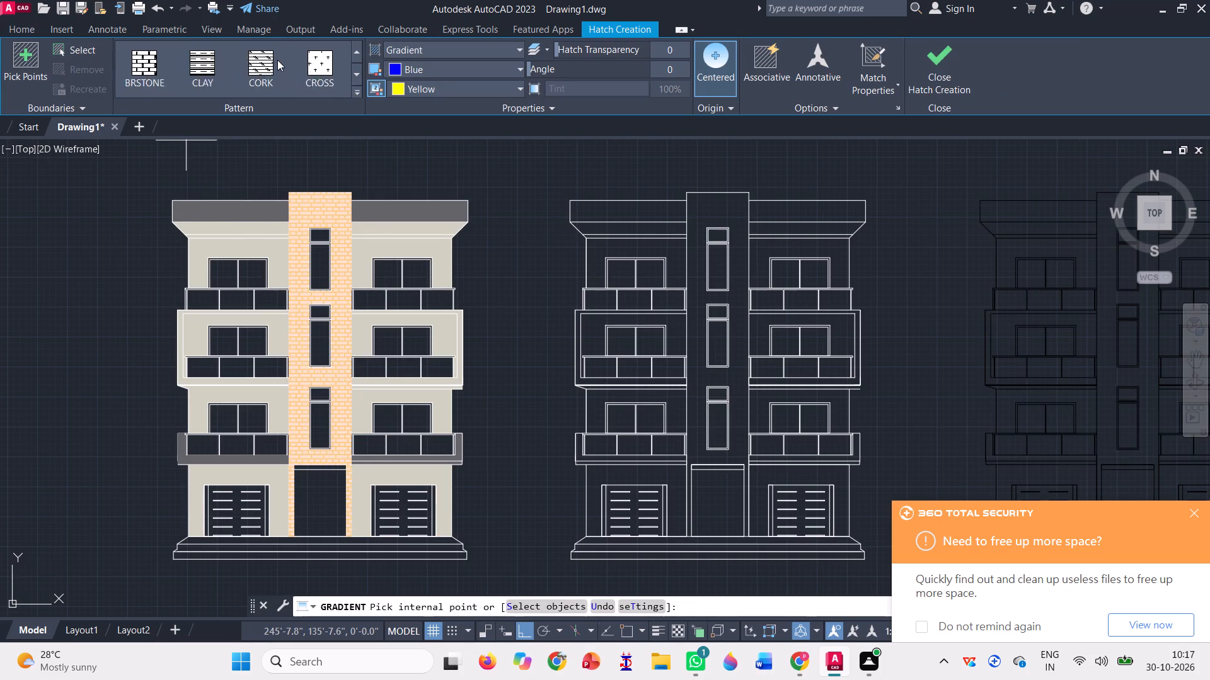
pyautogui.scroll(11, 277, 60)
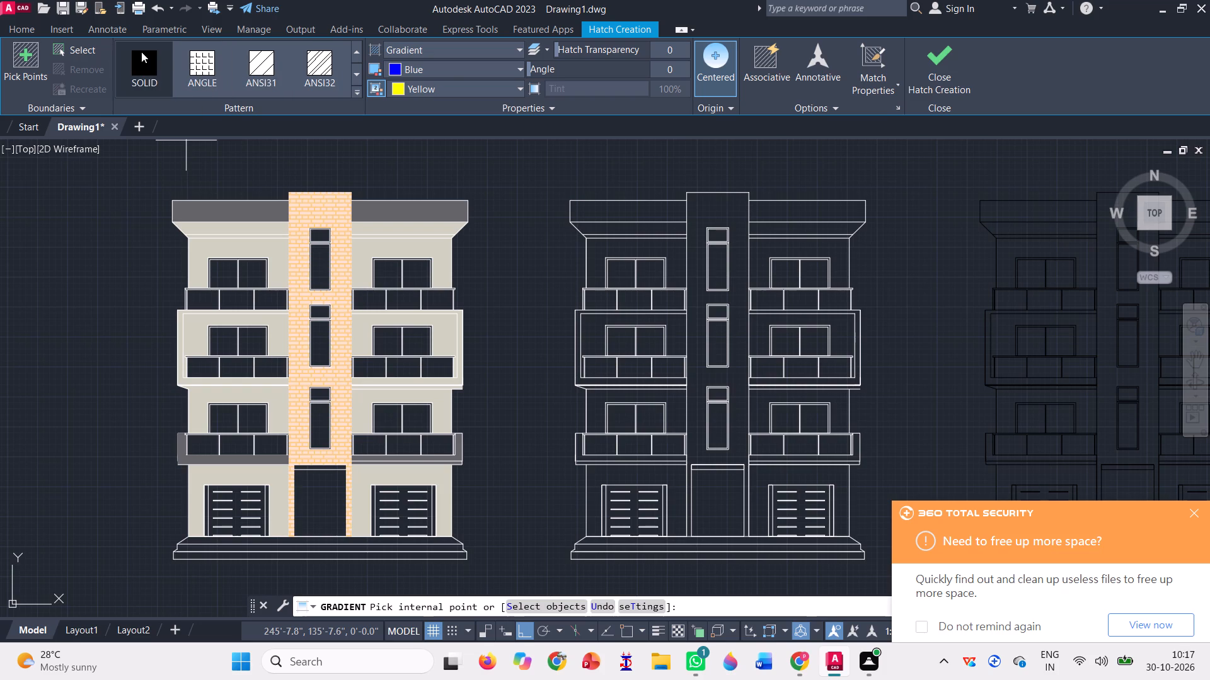
pyautogui.click(141, 52)
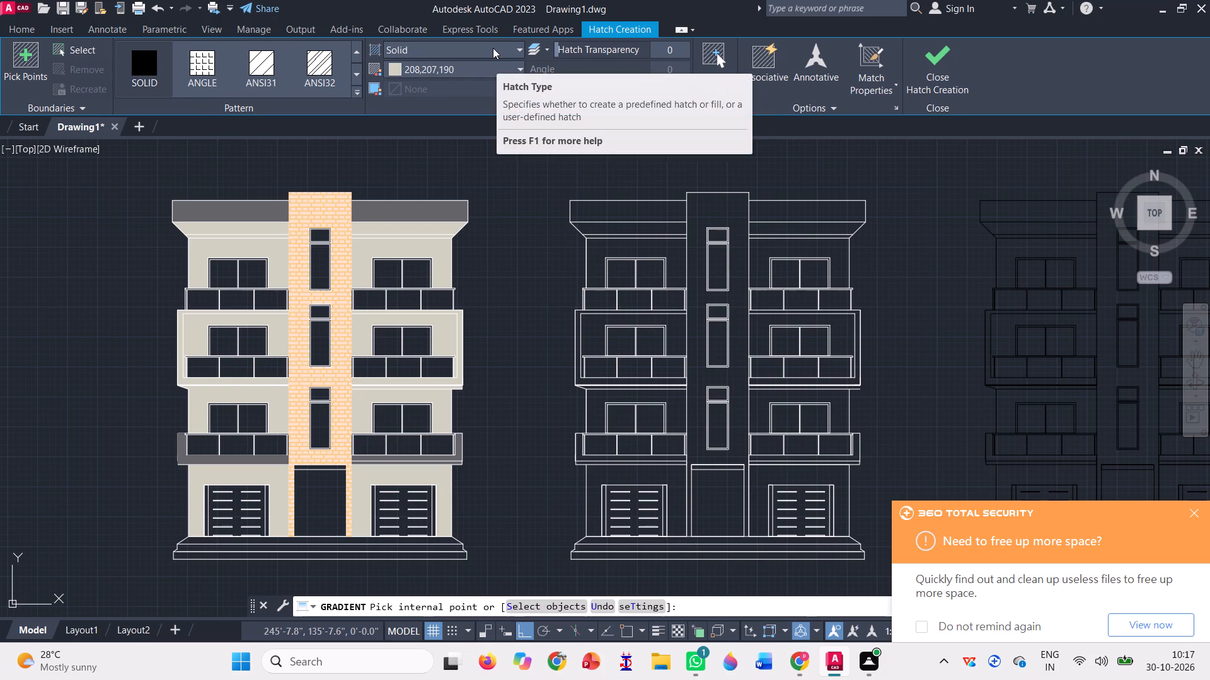
pyautogui.click(499, 66)
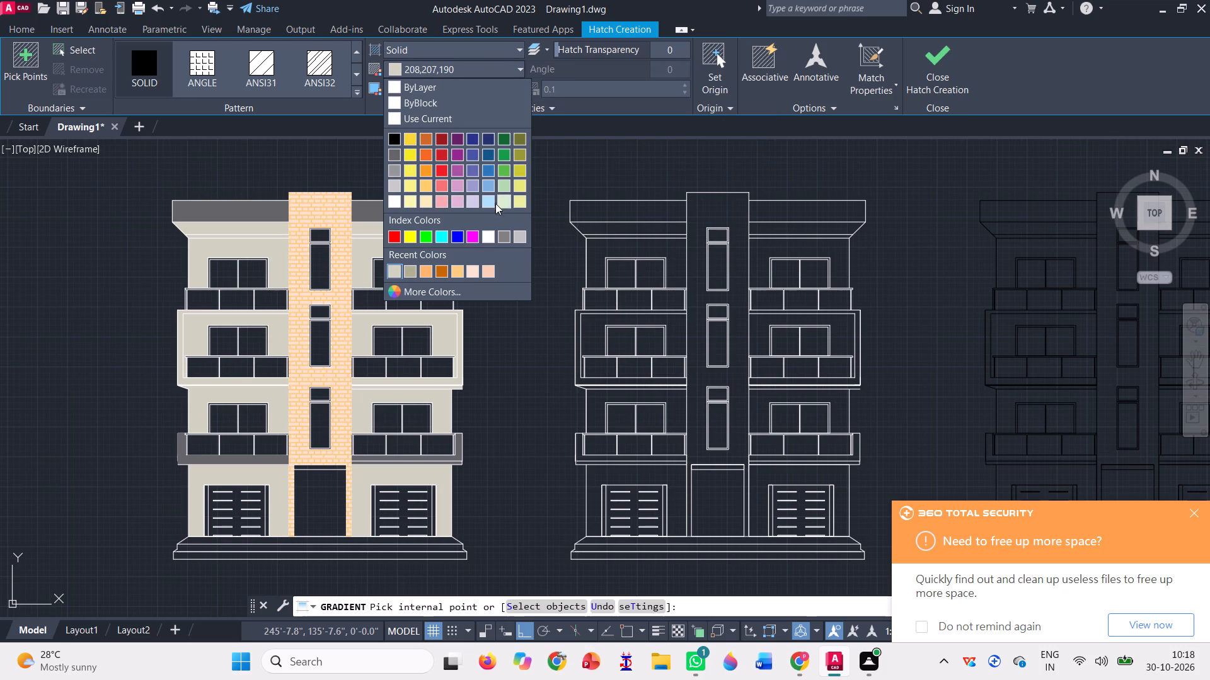
pyautogui.click(491, 203)
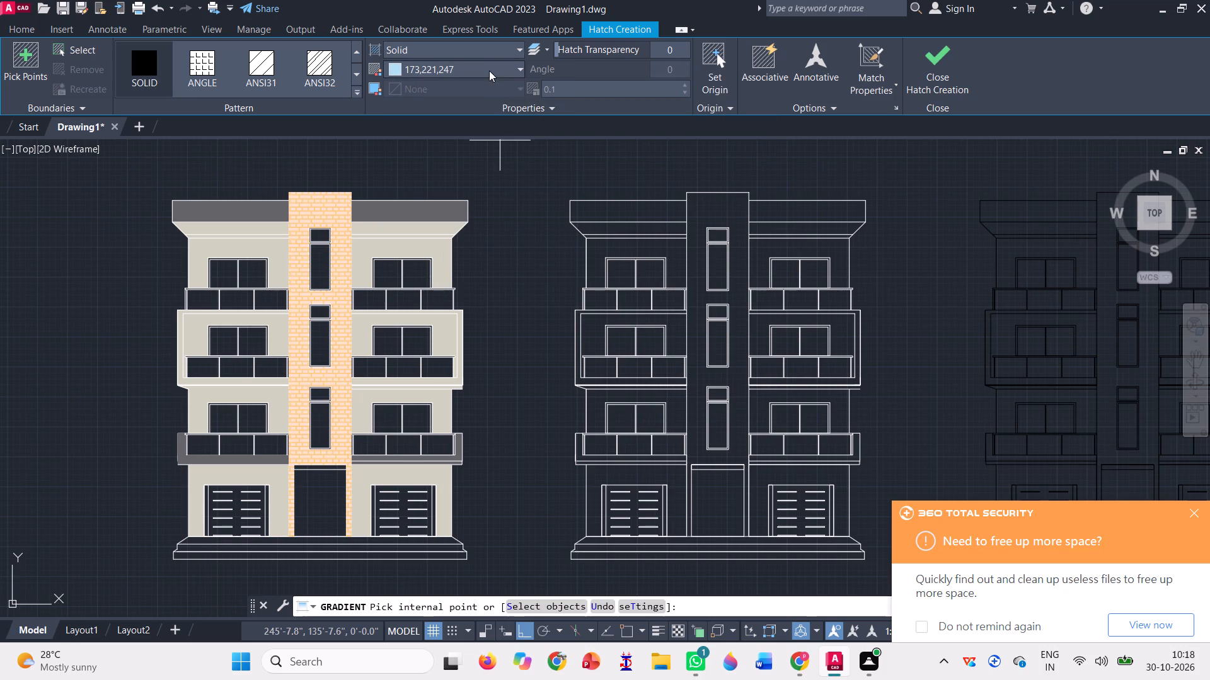
pyautogui.click(489, 71)
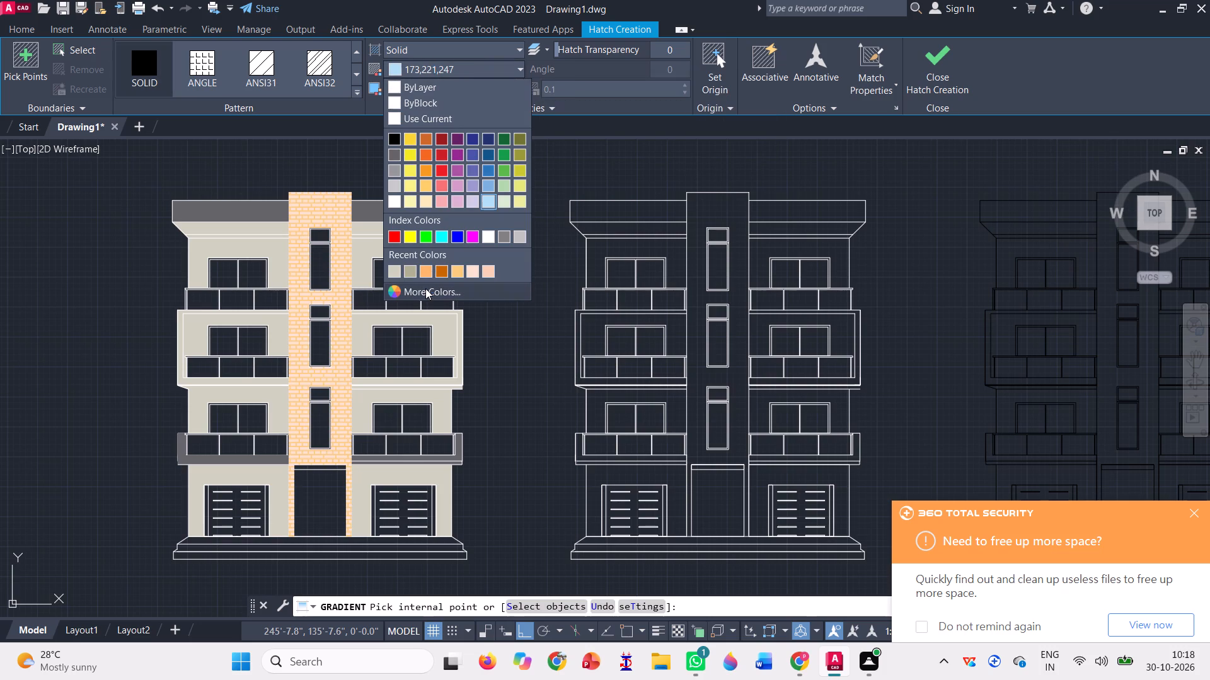
pyautogui.click(400, 291)
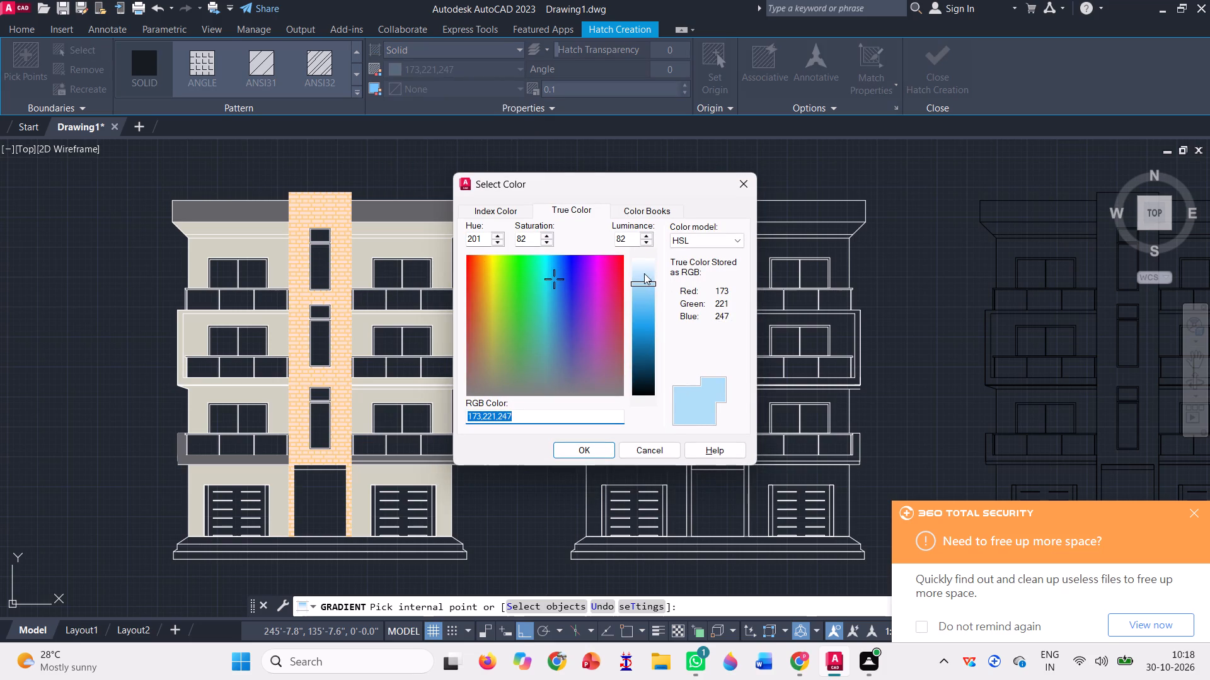
pyautogui.click(644, 272)
pyautogui.click(585, 450)
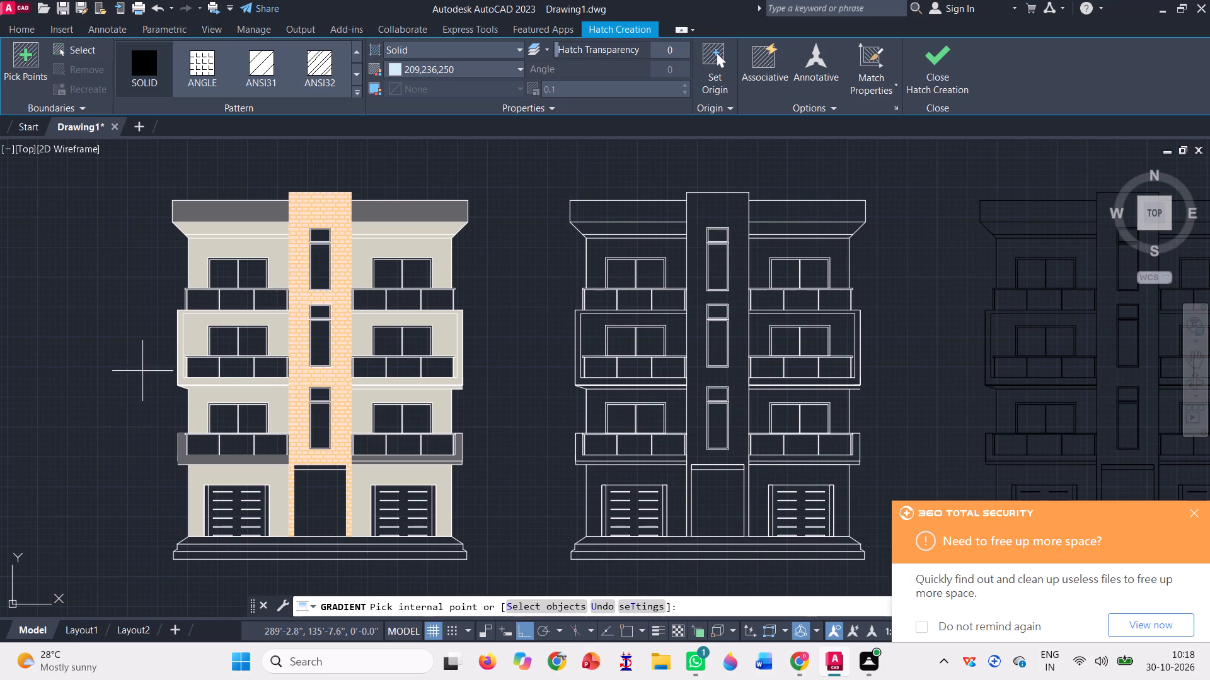
pyautogui.scroll(2, 184, 331)
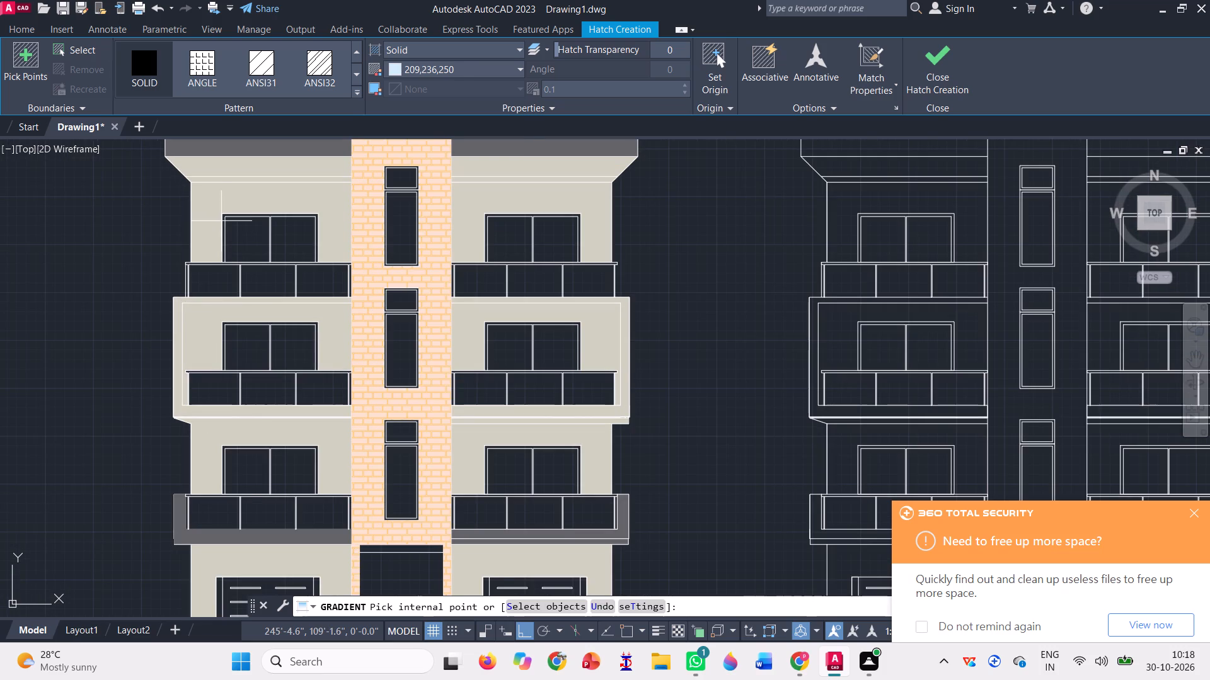
pyautogui.scroll(2, 221, 221)
pyautogui.click(251, 242)
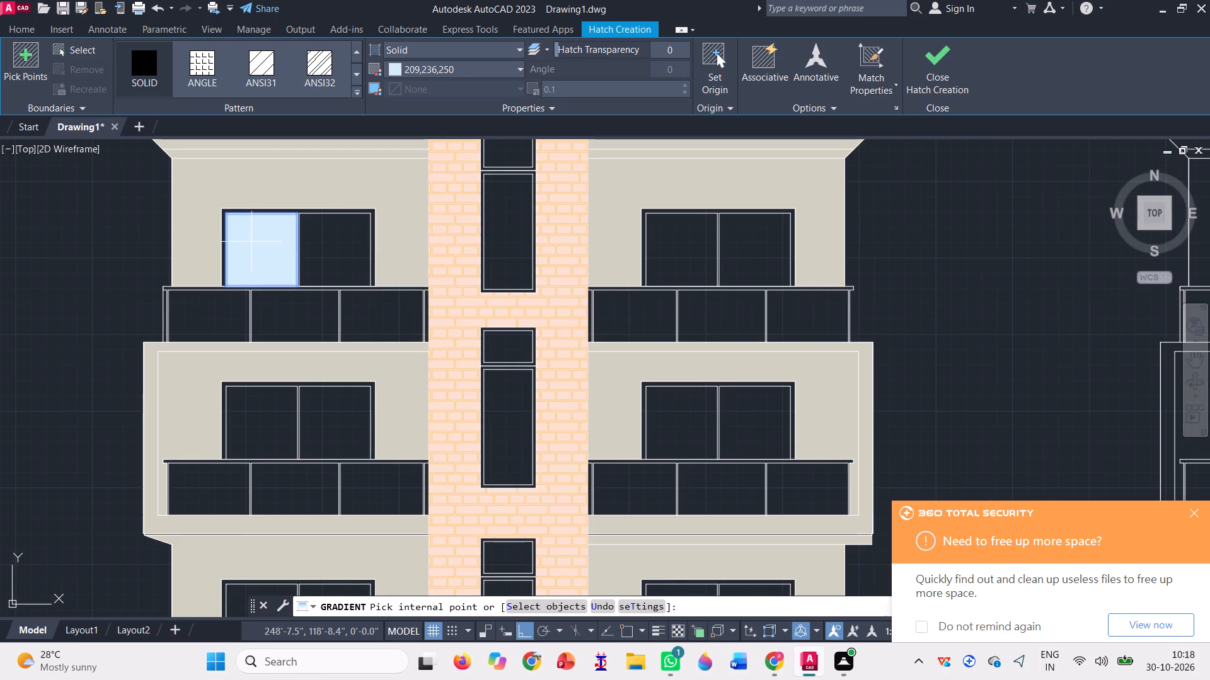
pyautogui.click(345, 248)
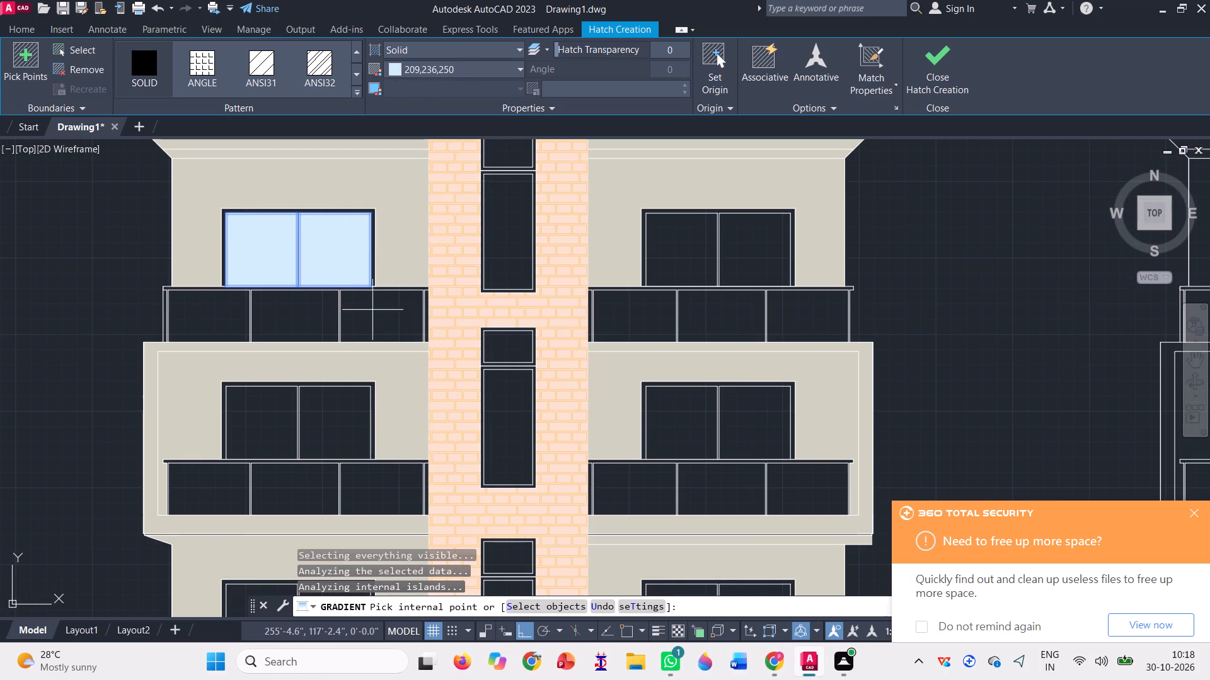
# Fill the top-floor balcony railing left of the brick column with the 209,236,250 solid hatch, including the narrow end strips.
pyautogui.click(375, 310)
pyautogui.scroll(4, 427, 299)
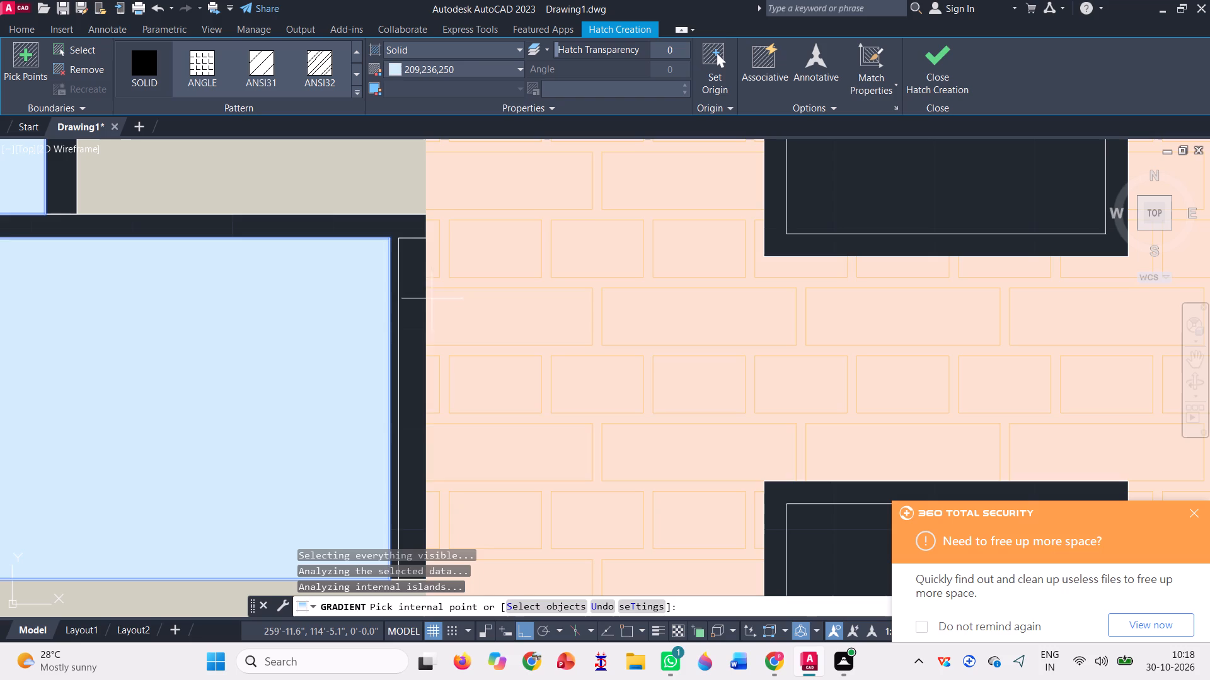
pyautogui.click(410, 326)
pyautogui.scroll(-3, 410, 326)
pyautogui.scroll(-2, 299, 346)
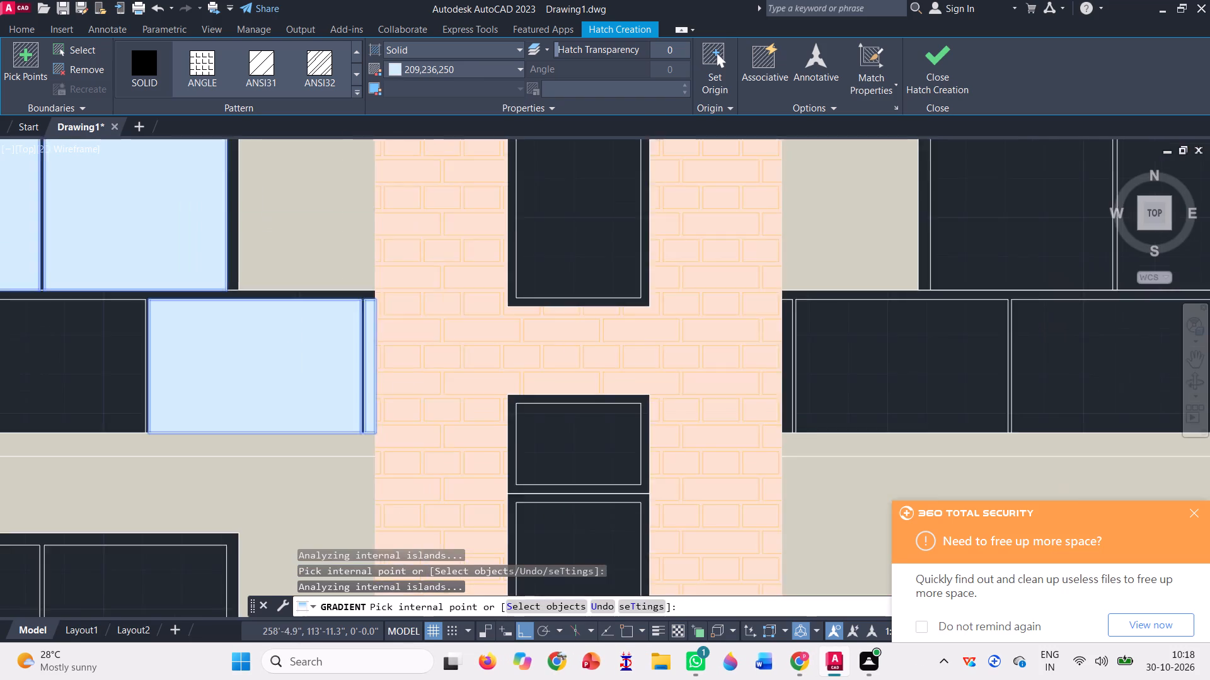
pyautogui.click(160, 346)
pyautogui.scroll(-1, 345, 334)
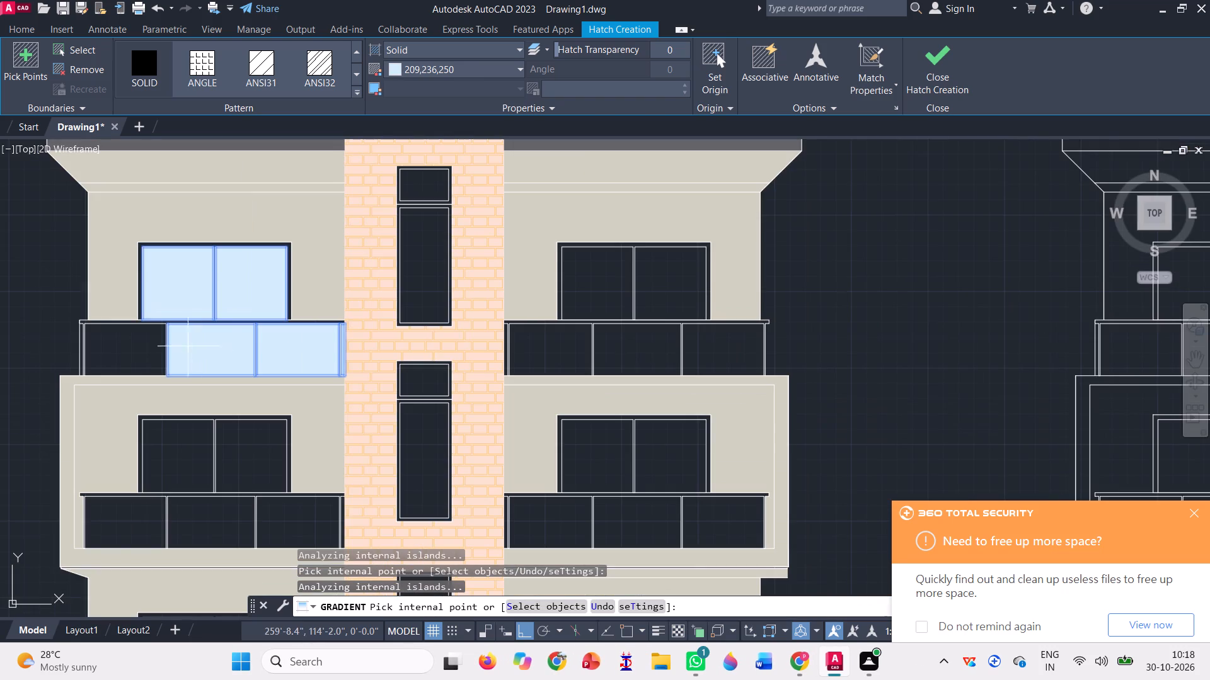
pyautogui.click(131, 338)
pyautogui.scroll(3, 95, 343)
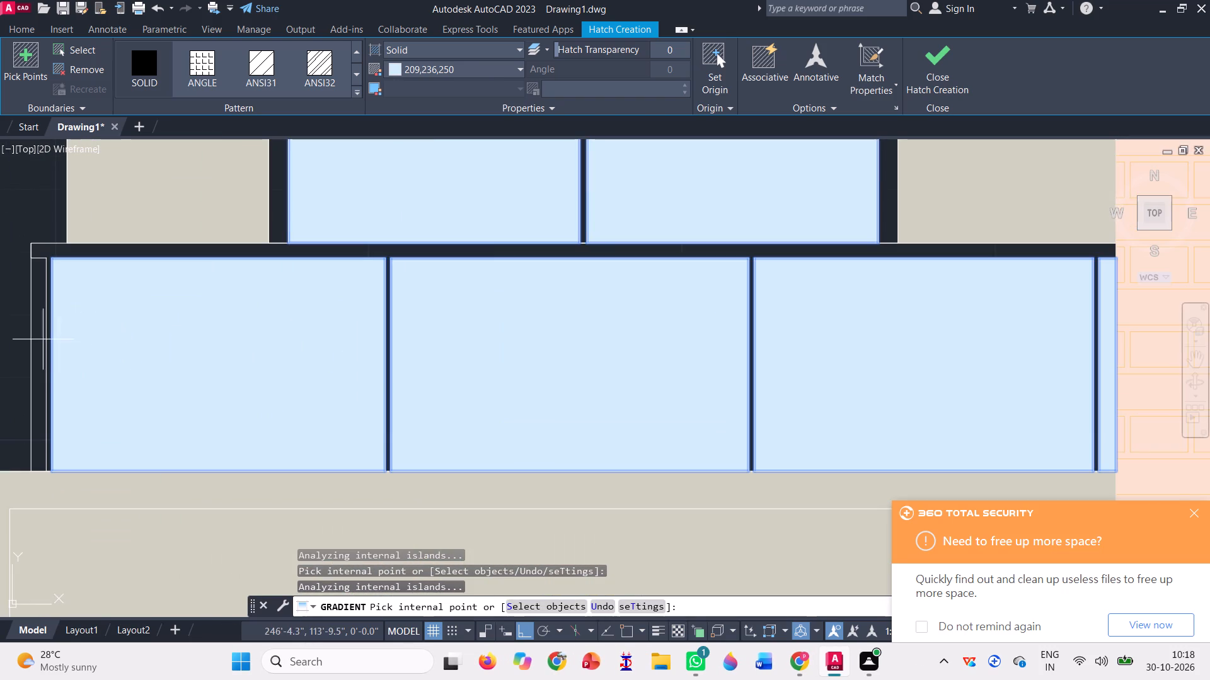
pyautogui.scroll(2, 42, 333)
pyautogui.click(42, 330)
pyautogui.scroll(-6, 88, 328)
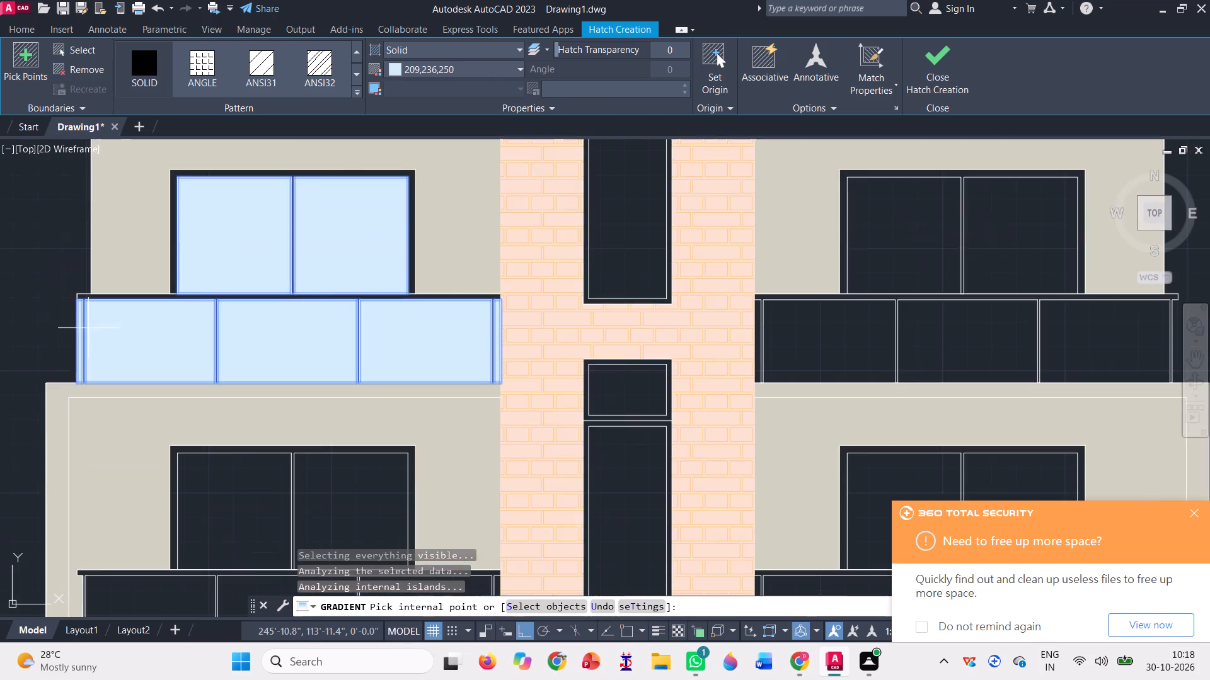
# Fill the top-floor window and balcony railing panels right of the brick column with the same light blue solid hatch.
pyautogui.scroll(-1, 89, 329)
pyautogui.scroll(1, 654, 279)
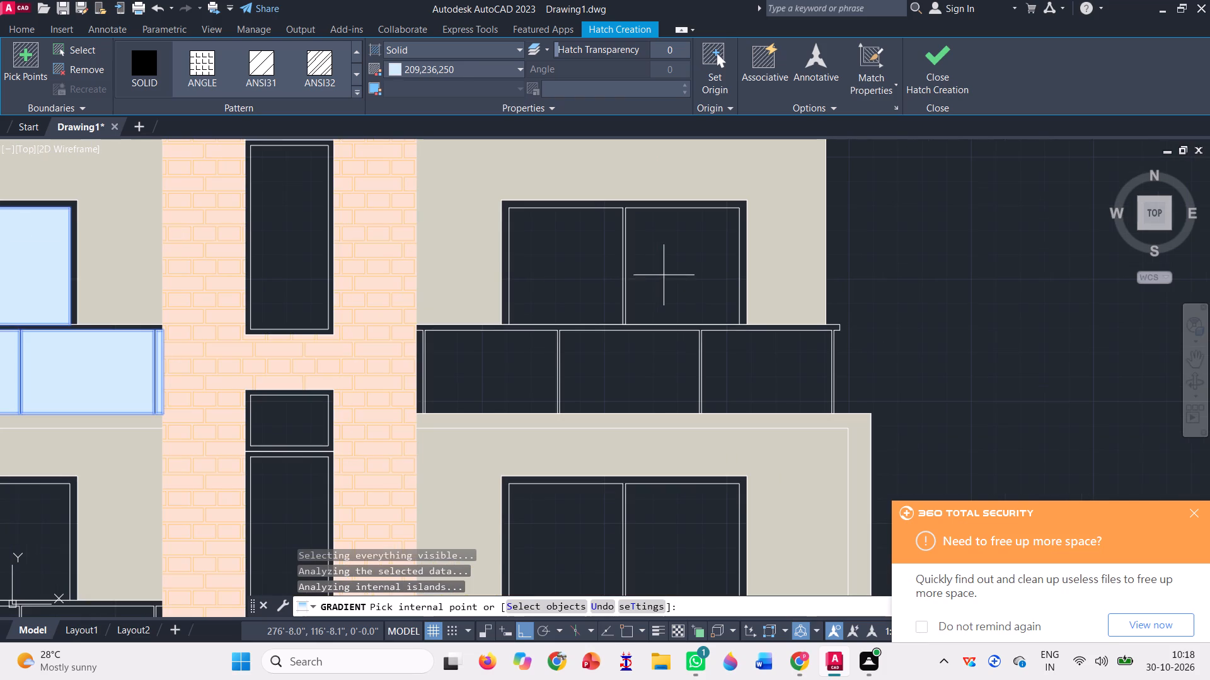
pyautogui.click(664, 273)
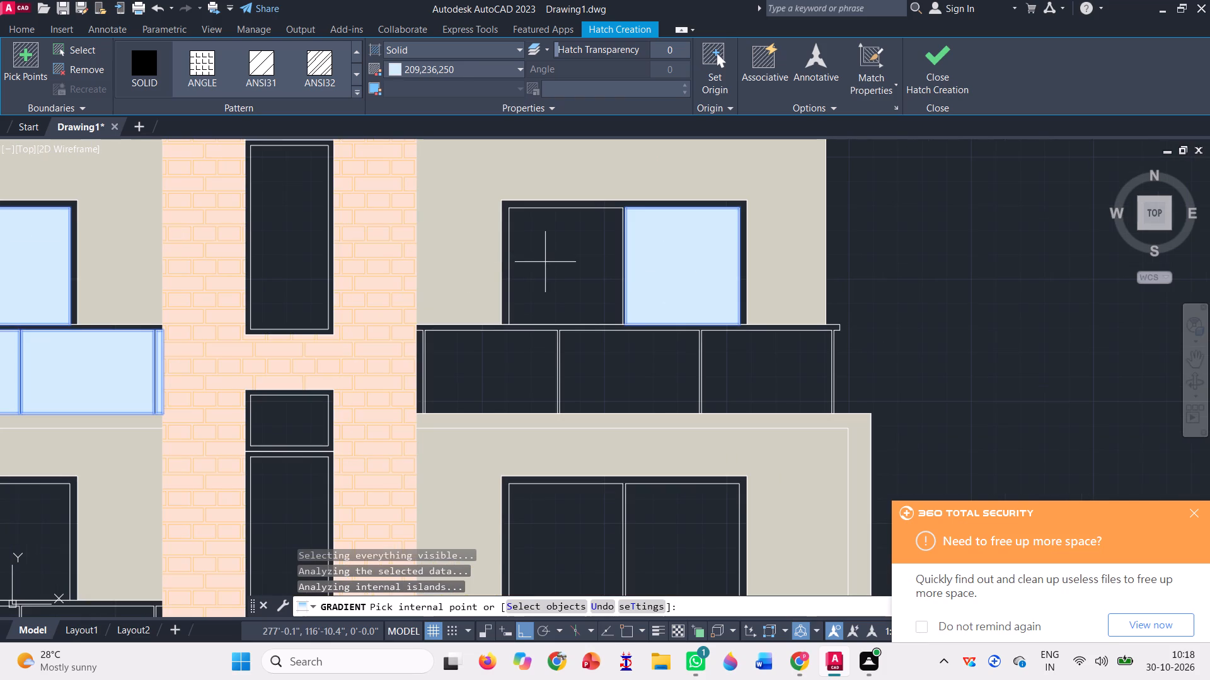
pyautogui.click(545, 262)
pyautogui.scroll(4, 415, 387)
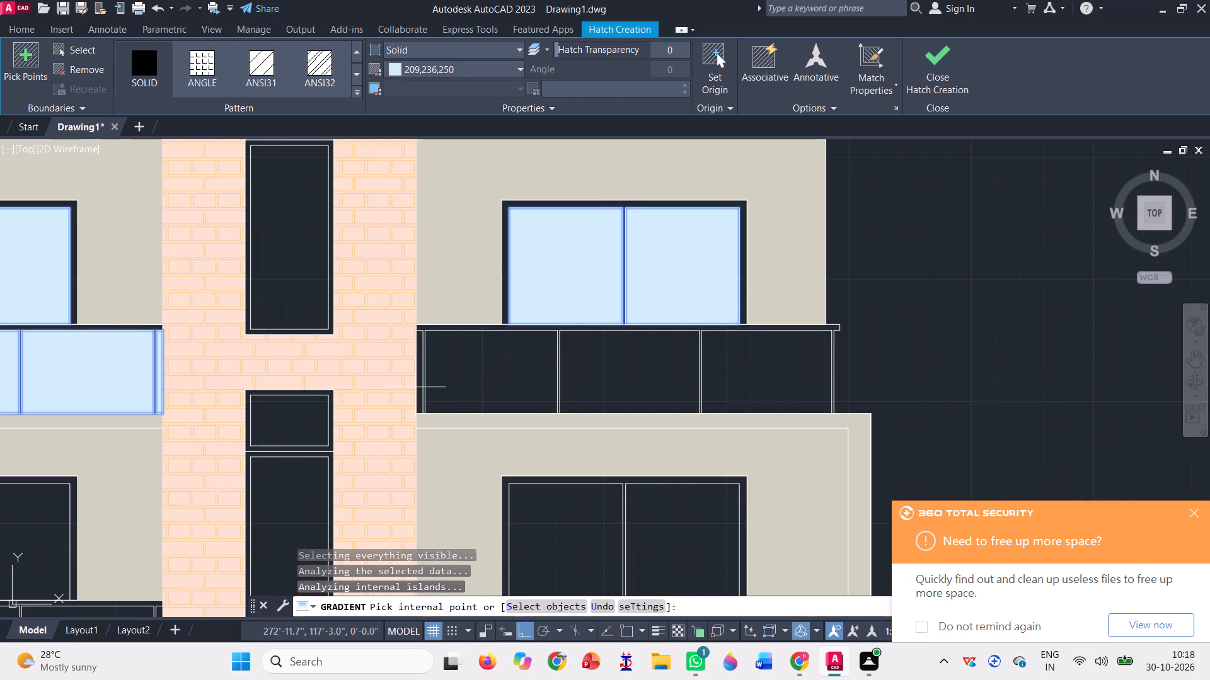
pyautogui.scroll(4, 429, 360)
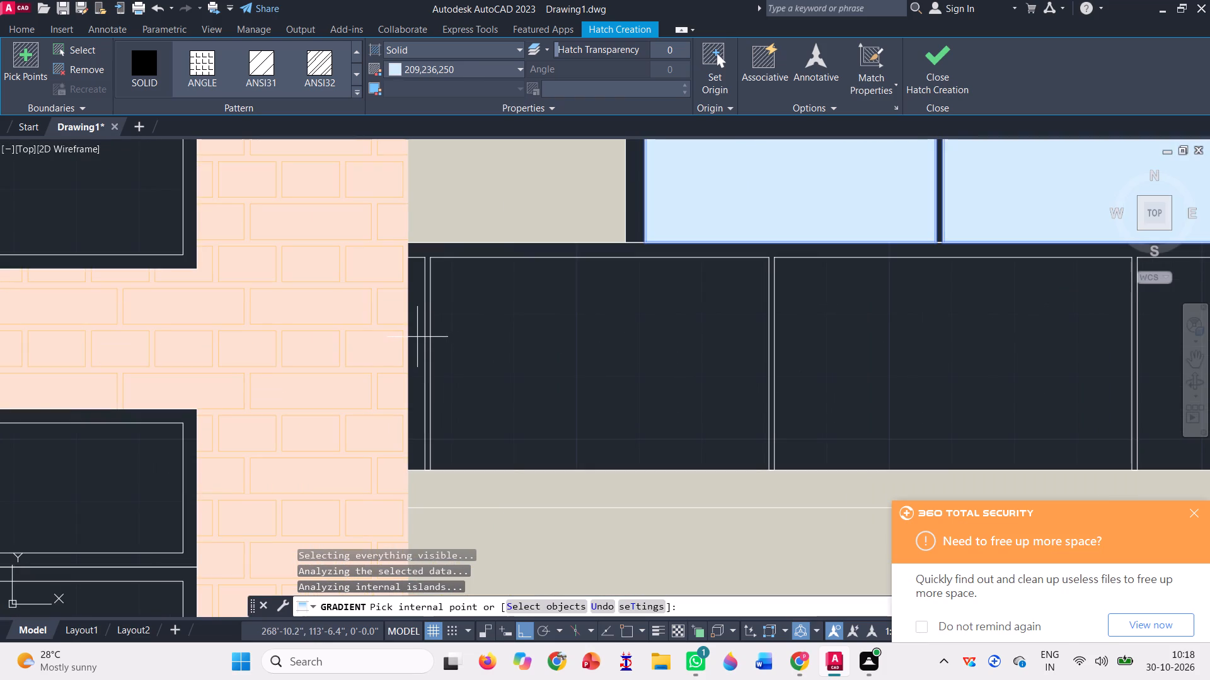
pyautogui.click(417, 335)
pyautogui.scroll(-3, 418, 335)
pyautogui.click(468, 356)
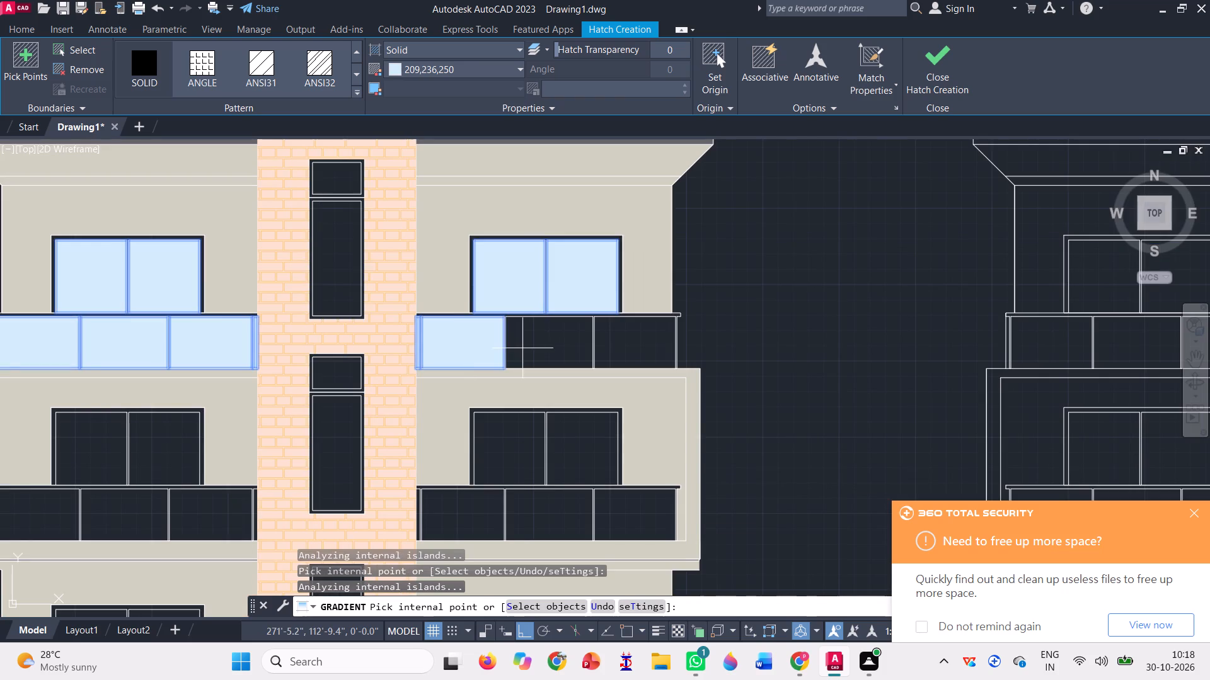
pyautogui.click(570, 337)
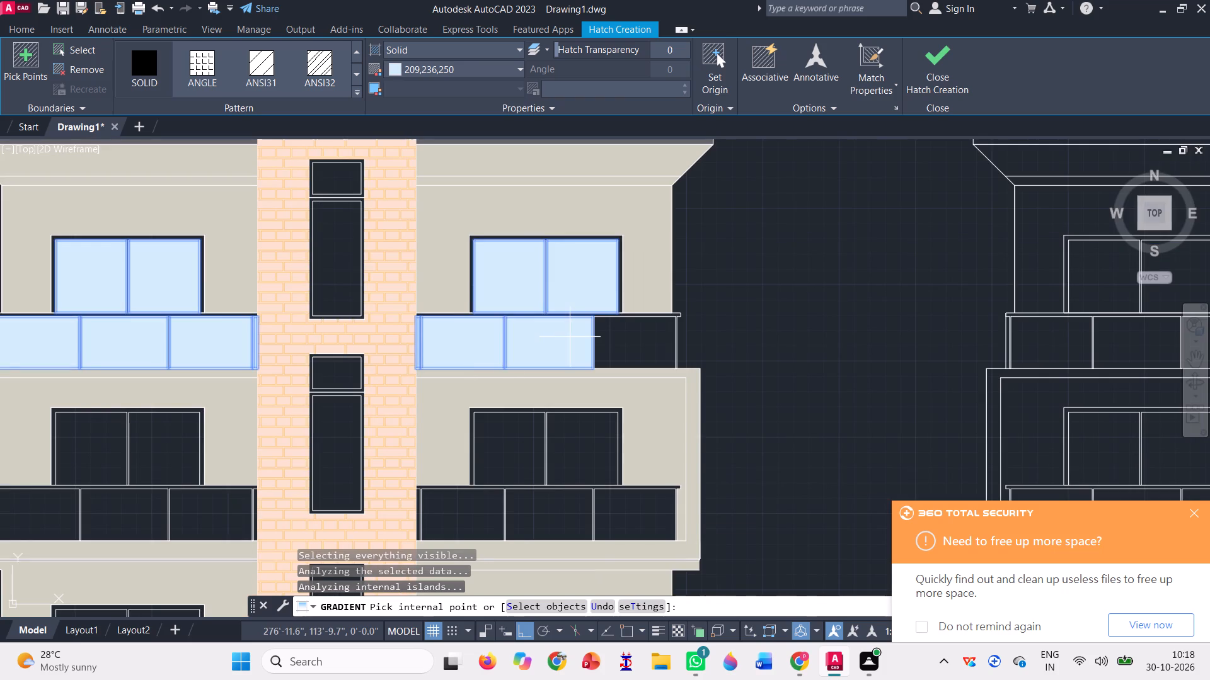
pyautogui.scroll(1, 648, 339)
pyautogui.click(648, 339)
# Fill the small and tall panes of the two upper brick-column windows with the 209,236,250 solid hatch.
pyautogui.scroll(-3, 544, 354)
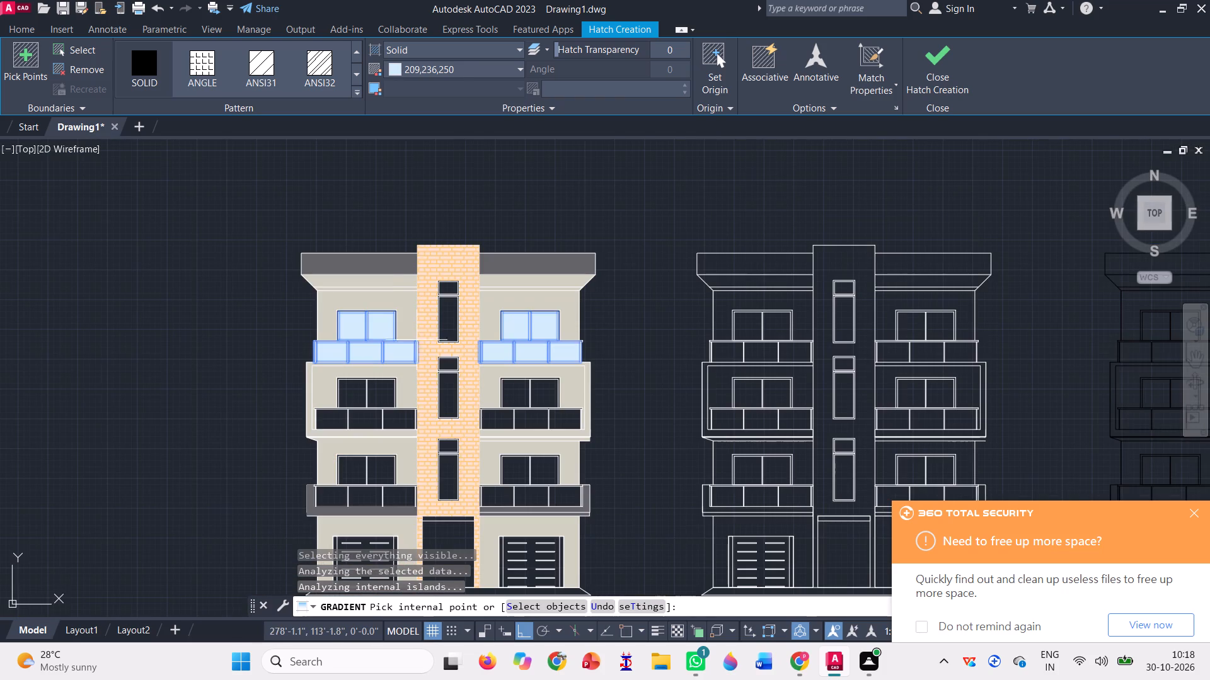
pyautogui.scroll(4, 454, 295)
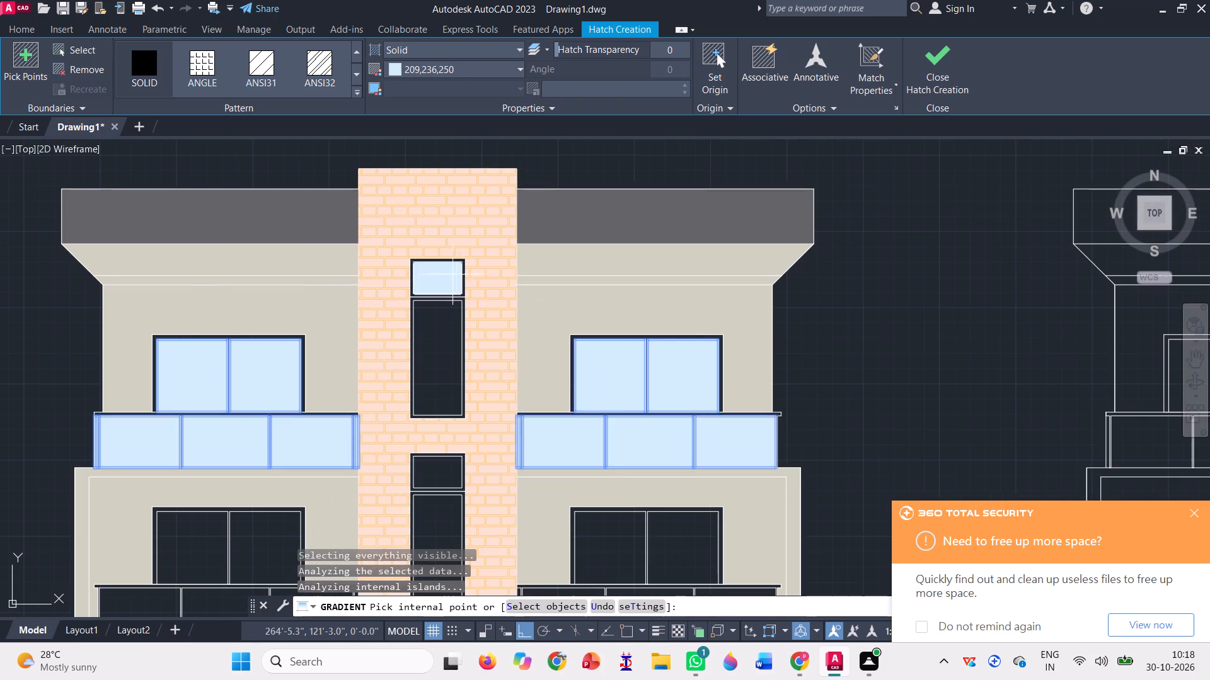
pyautogui.click(443, 276)
pyautogui.click(437, 337)
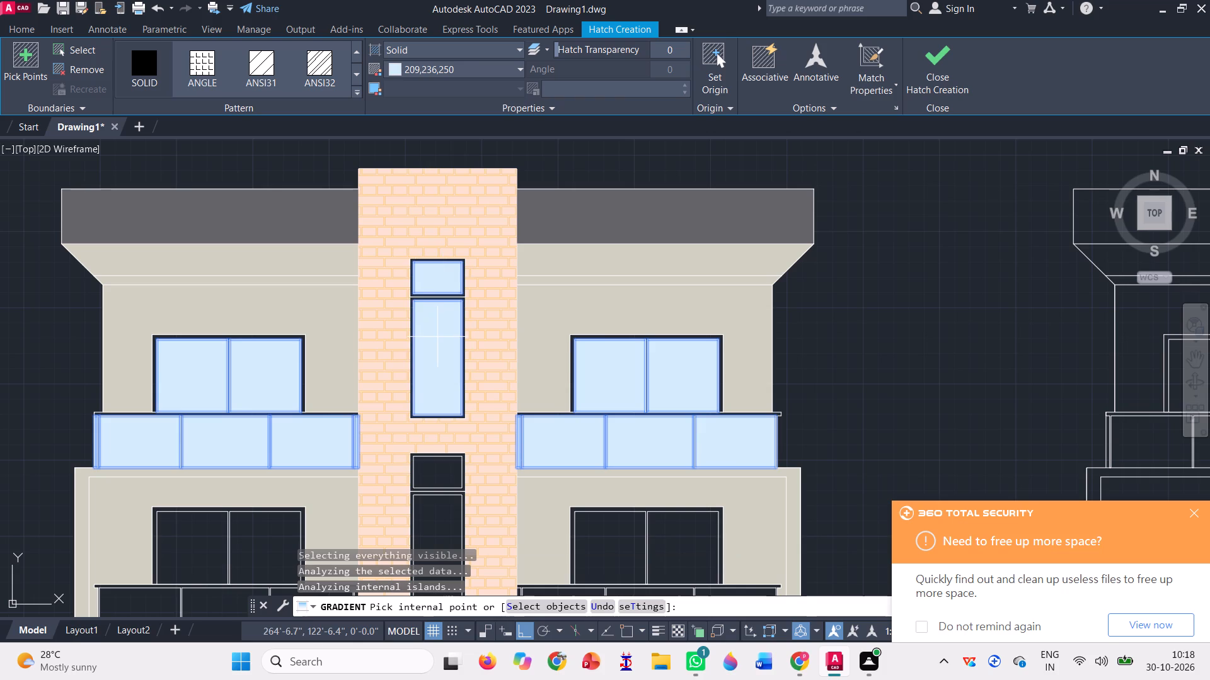
pyautogui.scroll(-2, 434, 318)
pyautogui.scroll(2, 410, 450)
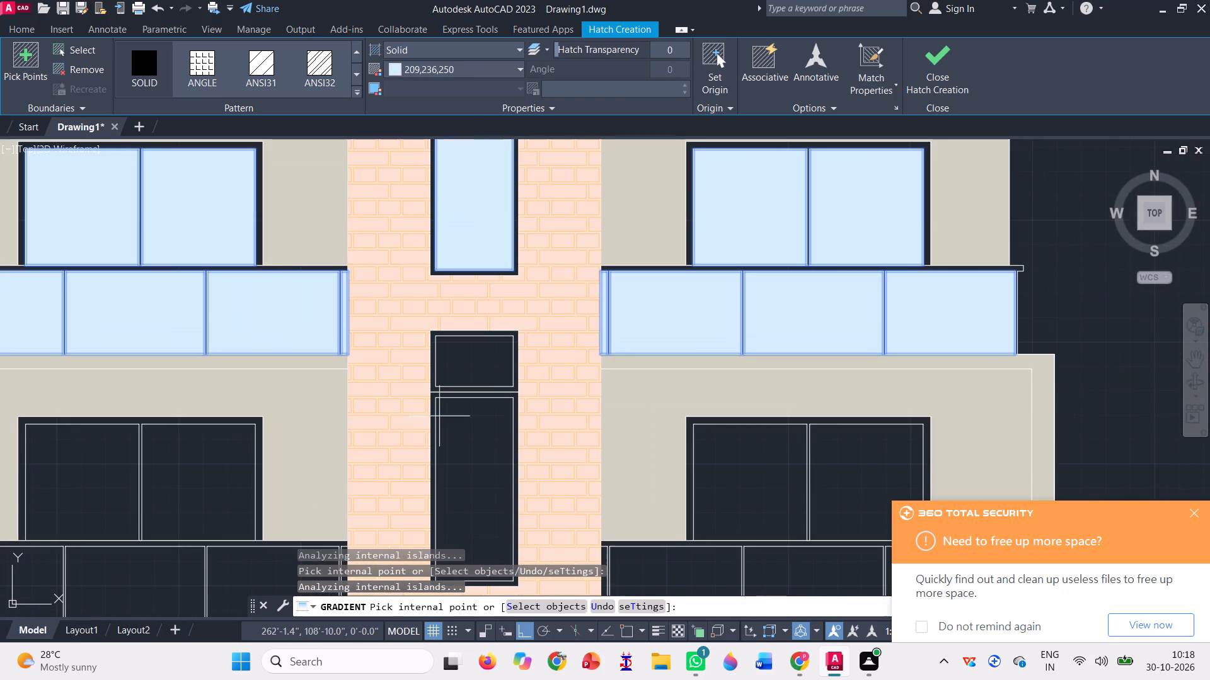
pyautogui.click(452, 362)
pyautogui.click(493, 466)
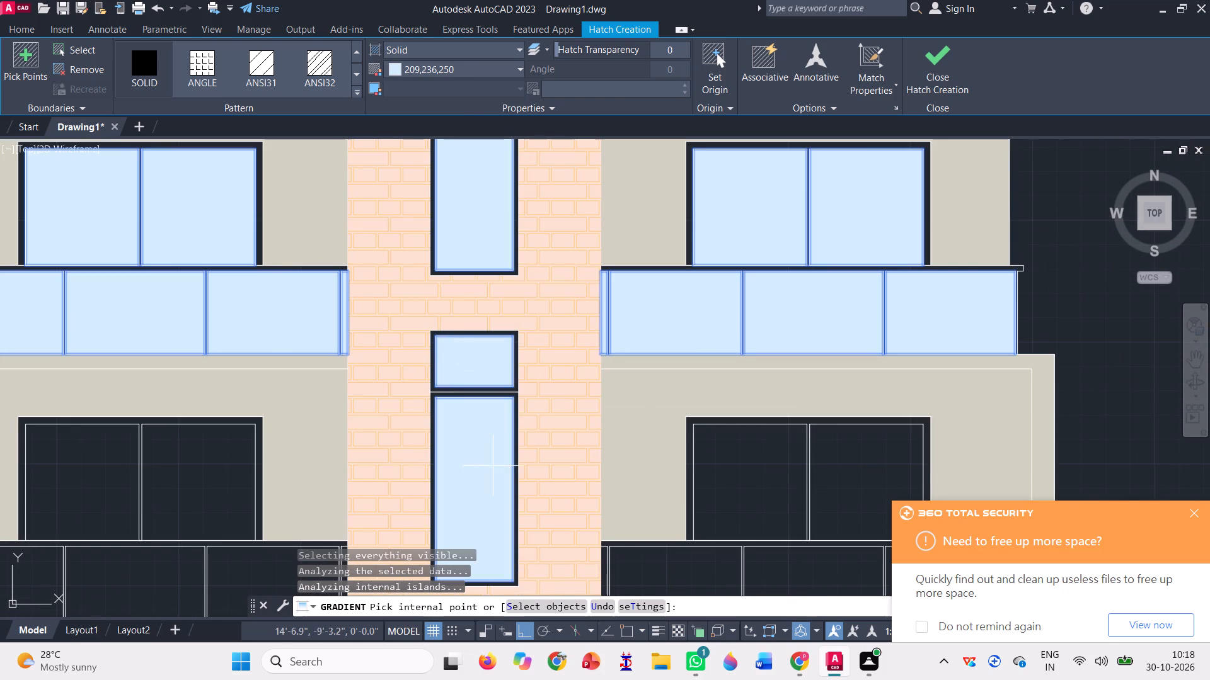
# Fill the third-storey window and balcony railing panels left of the brick column with the 209,236,250 solid hatch, including the strip beside the column.
pyautogui.scroll(-3, 473, 361)
pyautogui.scroll(2, 380, 407)
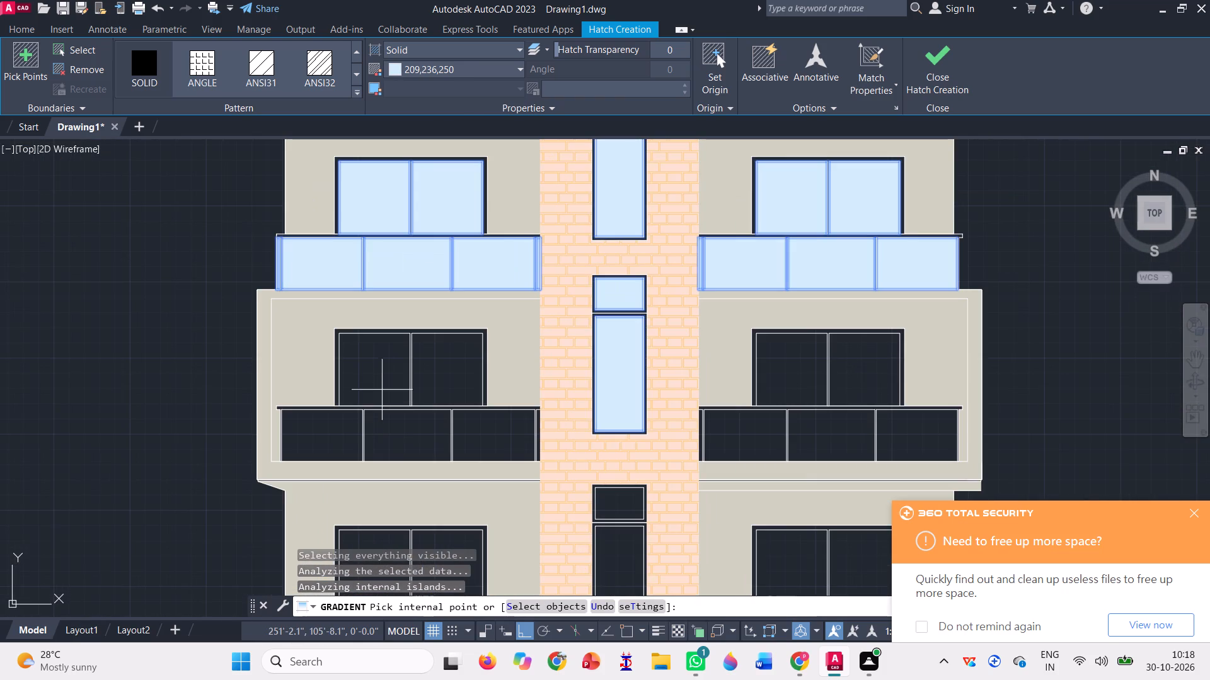
pyautogui.click(379, 363)
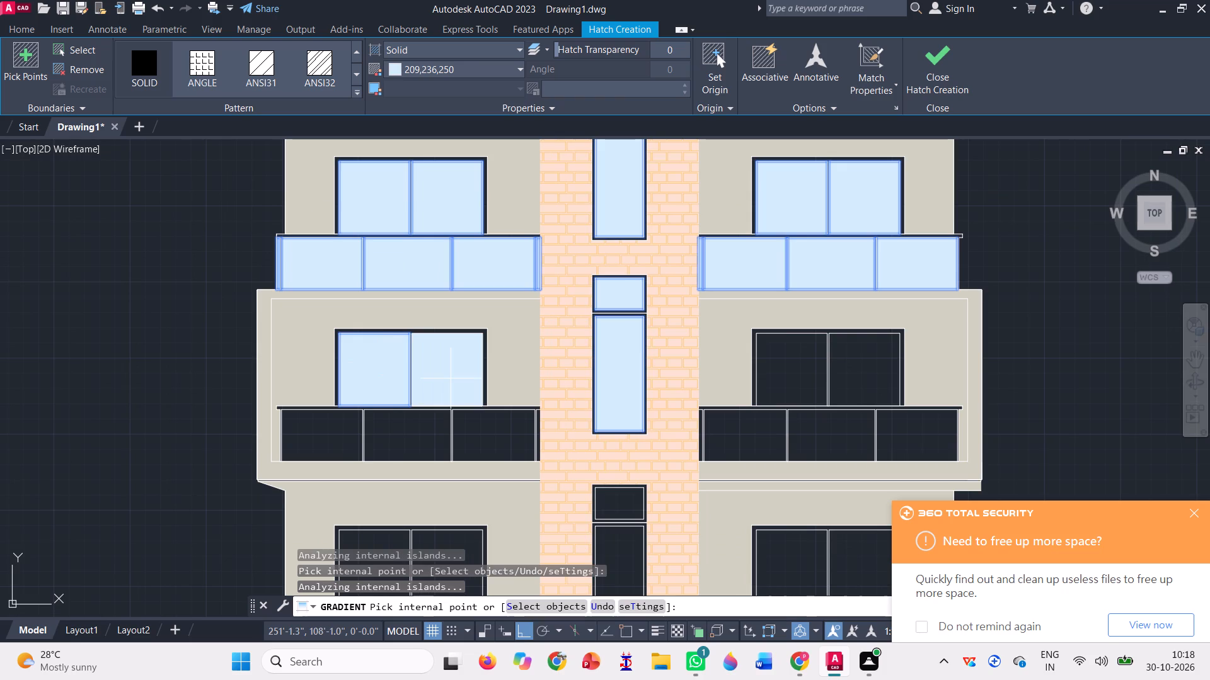
pyautogui.click(451, 378)
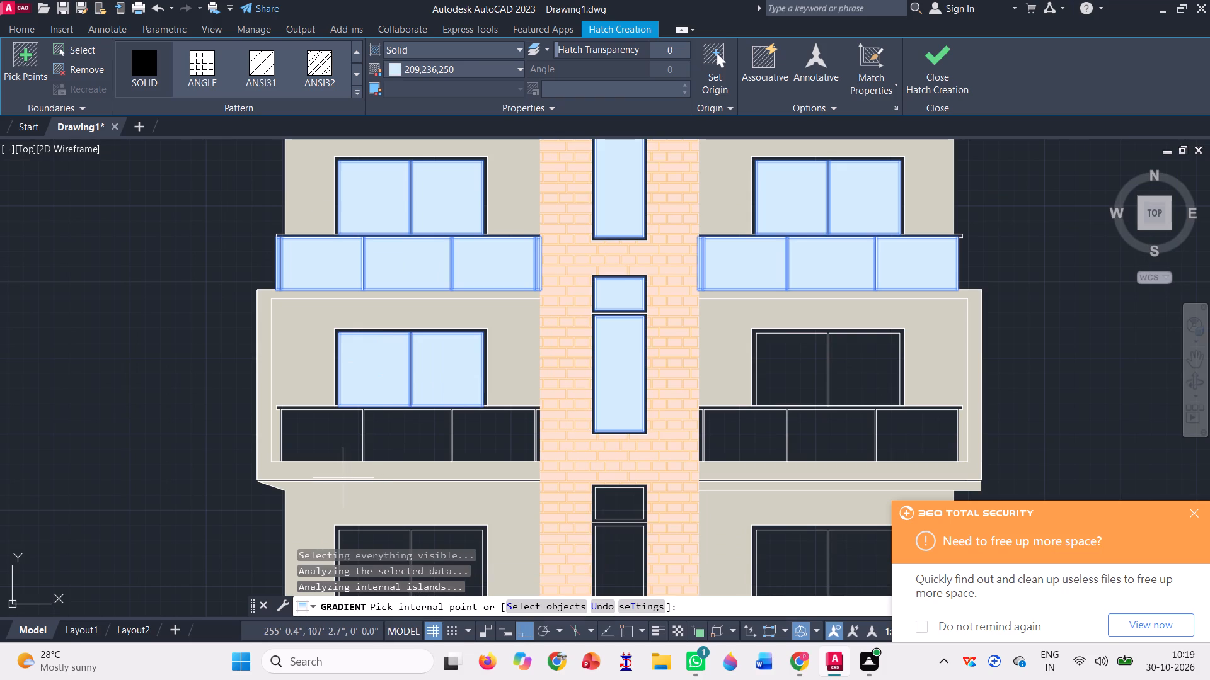
pyautogui.scroll(1, 343, 478)
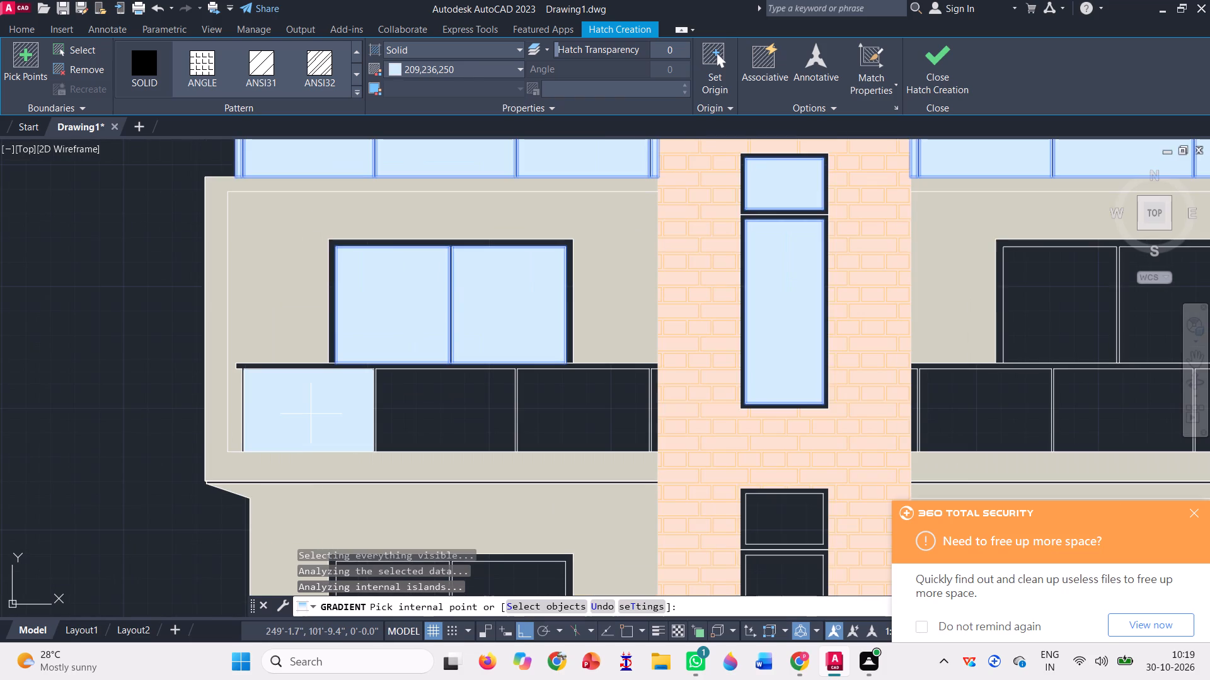
pyautogui.click(311, 413)
pyautogui.click(428, 400)
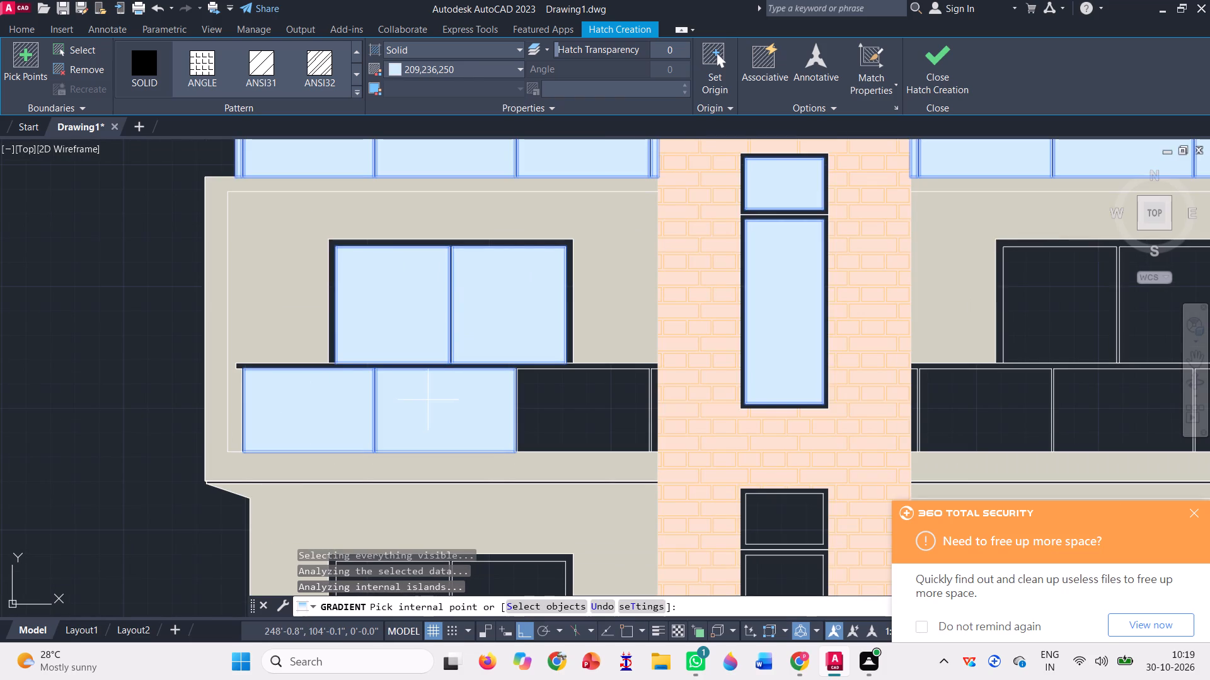
pyautogui.click(565, 414)
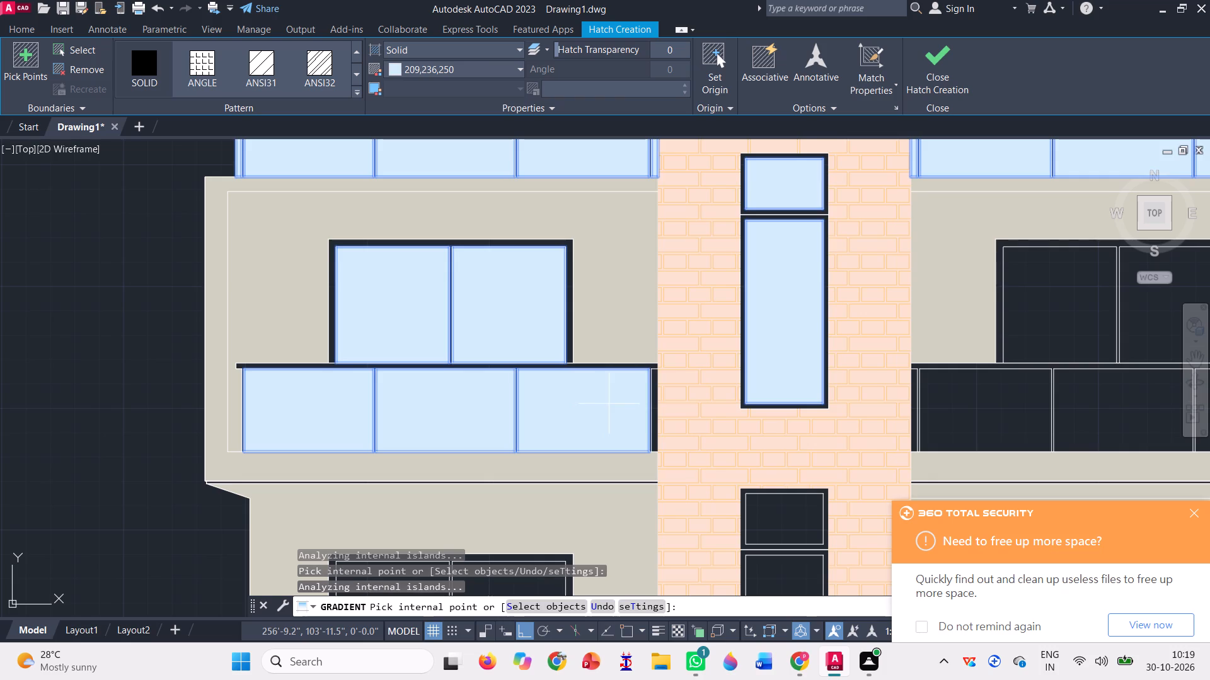
pyautogui.scroll(3, 640, 398)
pyautogui.click(705, 409)
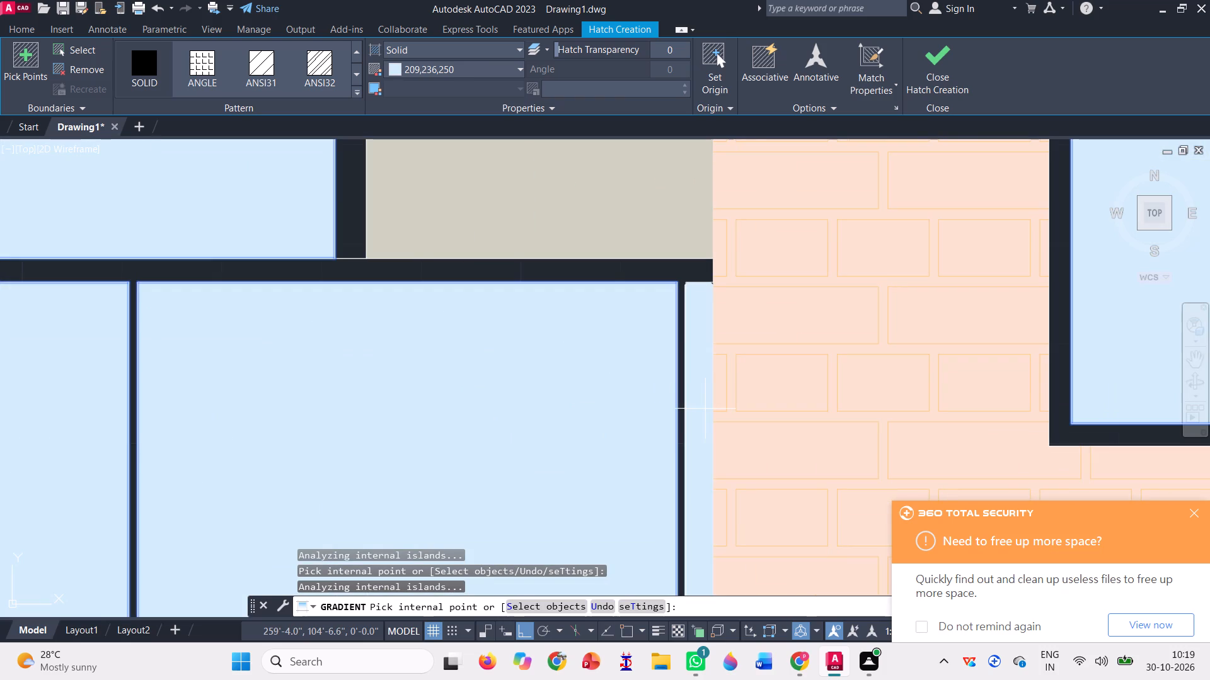
# Fill the third-storey window and balcony railing right of the brick column with the same light blue hatch, including the strip beside the column.
pyautogui.scroll(-3, 233, 374)
pyautogui.scroll(-5, 181, 356)
pyautogui.scroll(3, 306, 346)
pyautogui.click(645, 258)
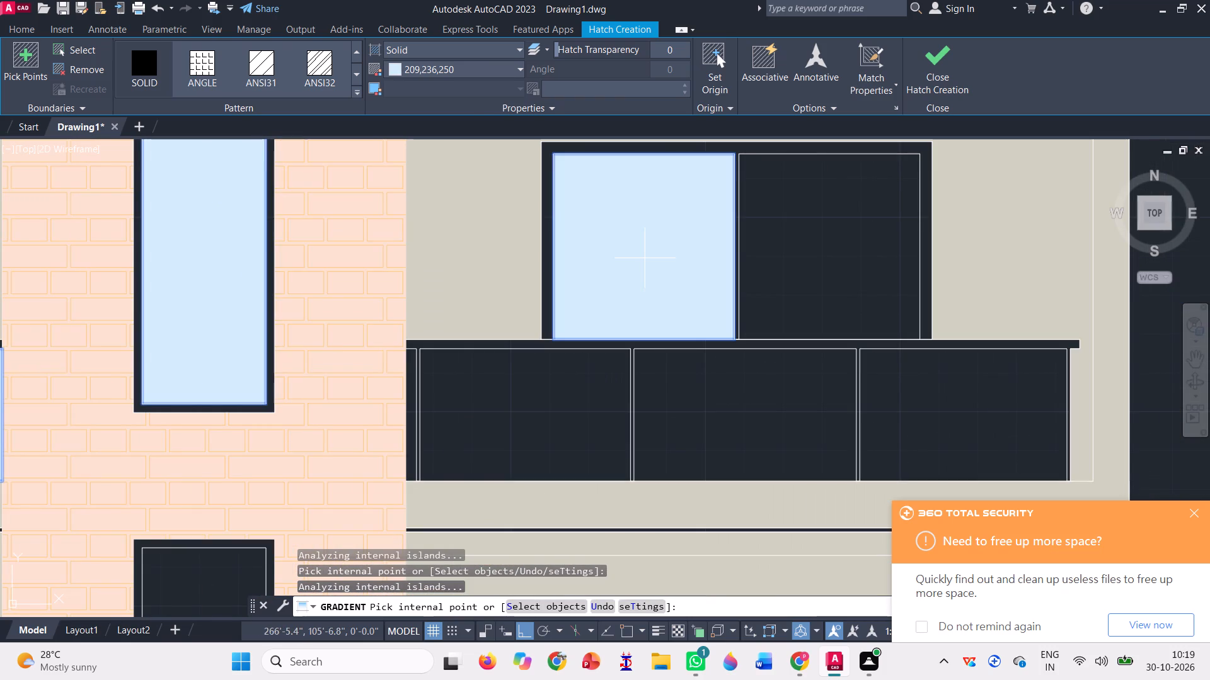
pyautogui.click(837, 244)
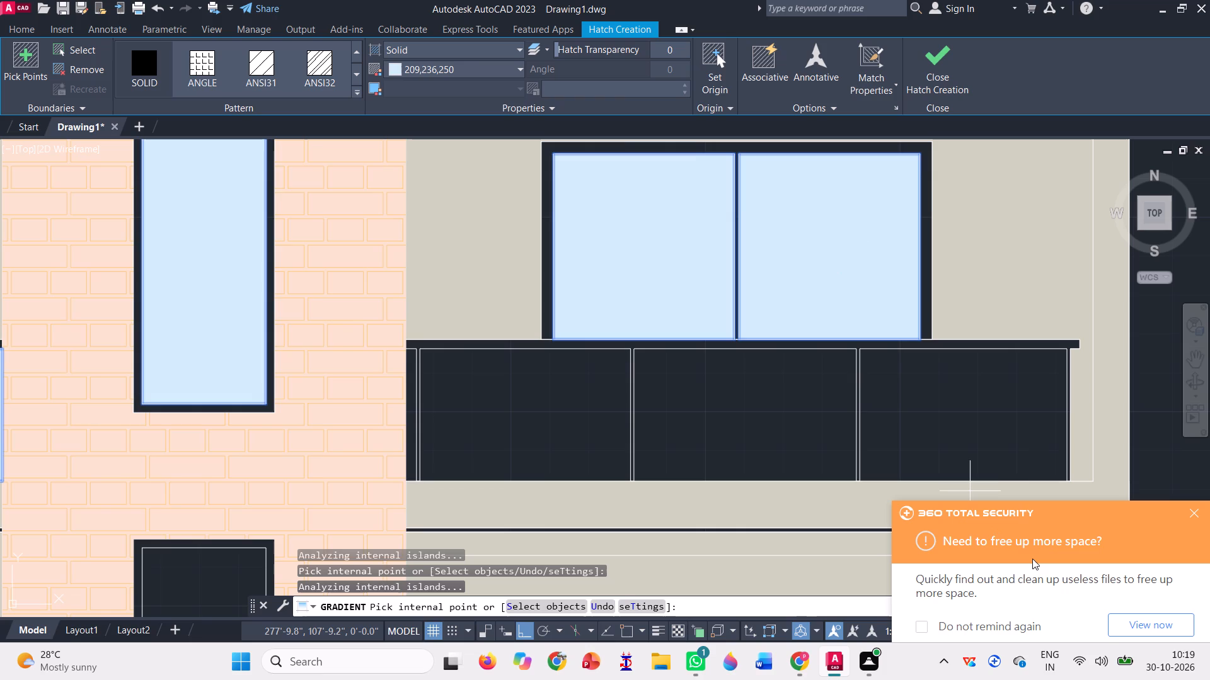
pyautogui.click(977, 419)
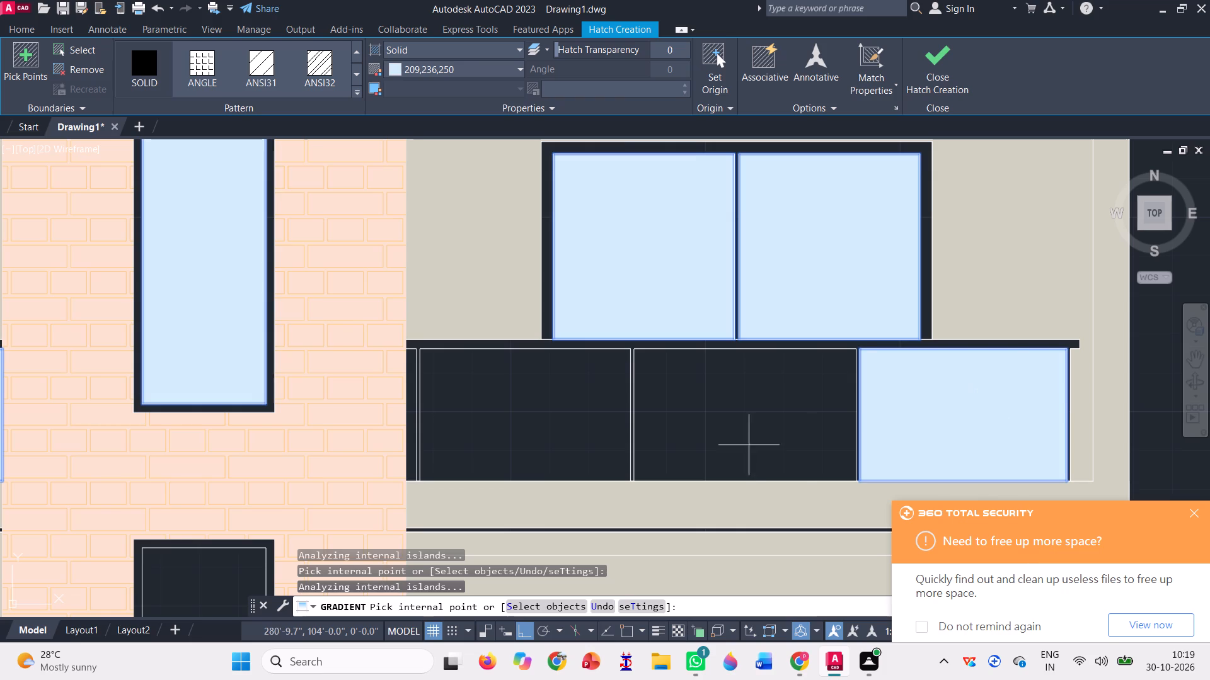
pyautogui.click(749, 444)
pyautogui.click(527, 407)
pyautogui.scroll(1, 456, 433)
pyautogui.scroll(2, 364, 431)
pyautogui.click(410, 352)
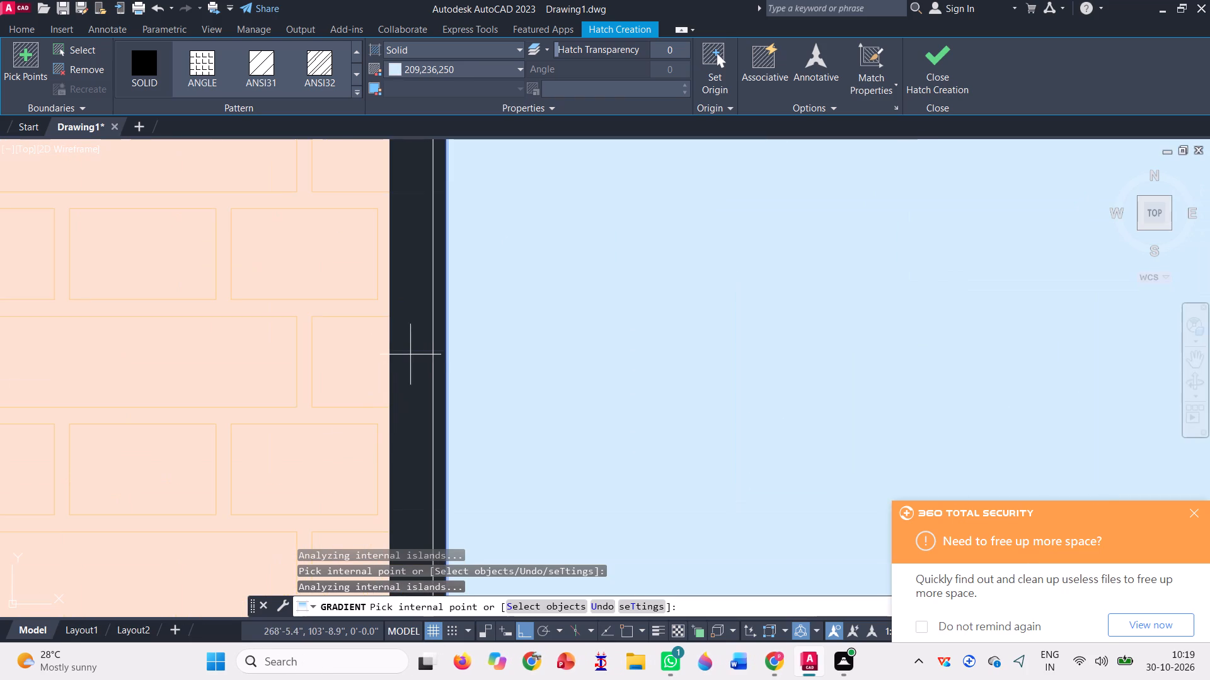
# Fill both window panes and the three main balcony railing panels on the second storey left of the brick column with 209,236,250.
pyautogui.scroll(-11, 417, 366)
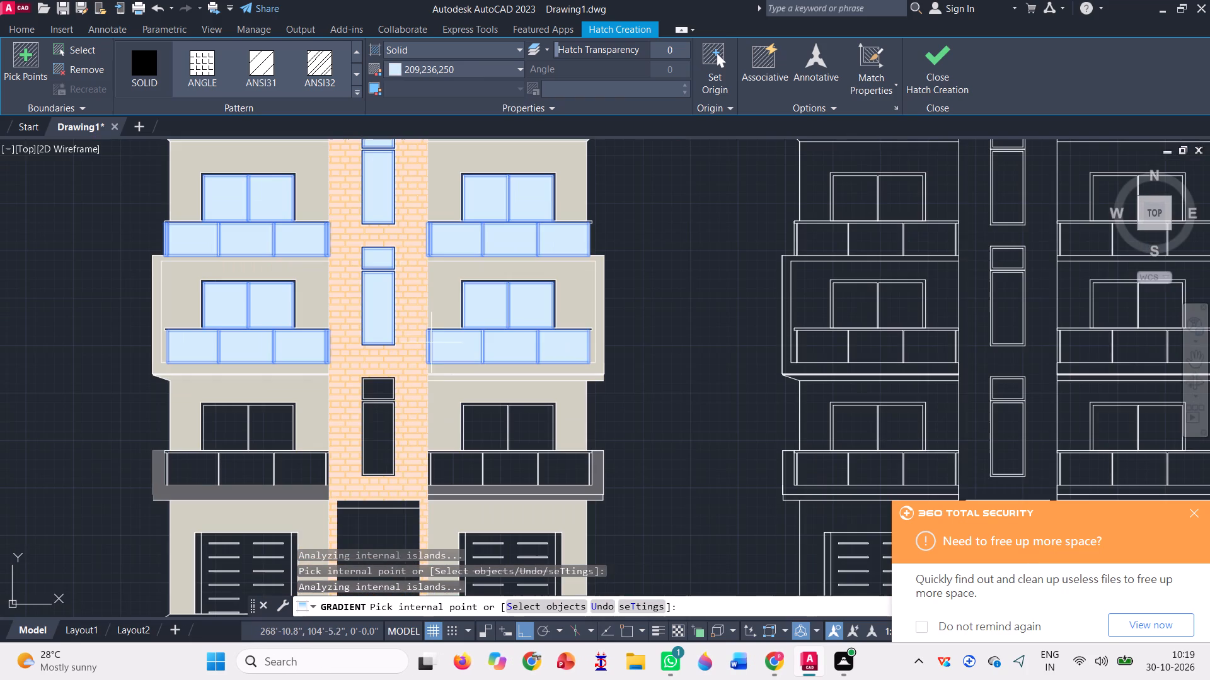
pyautogui.scroll(1, 181, 392)
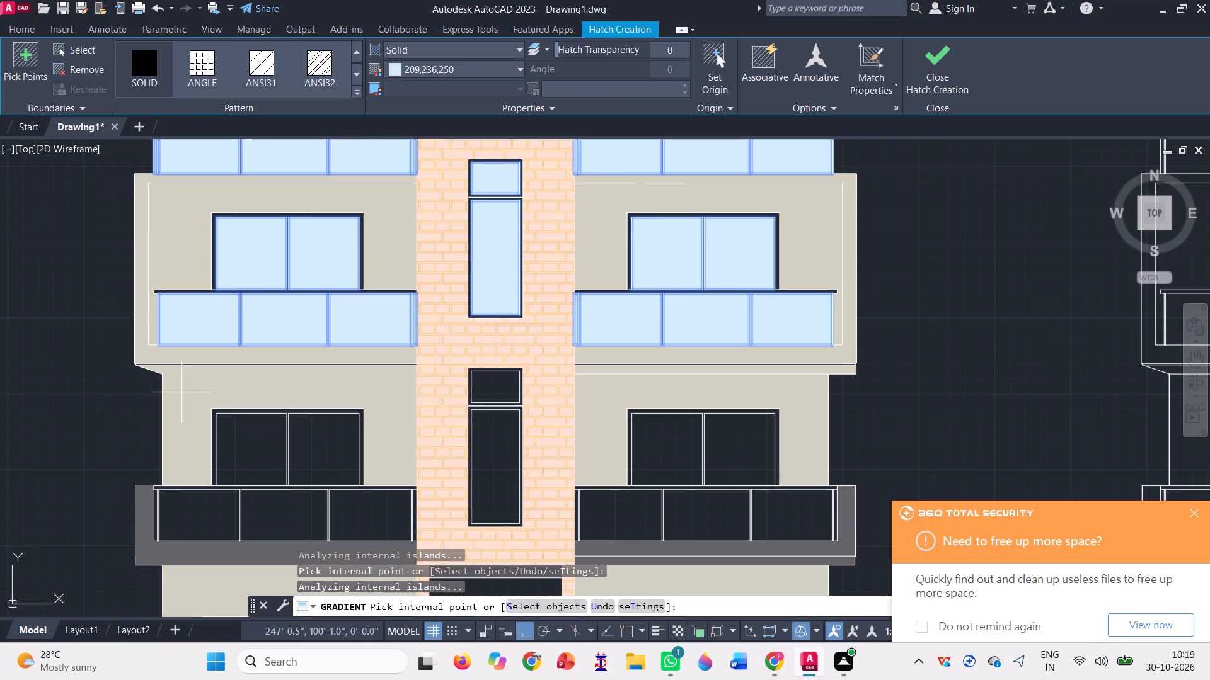
pyautogui.click(265, 462)
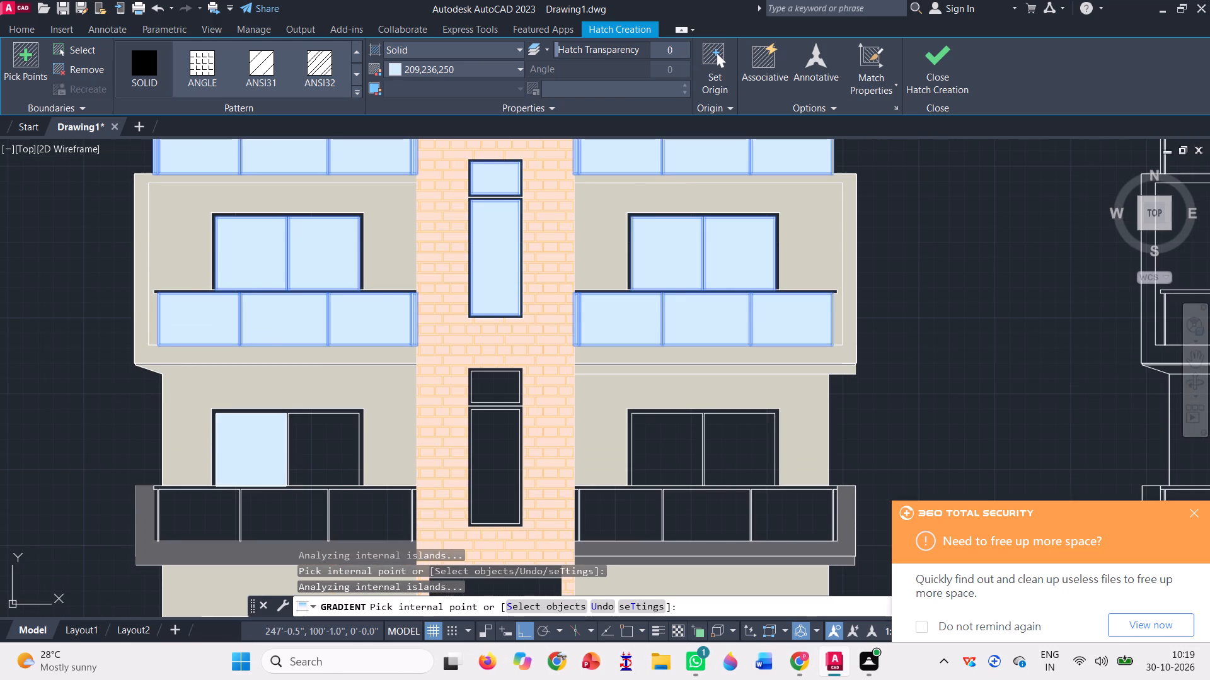
pyautogui.click(338, 456)
pyautogui.scroll(-2, 338, 439)
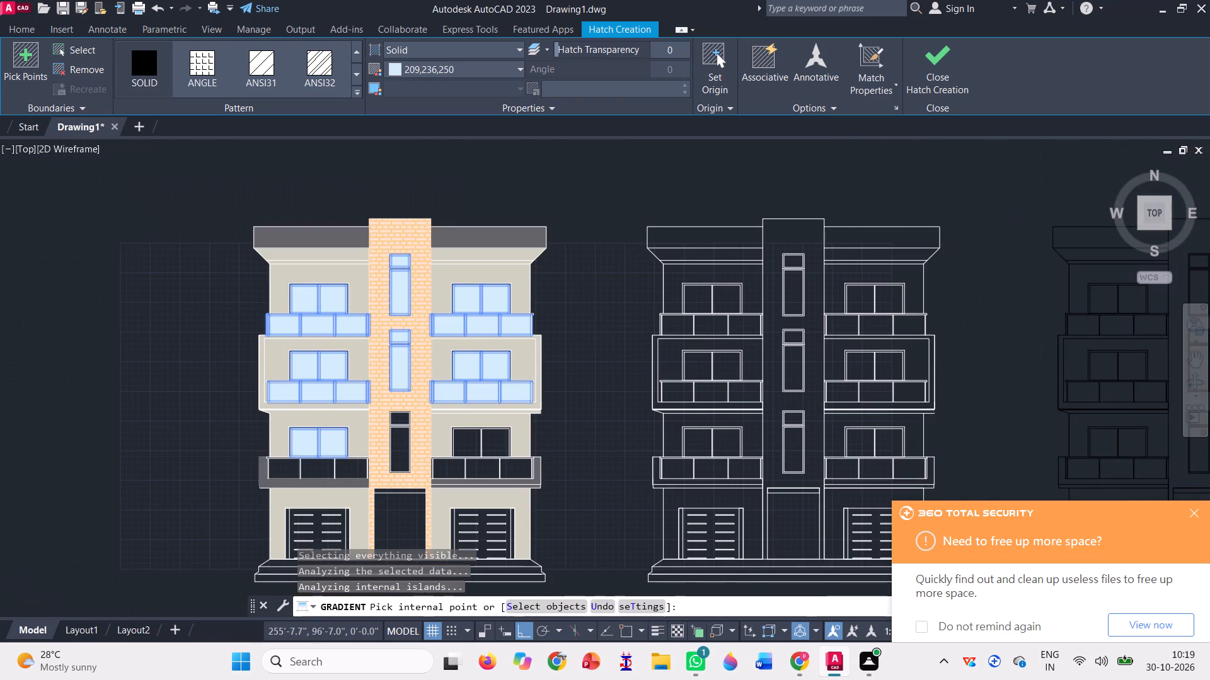
pyautogui.scroll(2, 301, 477)
pyautogui.click(268, 466)
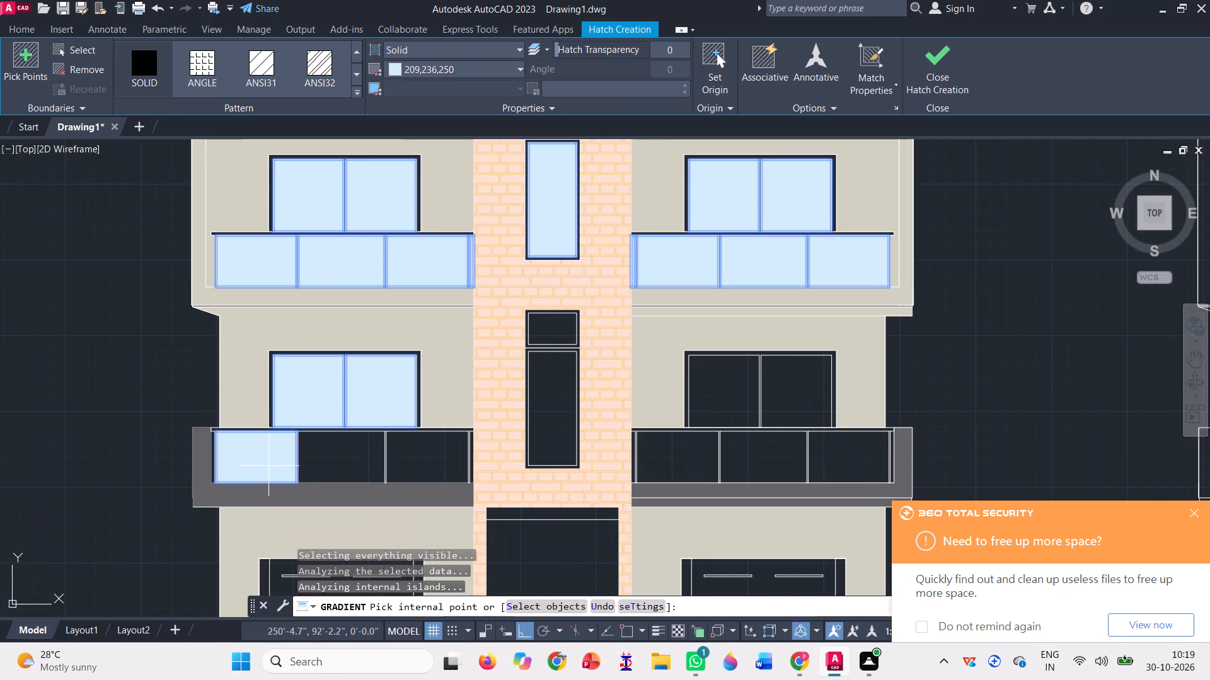
pyautogui.click(343, 462)
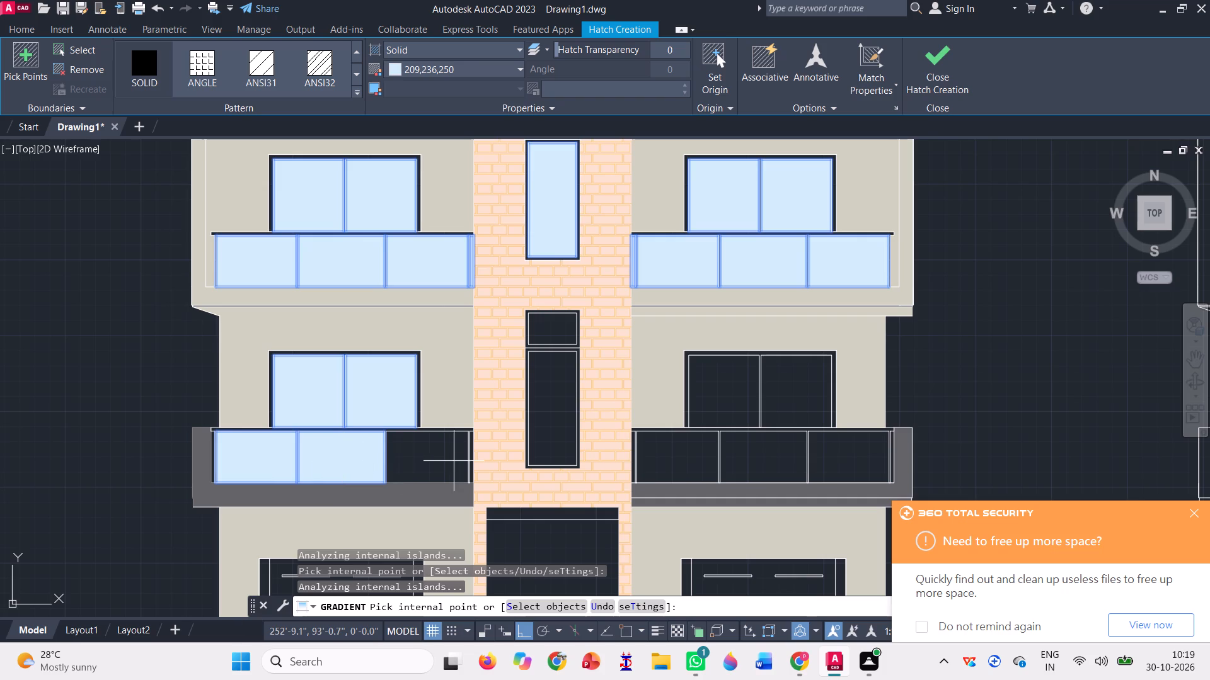
pyautogui.click(454, 461)
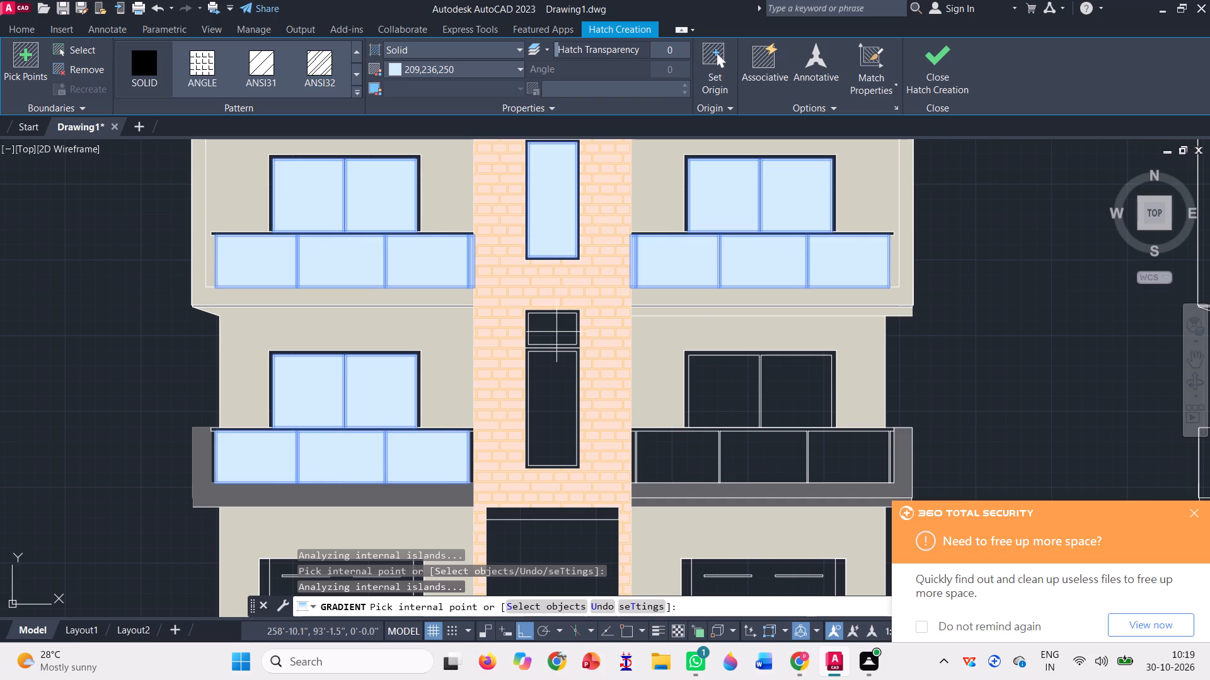
# Fill the small and tall panes of the lowest brick-column window with the 209,236,250 solid hatch.
pyautogui.click(556, 332)
pyautogui.click(560, 397)
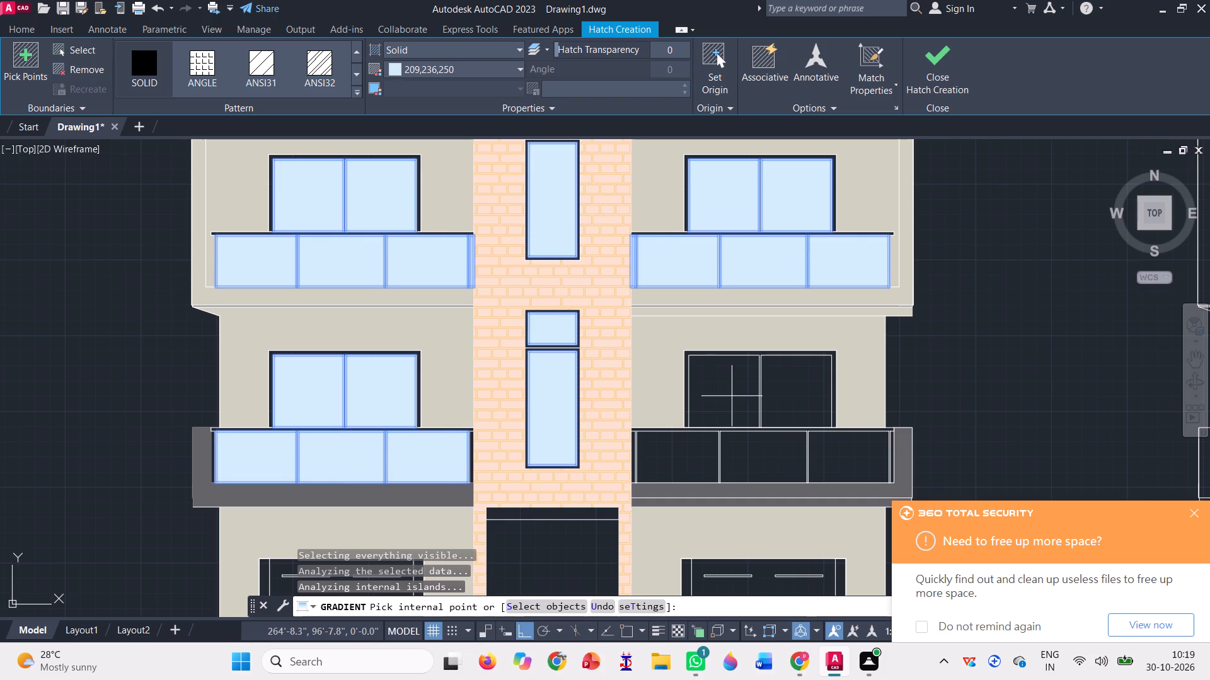
# Fill both window panes and the three main balcony railing panels on the second storey right of the brick column with 209,236,250.
pyautogui.click(732, 396)
pyautogui.click(804, 384)
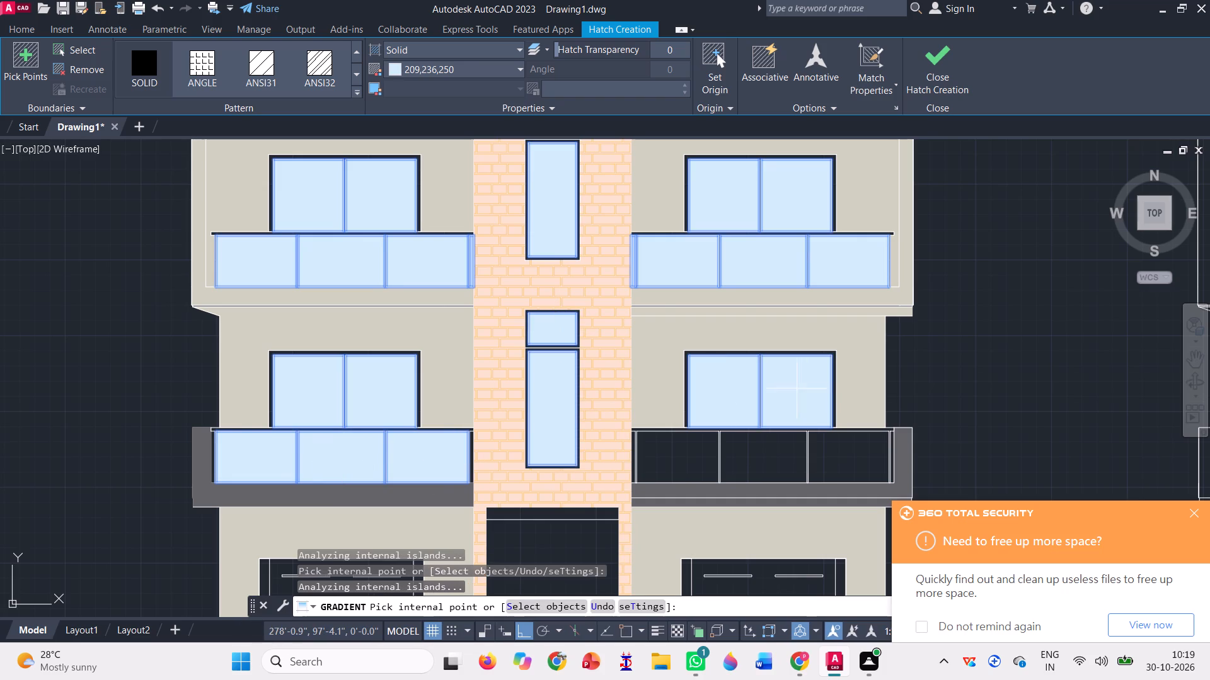
pyautogui.click(690, 448)
pyautogui.click(780, 454)
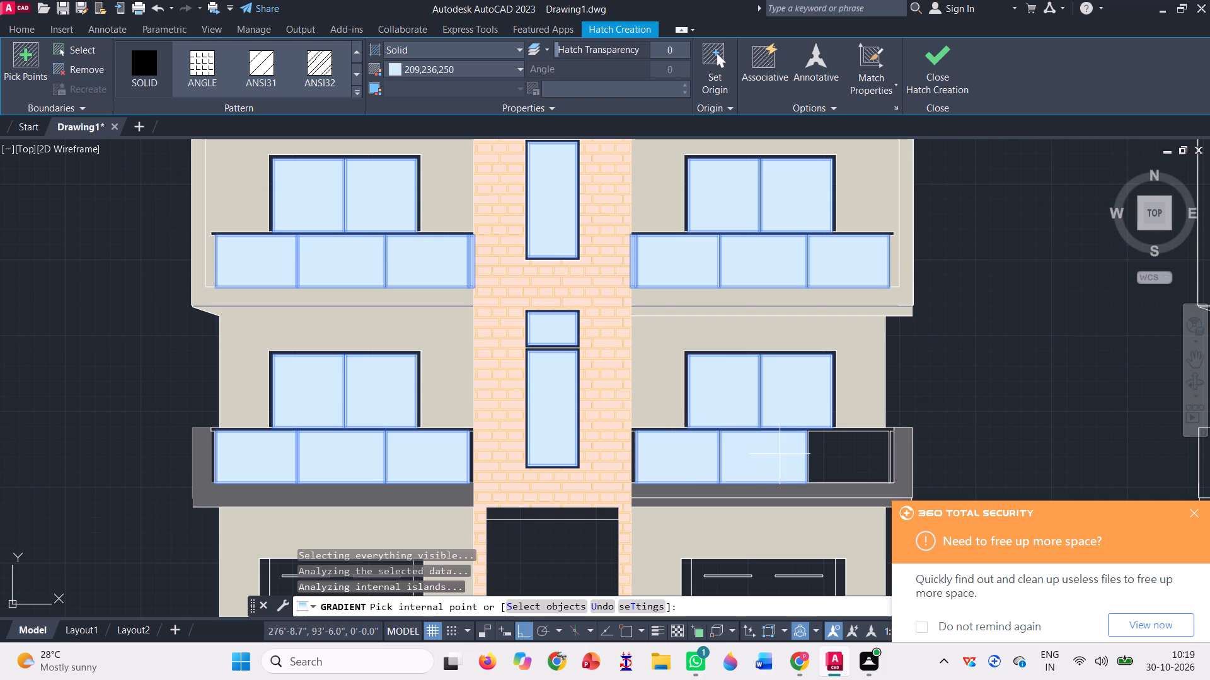
pyautogui.click(863, 459)
# Fill the narrow inner and outer end strips of both second-storey balcony railings with the light blue hatch and finish the hatch.
pyautogui.scroll(4, 638, 457)
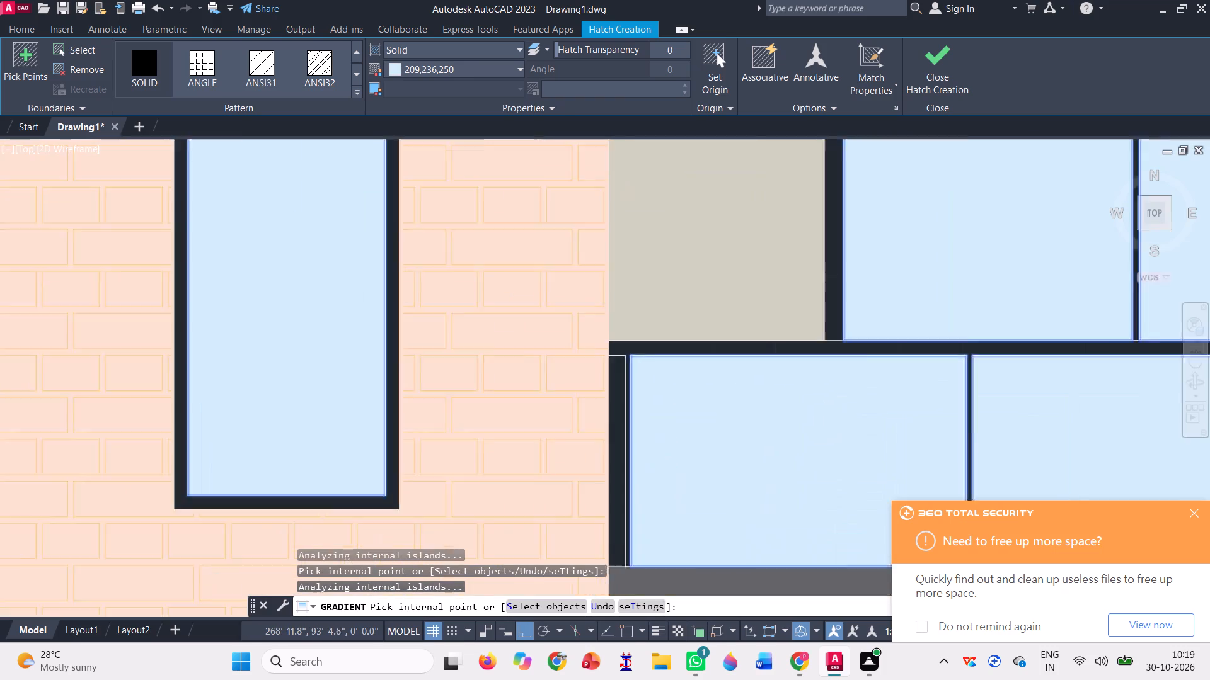
pyautogui.click(609, 431)
pyautogui.scroll(-3, 658, 414)
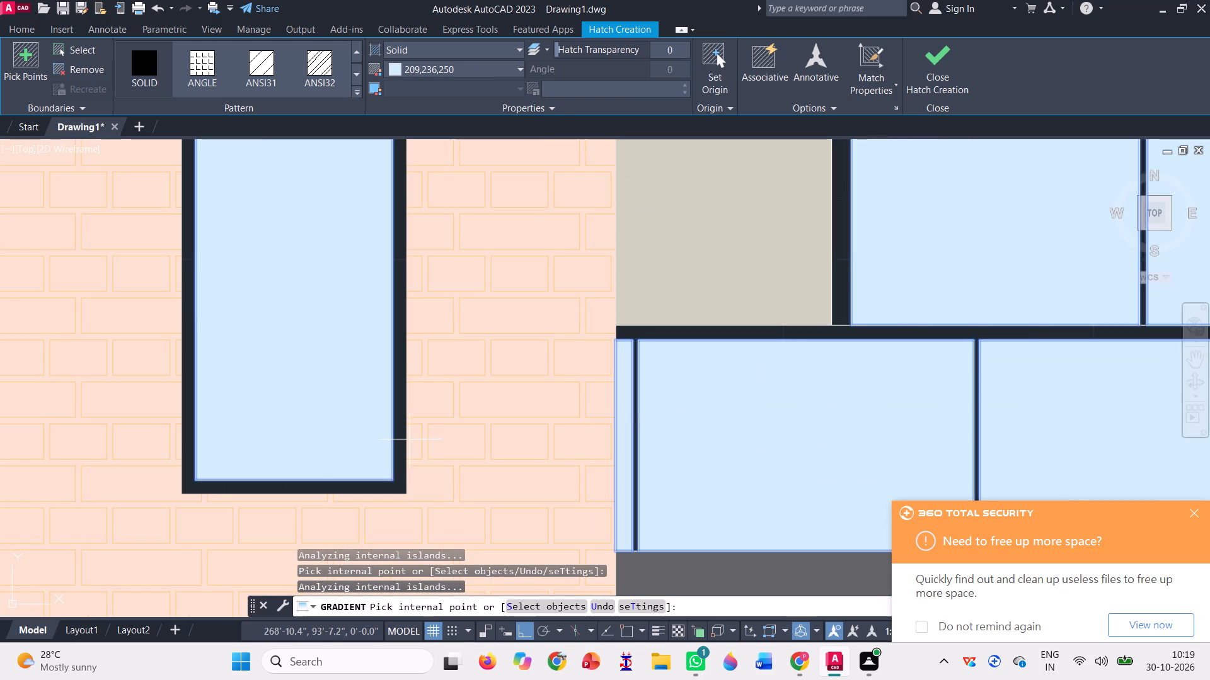
pyautogui.scroll(-5, 705, 405)
pyautogui.scroll(4, 534, 430)
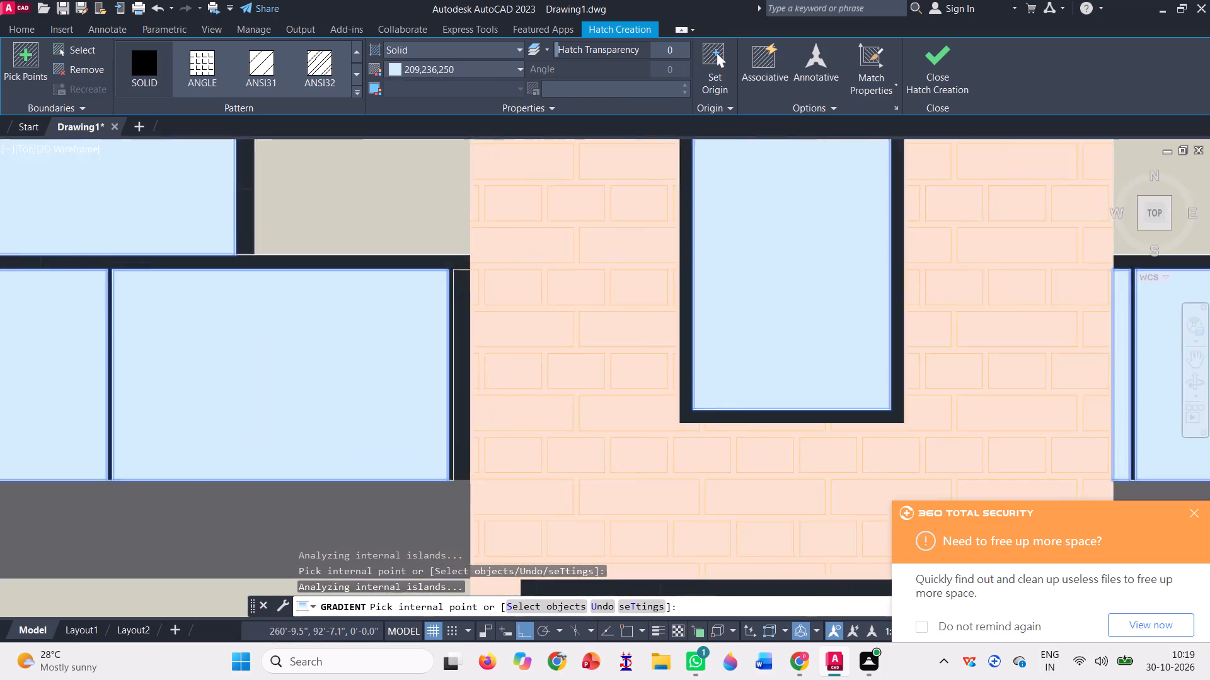
pyautogui.click(425, 318)
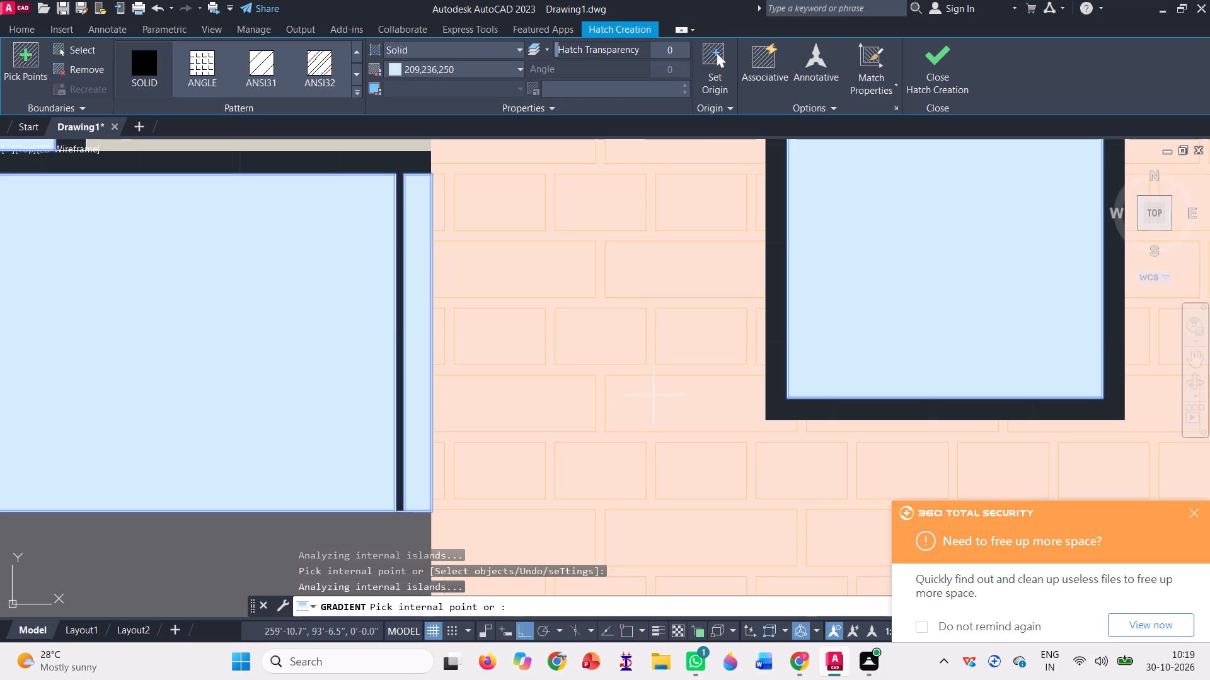
pyautogui.scroll(-3, 653, 395)
pyautogui.scroll(4, 166, 379)
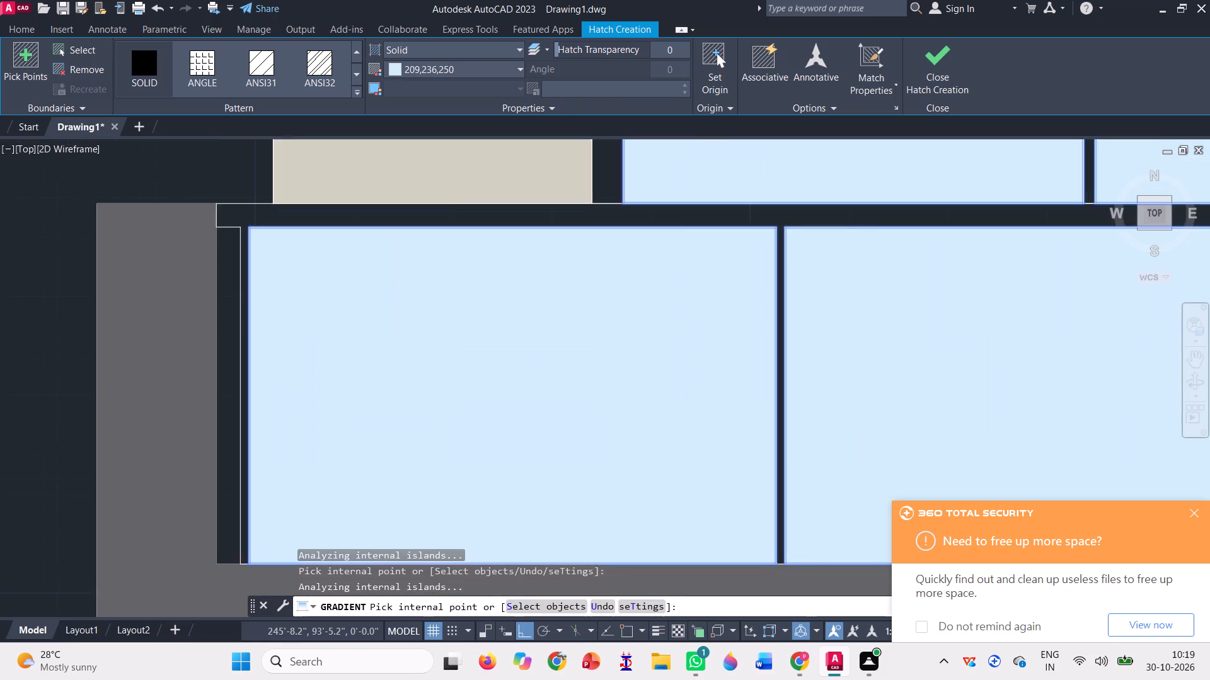
pyautogui.click(260, 344)
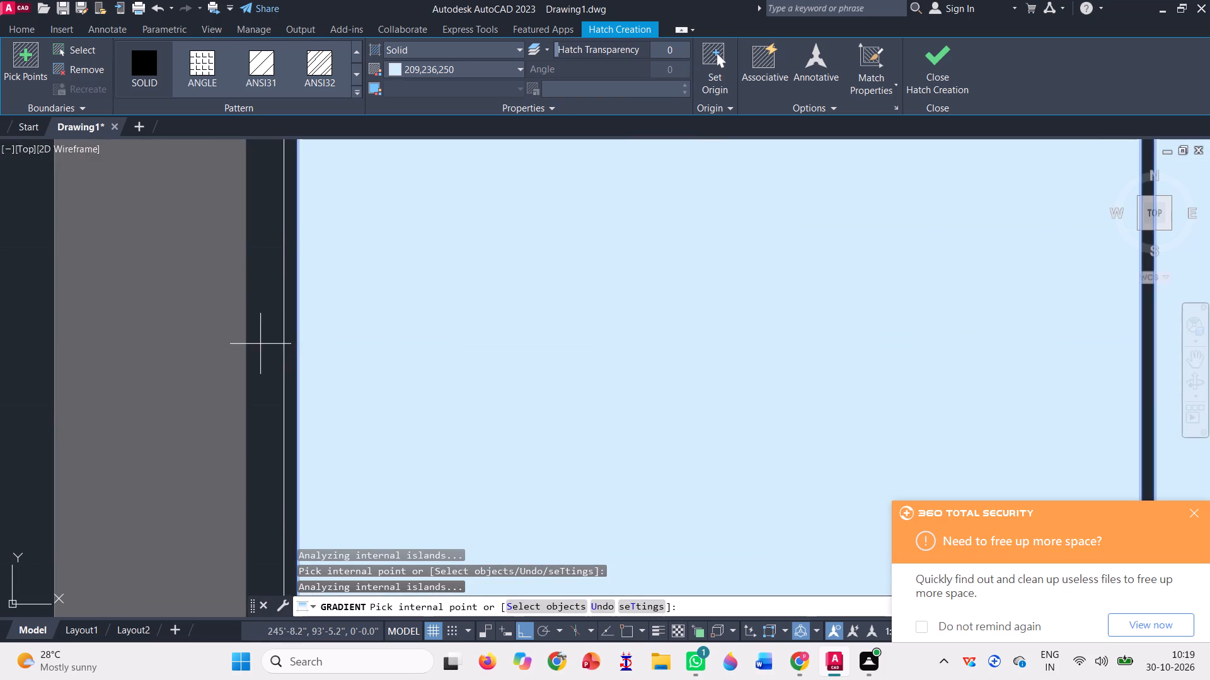
pyautogui.scroll(-8, 229, 388)
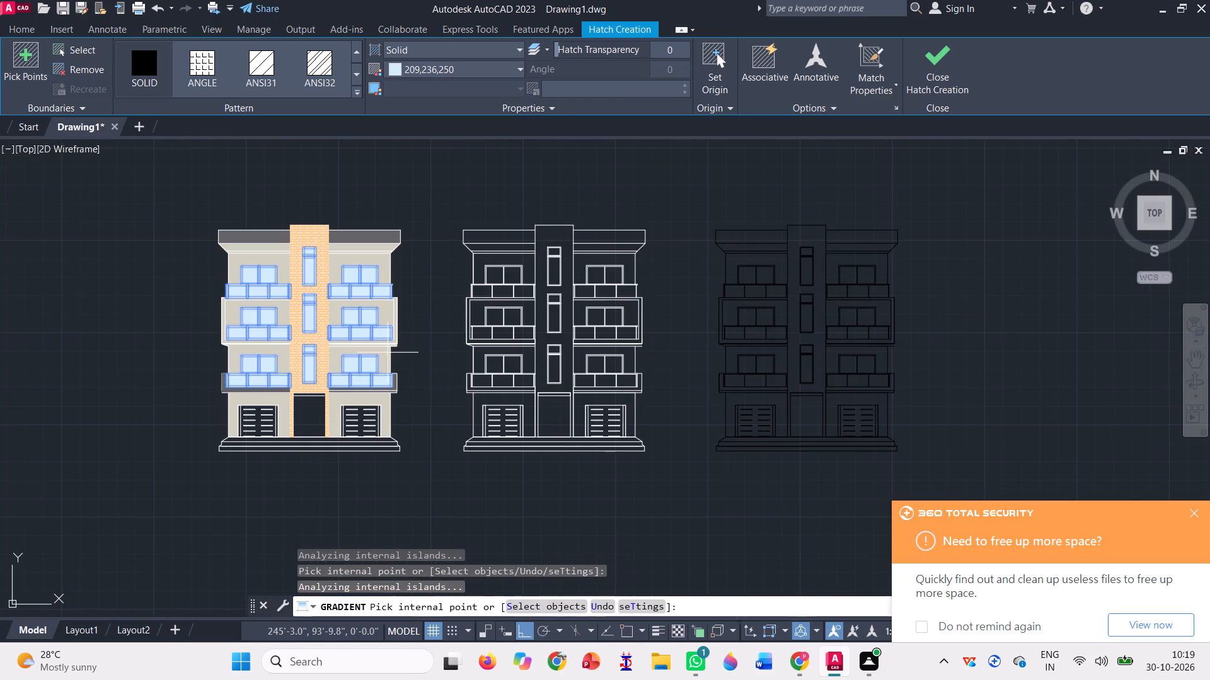
pyautogui.scroll(4, 383, 374)
pyautogui.scroll(4, 403, 426)
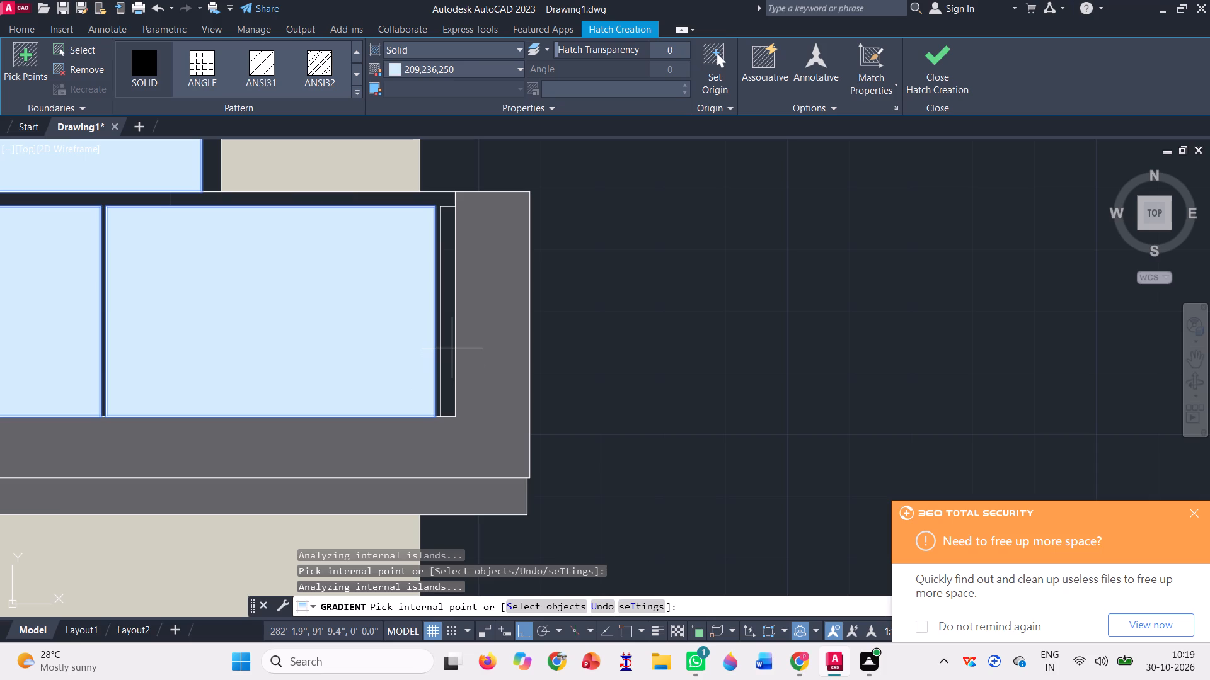
pyautogui.click(452, 341)
pyautogui.scroll(-6, 466, 382)
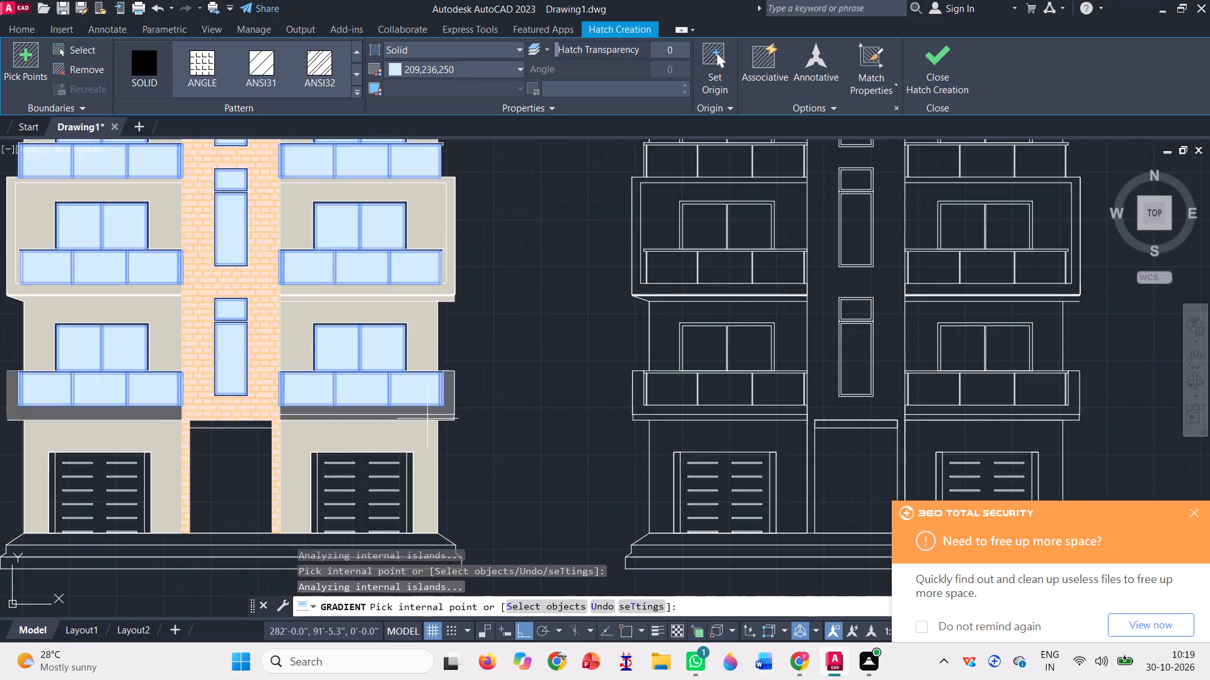
pyautogui.scroll(-2, 427, 419)
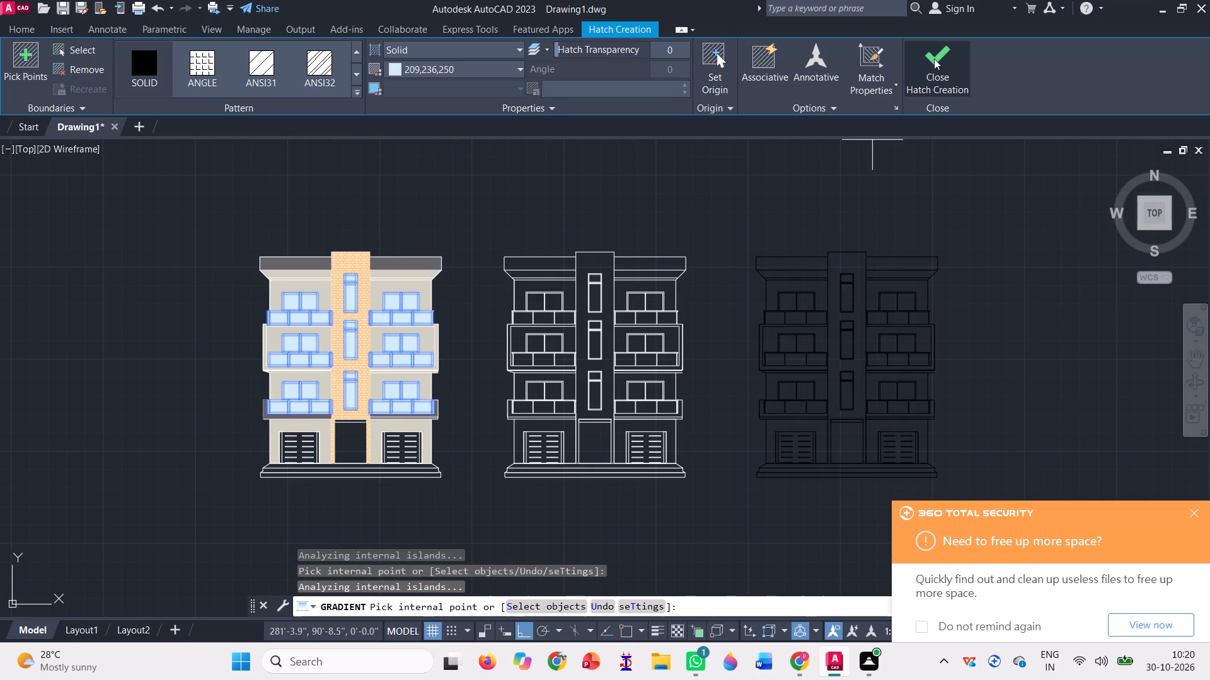
pyautogui.click(934, 59)
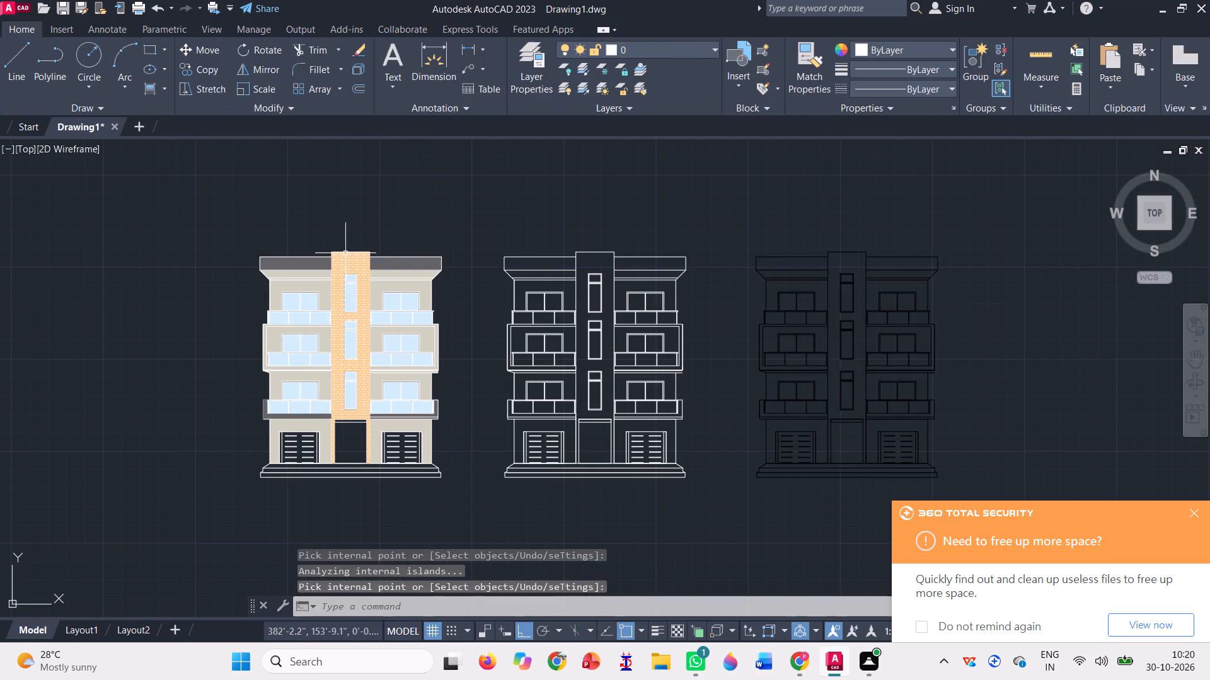
# Reapply colour 208,207,190 to the upper-storey and ground-floor wall hatches of the coloured elevation.
pyautogui.scroll(2, 326, 414)
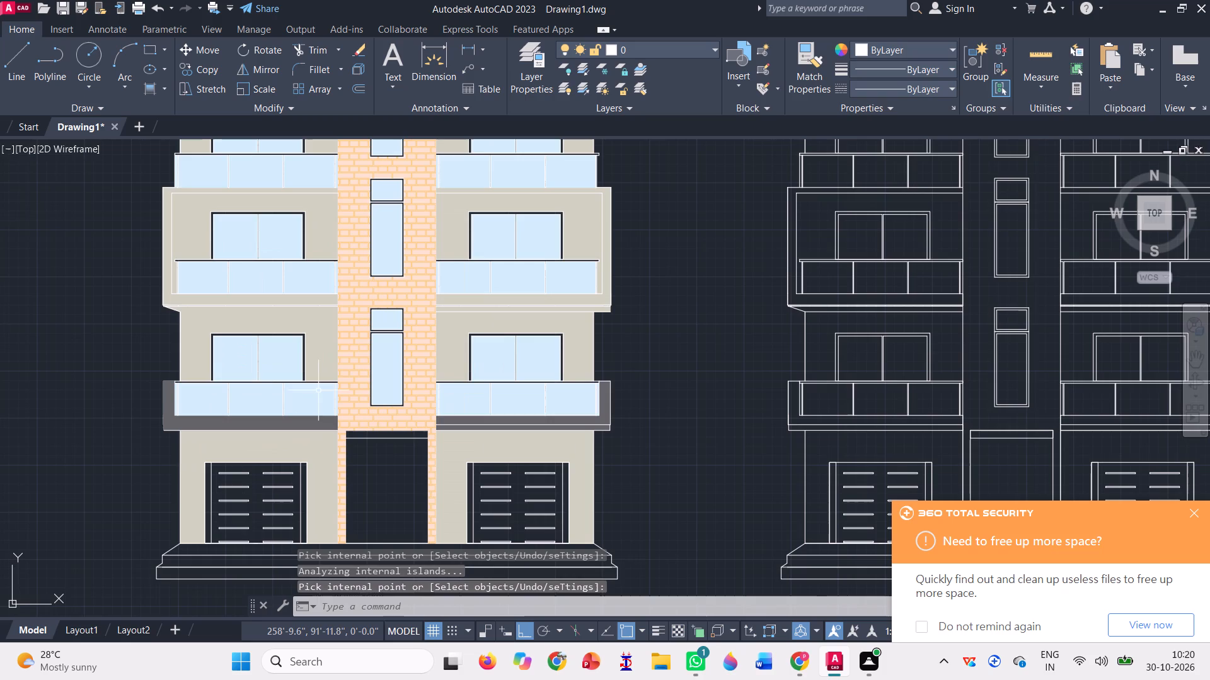
pyautogui.click(319, 355)
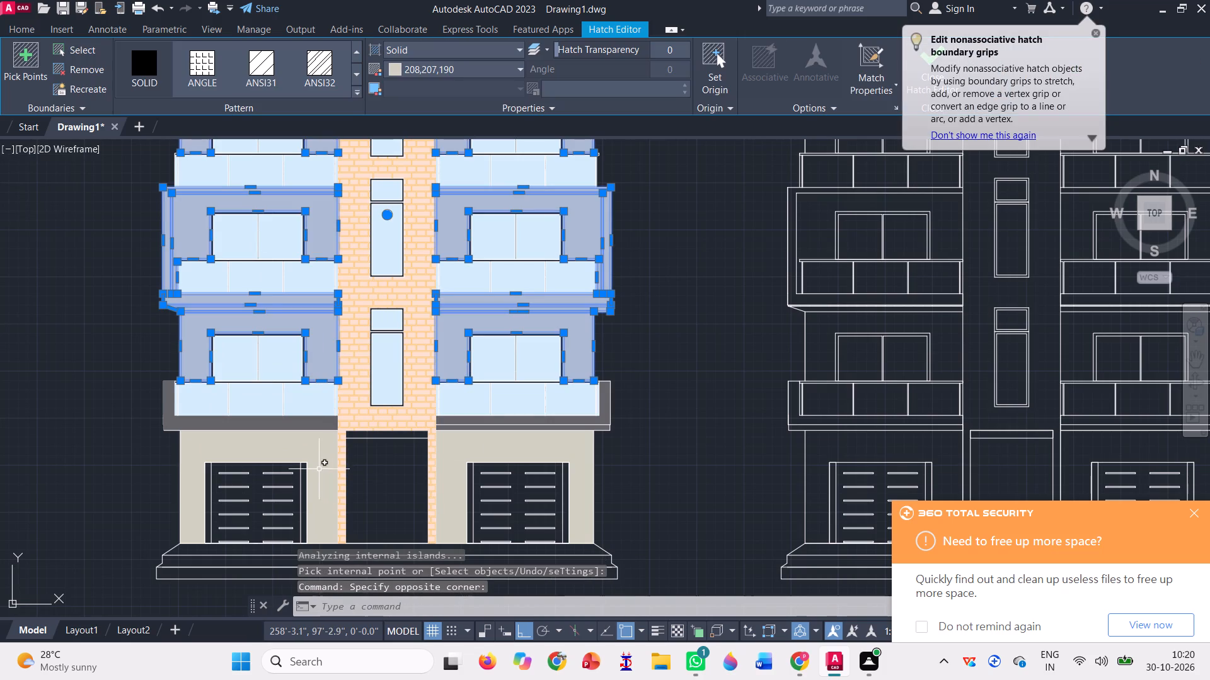
pyautogui.click(318, 467)
pyautogui.scroll(-1, 374, 519)
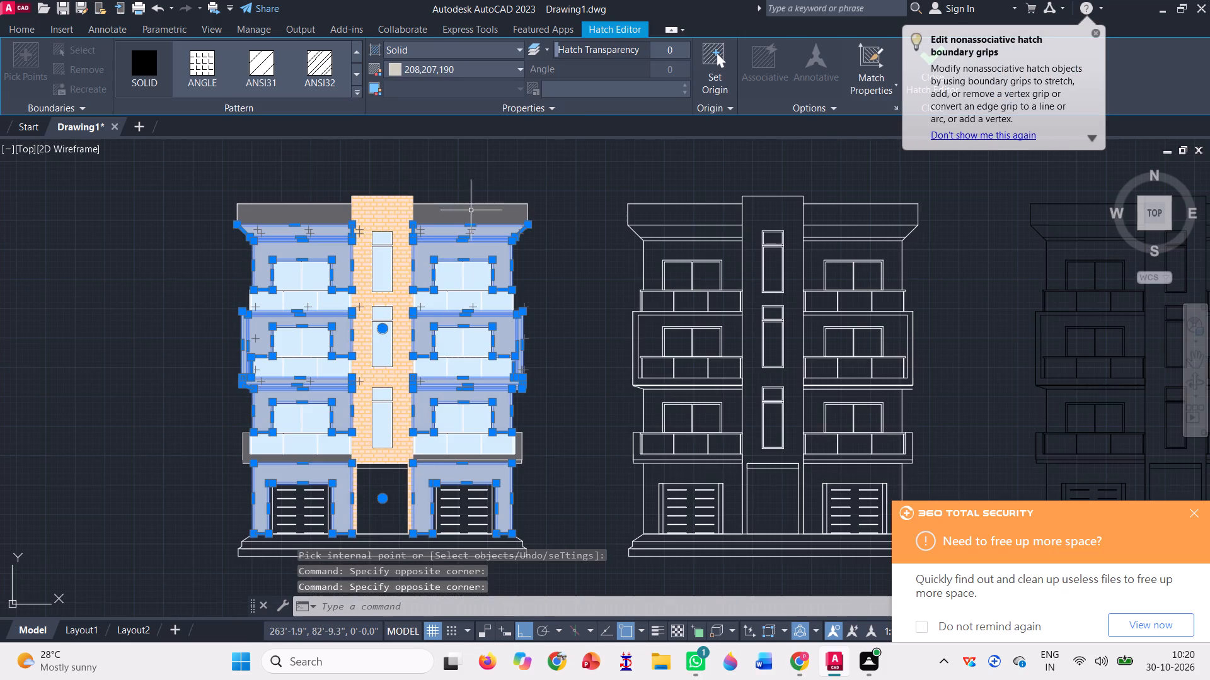
pyautogui.click(470, 71)
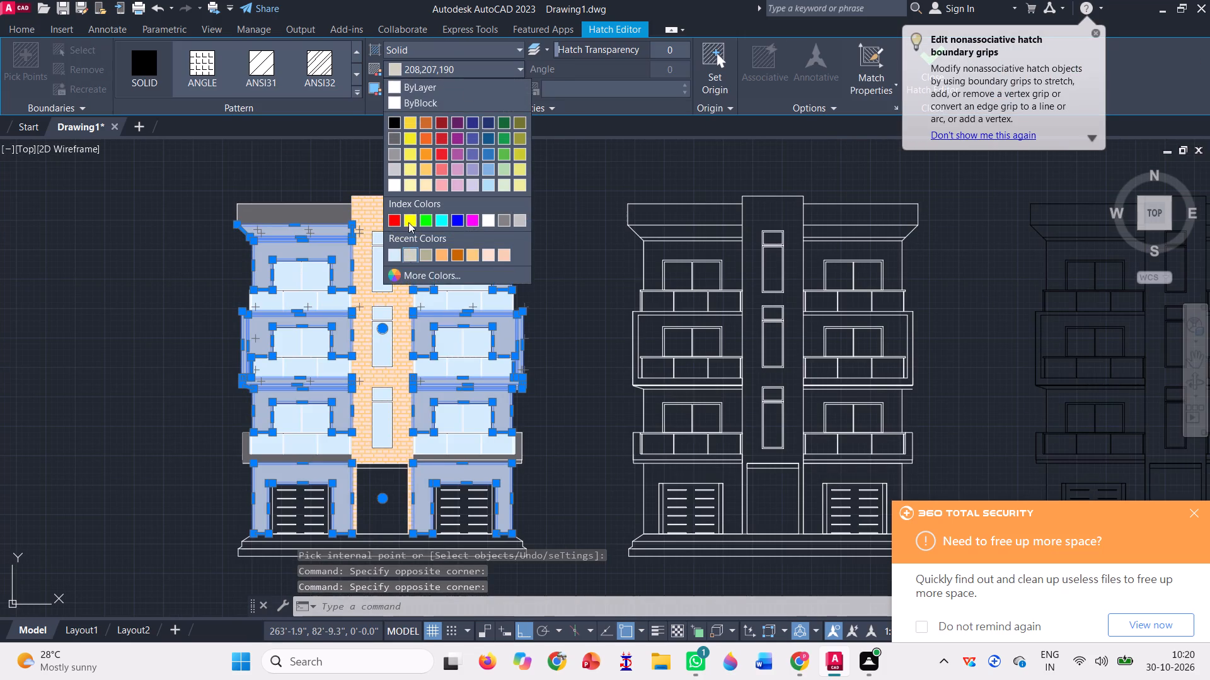
pyautogui.click(406, 255)
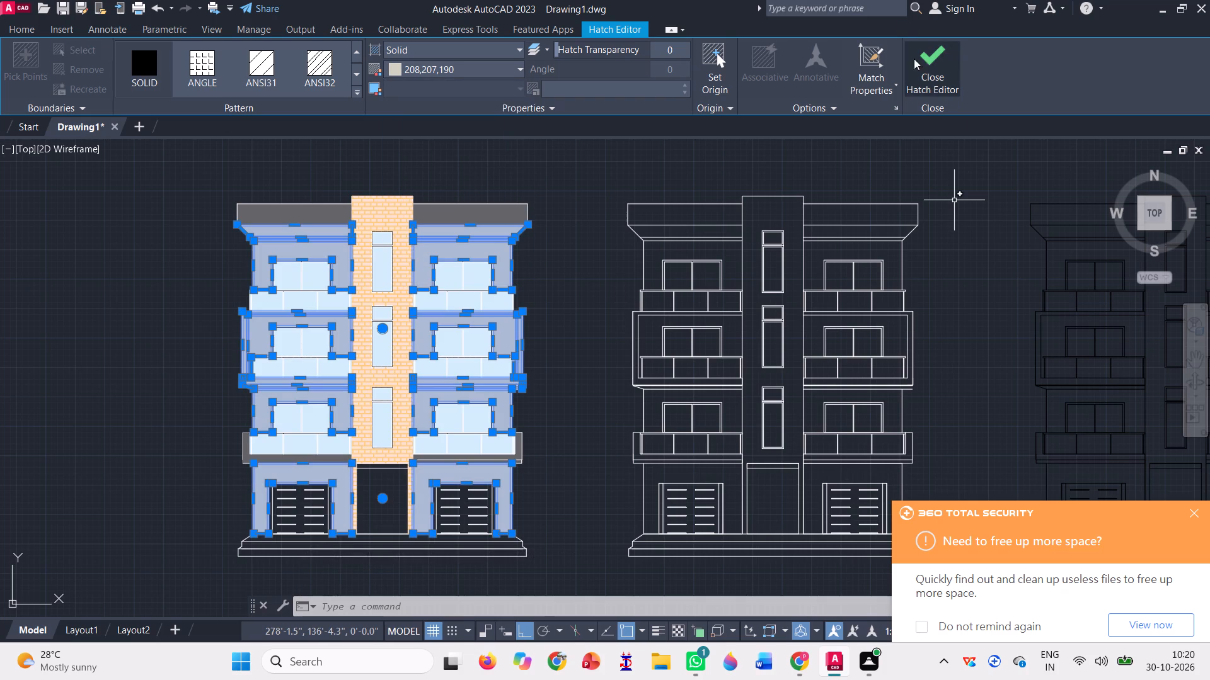
pyautogui.click(933, 62)
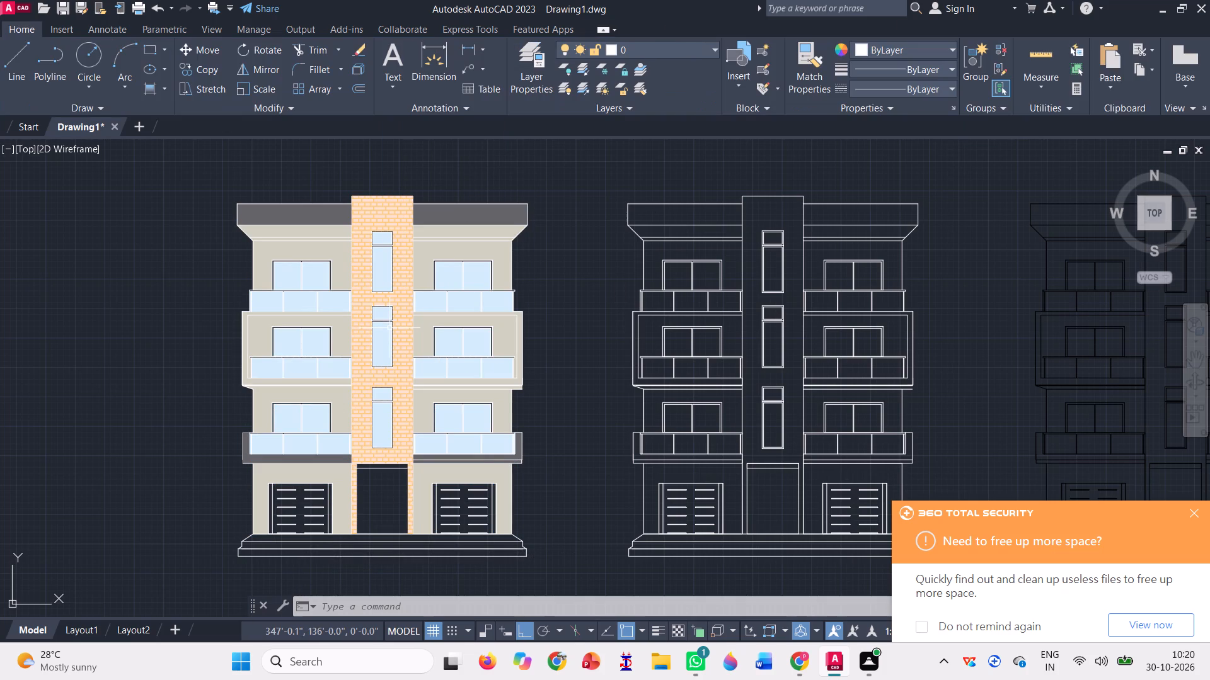
# Start a new solid hatch for the coloured elevation's ground floor with the dark red colour 153,27,30.
pyautogui.scroll(3, 450, 463)
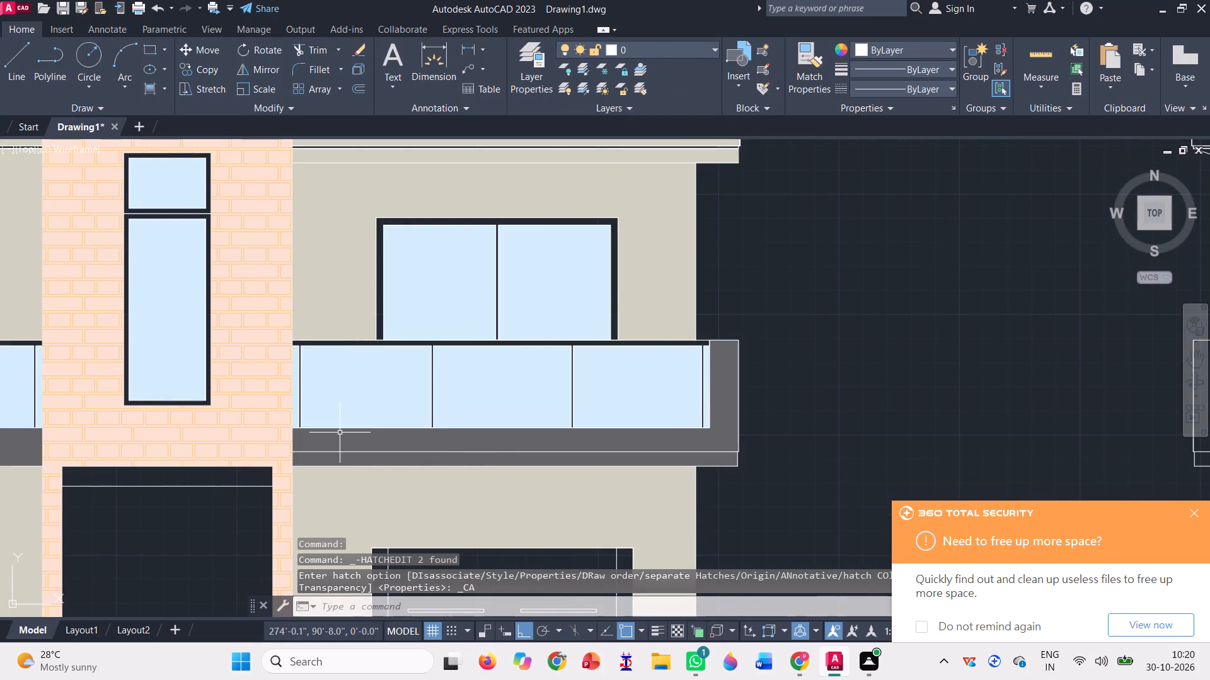
pyautogui.scroll(-2, 476, 450)
pyautogui.scroll(-1, 238, 406)
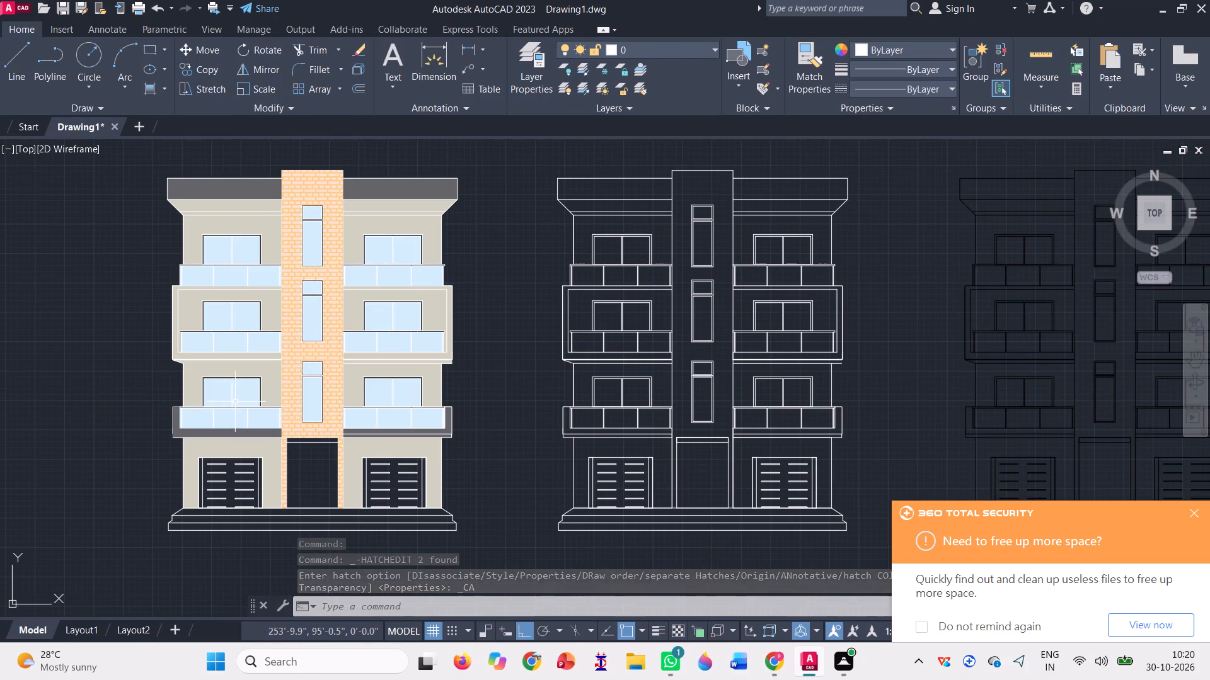
pyautogui.scroll(-1, 291, 390)
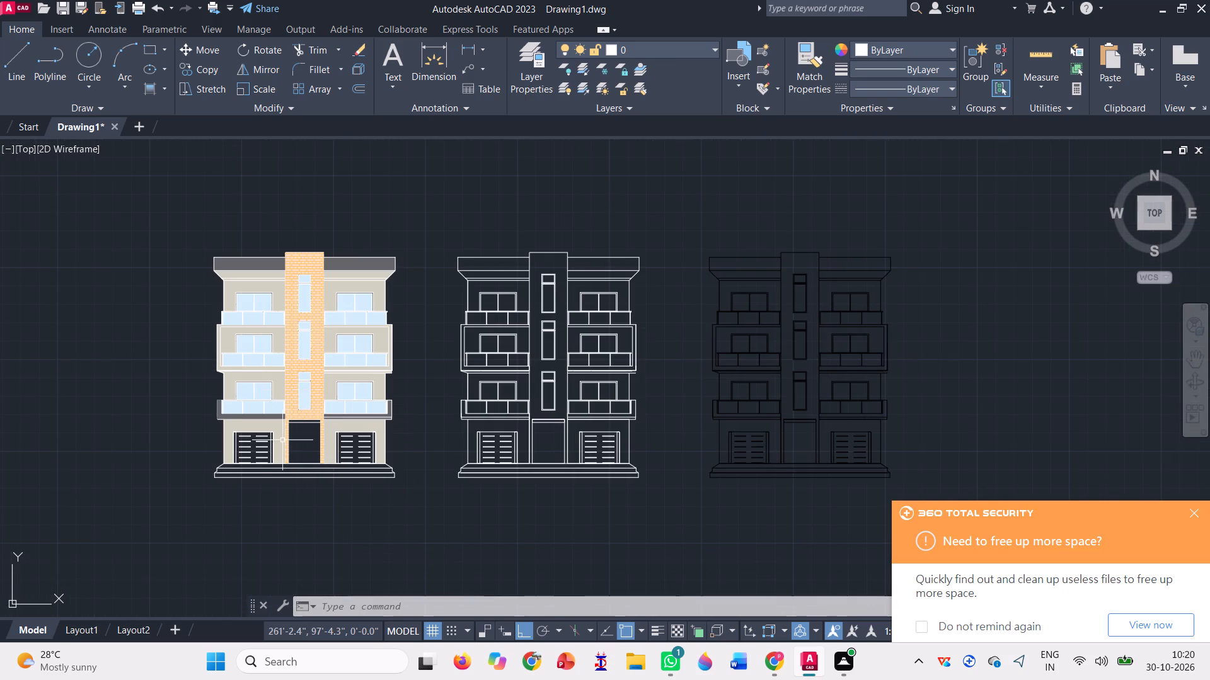
pyautogui.scroll(2, 260, 474)
pyautogui.click(153, 88)
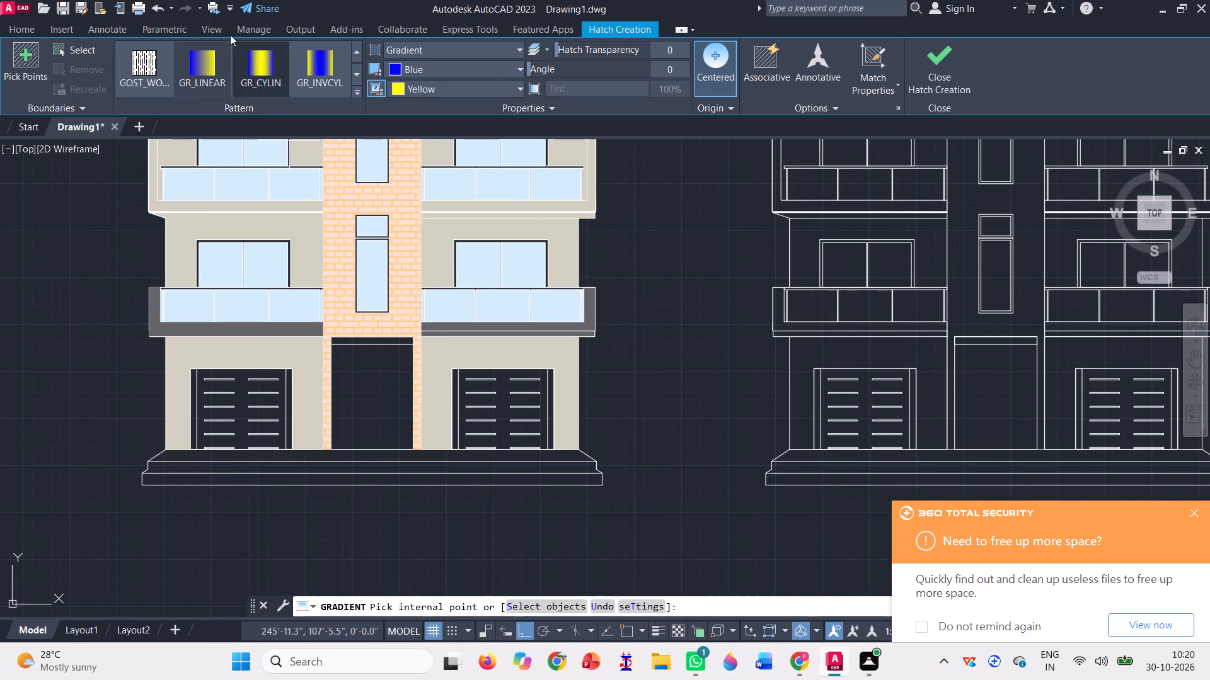
pyautogui.scroll(13, 163, 93)
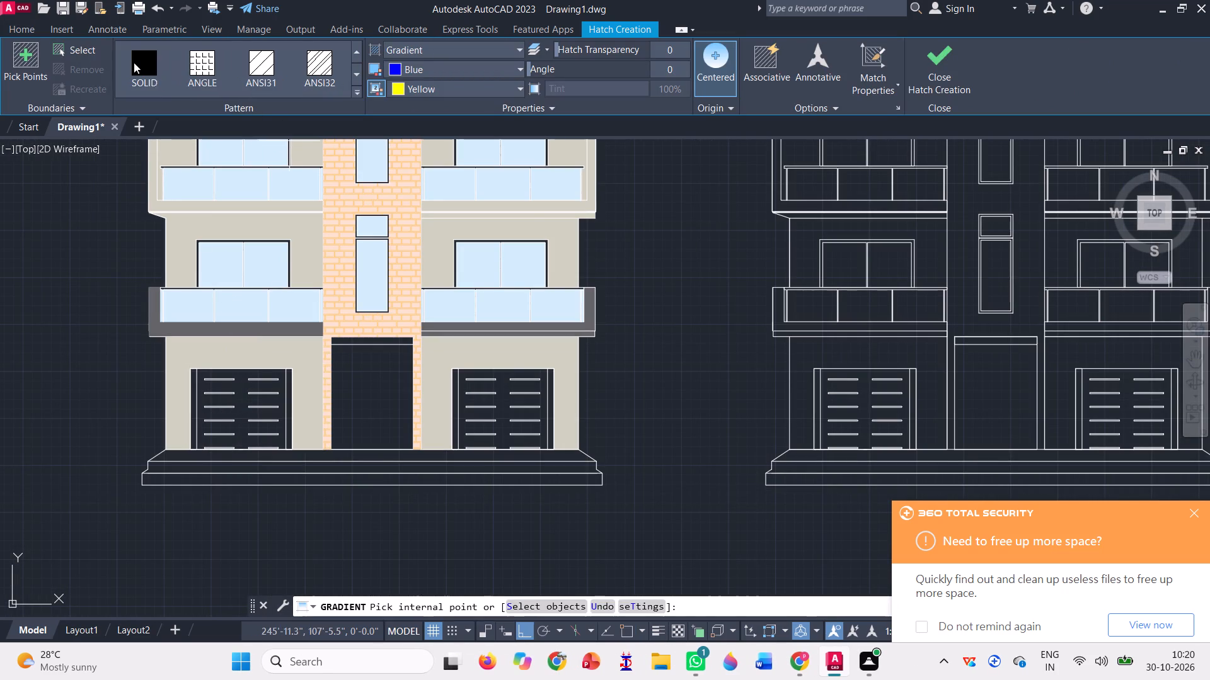
pyautogui.scroll(2, 134, 62)
pyautogui.click(148, 66)
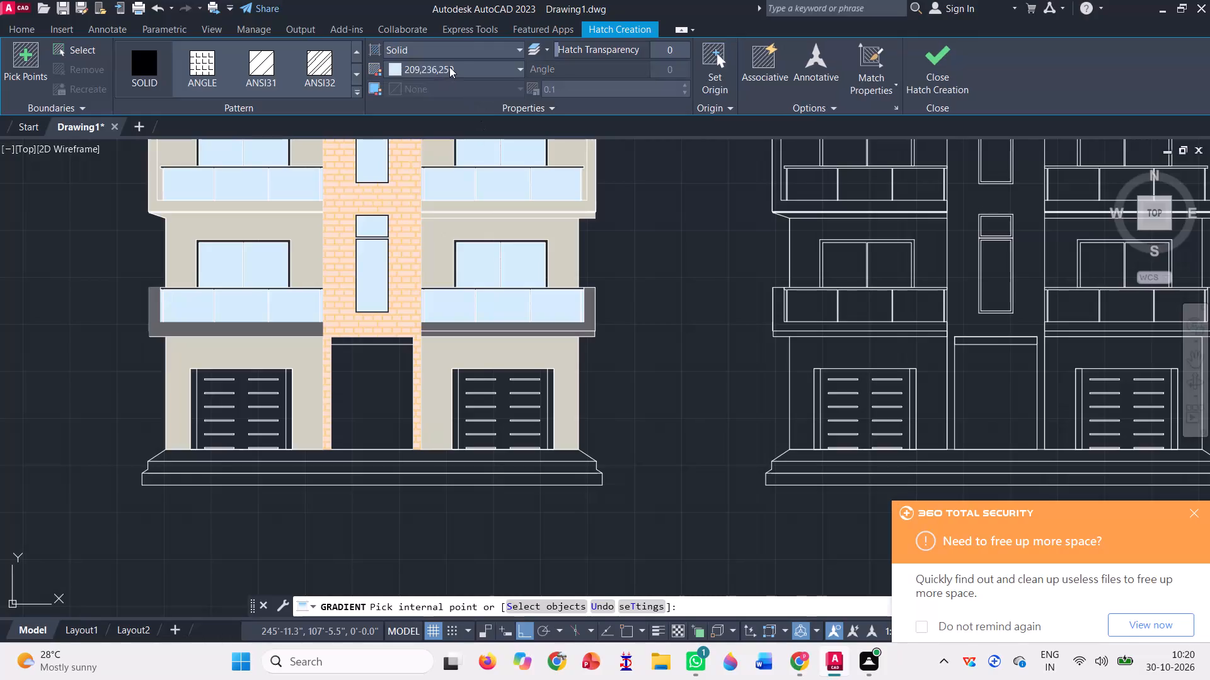
pyautogui.click(447, 65)
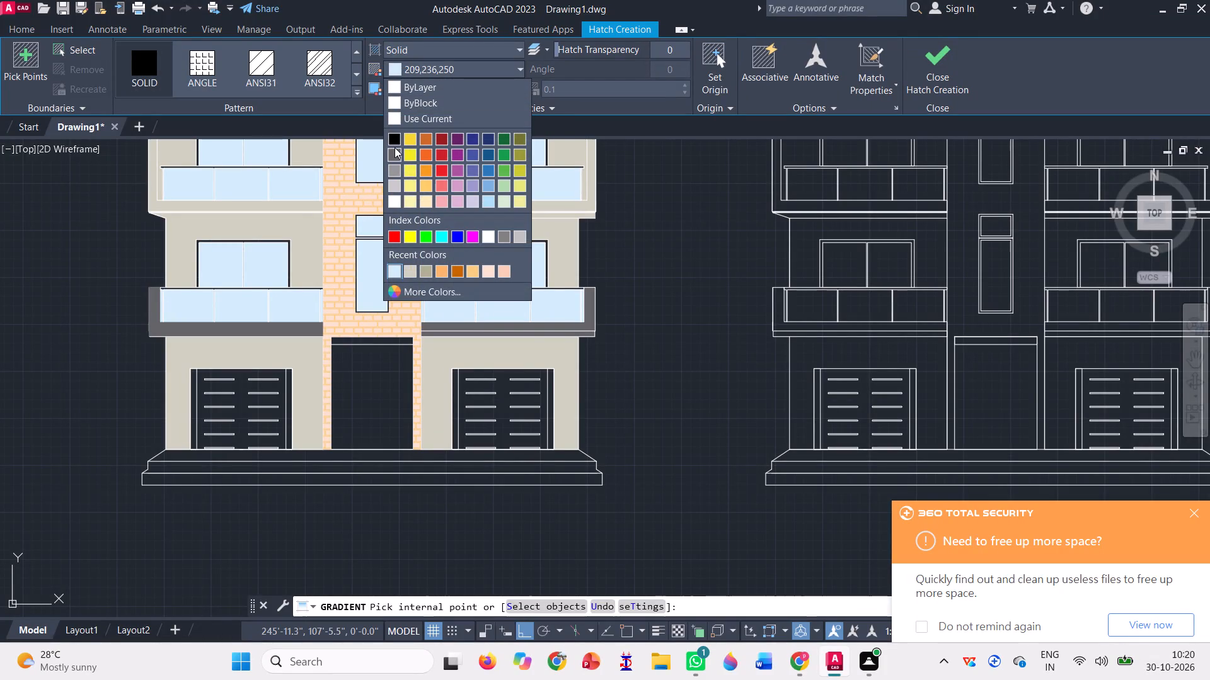
pyautogui.click(442, 140)
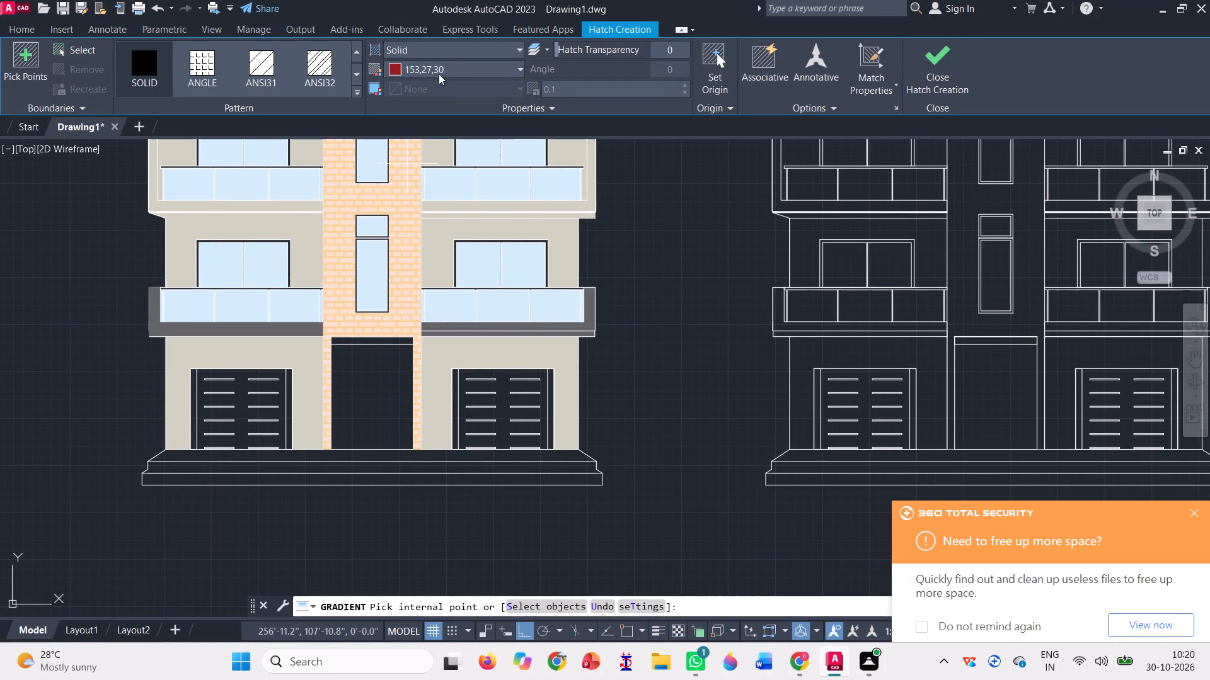
# Find the orange-brown shade DIC 201 in the DIC COLOR GUIDE(R) colour book and select it for the hatch.
pyautogui.click(445, 67)
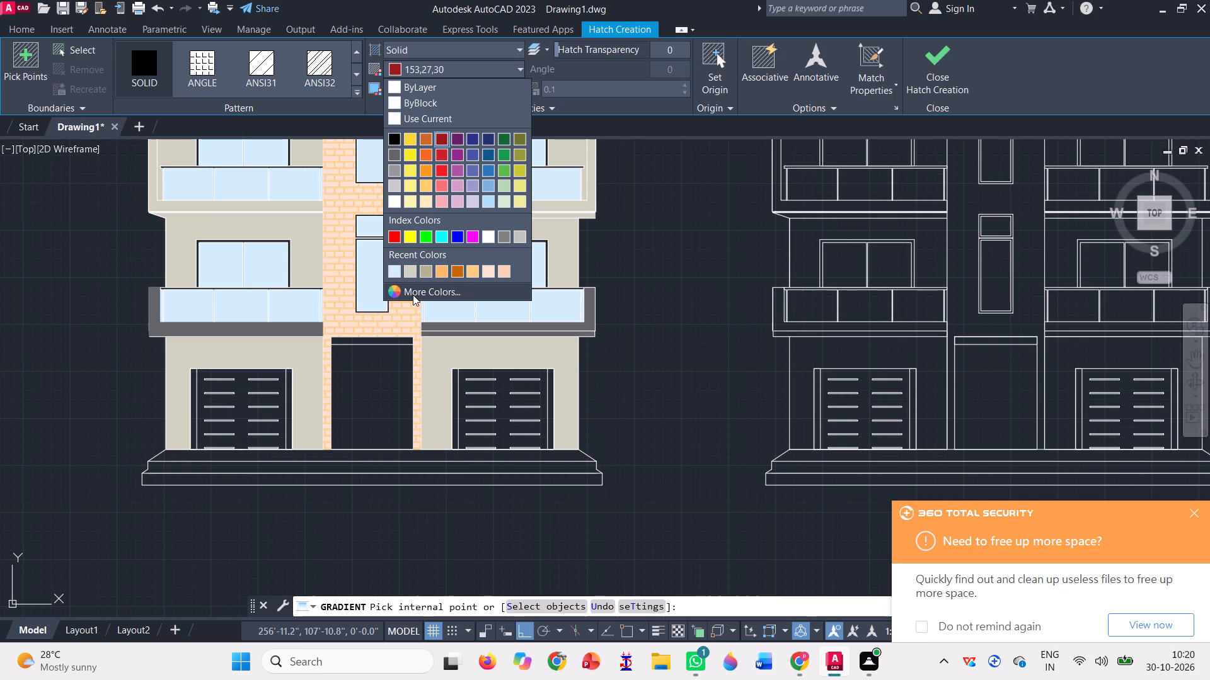
pyautogui.click(413, 295)
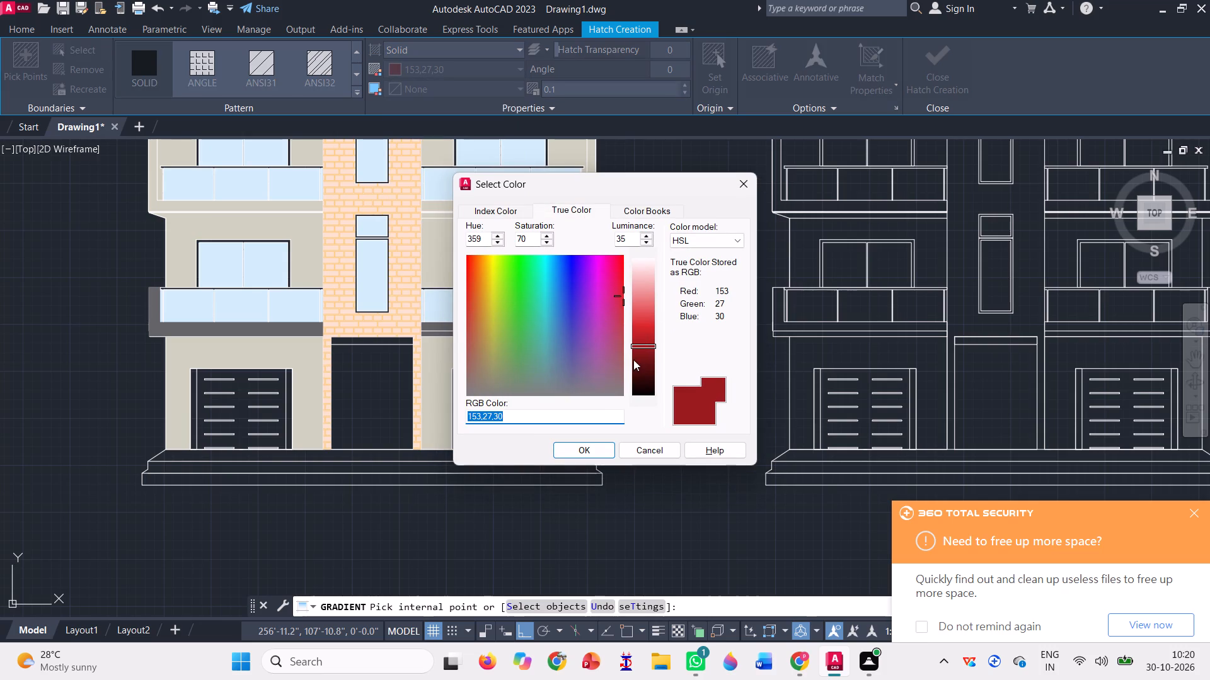
pyautogui.click(647, 207)
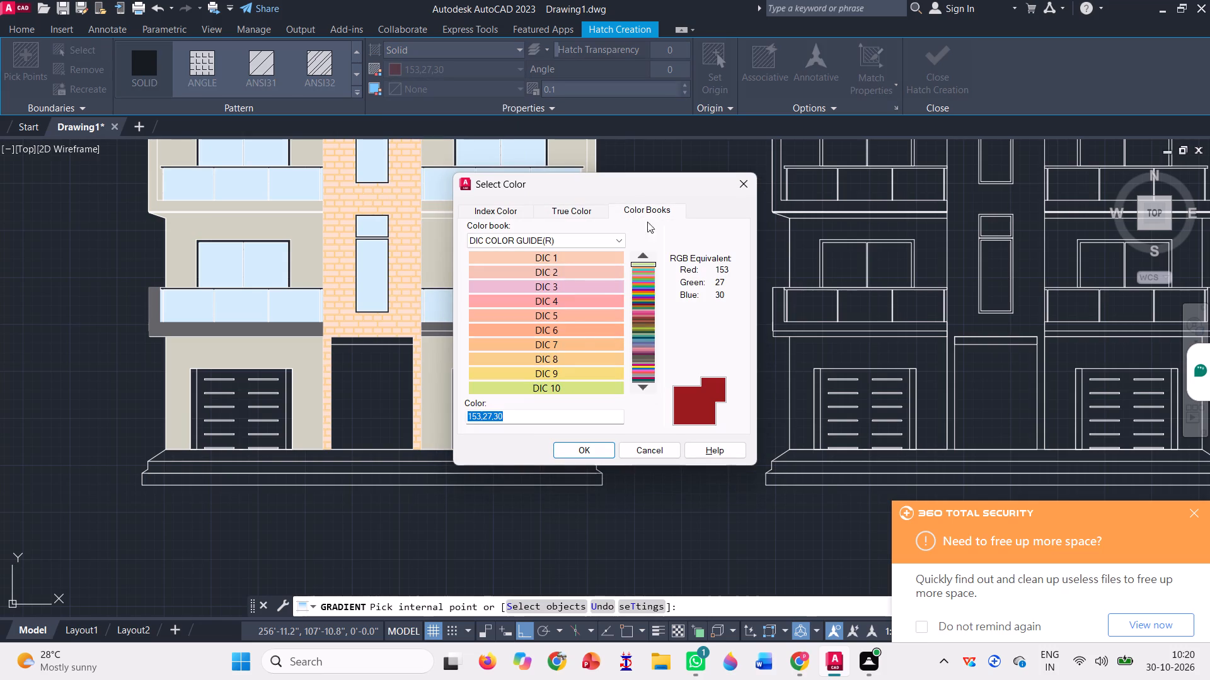
pyautogui.click(635, 388)
pyautogui.click(635, 388)
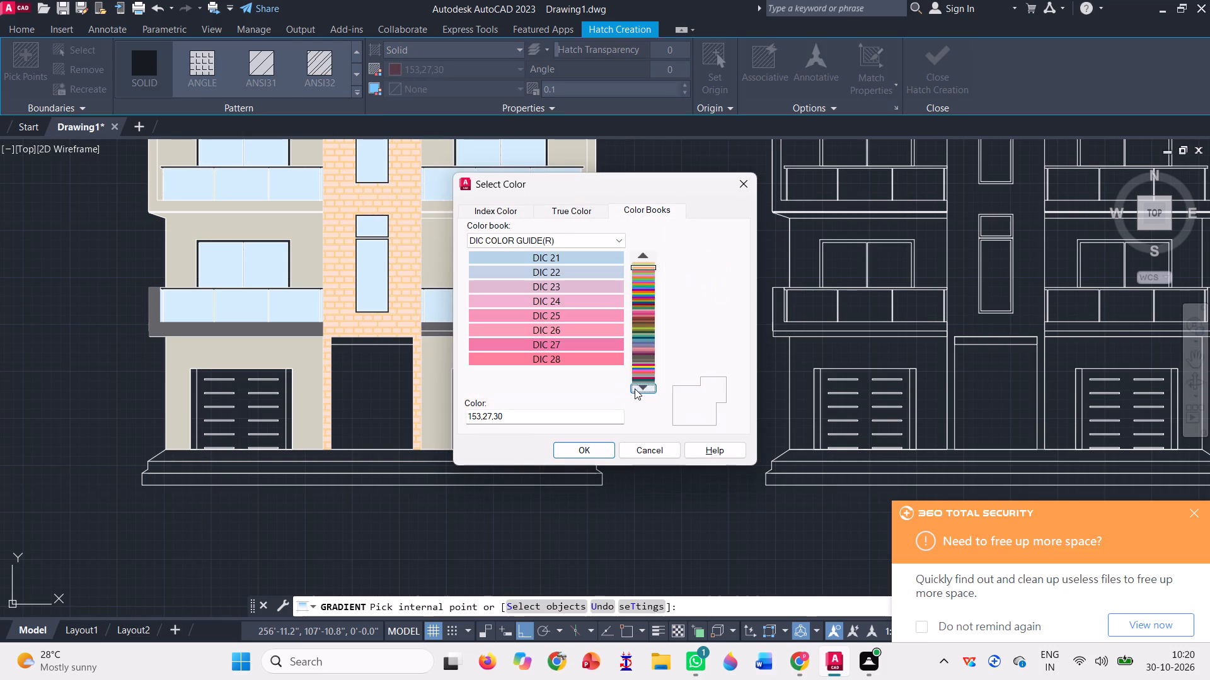
pyautogui.click(635, 388)
pyautogui.click(635, 388)
pyautogui.click(635, 388)
pyautogui.click(635, 388)
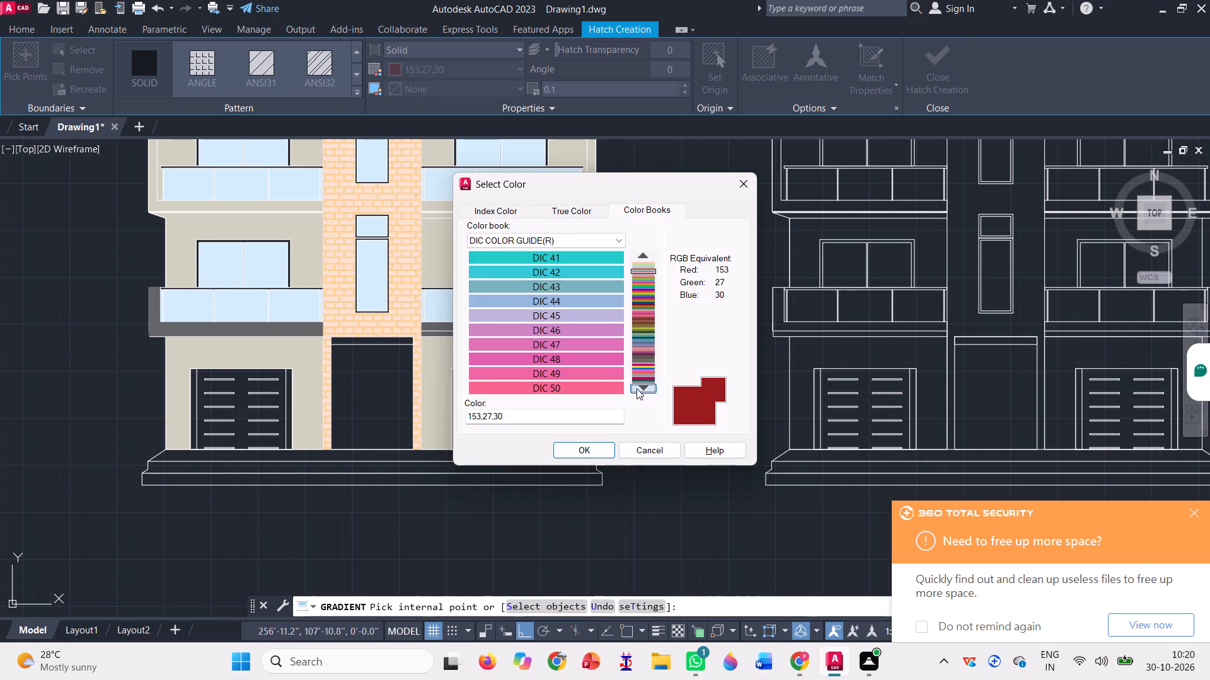
pyautogui.click(637, 388)
pyautogui.click(637, 388)
pyautogui.click(637, 388)
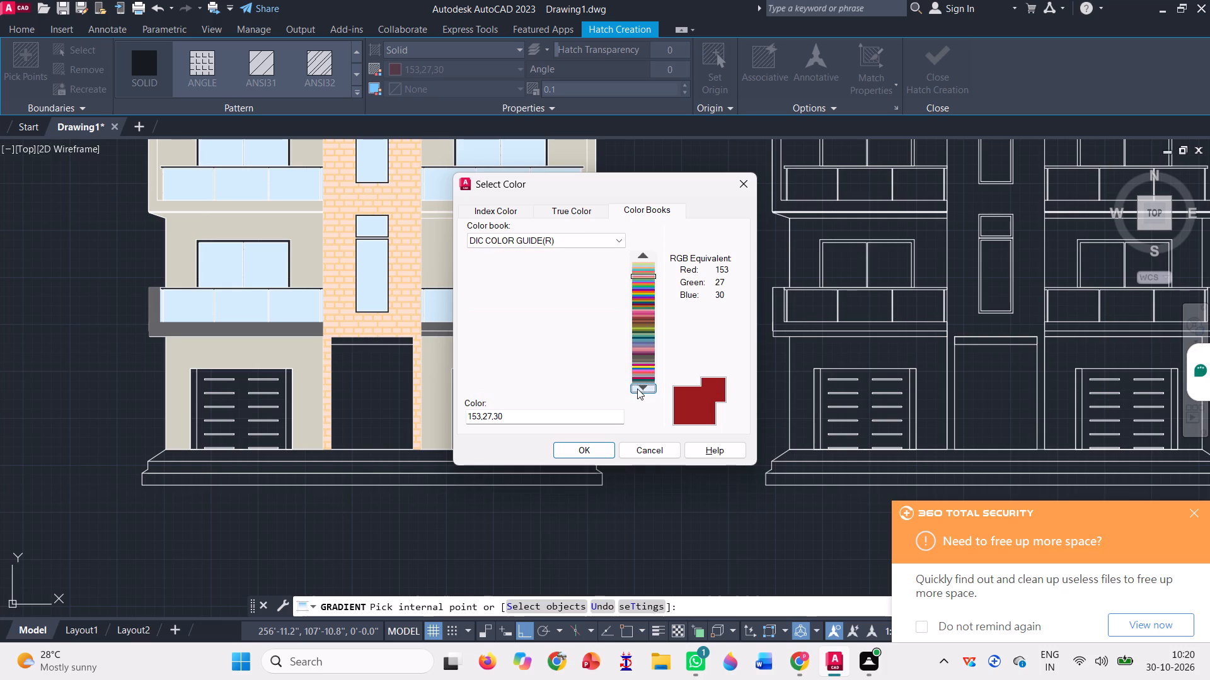
pyautogui.click(650, 392)
pyautogui.click(650, 392)
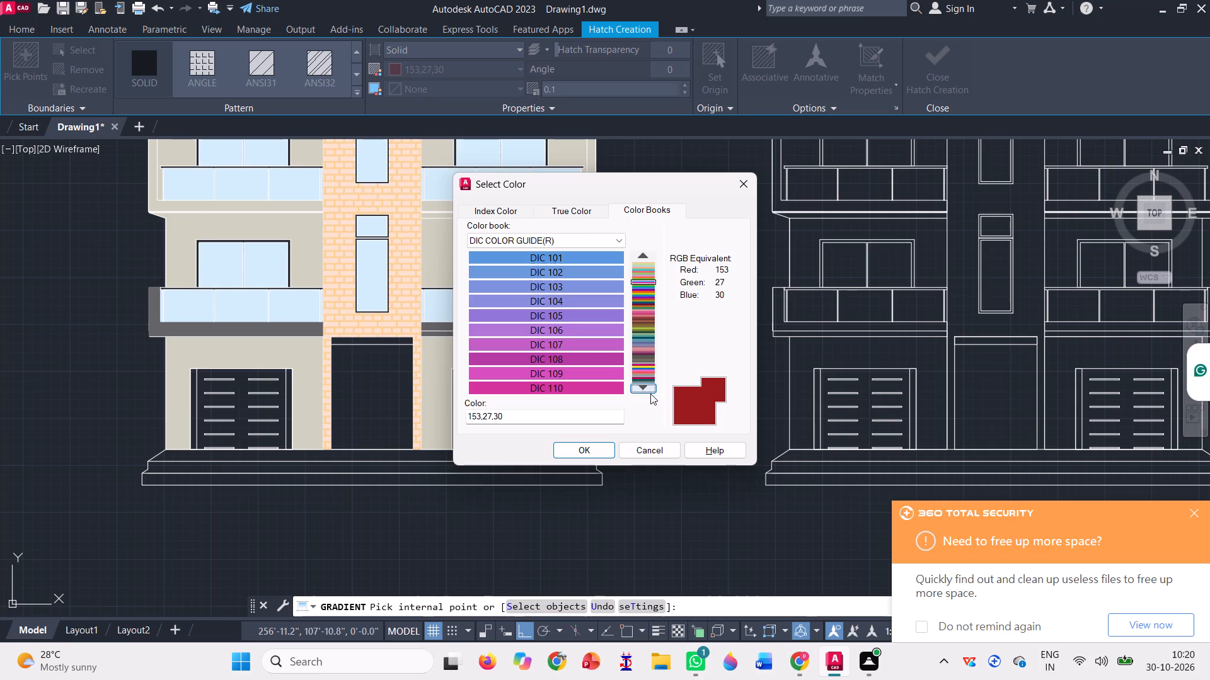
pyautogui.click(650, 394)
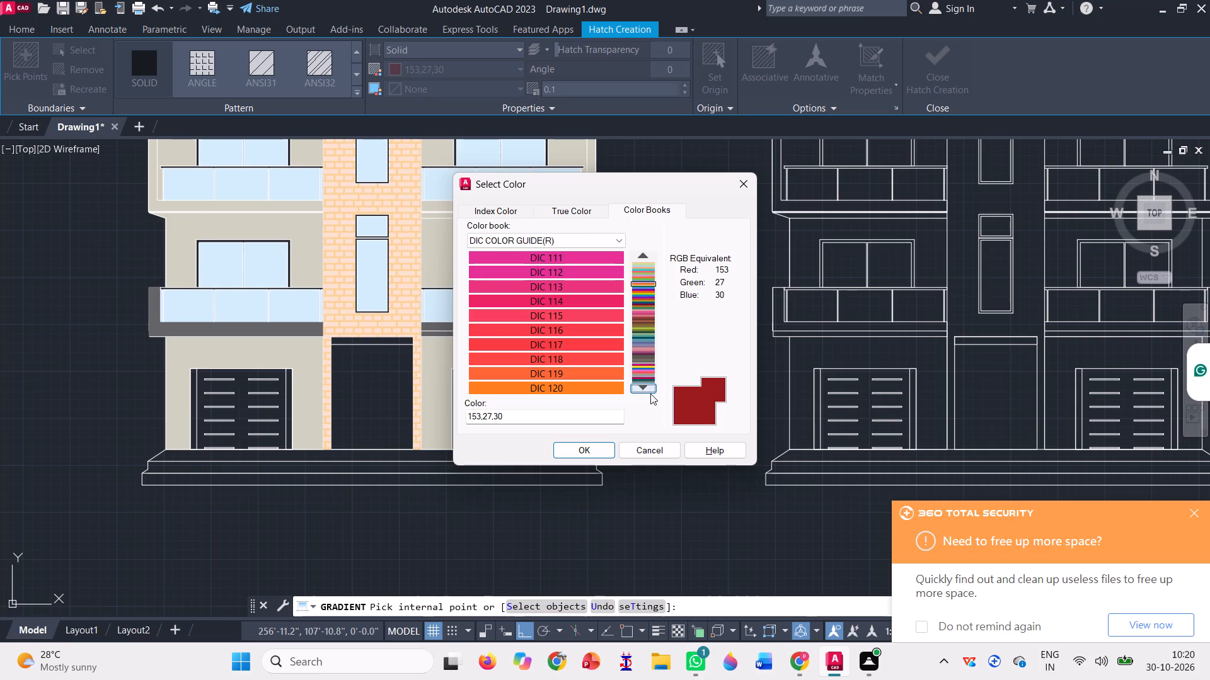
pyautogui.click(650, 393)
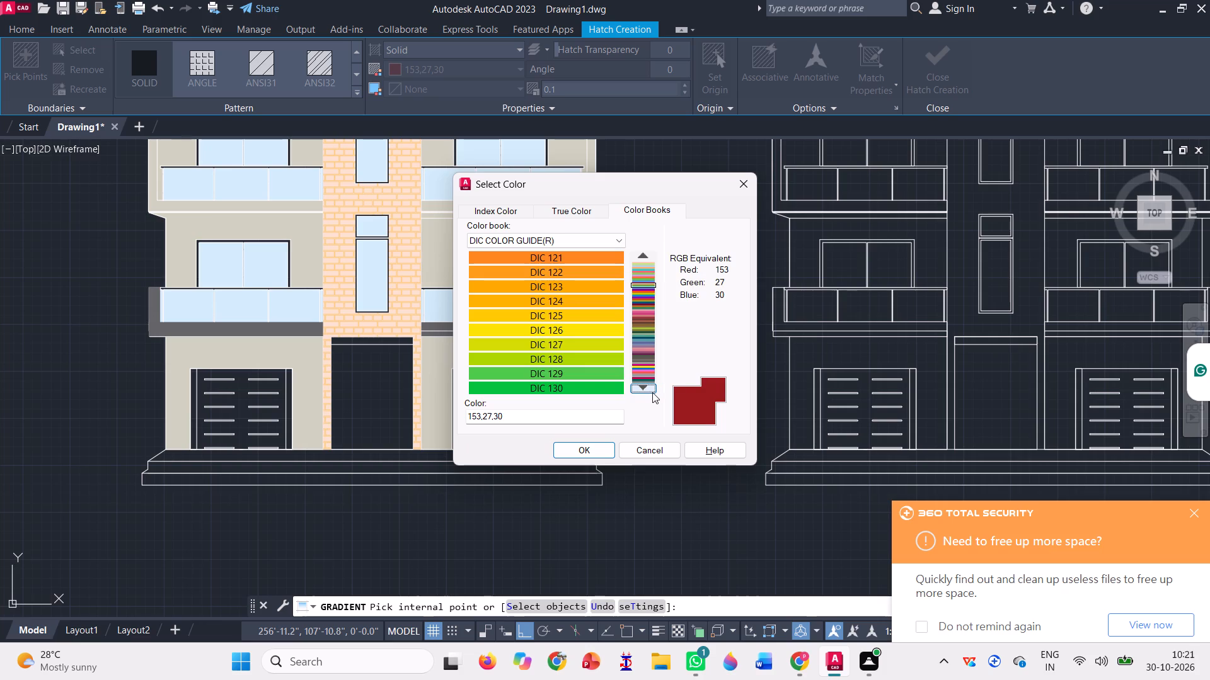
pyautogui.click(652, 392)
pyautogui.click(652, 392)
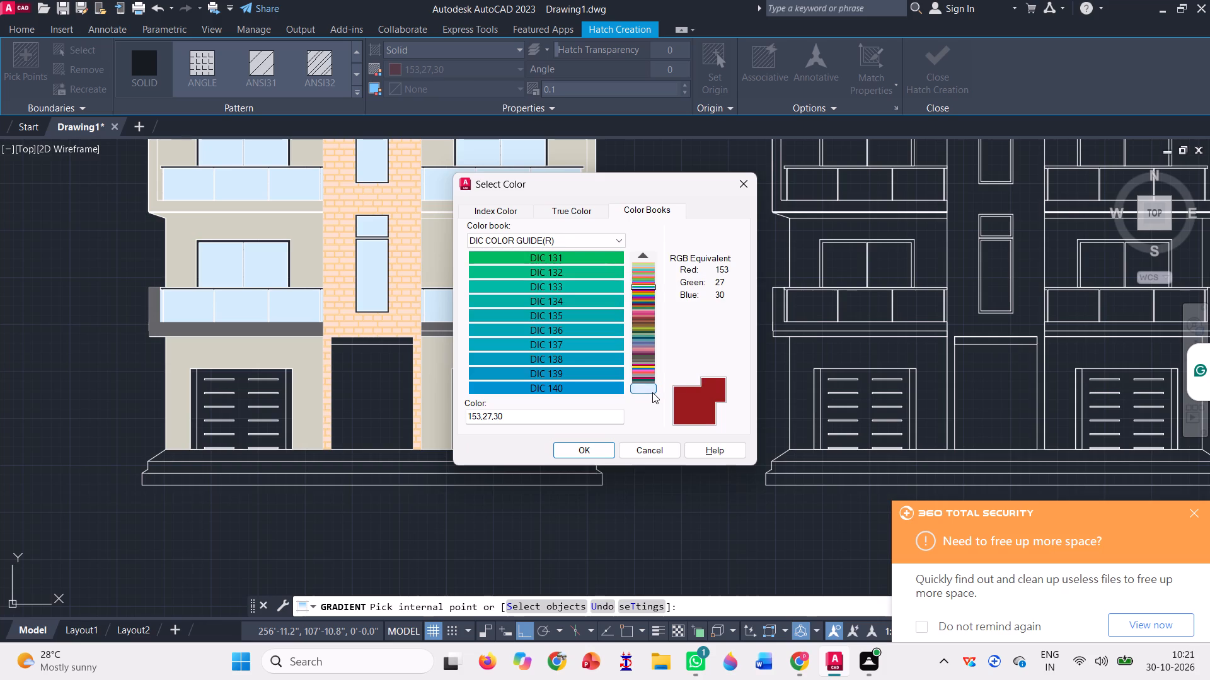
pyautogui.click(652, 392)
pyautogui.click(652, 392)
pyautogui.click(652, 392)
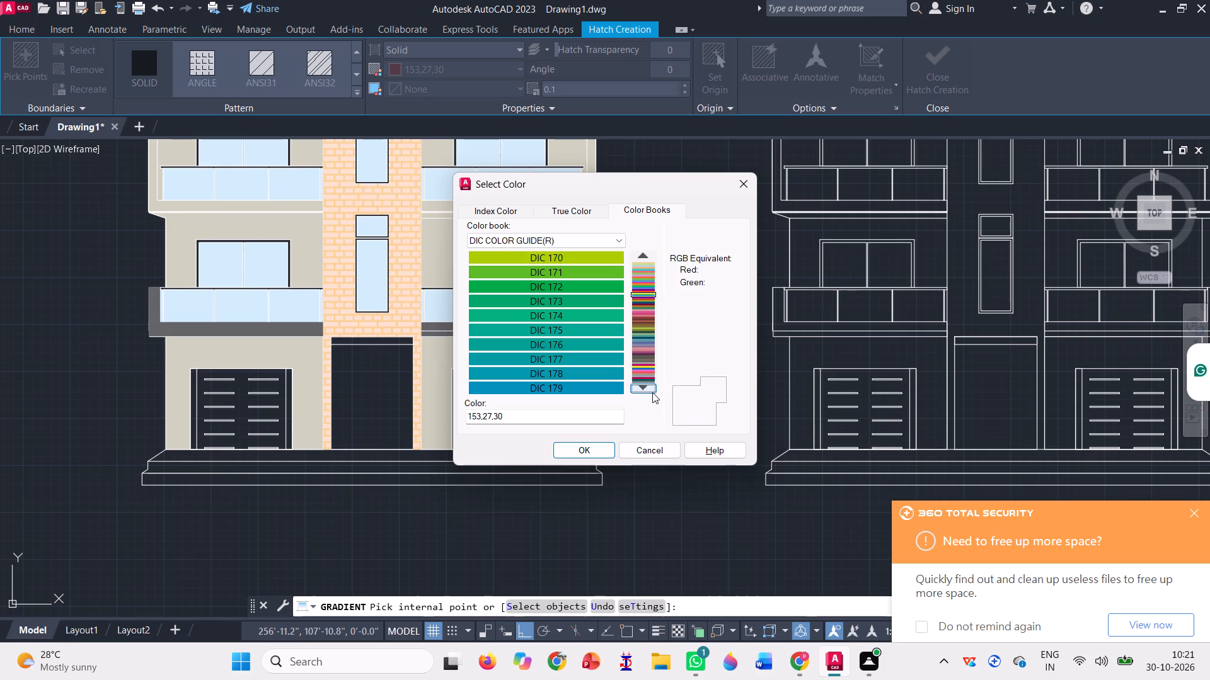
pyautogui.click(652, 392)
pyautogui.click(652, 392)
pyautogui.click(652, 392)
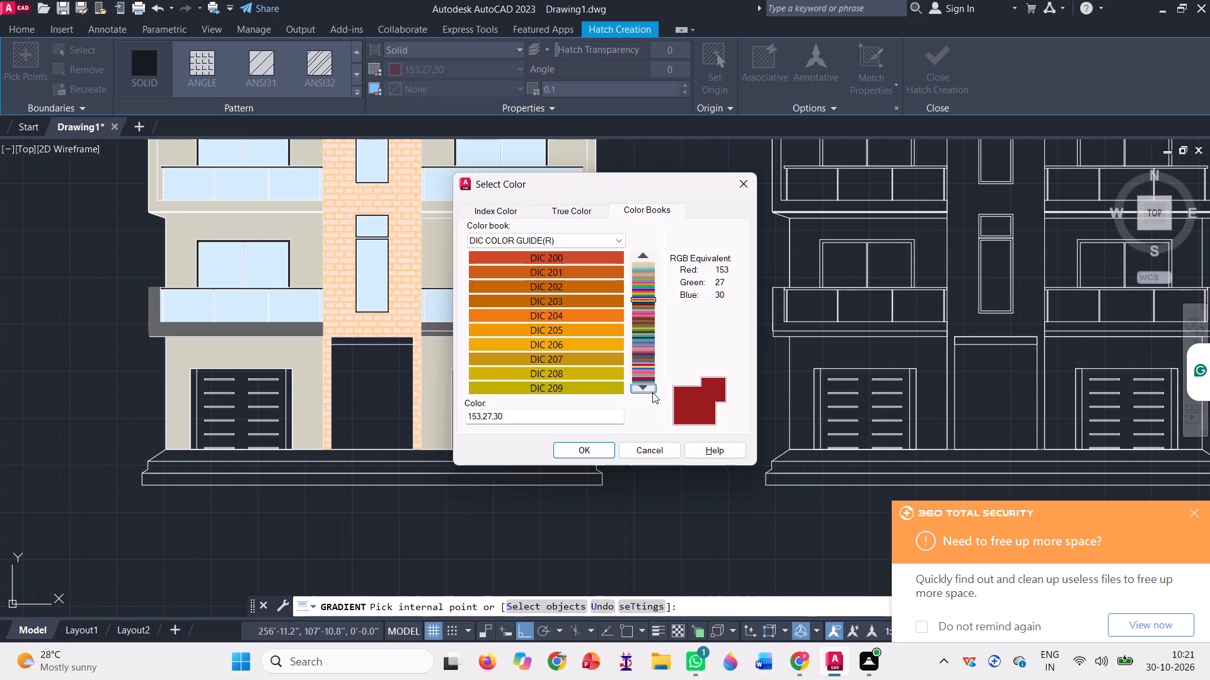
pyautogui.click(604, 270)
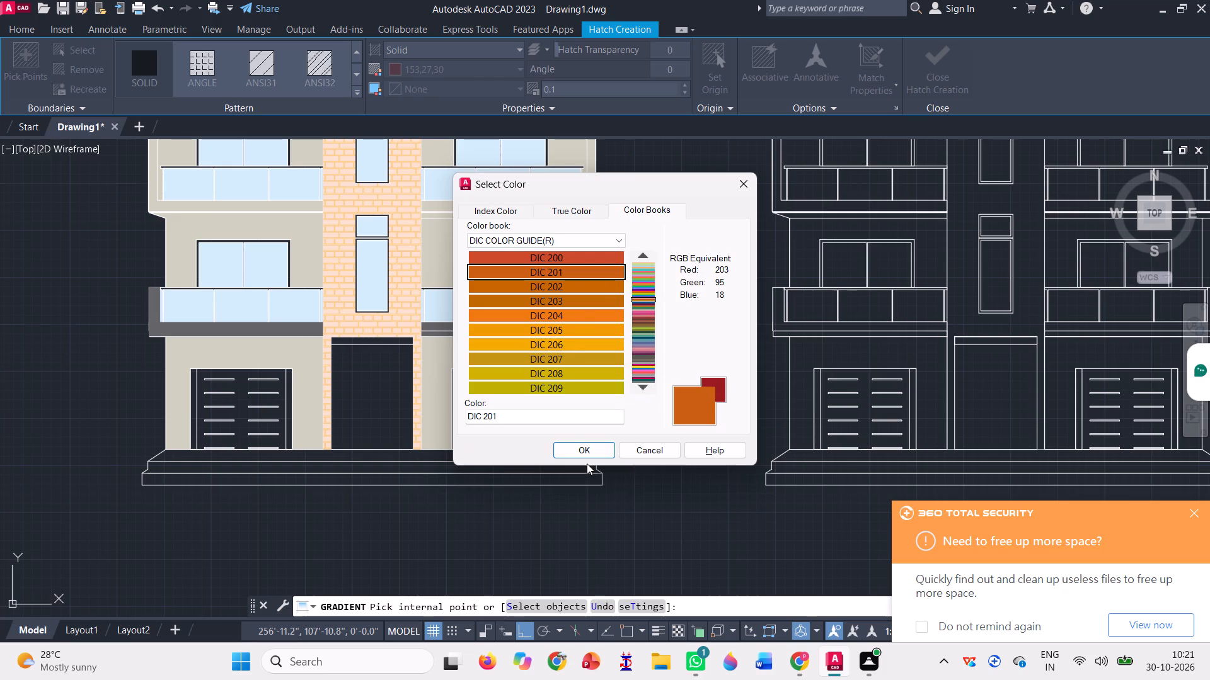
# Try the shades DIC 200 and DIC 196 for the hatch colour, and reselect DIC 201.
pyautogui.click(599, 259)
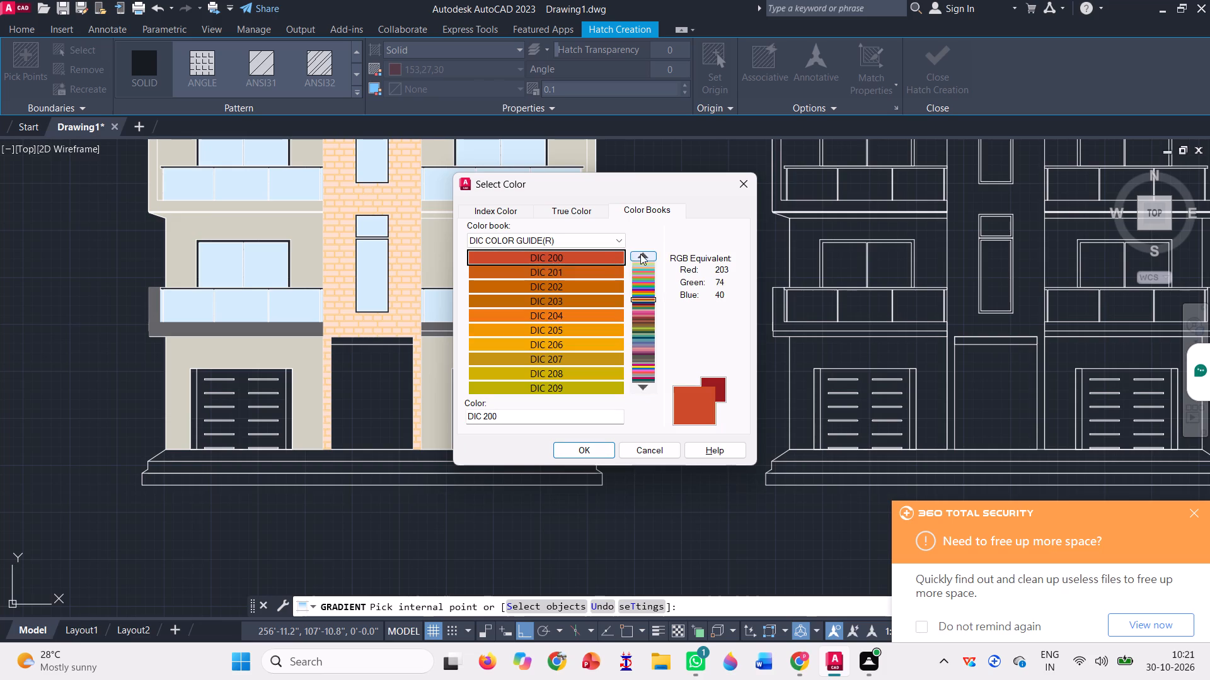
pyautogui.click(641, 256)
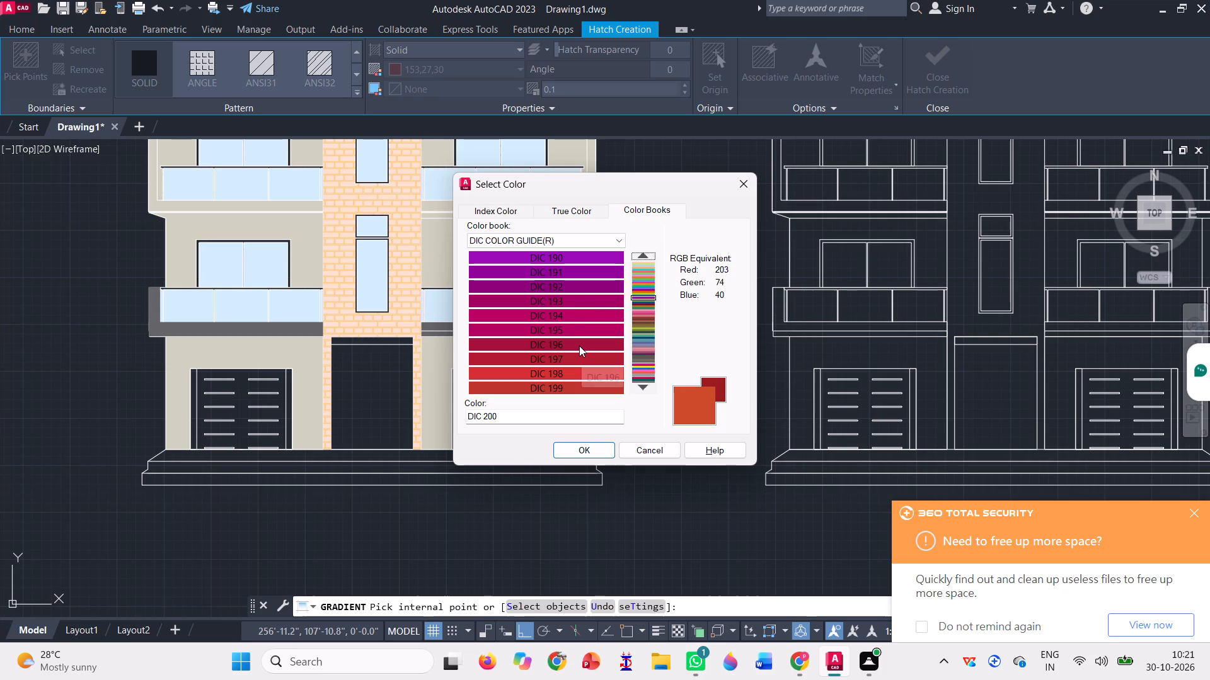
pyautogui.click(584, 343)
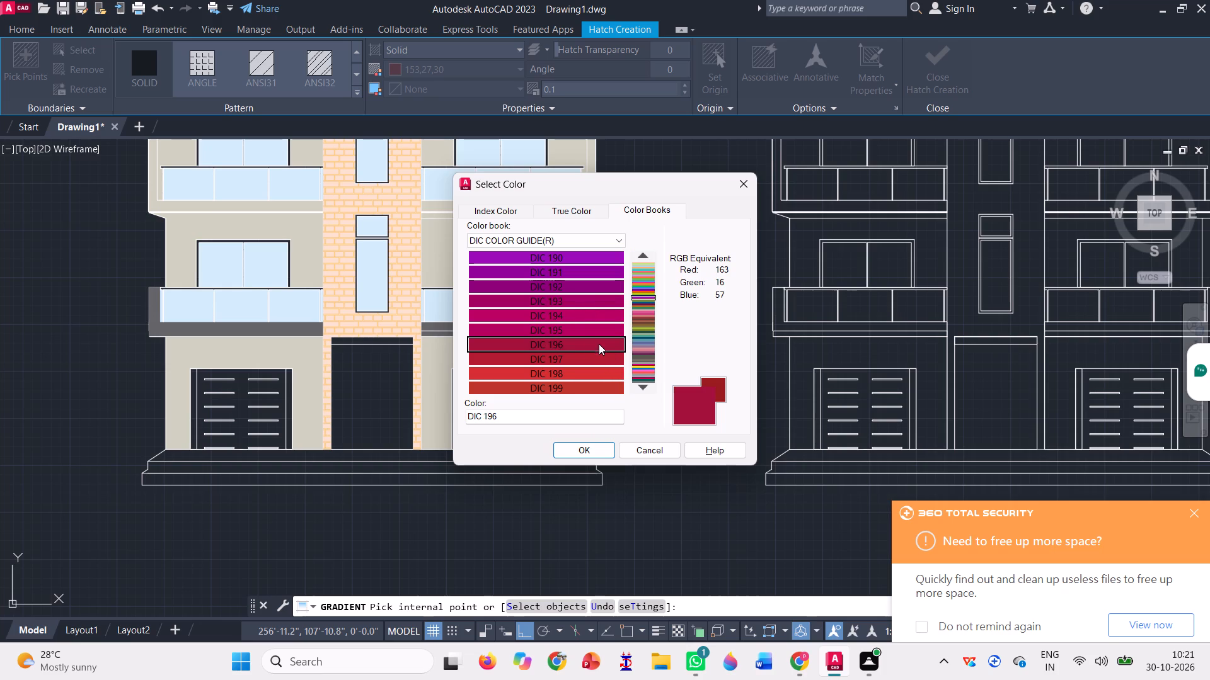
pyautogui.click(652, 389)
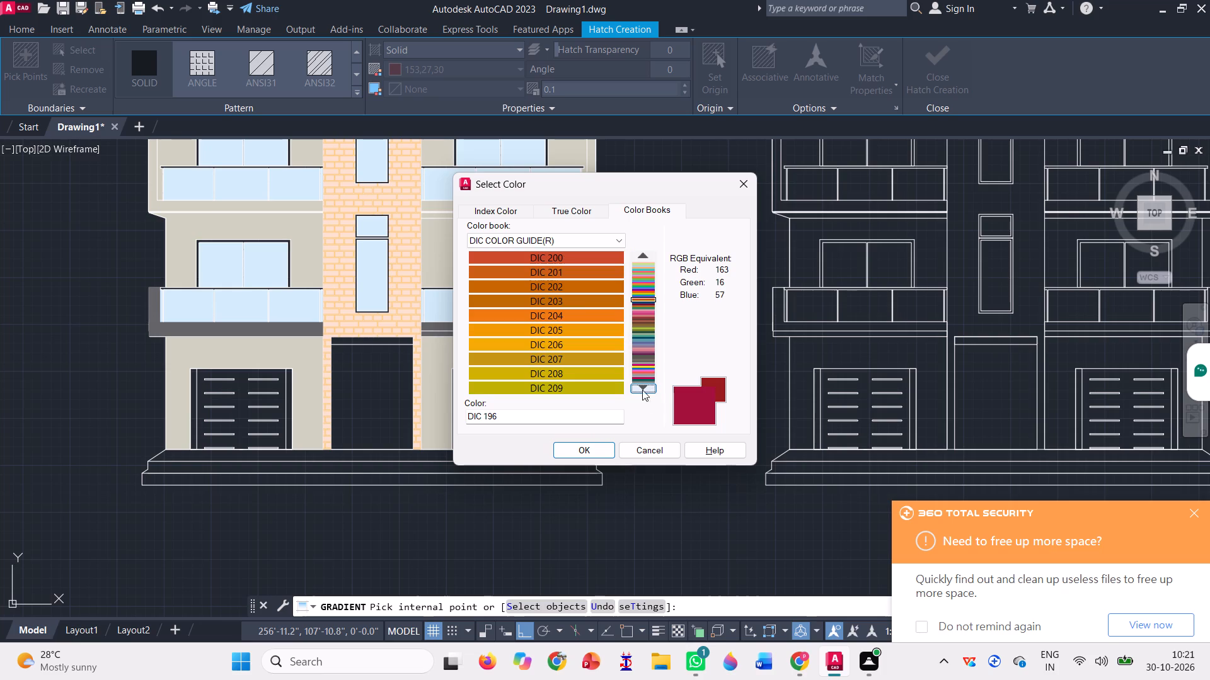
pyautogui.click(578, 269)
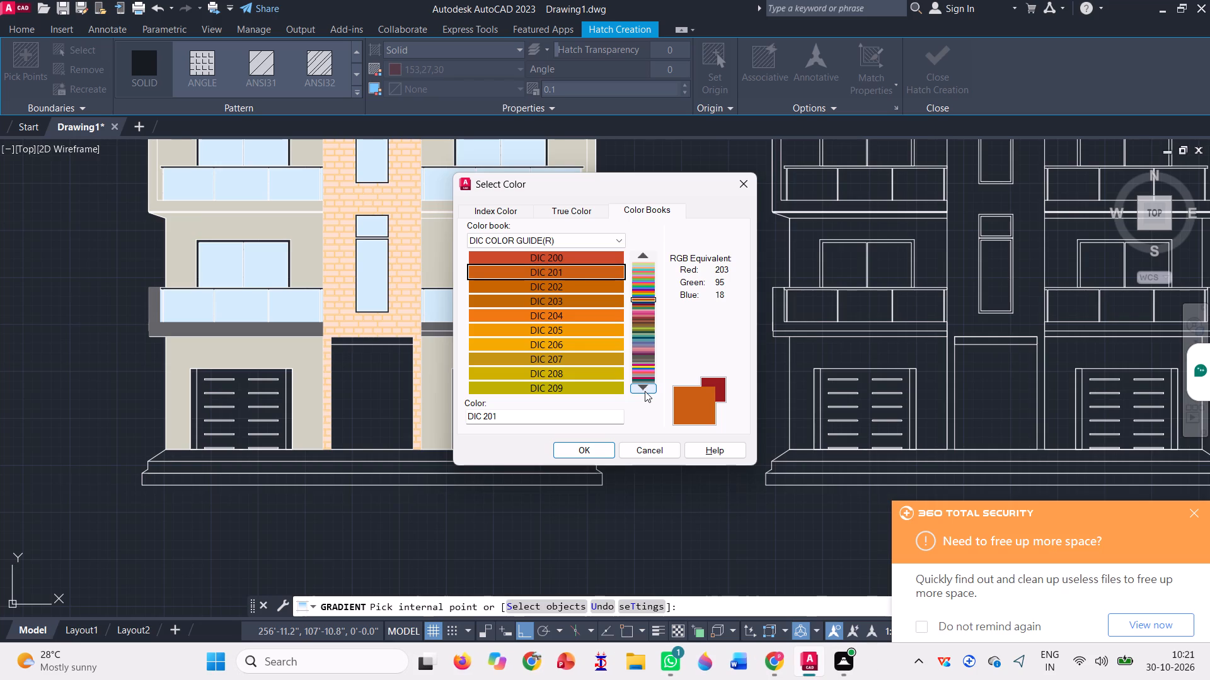
# Browse further shades in the DIC COLOR GUIDE(R) book and accept DIC 201 as the solid hatch colour.
pyautogui.click(645, 391)
pyautogui.click(645, 388)
pyautogui.click(645, 388)
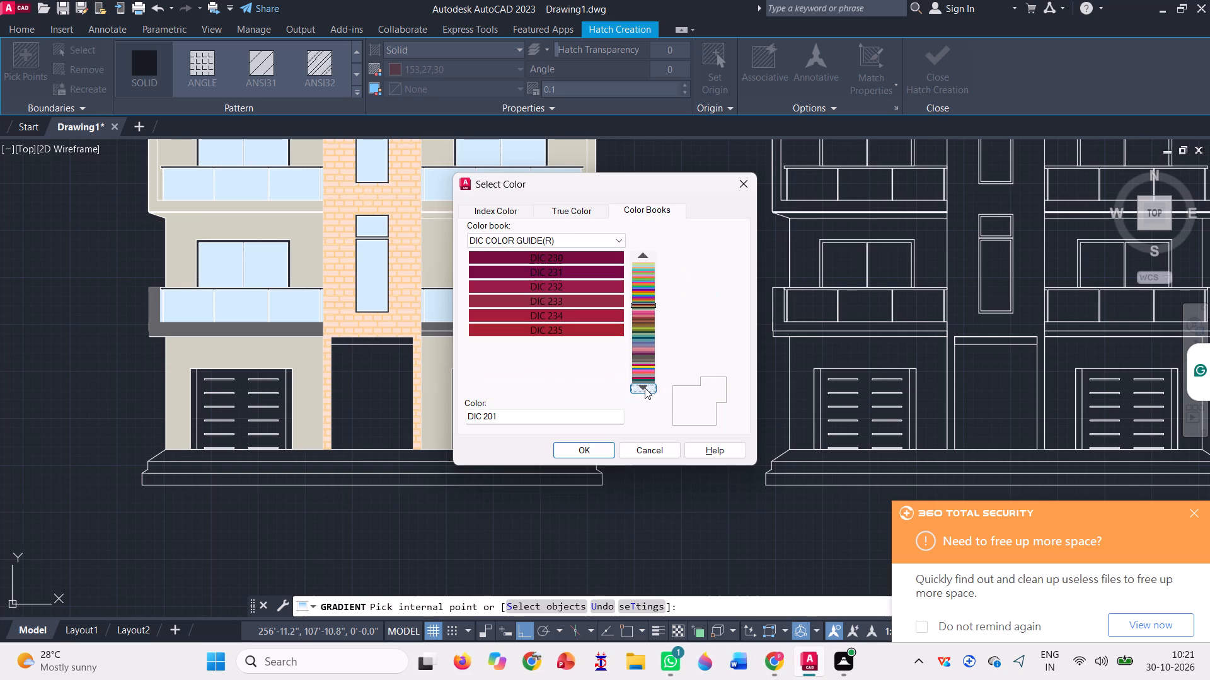
pyautogui.click(645, 388)
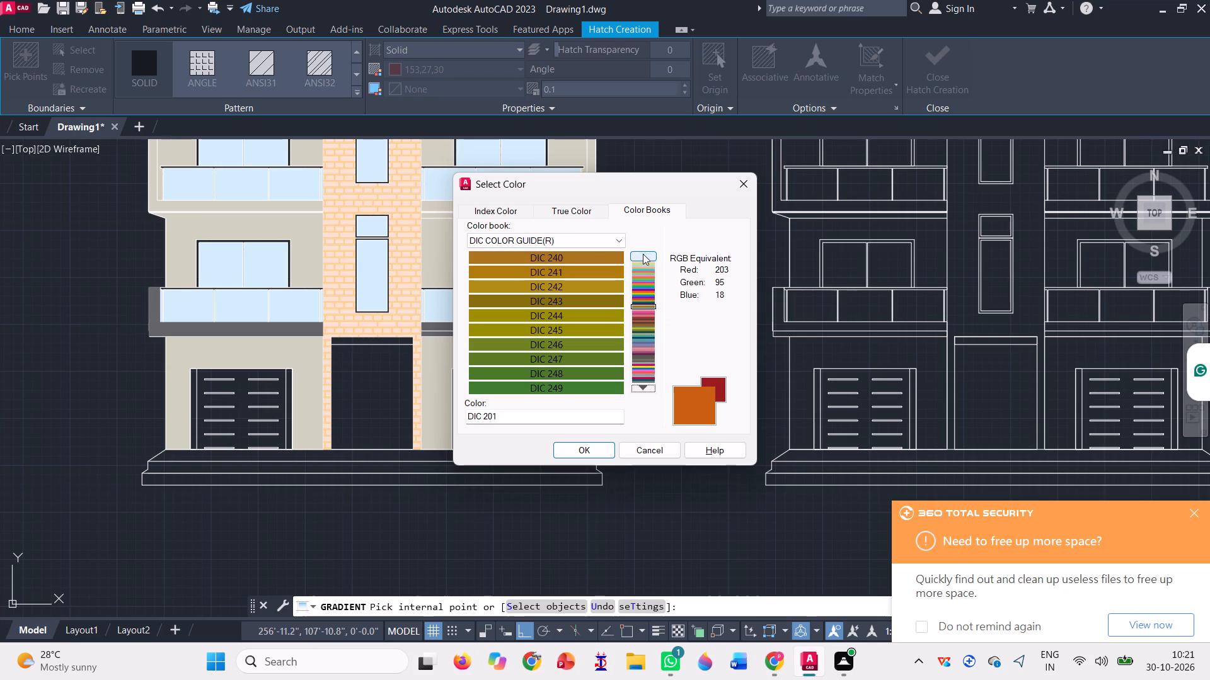
pyautogui.click(638, 250)
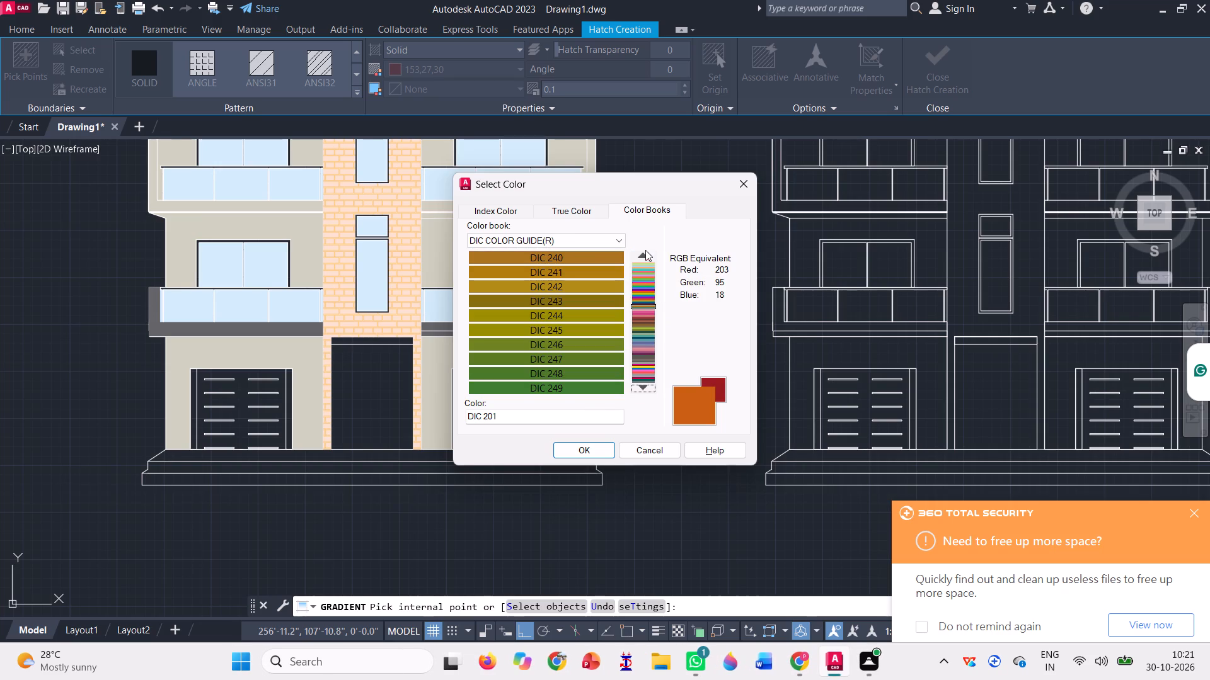
pyautogui.click(646, 257)
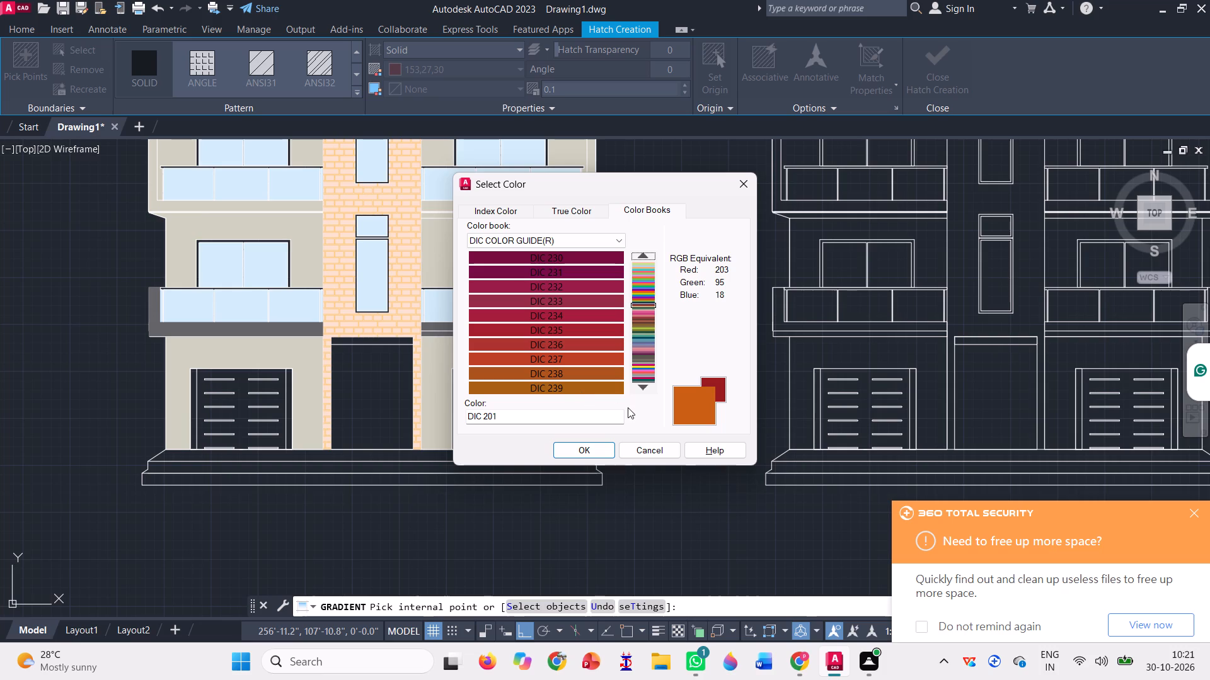
pyautogui.click(591, 447)
# Fill the left garage door's slatted panel and its right frame strip with the solid DIC 201 hatch.
pyautogui.scroll(3, 250, 407)
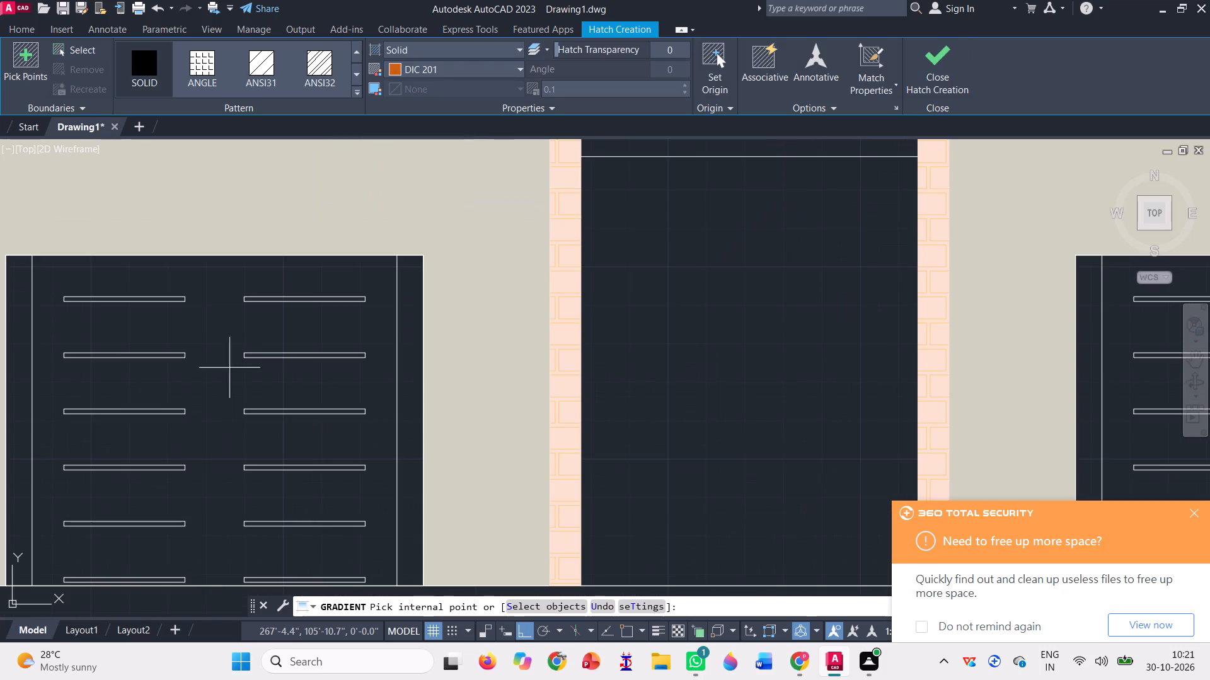
pyautogui.click(212, 300)
pyautogui.scroll(-1, 212, 300)
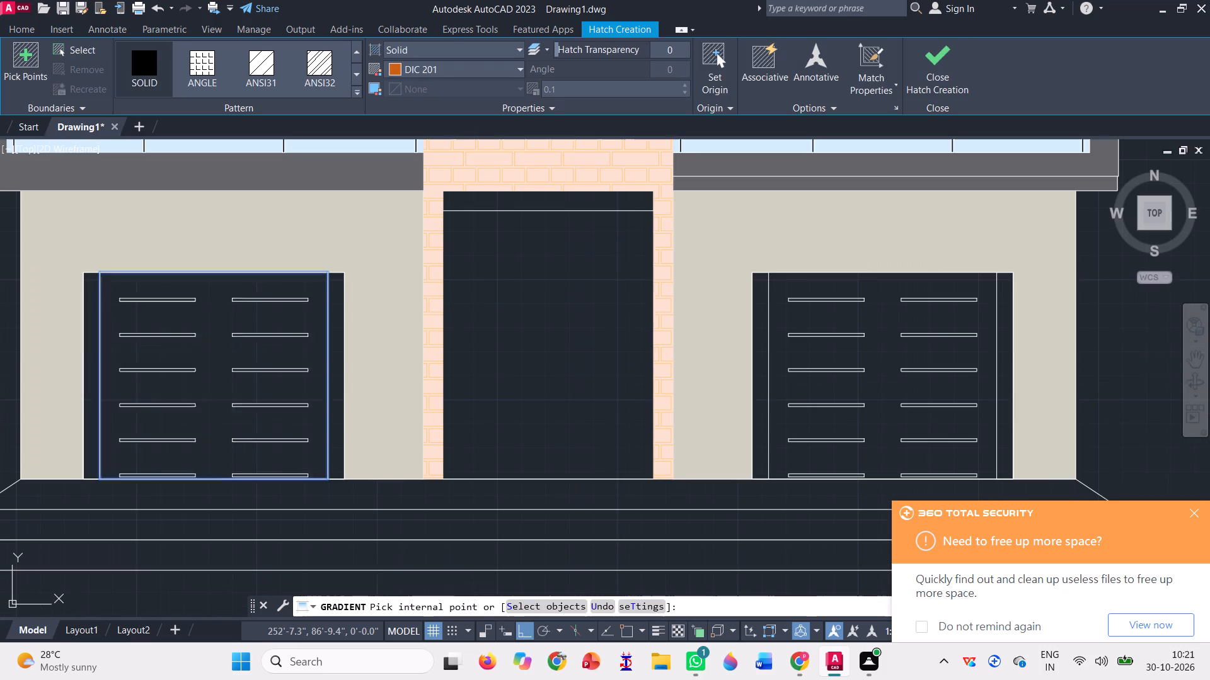
pyautogui.scroll(3, 344, 315)
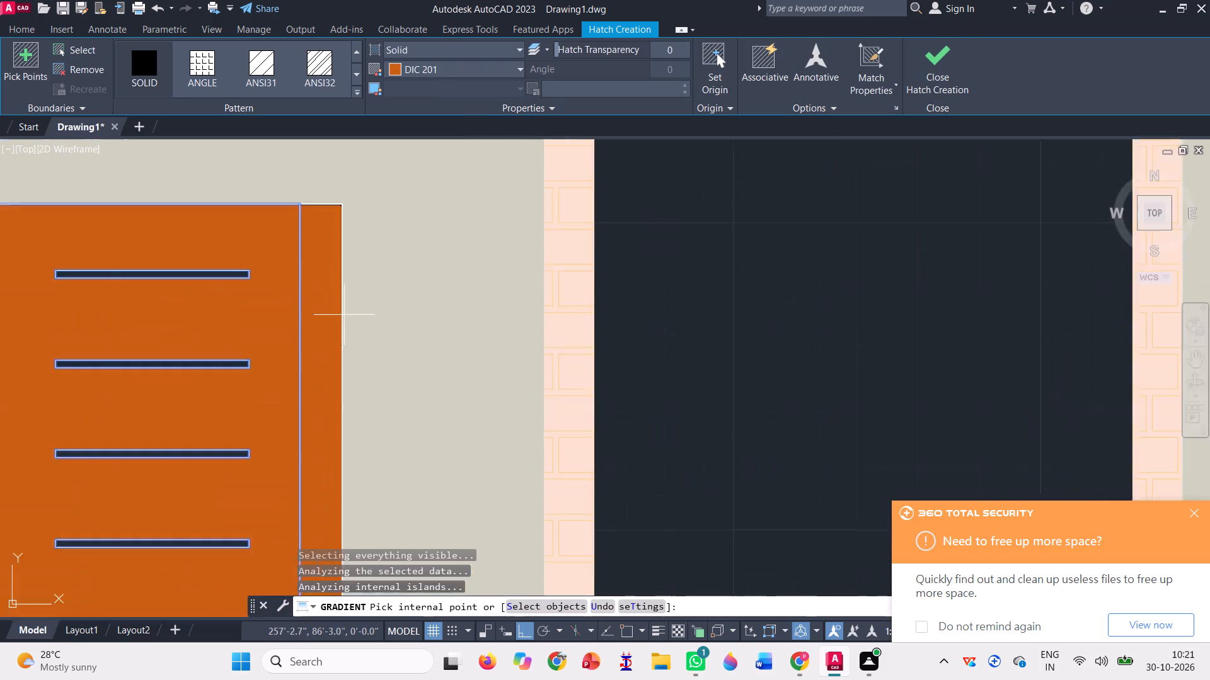
pyautogui.click(331, 312)
pyautogui.scroll(-3, 331, 312)
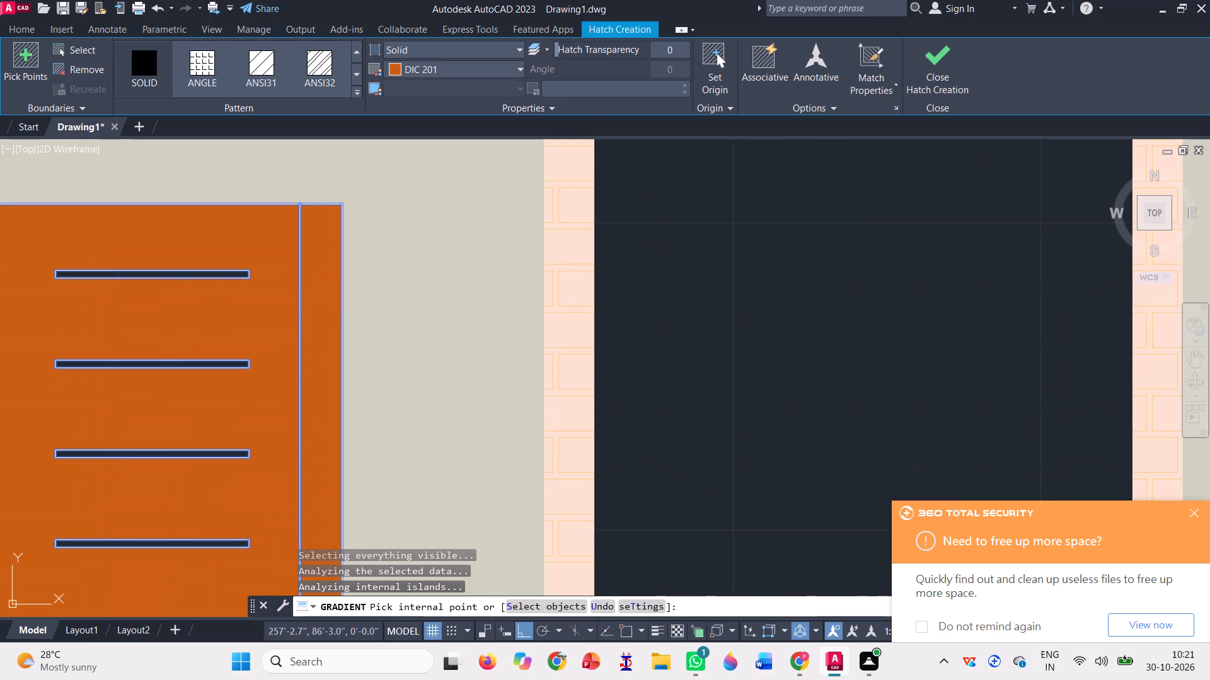
pyautogui.scroll(-2, 389, 332)
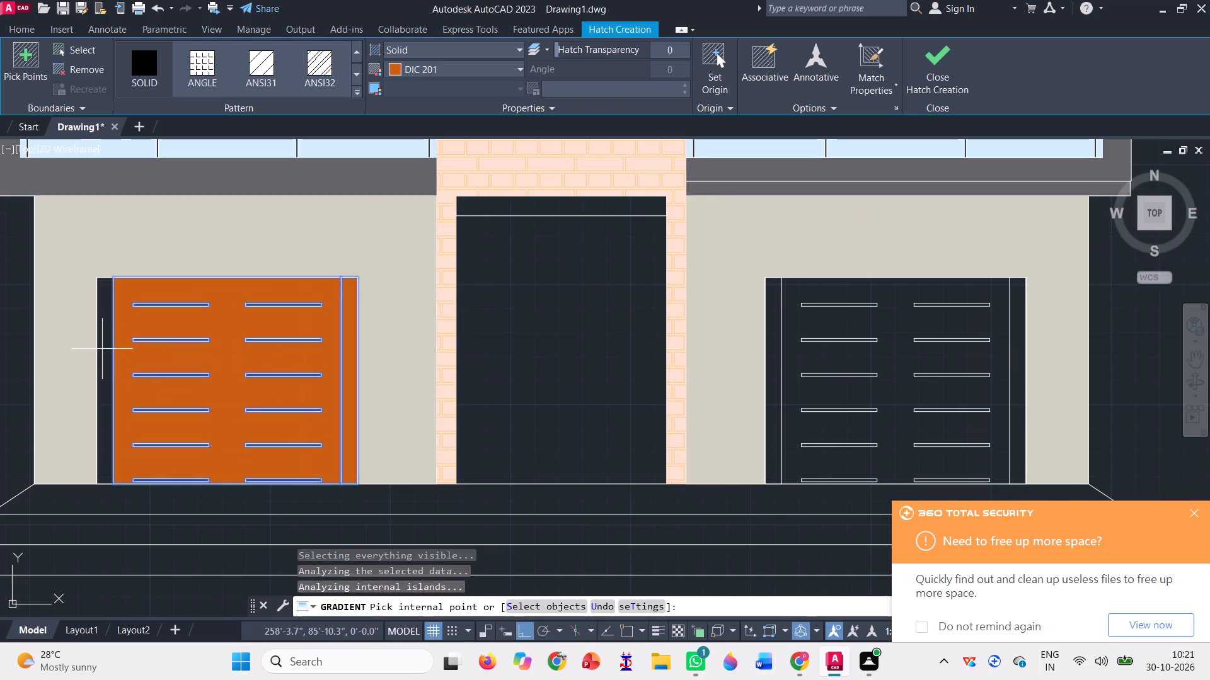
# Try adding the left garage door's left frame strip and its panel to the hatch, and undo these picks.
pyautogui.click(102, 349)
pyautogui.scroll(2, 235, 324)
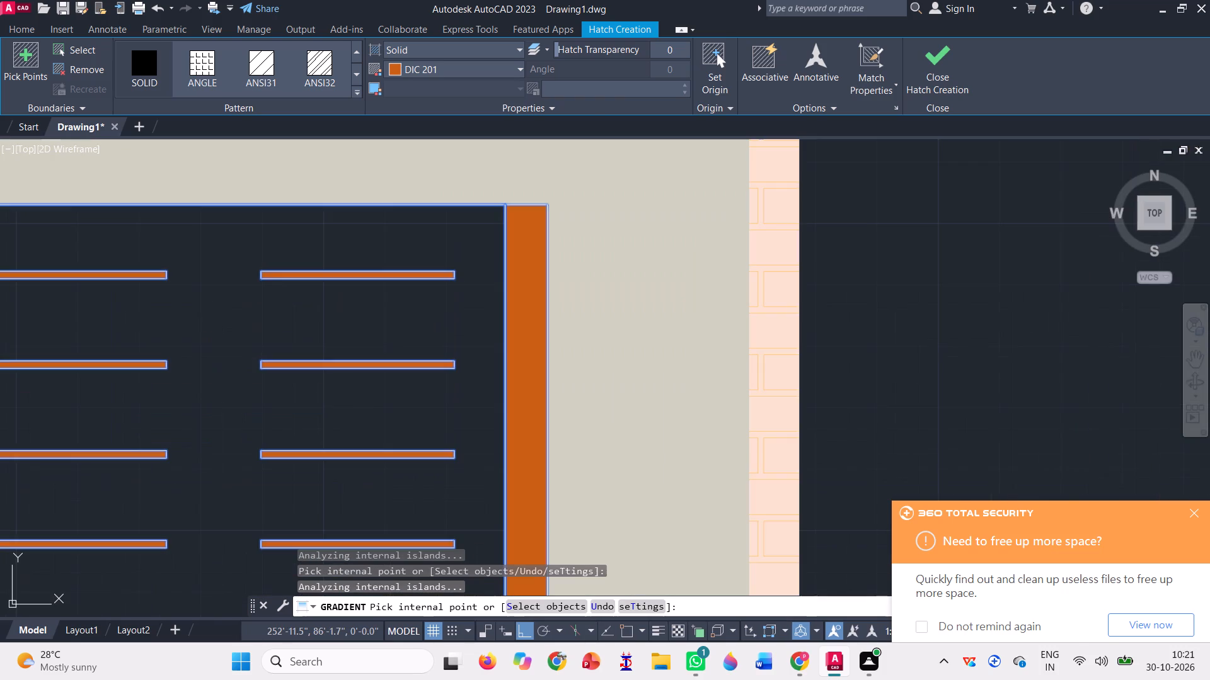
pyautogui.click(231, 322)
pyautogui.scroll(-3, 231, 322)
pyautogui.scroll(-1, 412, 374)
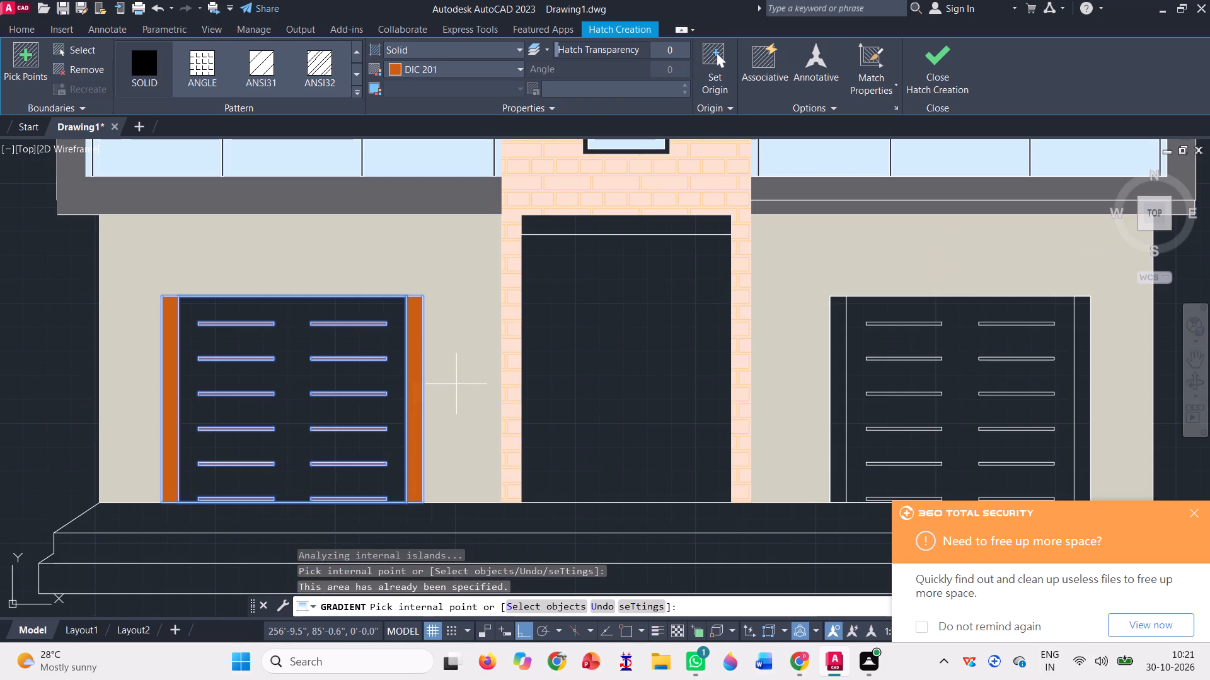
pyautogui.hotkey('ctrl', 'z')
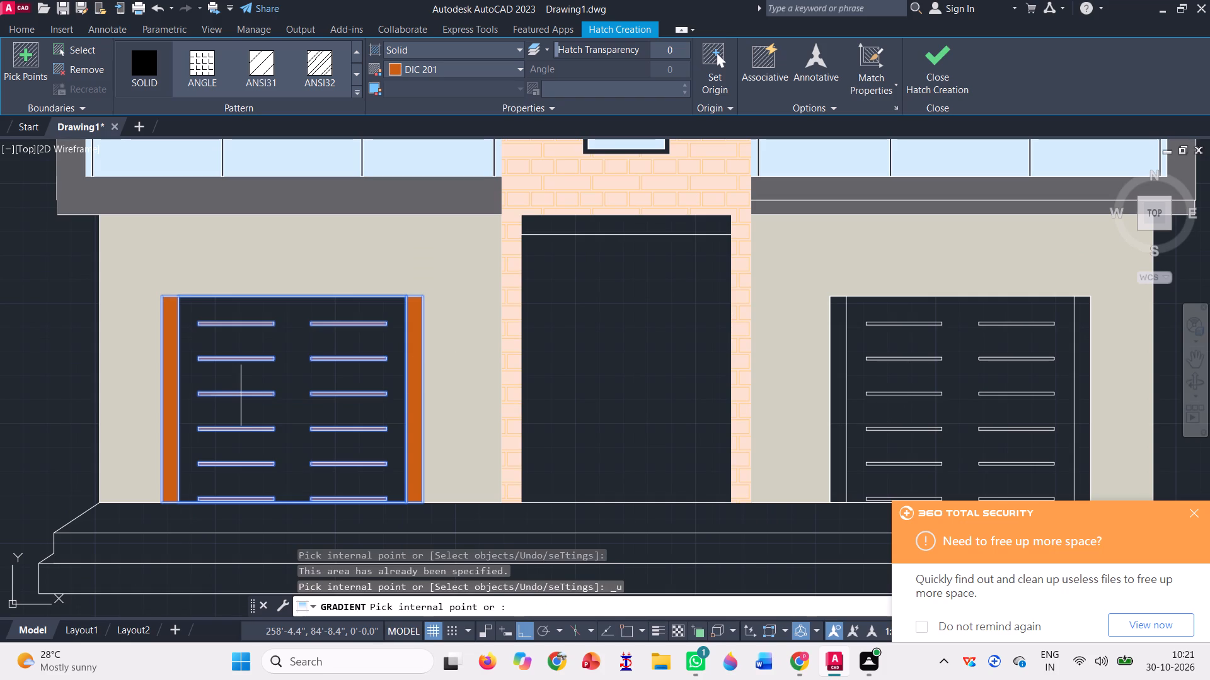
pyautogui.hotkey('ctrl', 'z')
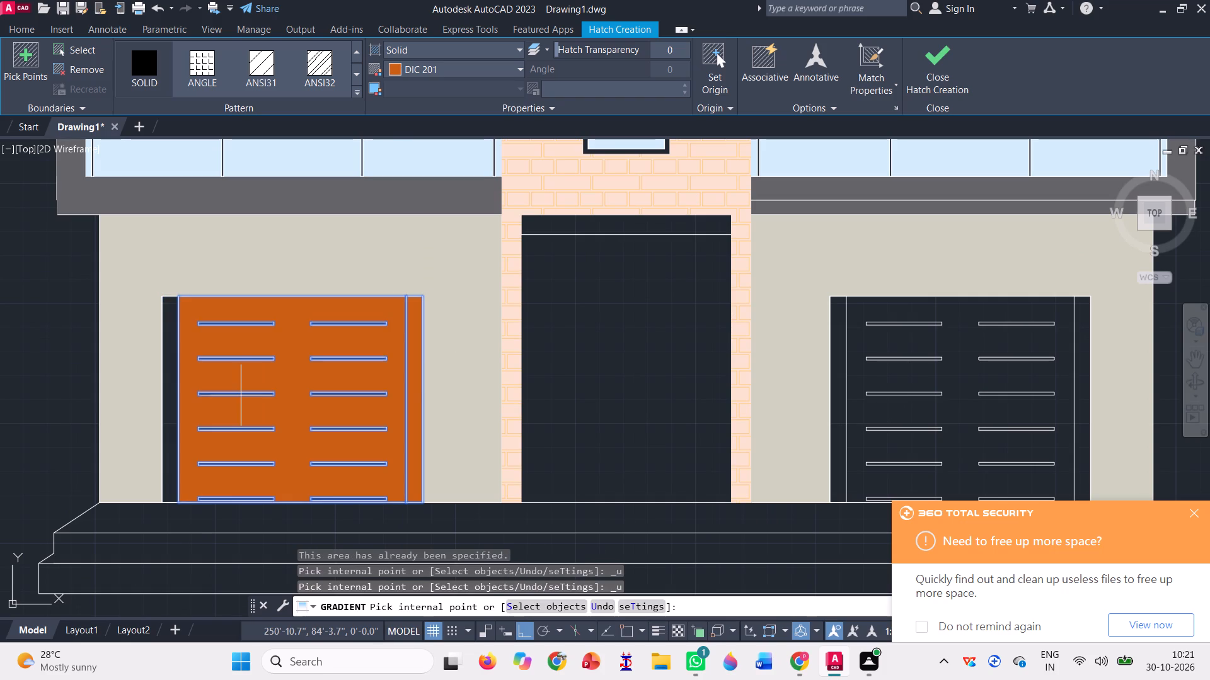
# Fill the right garage door's slatted panel and both of its frame strips with the solid DIC 201 hatch.
pyautogui.scroll(-1, 471, 290)
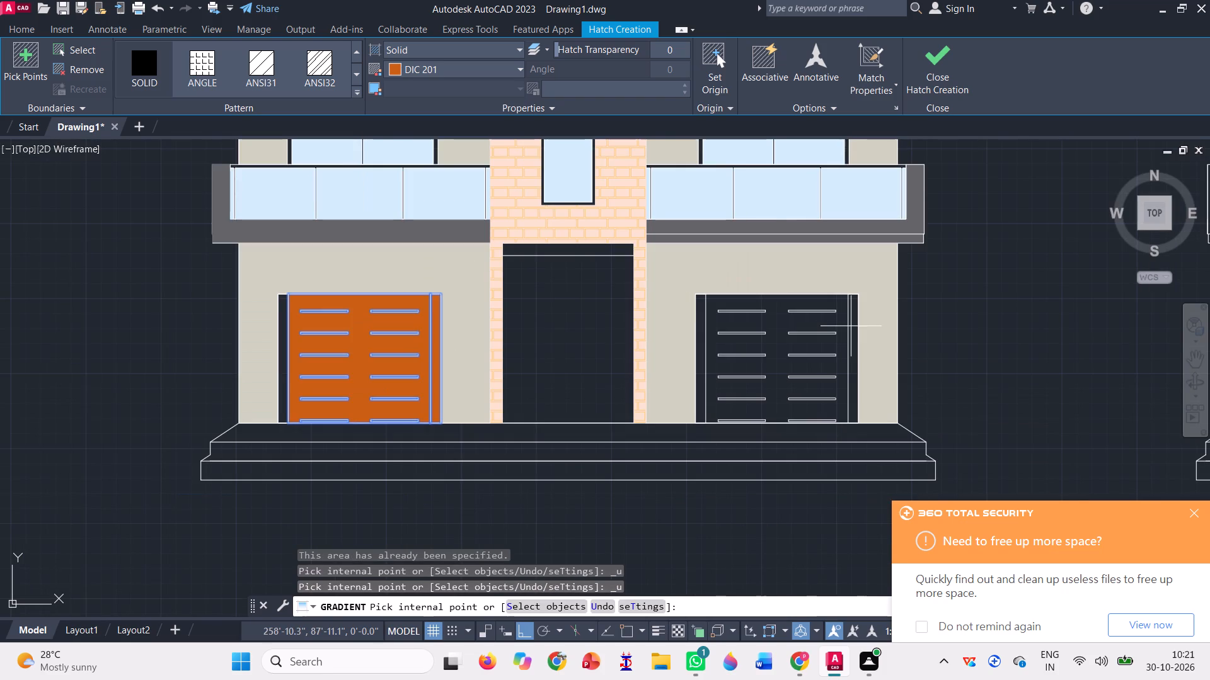
pyautogui.scroll(2, 863, 329)
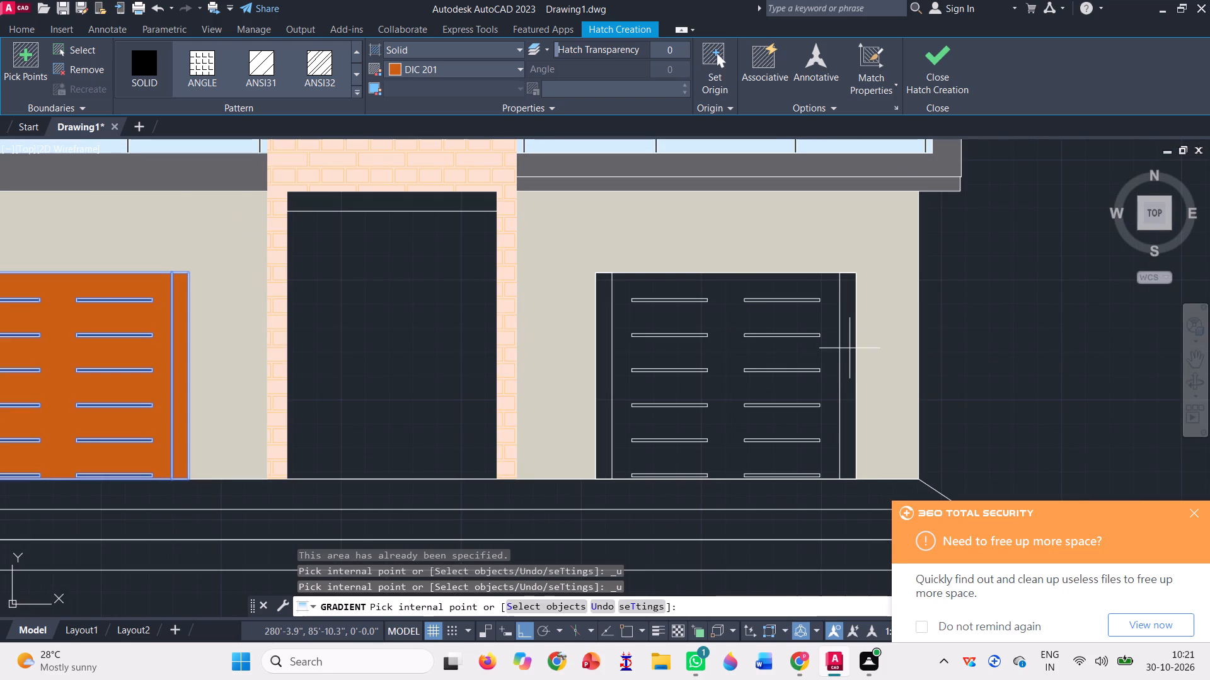
pyautogui.click(850, 348)
pyautogui.scroll(2, 643, 347)
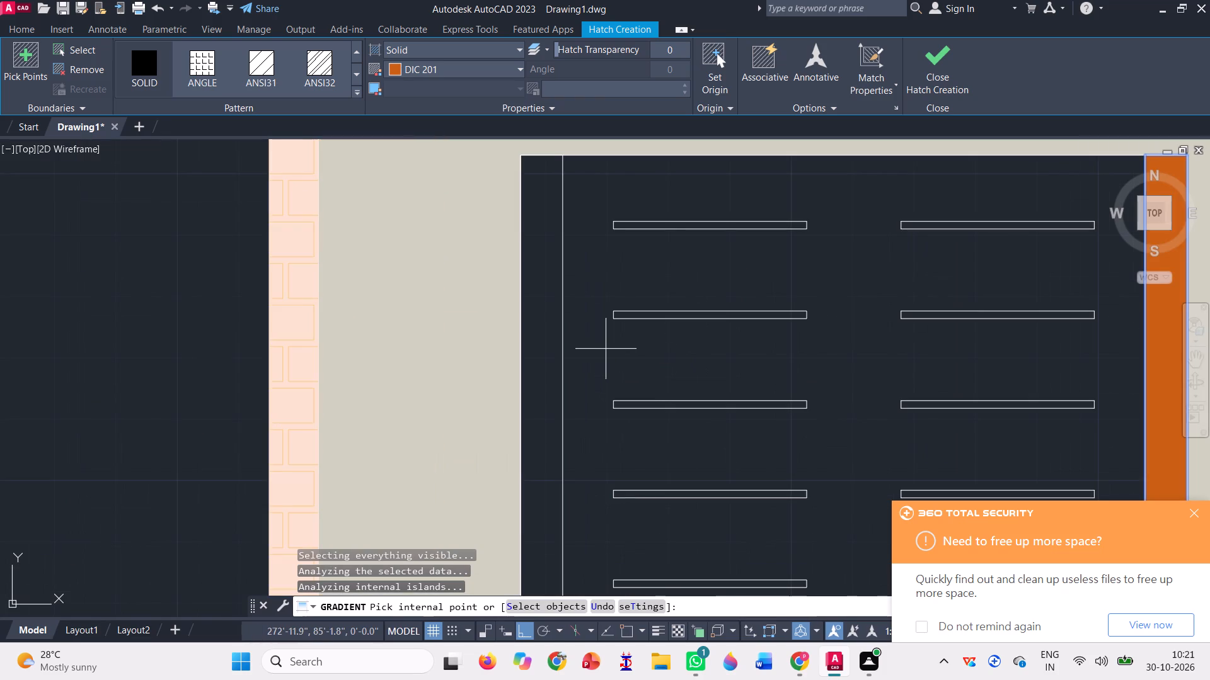
pyautogui.click(600, 349)
pyautogui.scroll(-3, 600, 349)
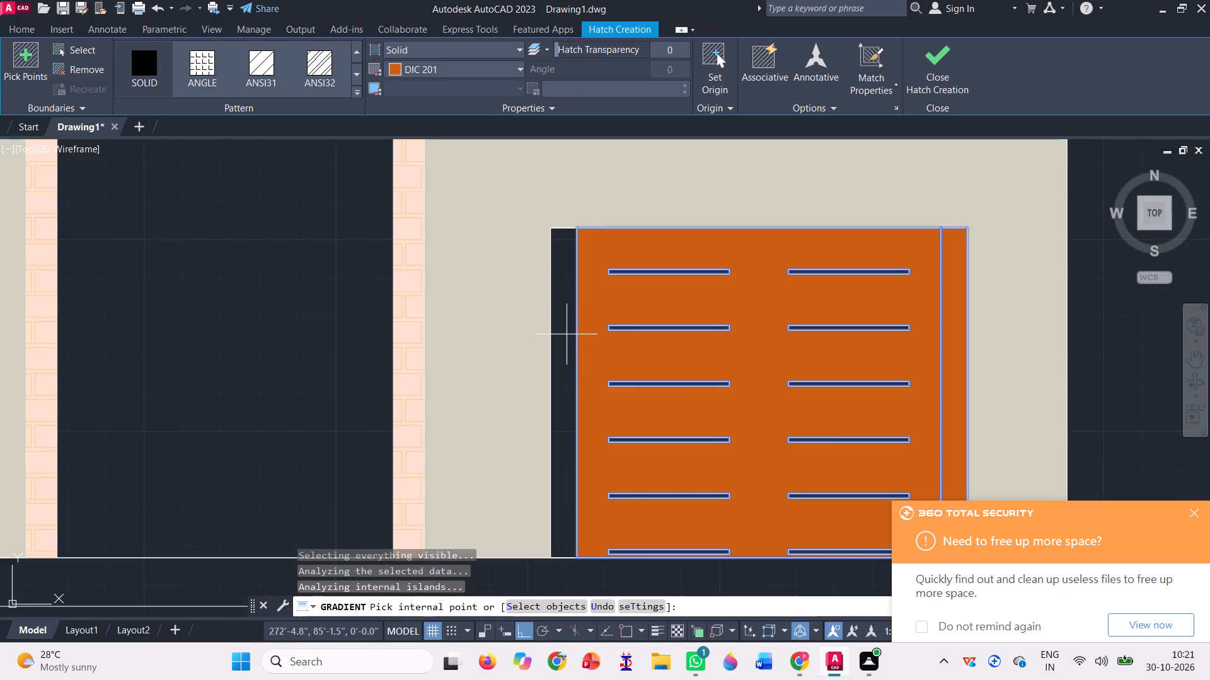
pyautogui.click(567, 334)
pyautogui.scroll(-3, 572, 336)
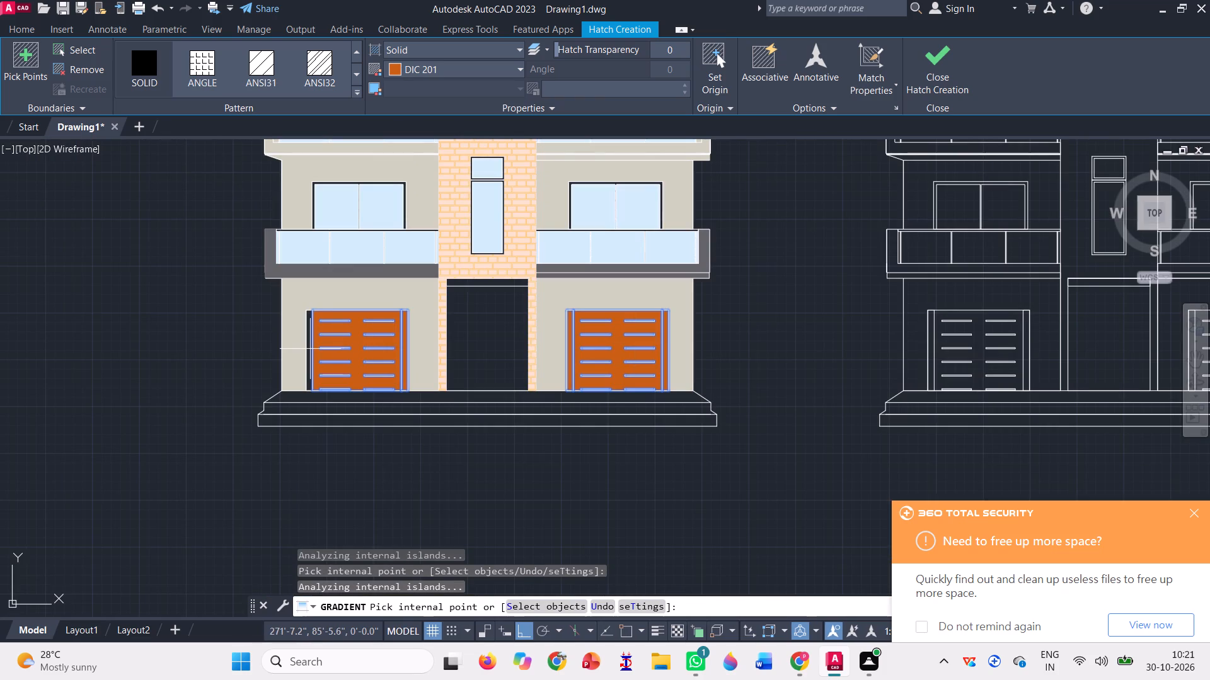
# Add the left garage door's left frame strip to the DIC 201 hatch and finish the hatch.
pyautogui.scroll(1, 326, 353)
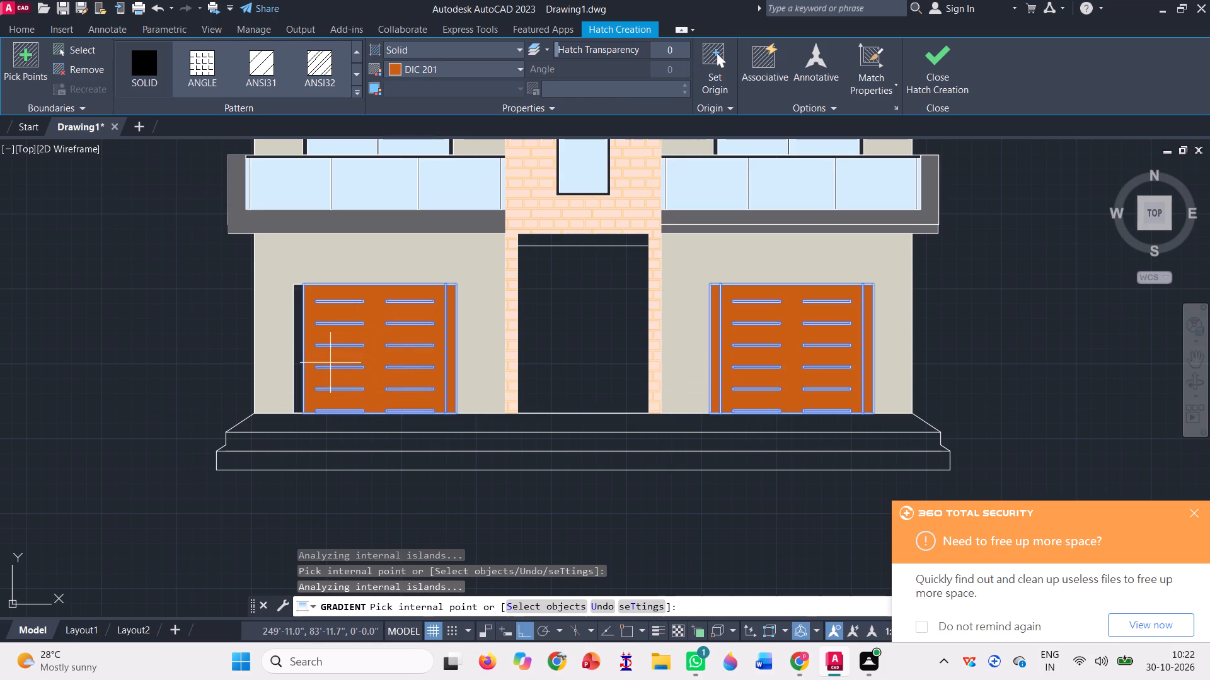
pyautogui.click(299, 346)
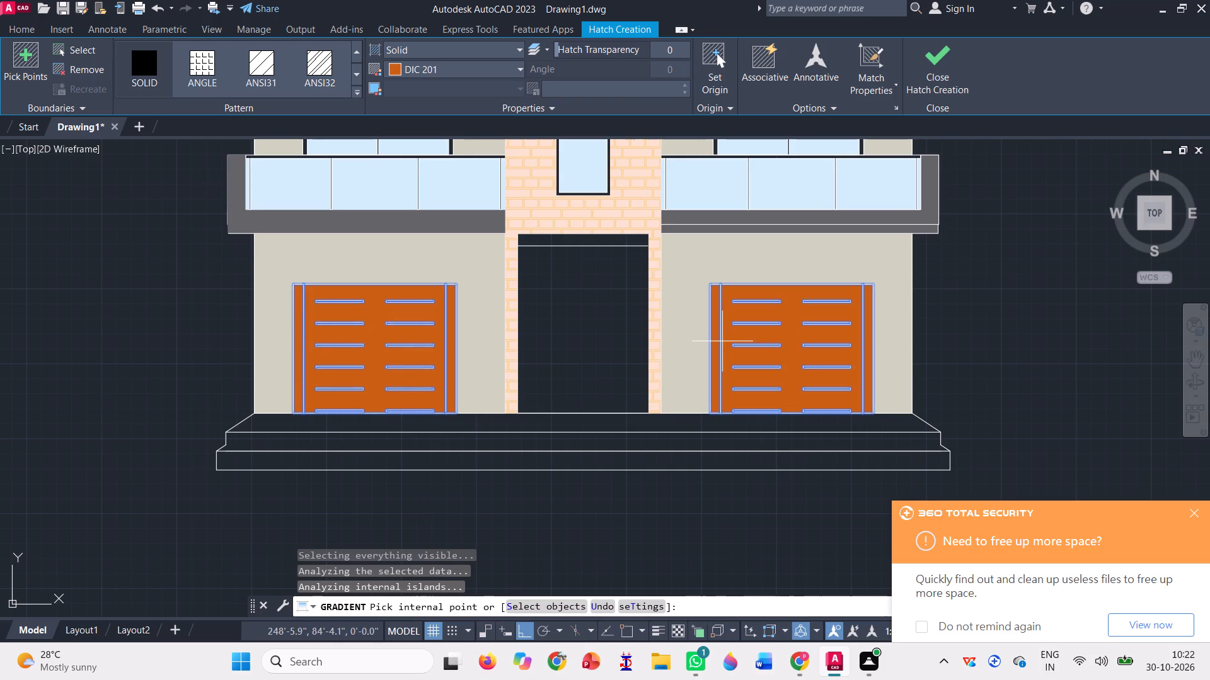
pyautogui.click(955, 85)
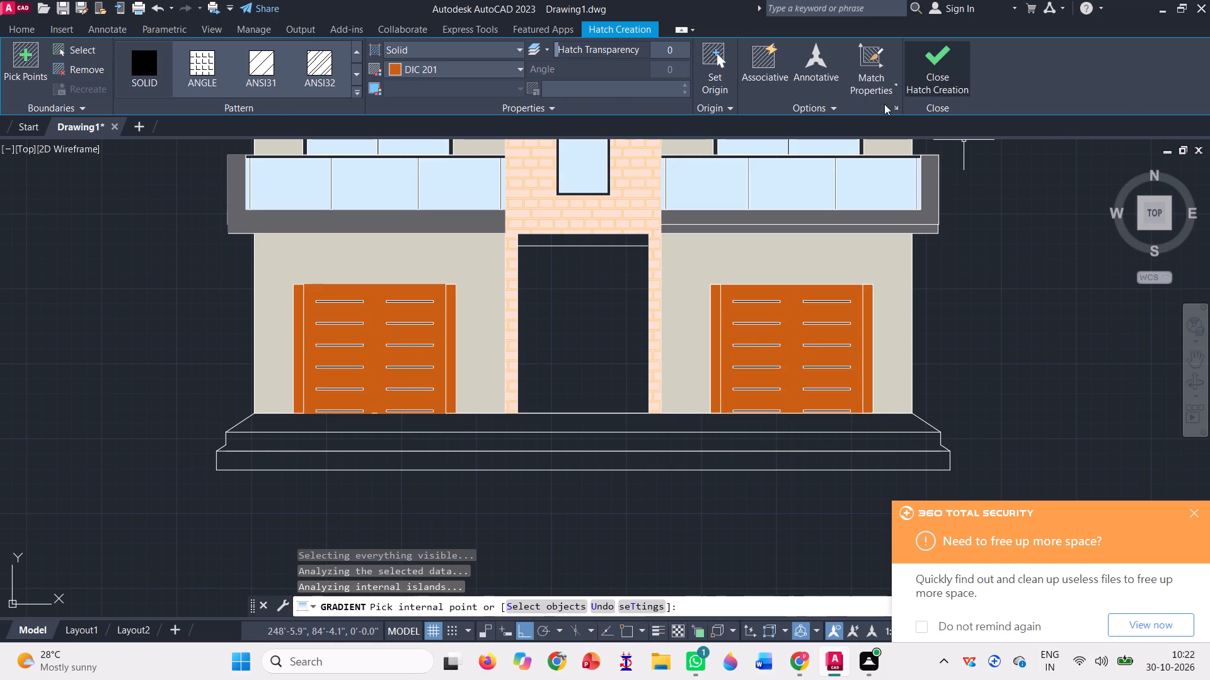
# Fill the top two rows of slots in the left garage door with a solid hatch in light blue 209,236,250.
pyautogui.click(146, 87)
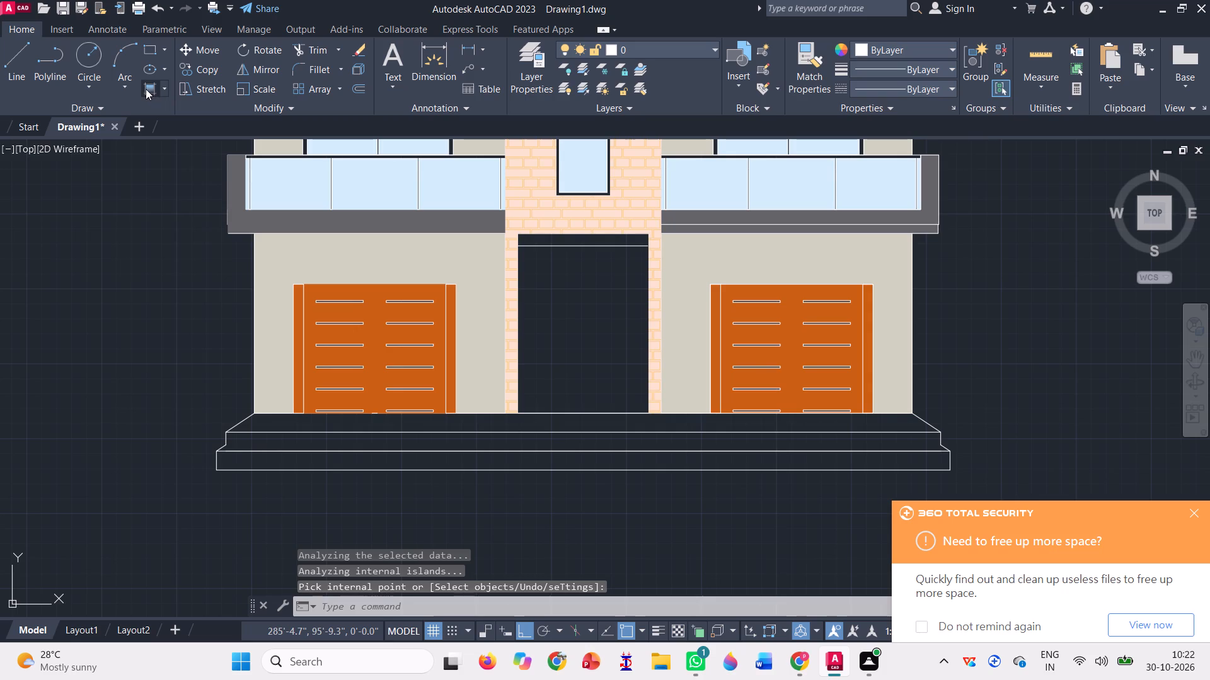
pyautogui.scroll(8, 276, 86)
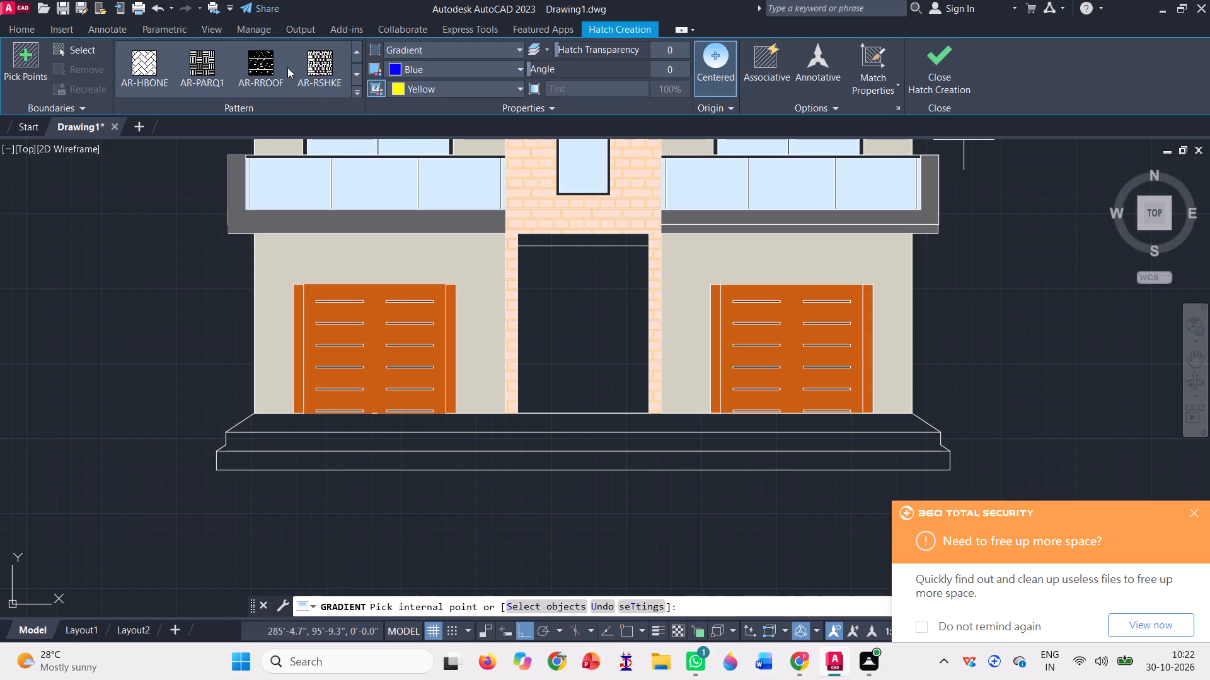
pyautogui.scroll(14, 287, 67)
pyautogui.click(130, 74)
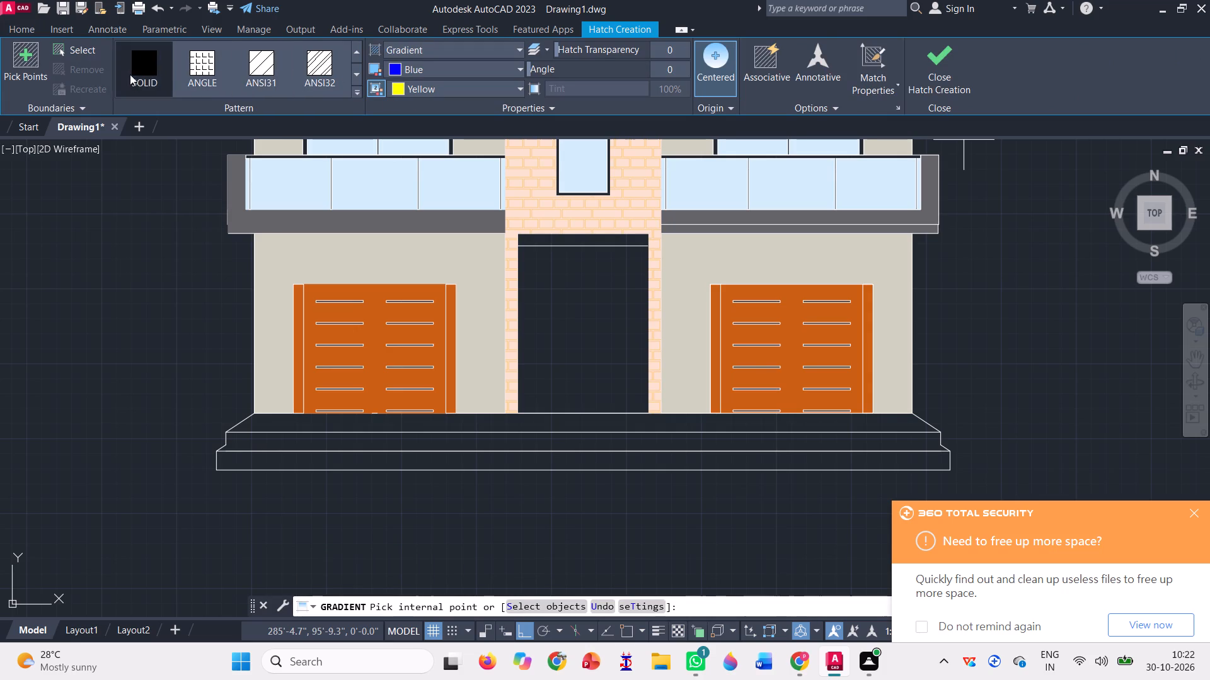
pyautogui.click(444, 72)
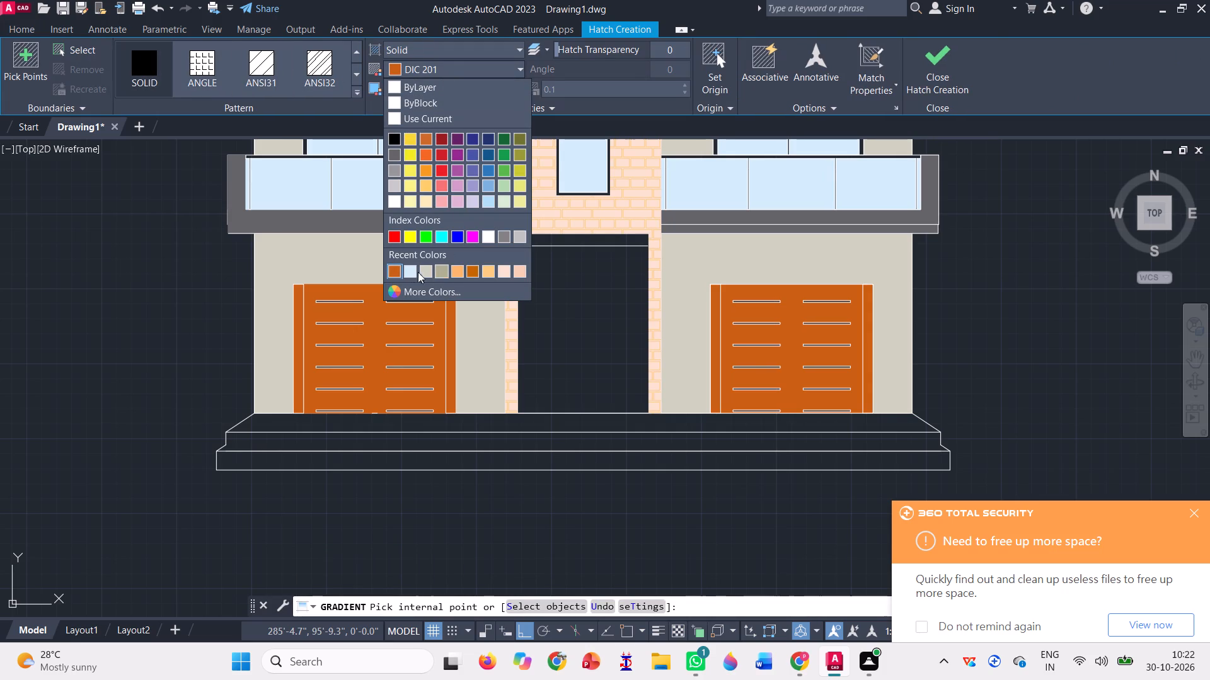
pyautogui.click(406, 270)
pyautogui.scroll(4, 359, 308)
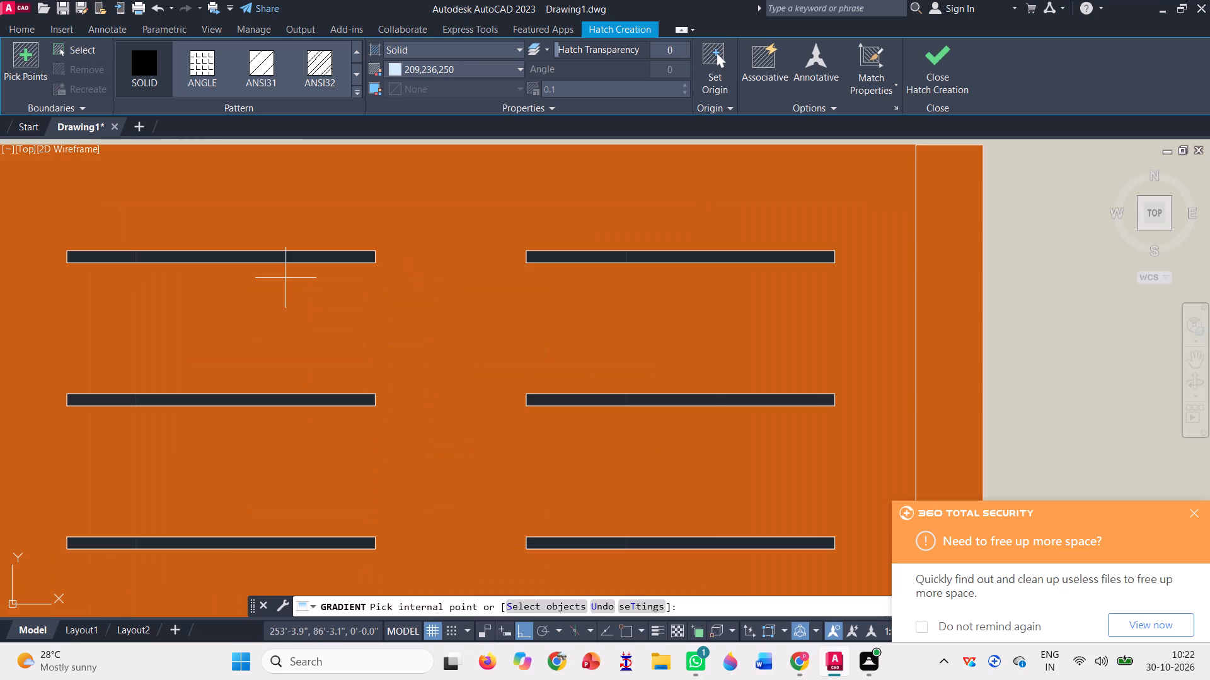
pyautogui.click(252, 259)
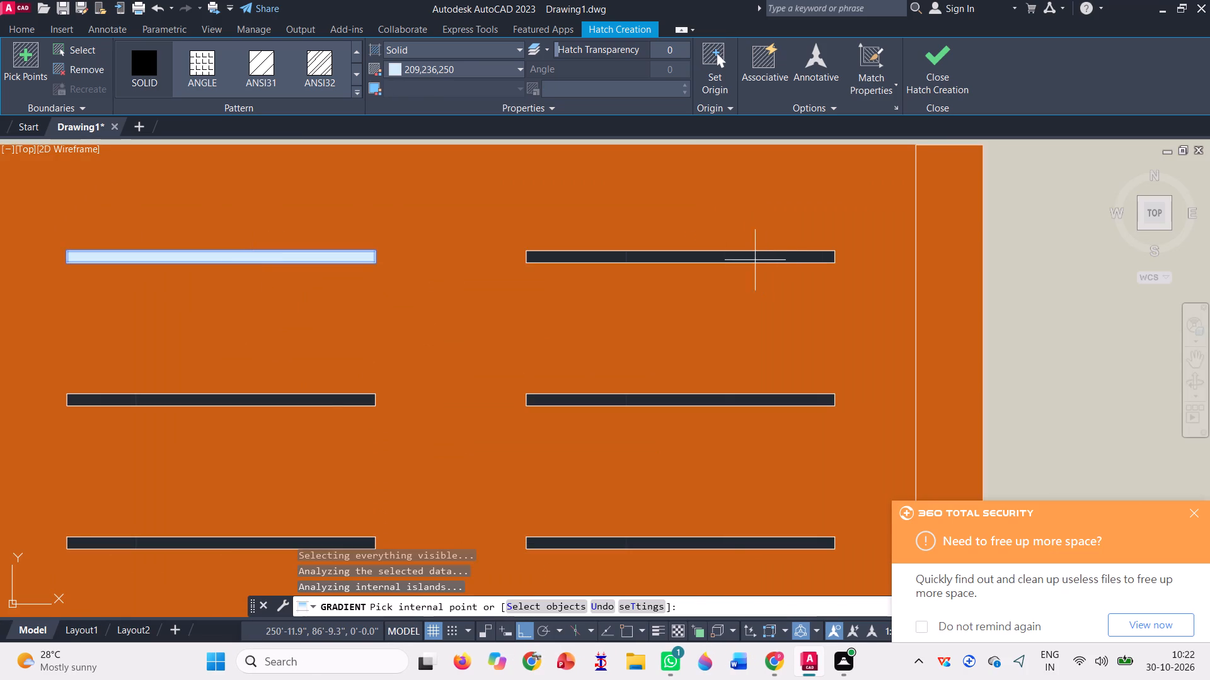
pyautogui.click(746, 258)
pyautogui.scroll(-1, 421, 272)
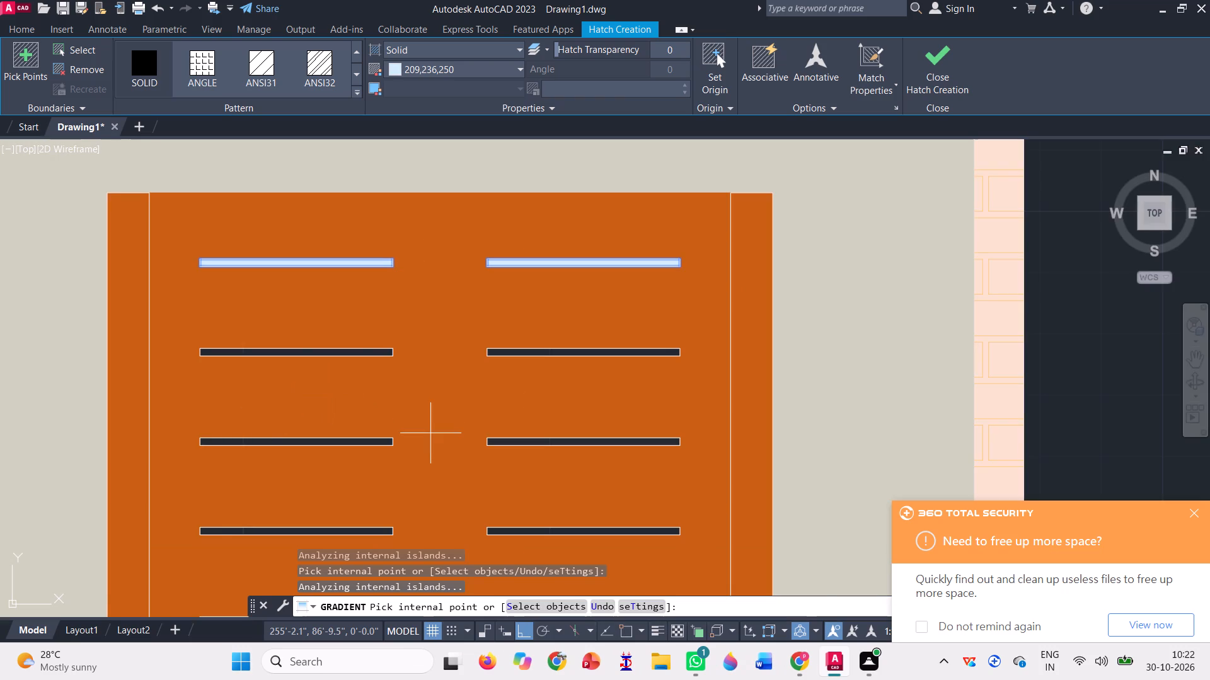
pyautogui.scroll(1, 430, 432)
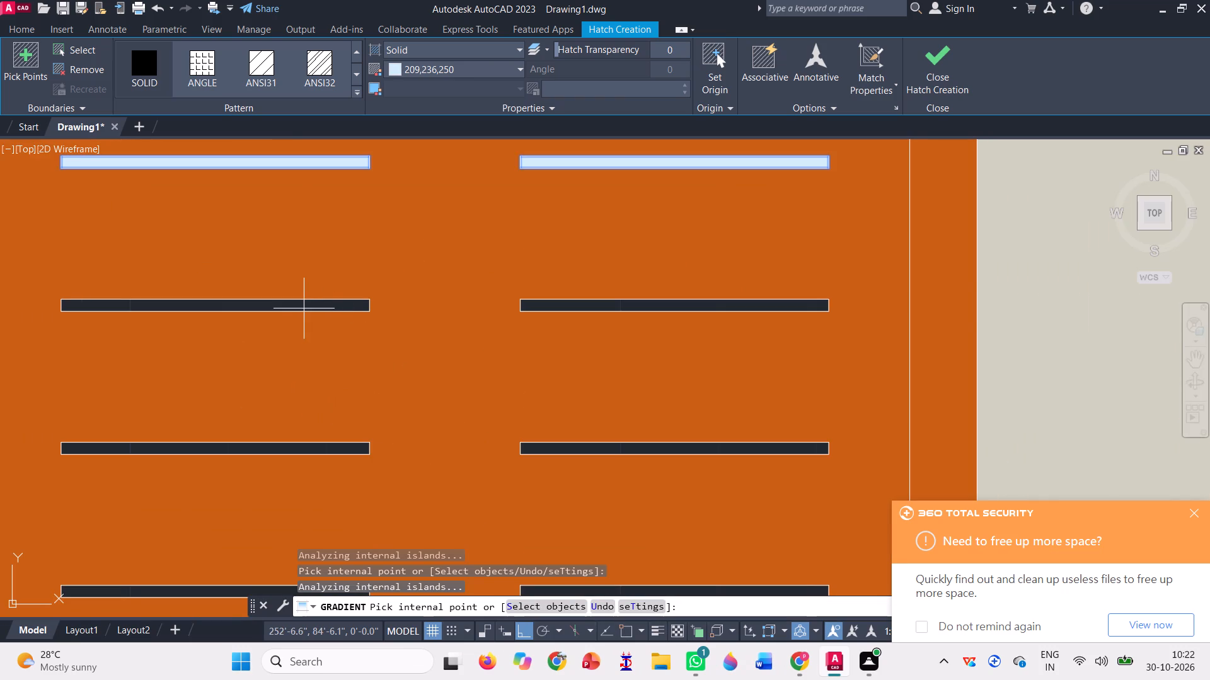
pyautogui.click(304, 309)
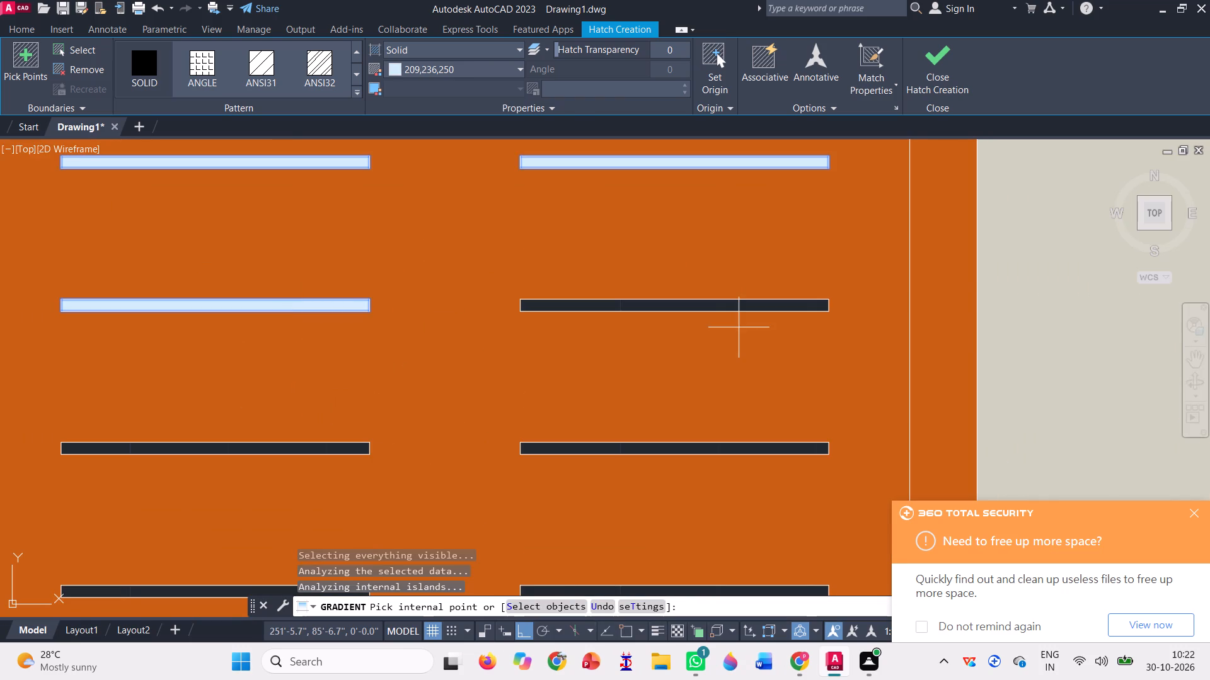
pyautogui.click(662, 303)
pyautogui.scroll(-1, 471, 292)
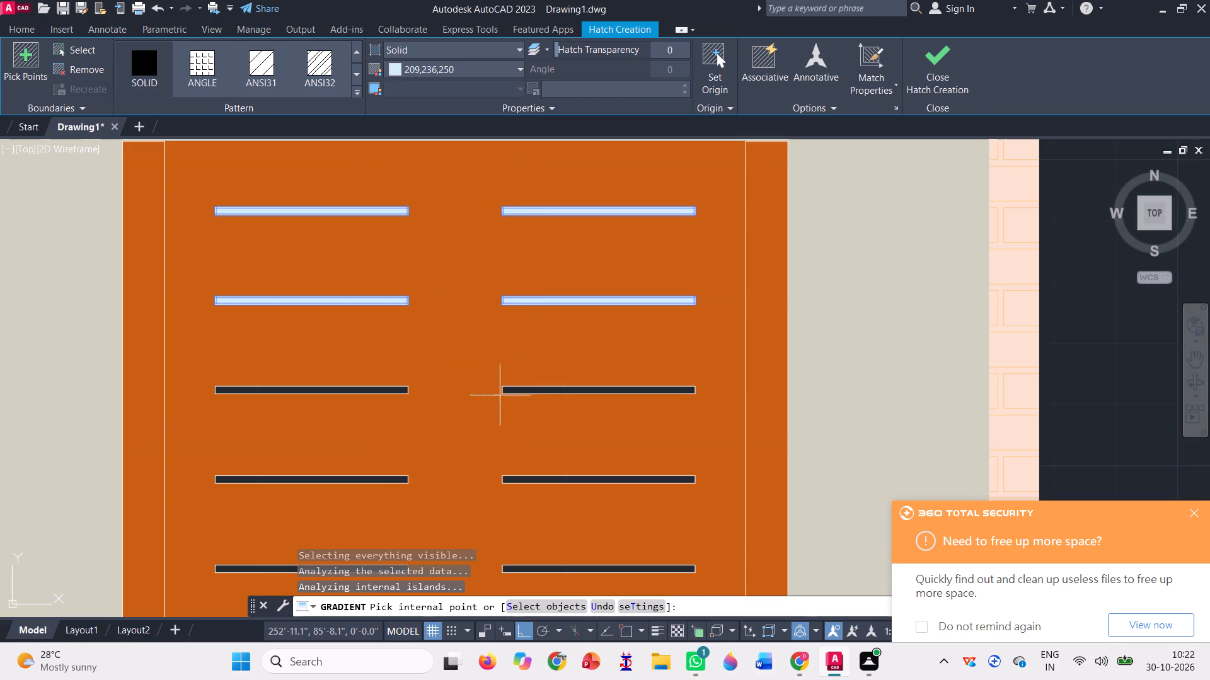
# Fill the remaining four rows of slots in the left garage door with the solid light blue 209,236,250 hatch.
pyautogui.scroll(-1, 458, 278)
pyautogui.scroll(2, 510, 439)
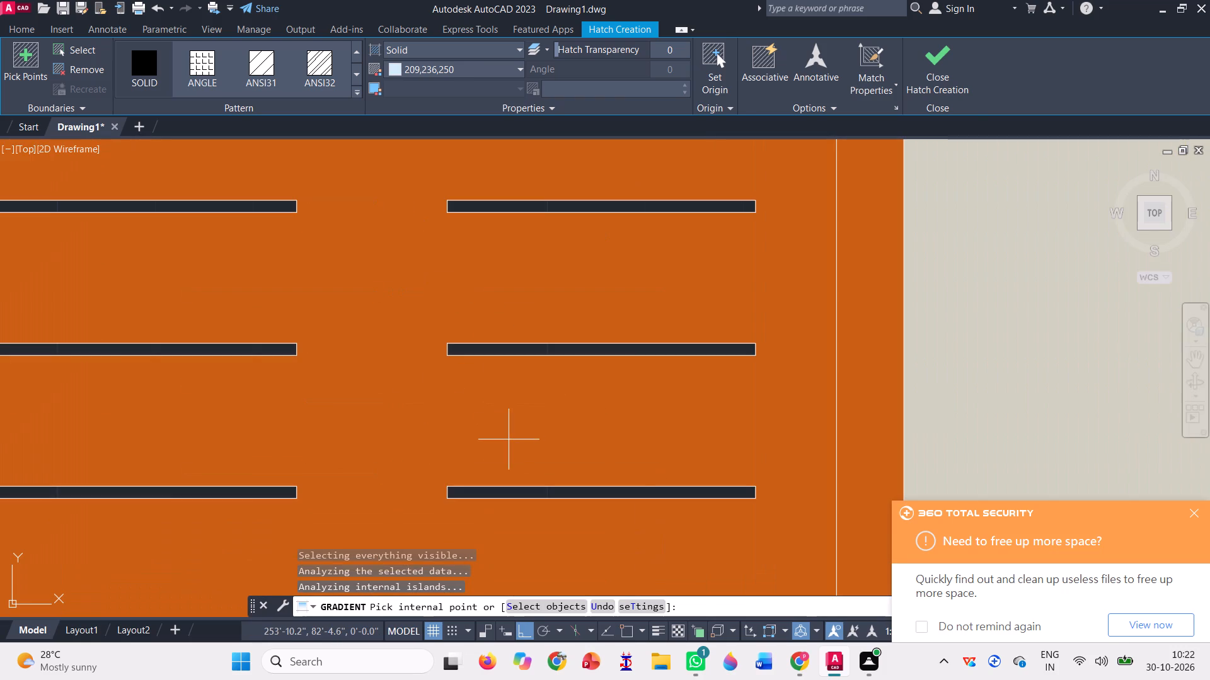
pyautogui.click(239, 206)
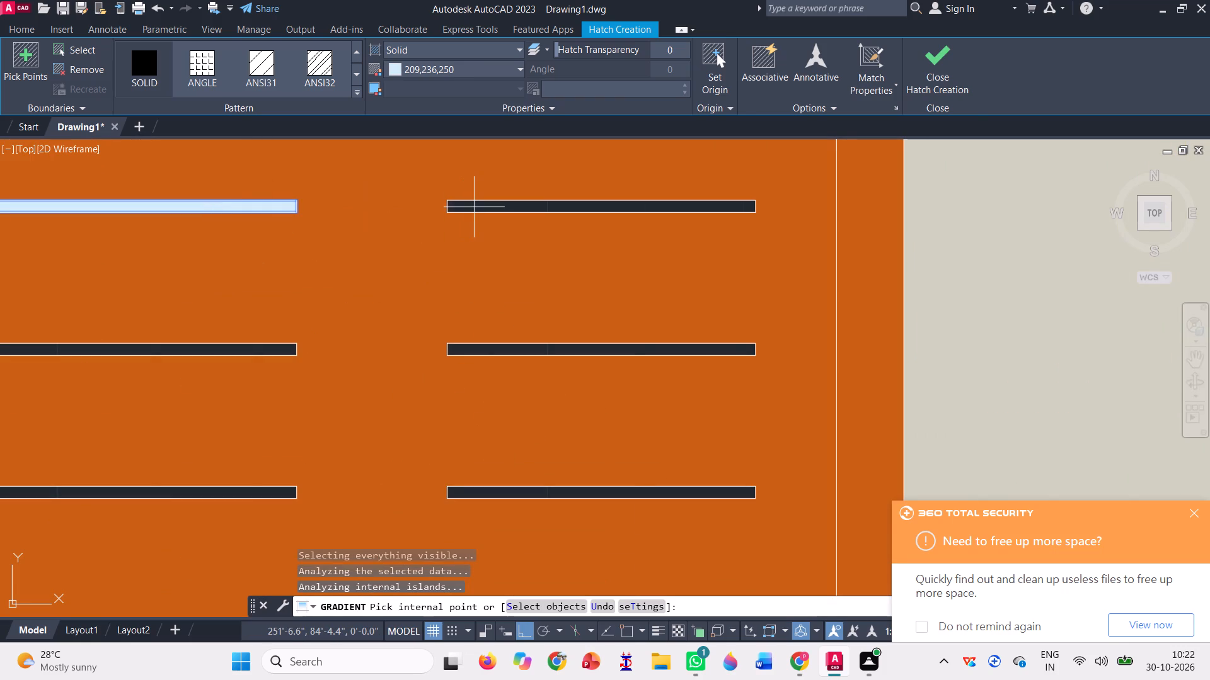
pyautogui.click(474, 207)
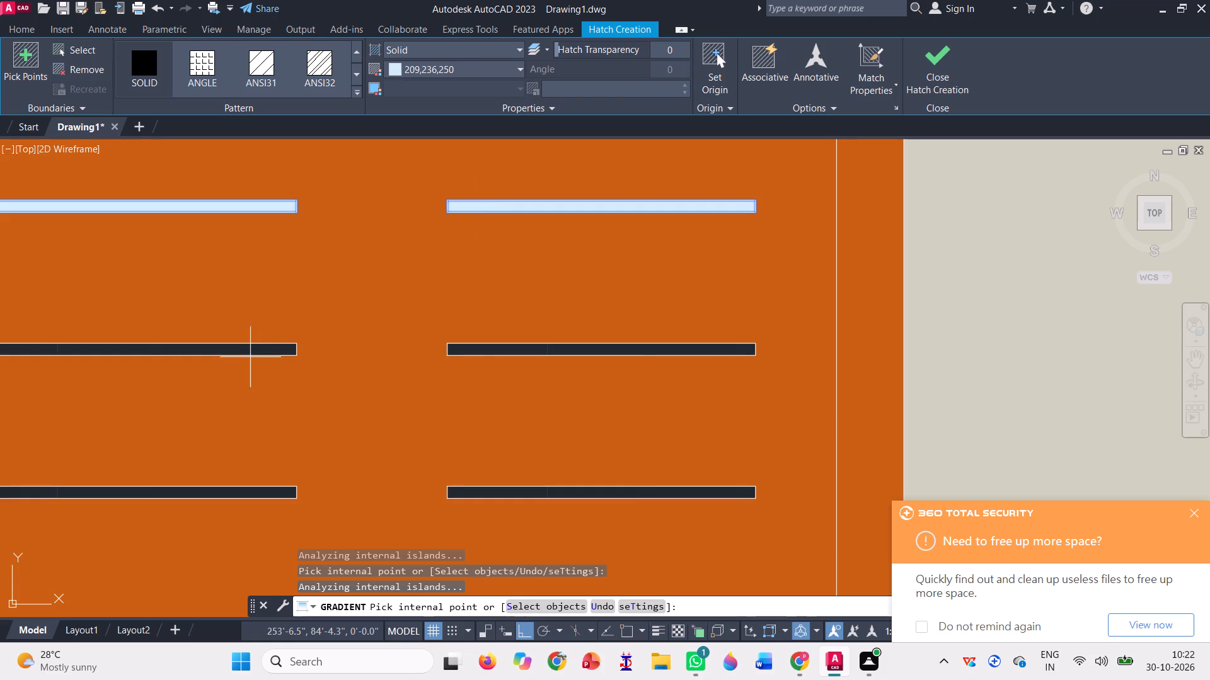
pyautogui.click(242, 350)
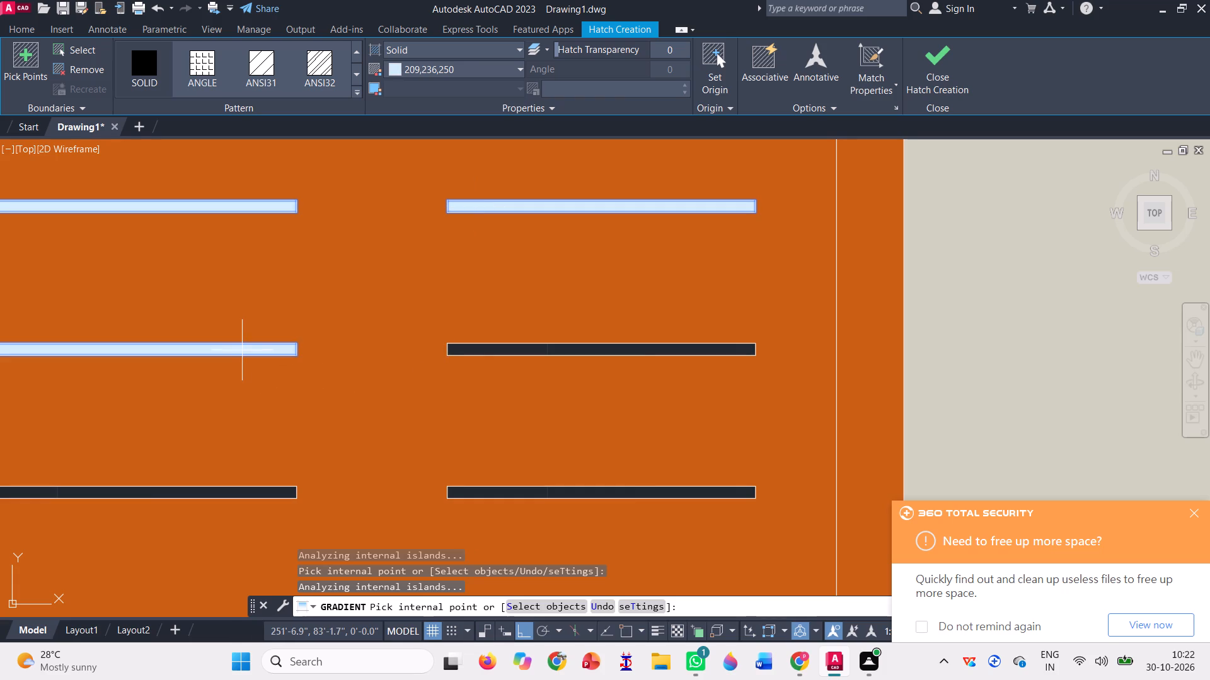
pyautogui.click(482, 349)
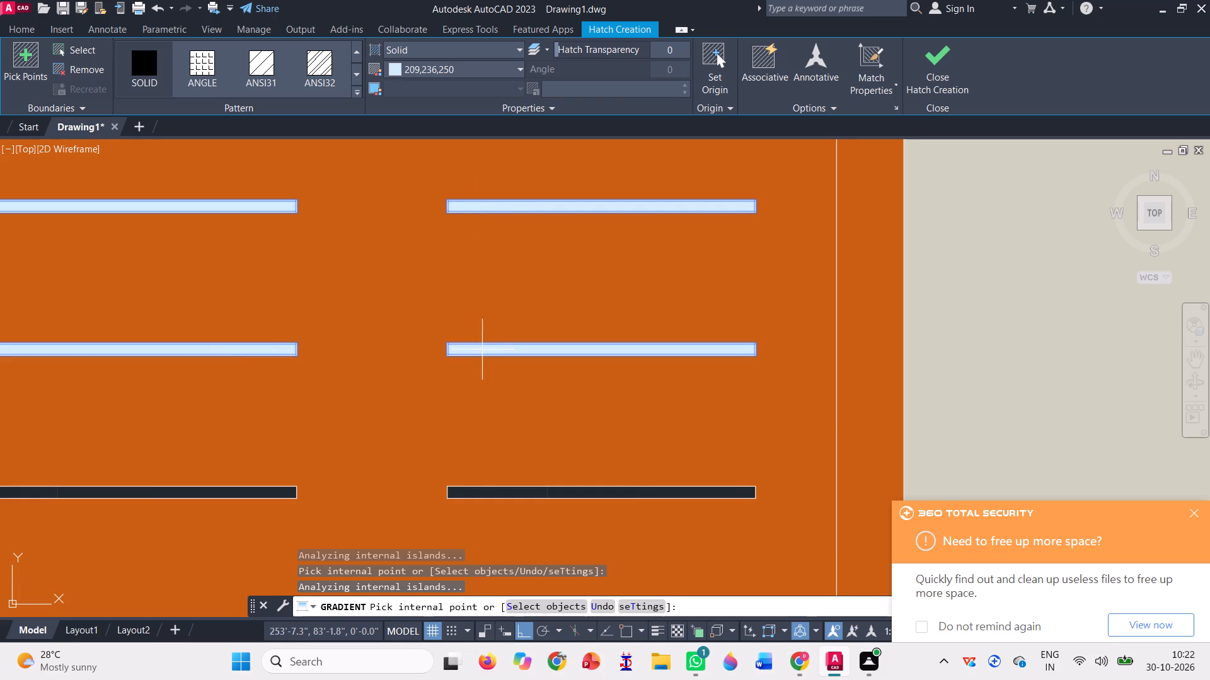
pyautogui.scroll(-2, 420, 300)
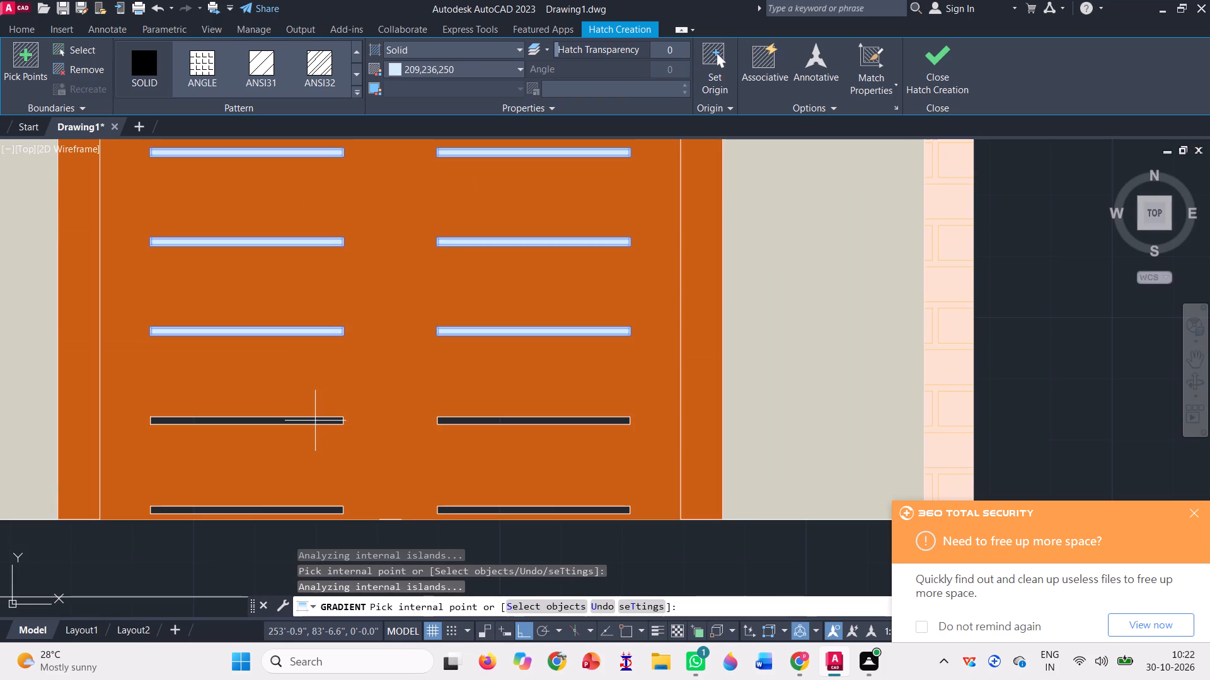
pyautogui.click(314, 419)
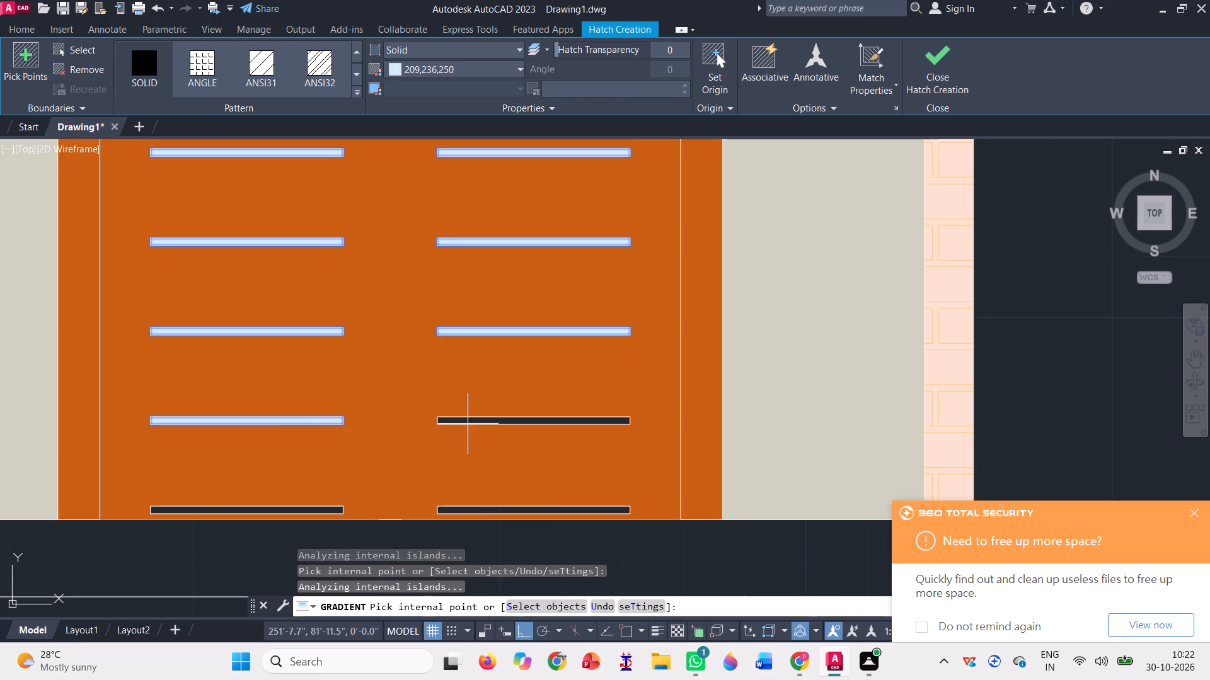
pyautogui.click(465, 421)
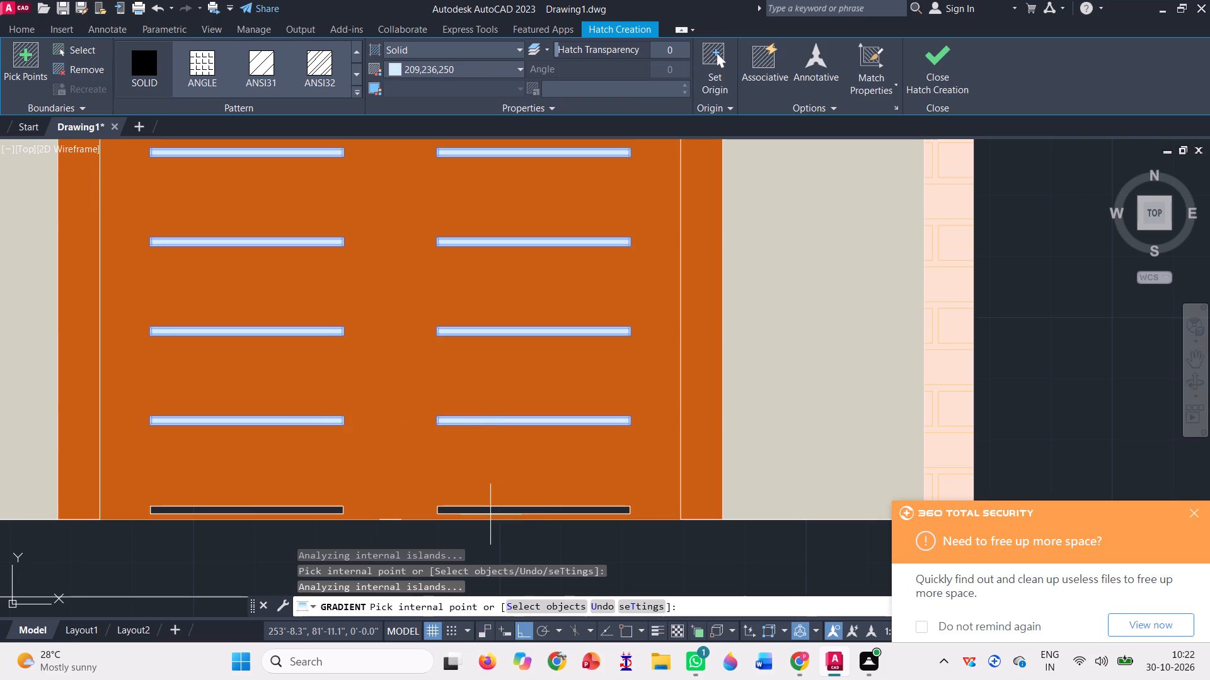
pyautogui.click(486, 509)
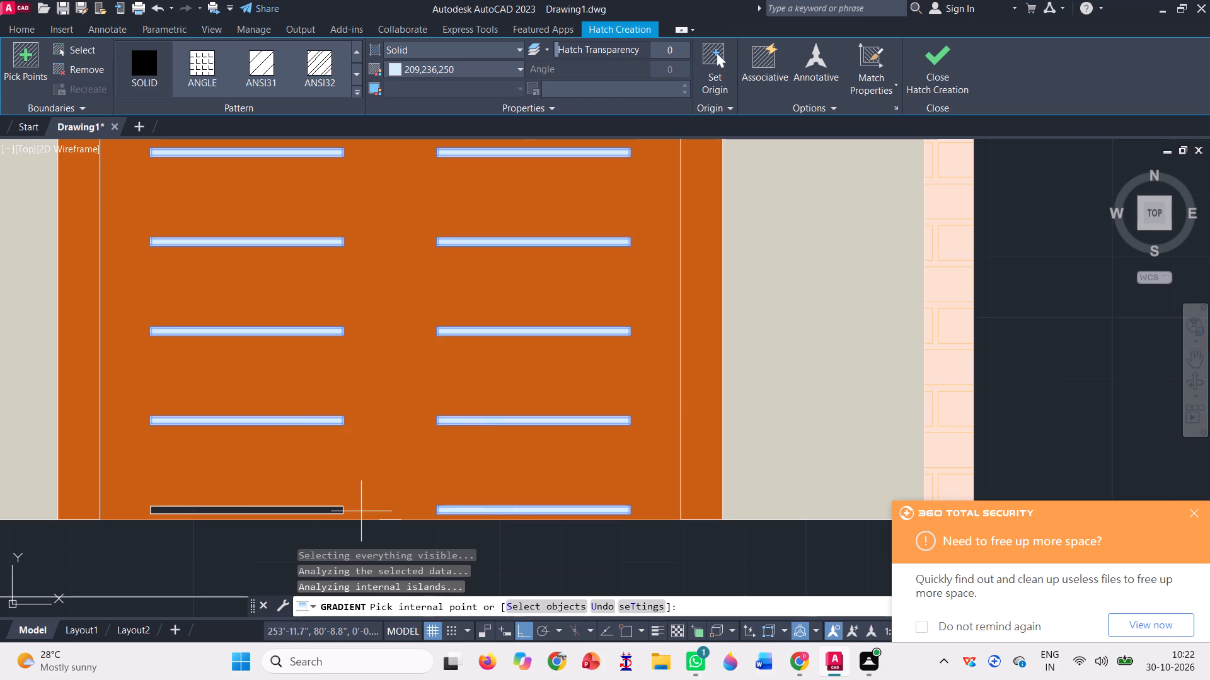
pyautogui.click(316, 509)
# Add the top two rows of slots in the right garage door to the light blue 209,236,250 hatch.
pyautogui.scroll(-4, 192, 478)
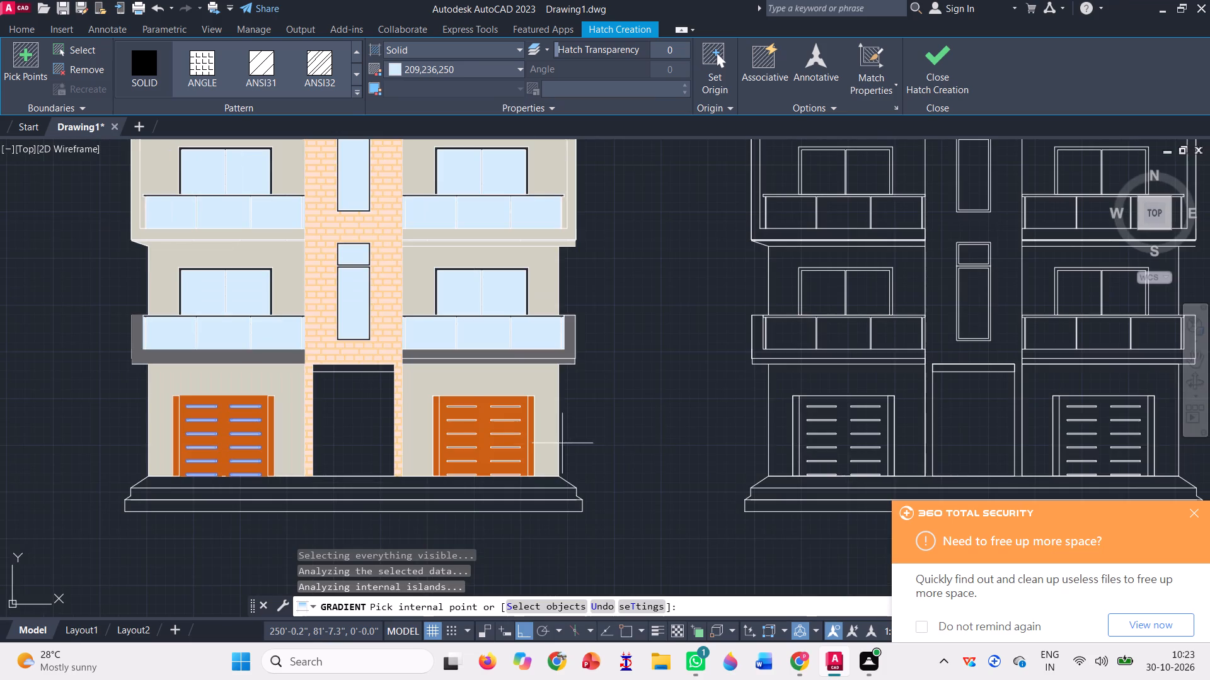
pyautogui.scroll(3, 473, 432)
pyautogui.scroll(2, 432, 349)
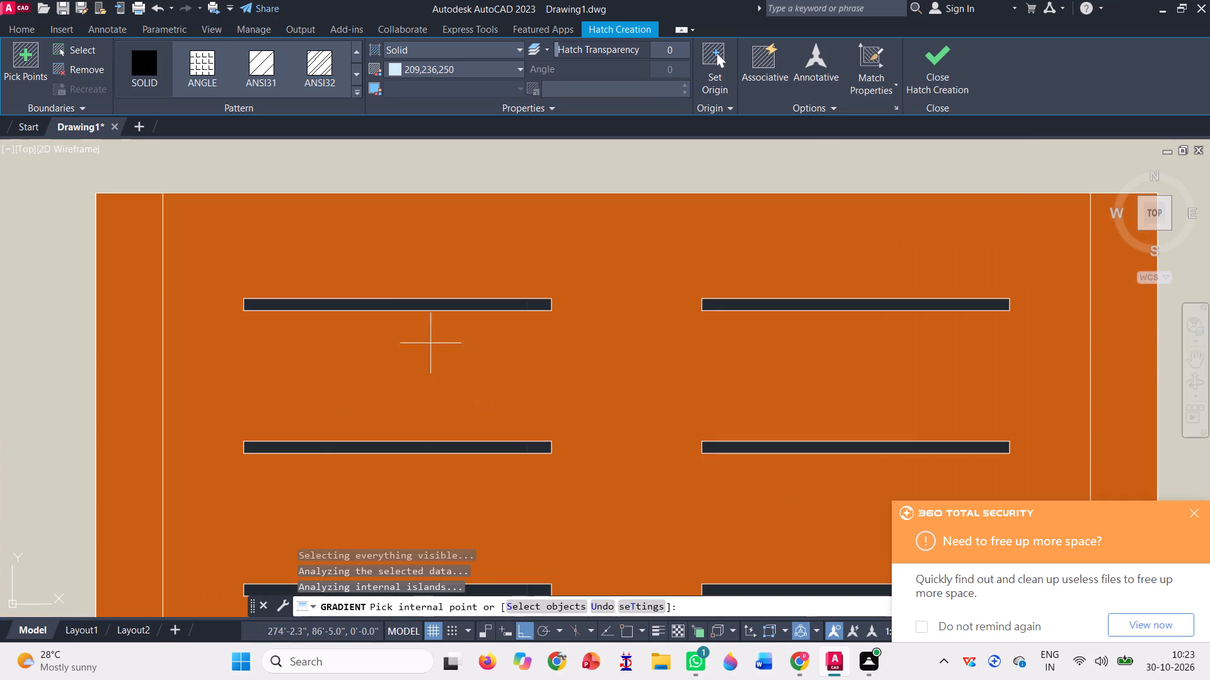
pyautogui.click(423, 304)
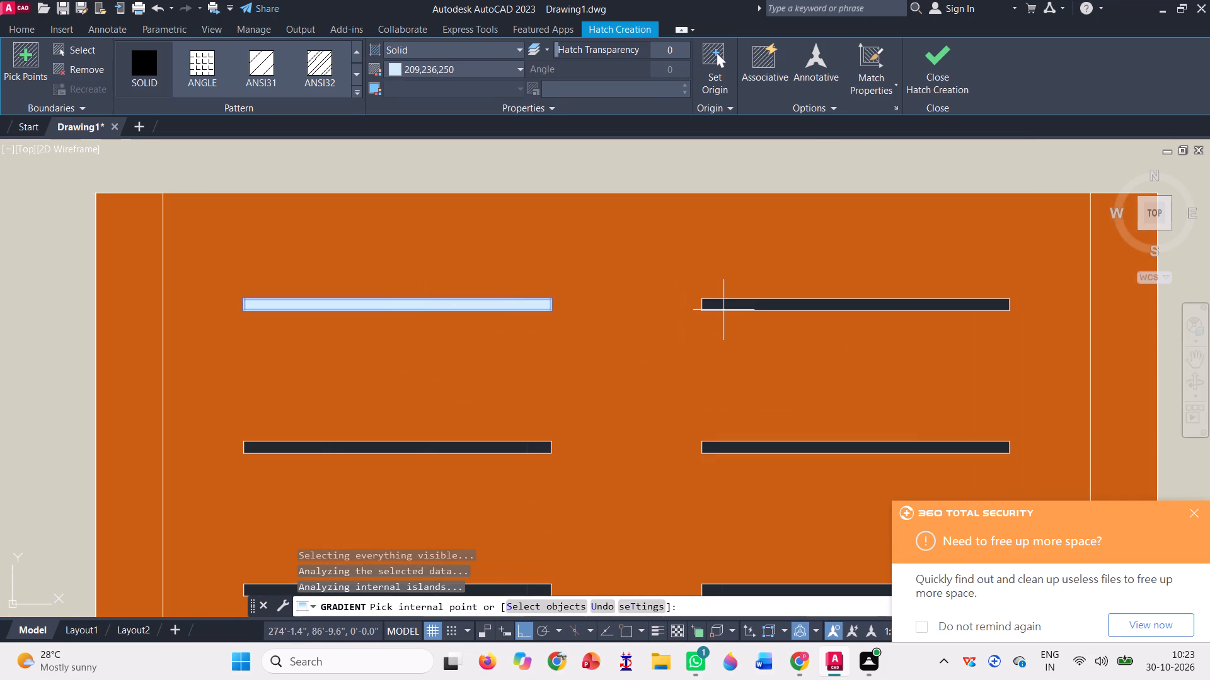
pyautogui.click(731, 306)
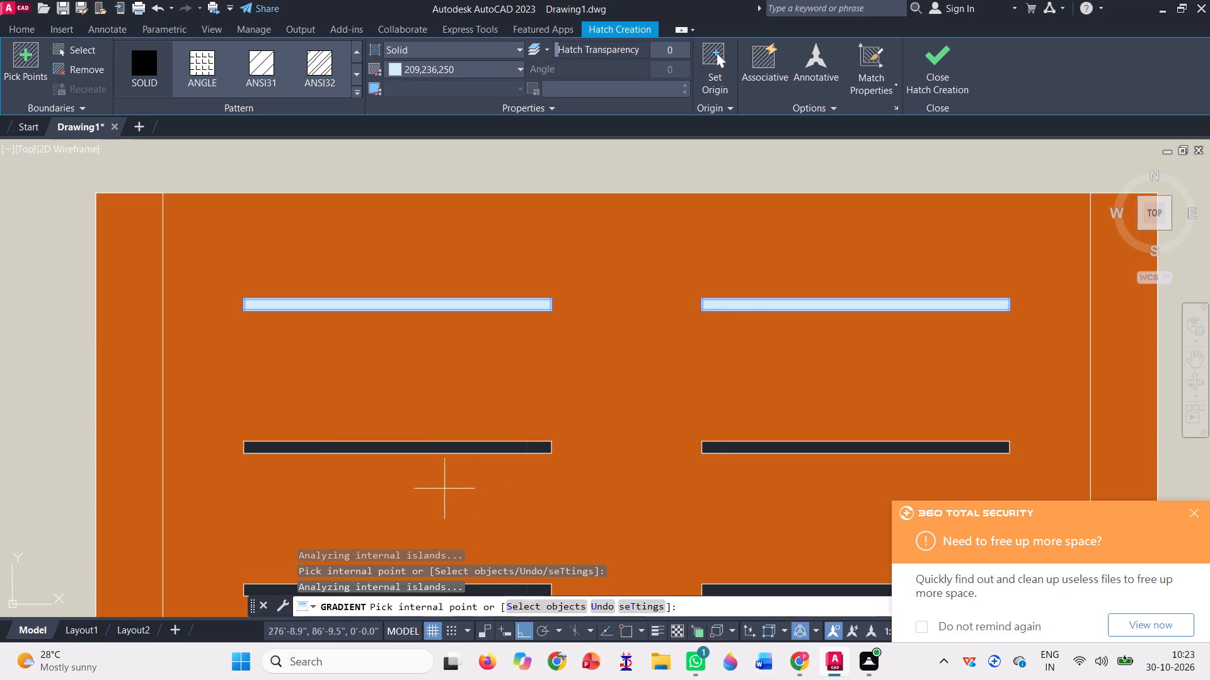
pyautogui.click(383, 450)
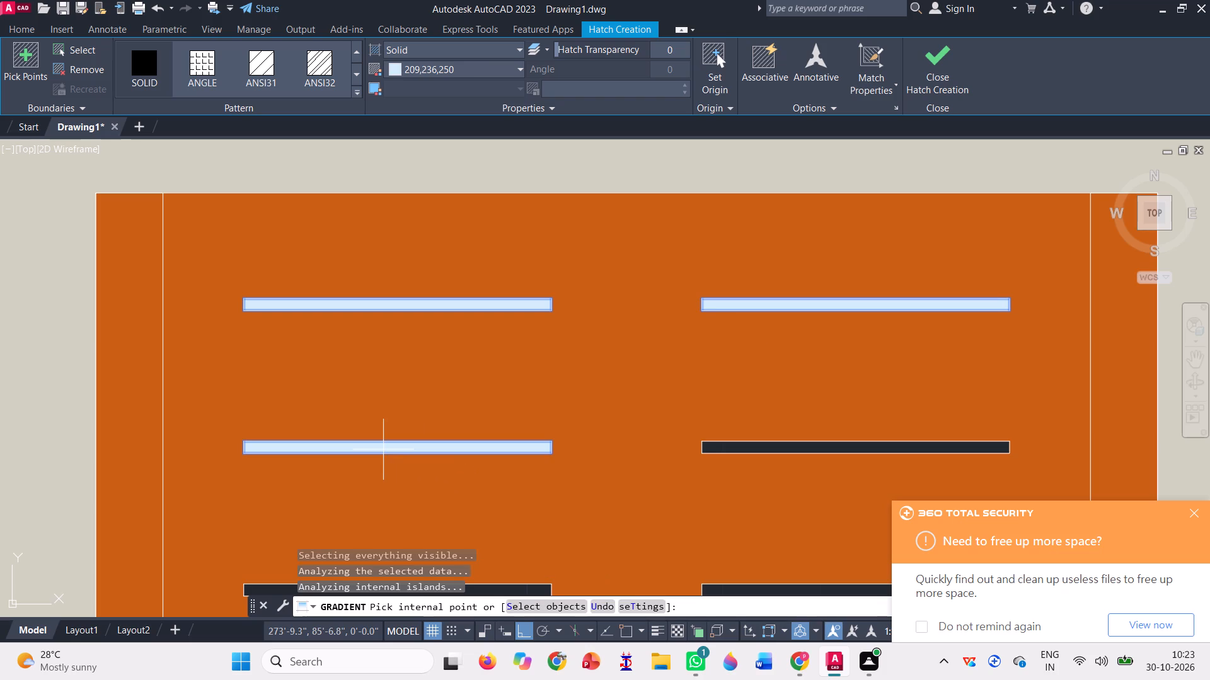
pyautogui.click(750, 445)
# Add the third and fourth rows of slots in the right garage door to the light blue hatch.
pyautogui.scroll(-3, 488, 342)
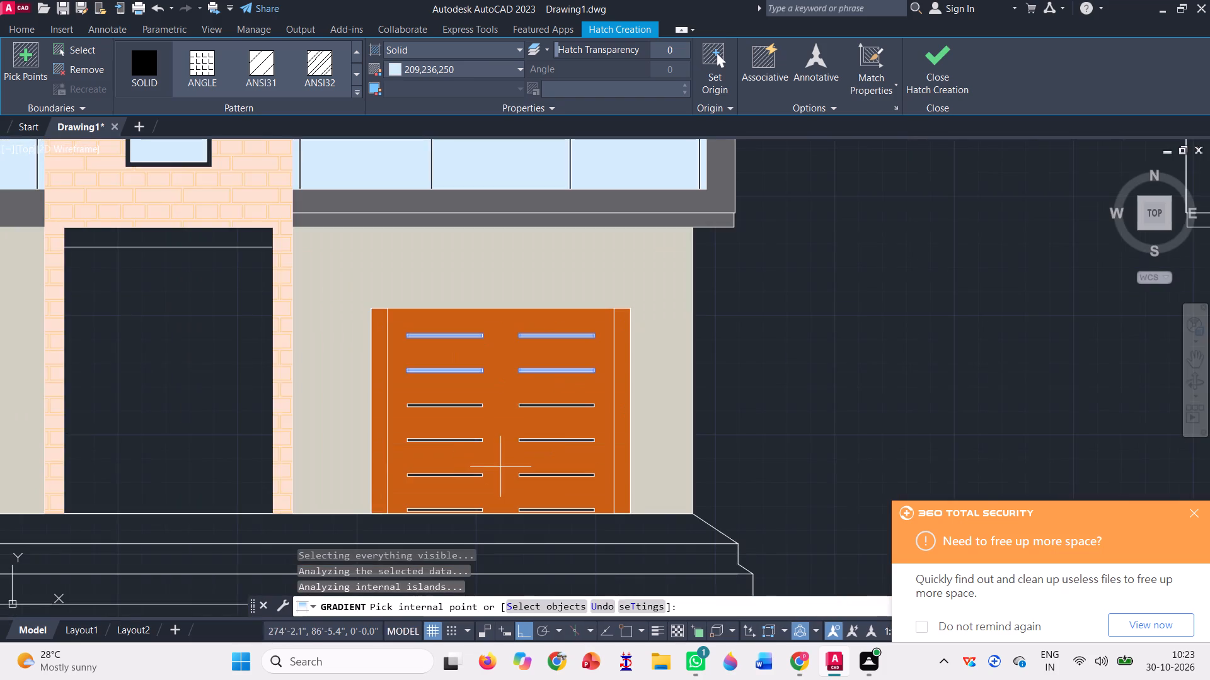
pyautogui.scroll(3, 501, 467)
pyautogui.click(322, 222)
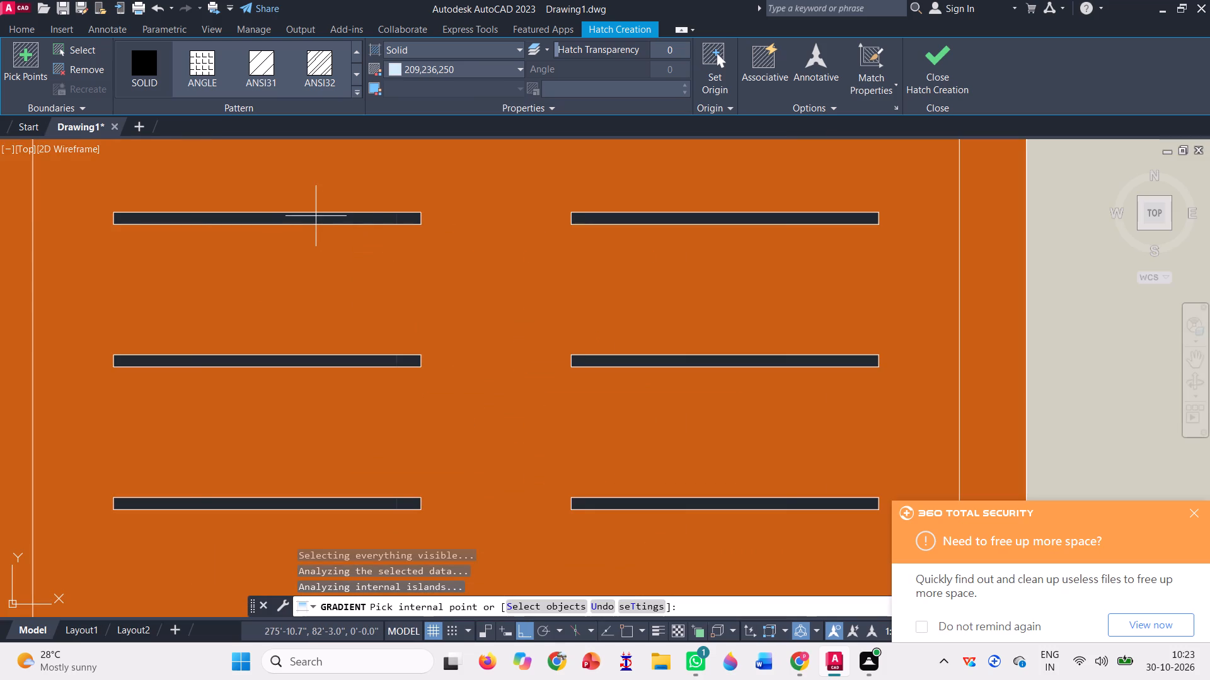
pyautogui.click(706, 218)
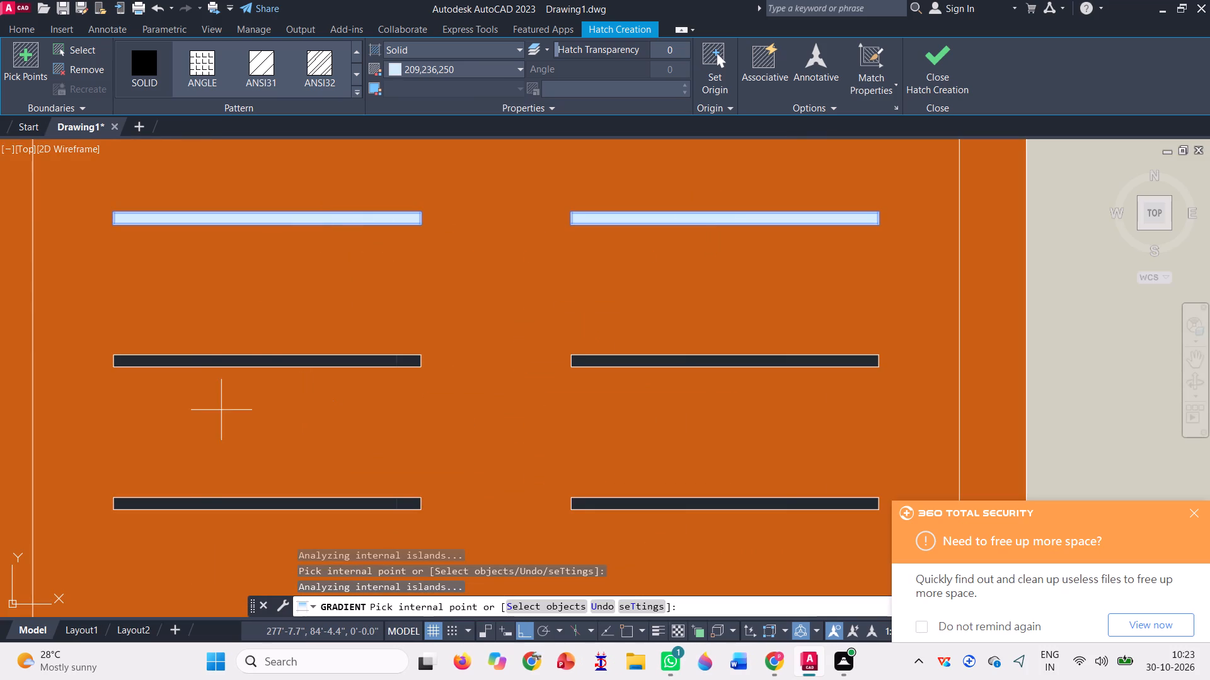
pyautogui.click(260, 358)
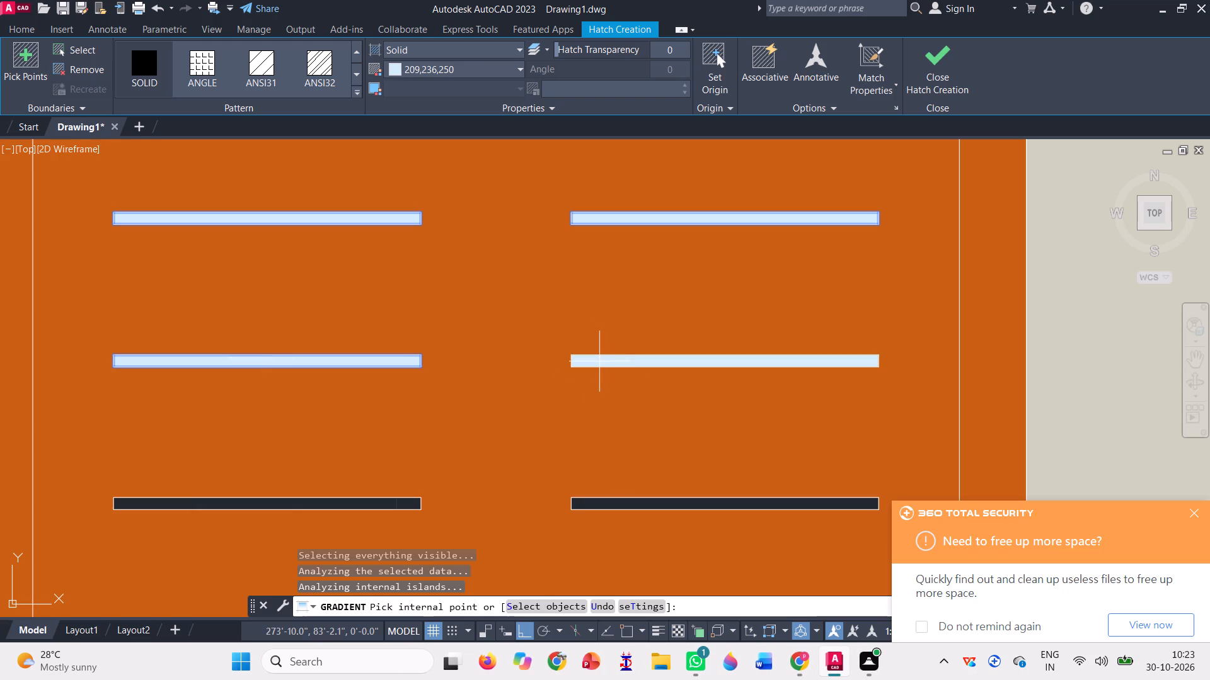
pyautogui.click(599, 361)
# Fill the bottom two rows of slots in the right garage door with the light blue hatch and finish the hatch.
pyautogui.scroll(-2, 373, 353)
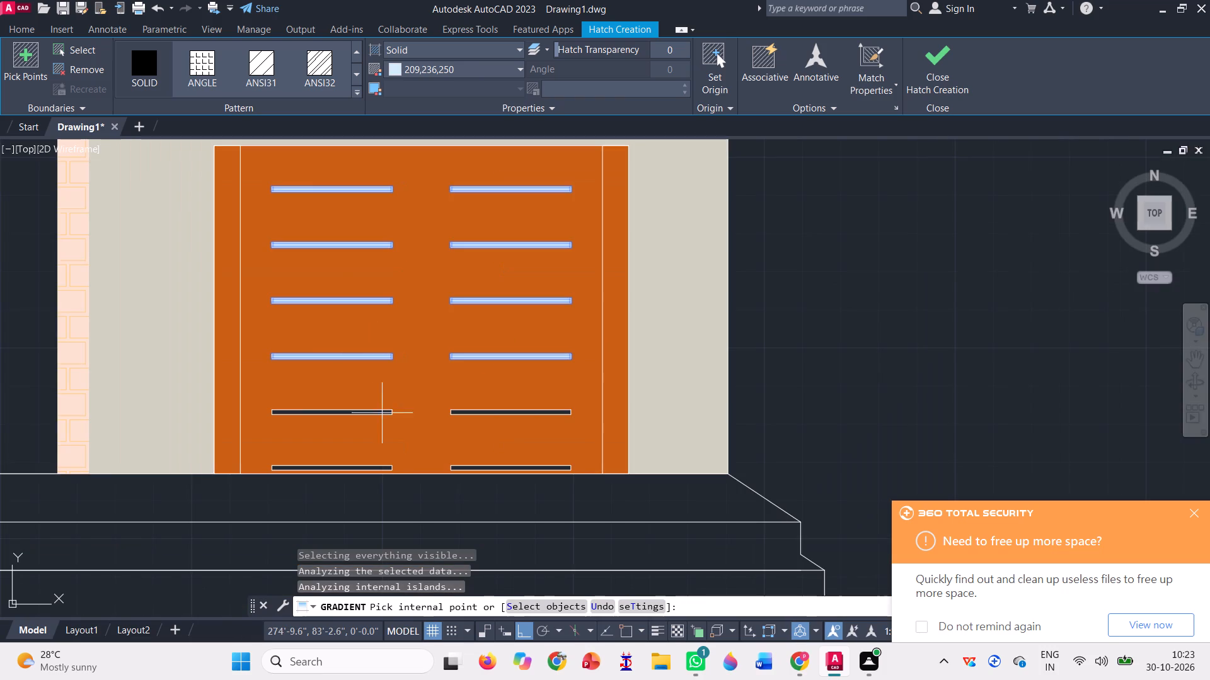
pyautogui.scroll(1, 381, 482)
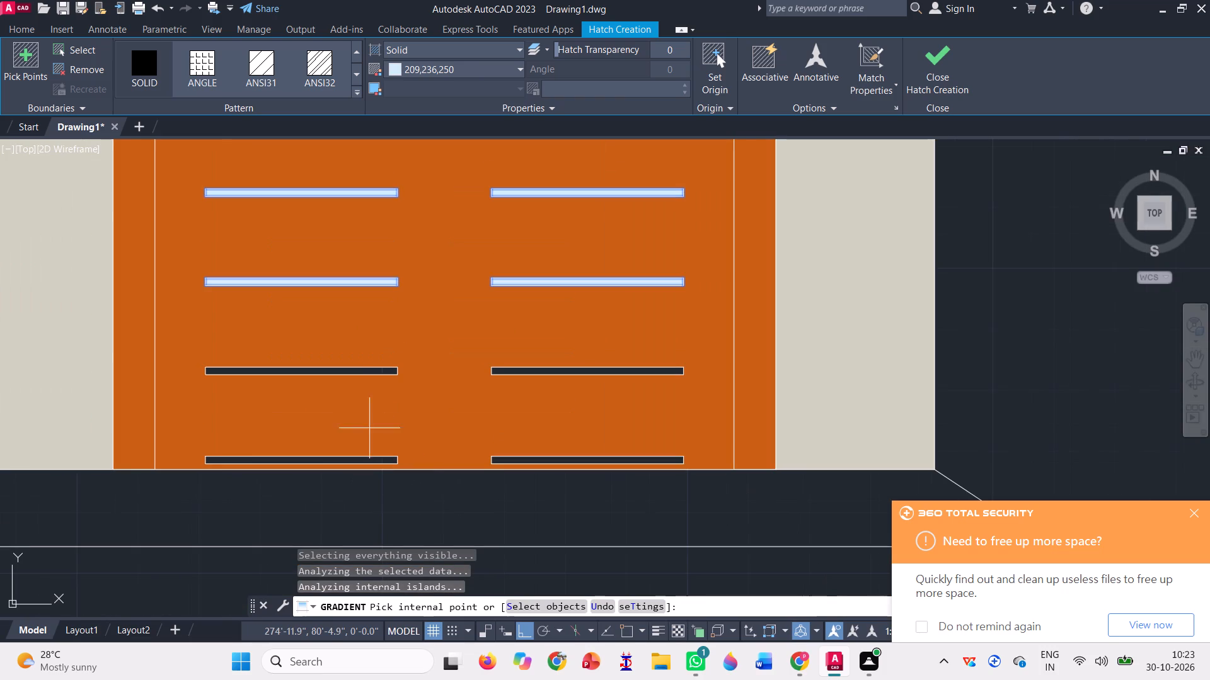
pyautogui.click(325, 375)
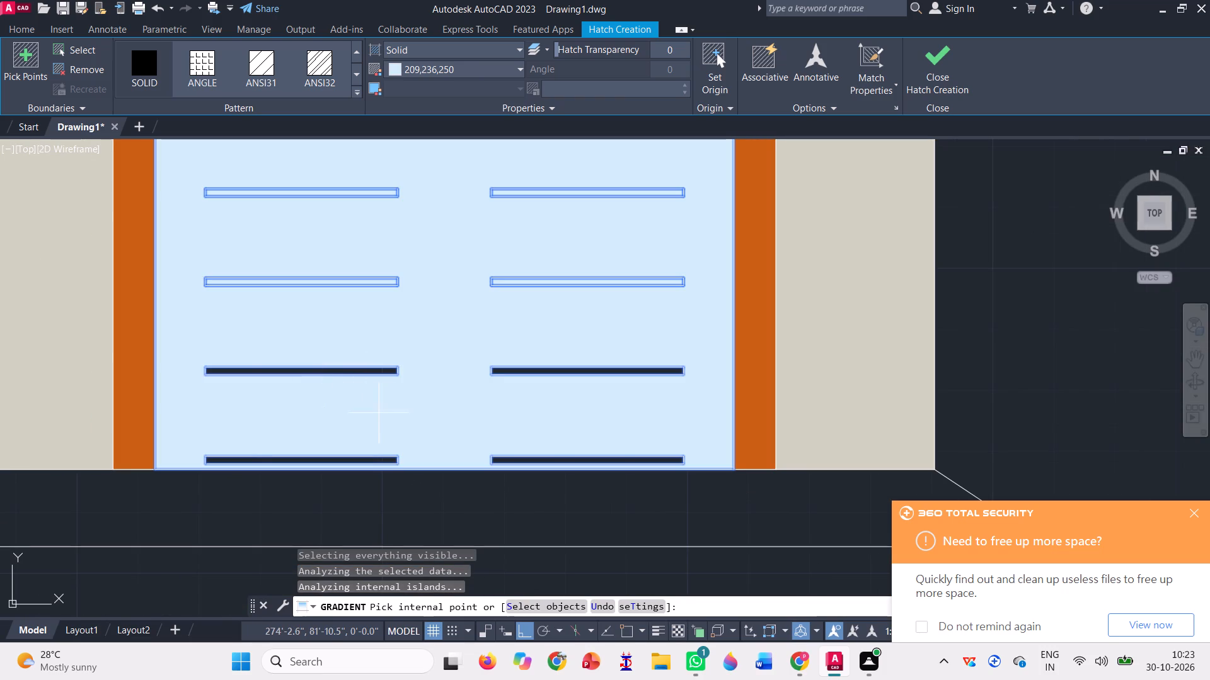
pyautogui.hotkey('ctrl', 'z')
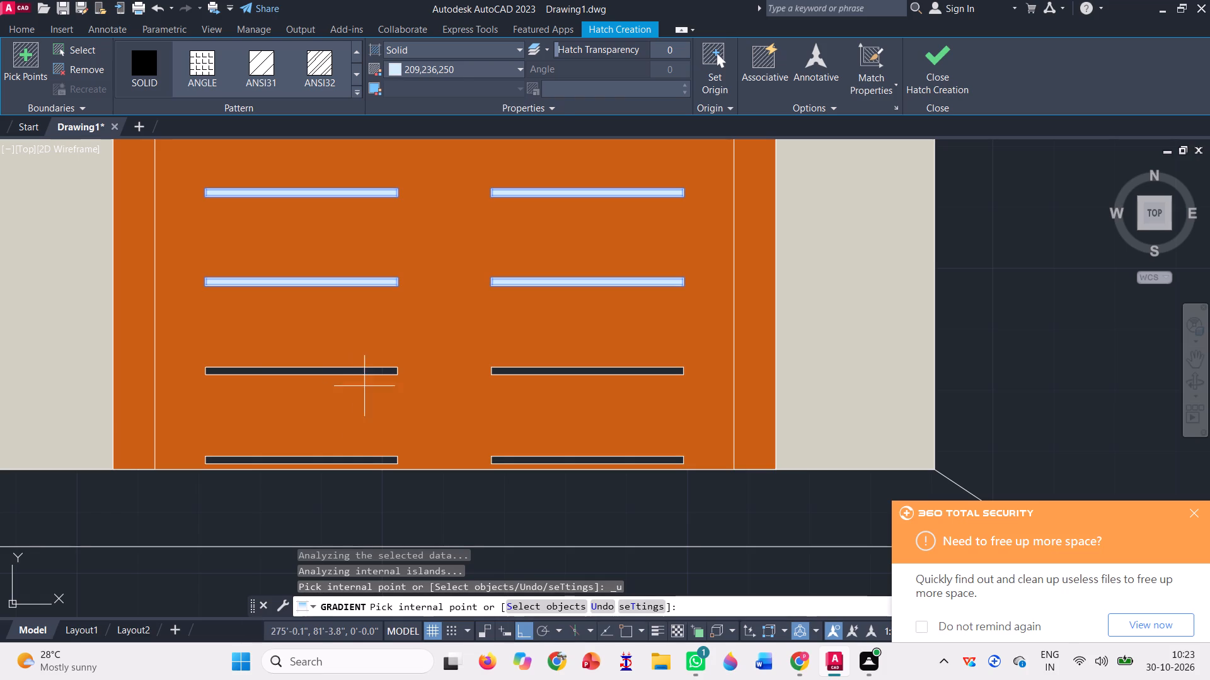
pyautogui.scroll(3, 369, 395)
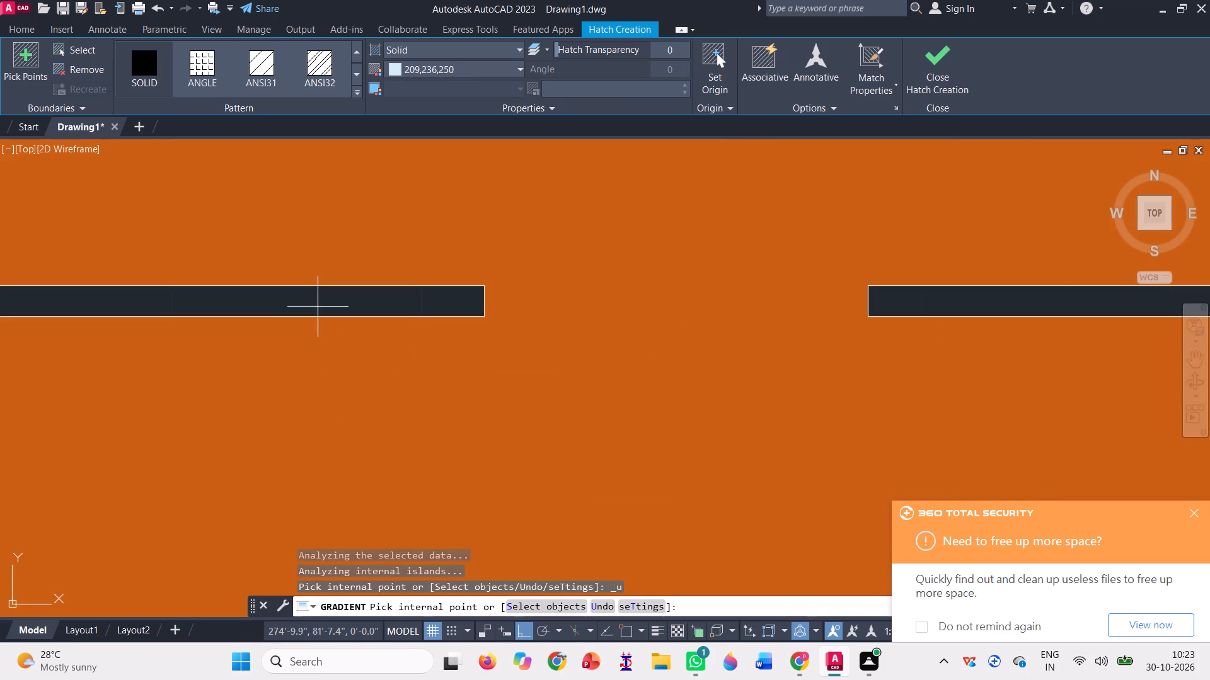
pyautogui.click(318, 307)
pyautogui.scroll(-2, 316, 348)
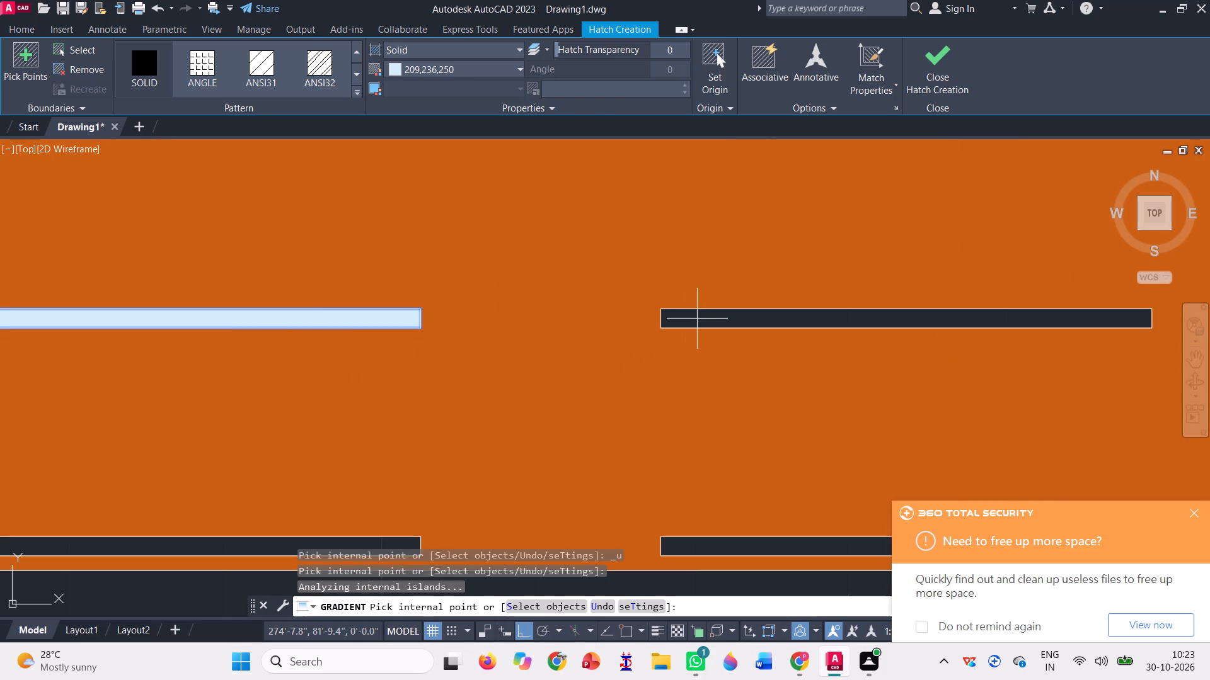
pyautogui.click(711, 322)
pyautogui.scroll(-1, 372, 360)
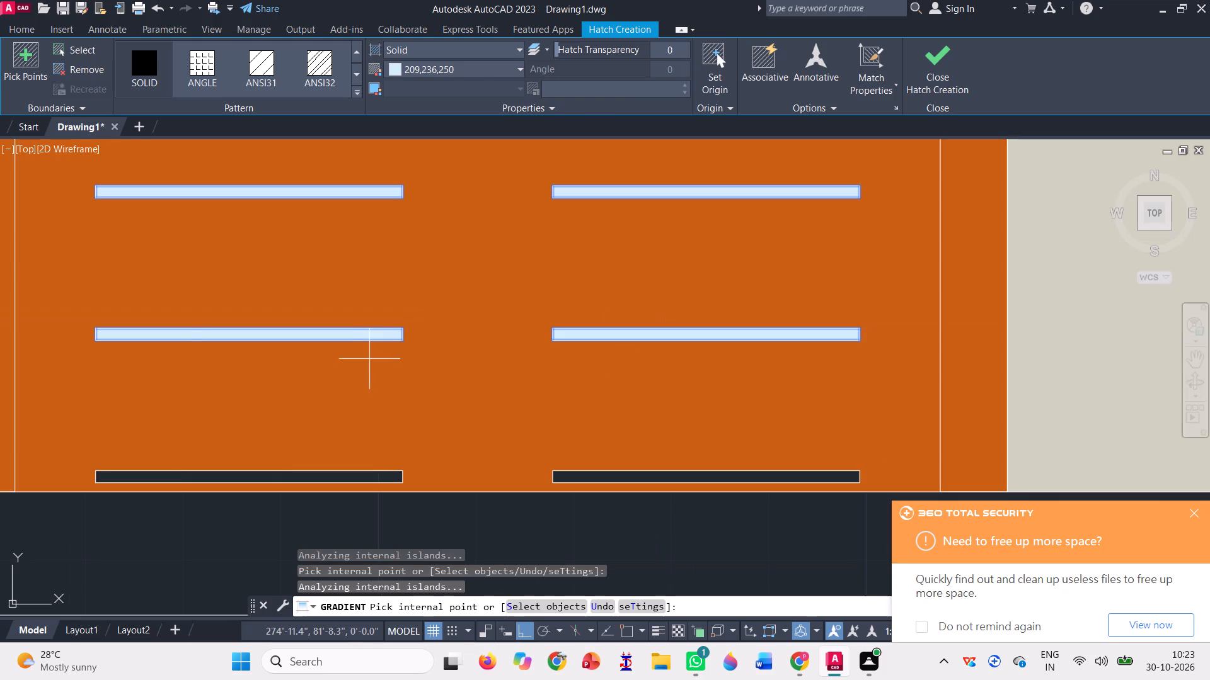
pyautogui.scroll(-1, 357, 345)
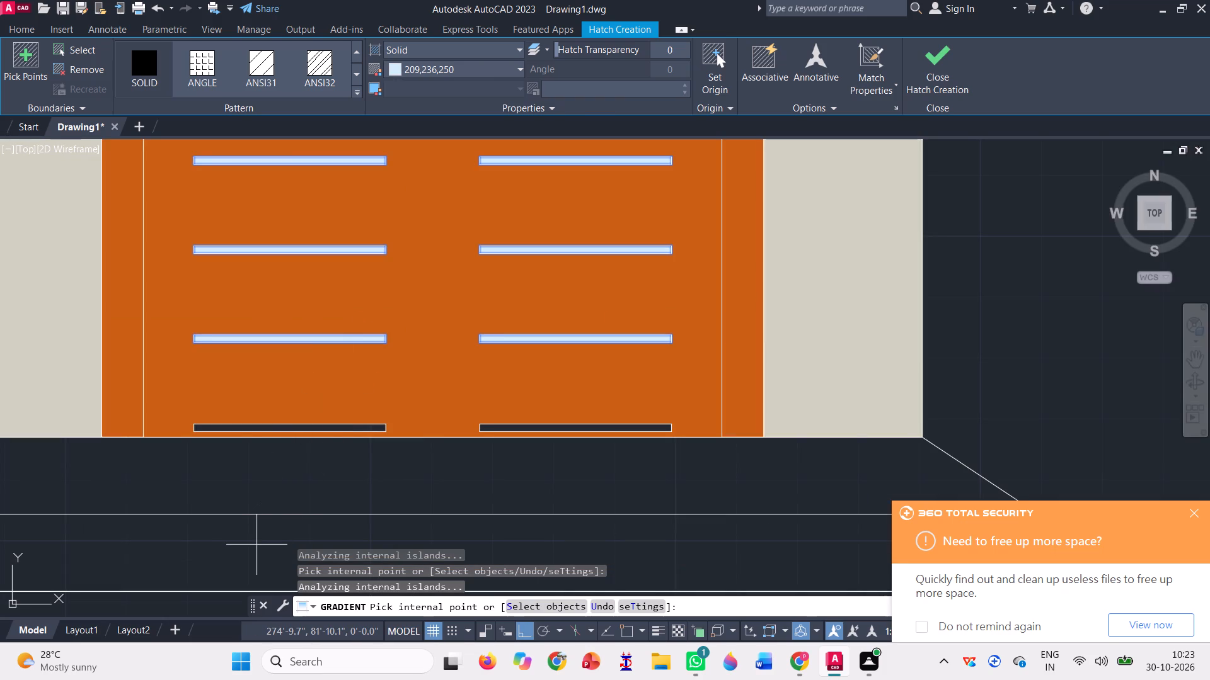
pyautogui.scroll(1, 270, 456)
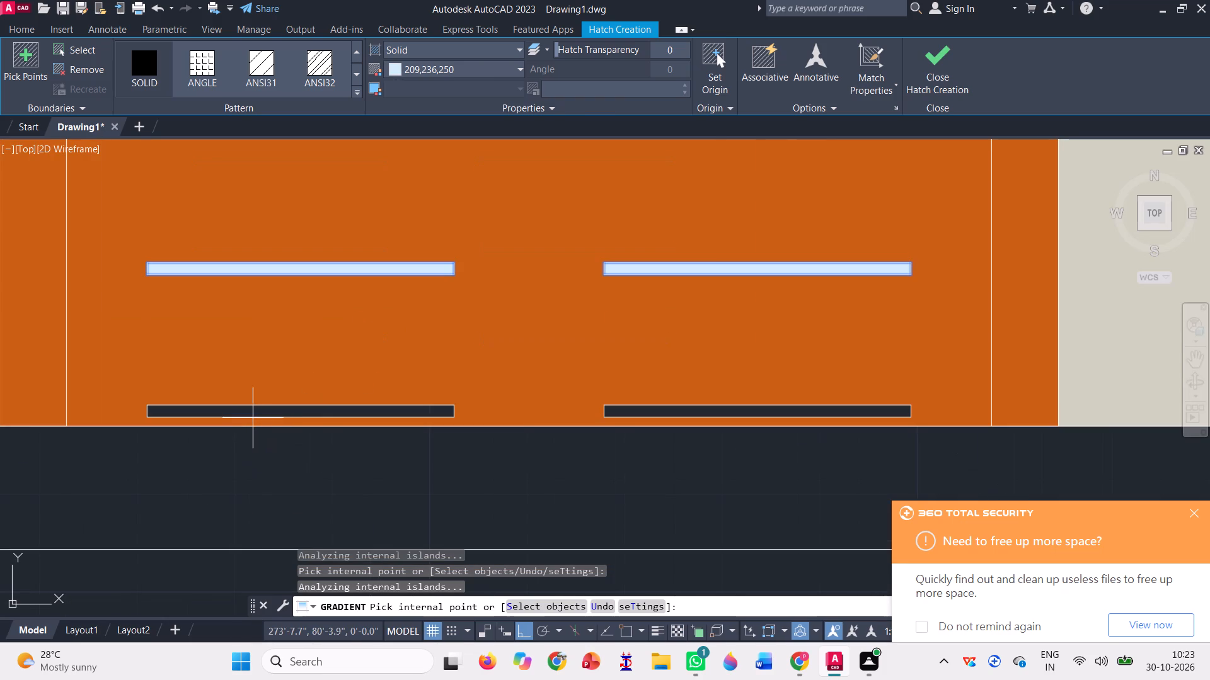
pyautogui.click(246, 412)
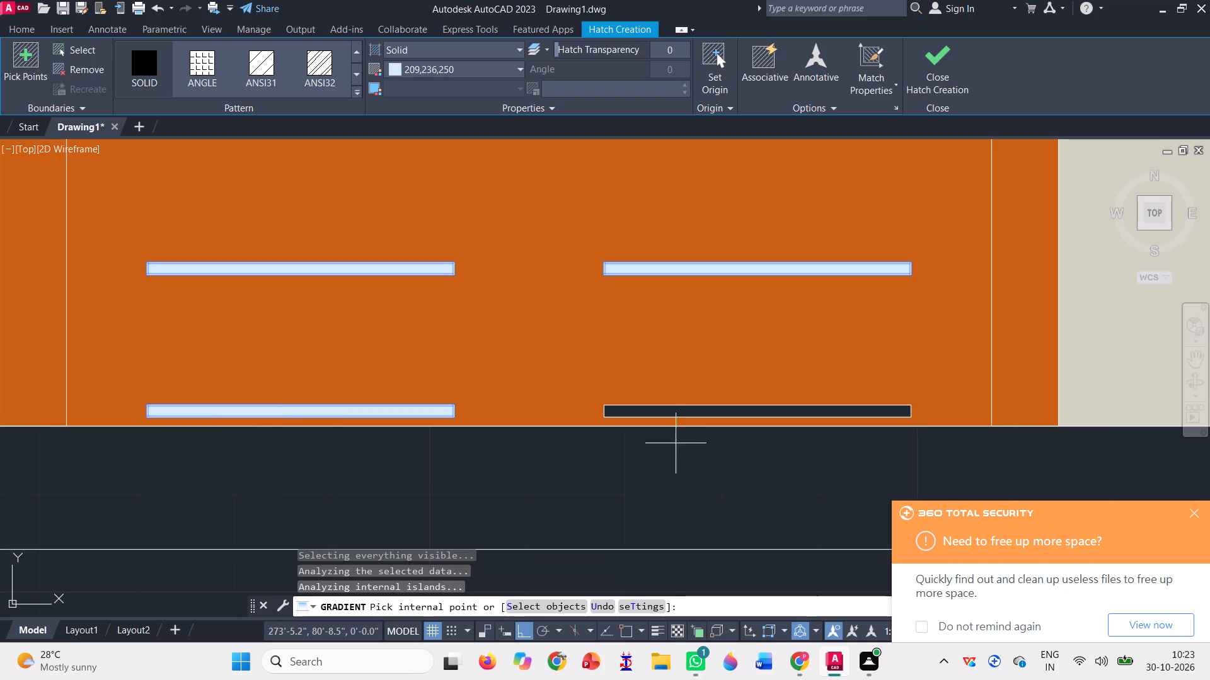
pyautogui.click(688, 410)
pyautogui.scroll(-2, 498, 496)
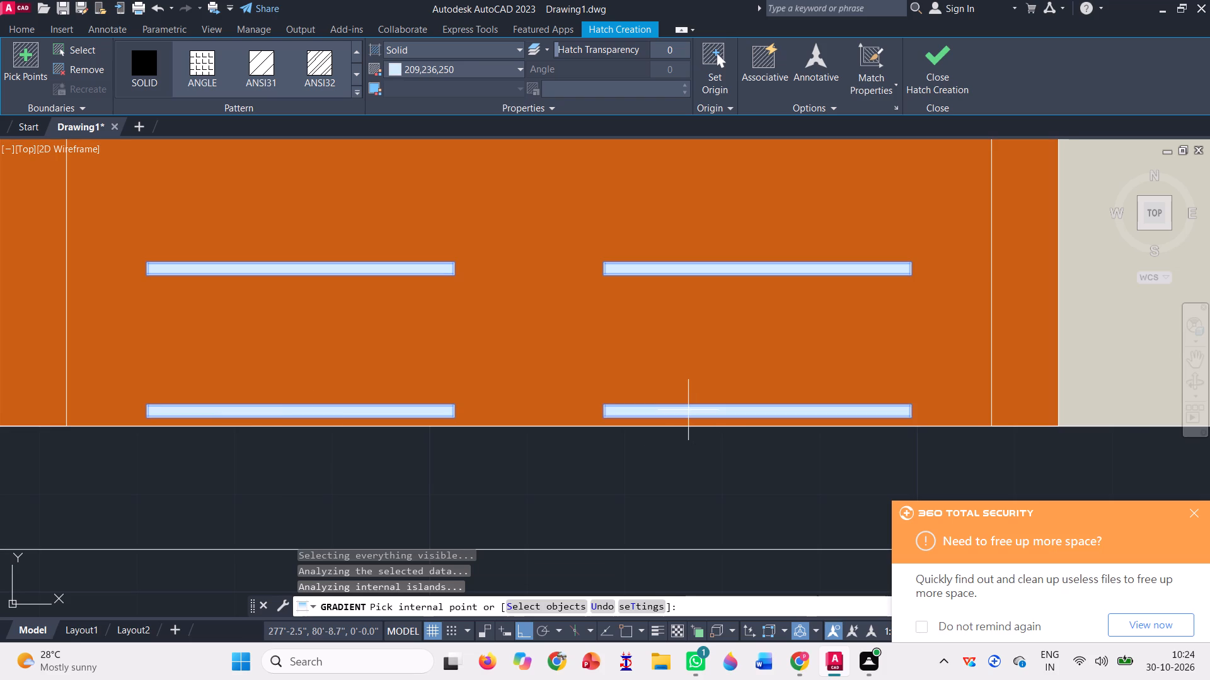
pyautogui.scroll(-3, 477, 482)
pyautogui.scroll(-2, 568, 425)
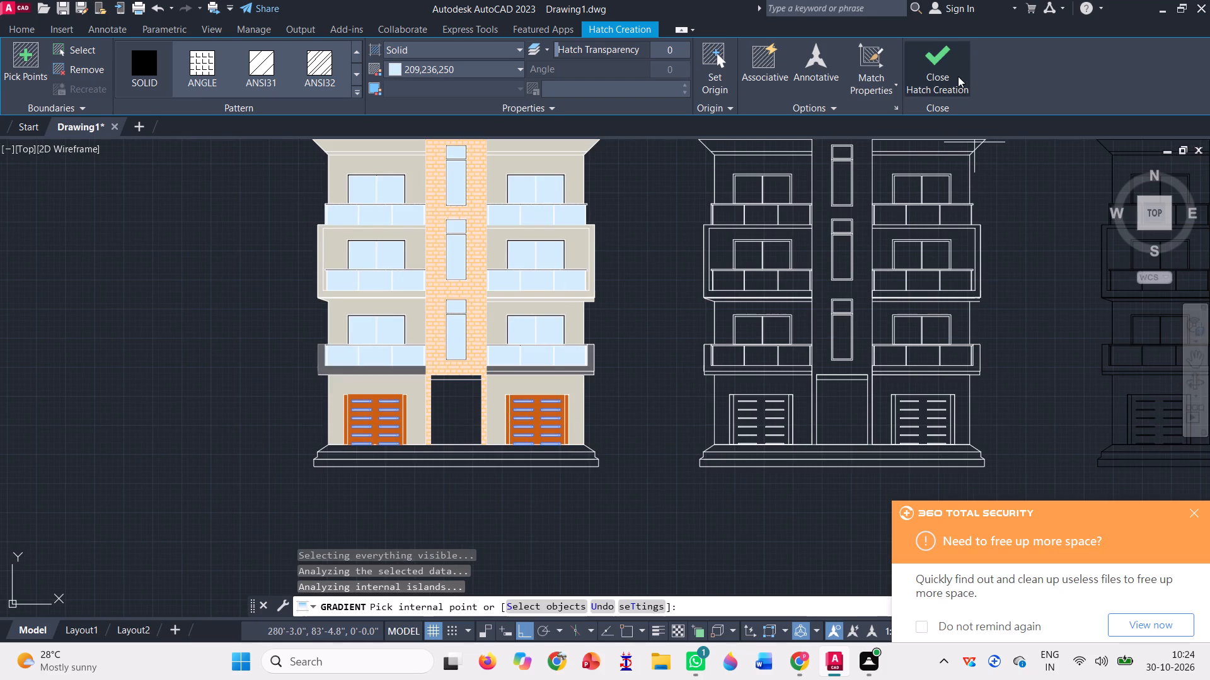
pyautogui.click(958, 74)
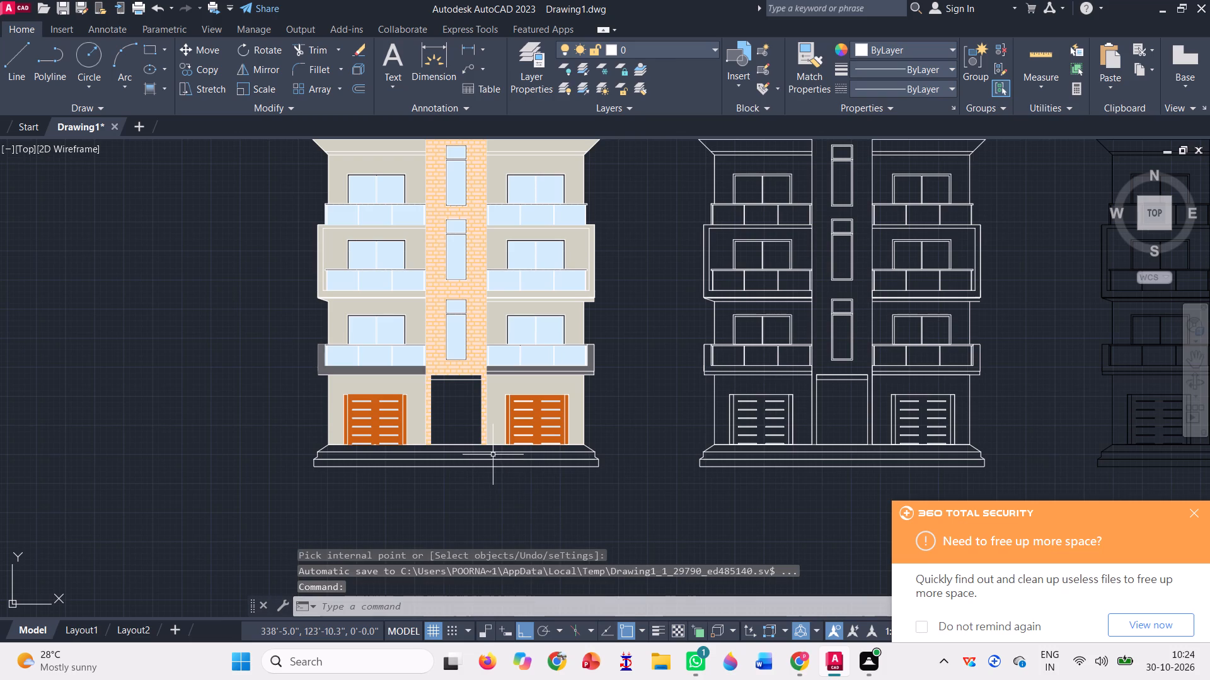
# Fill the ground-floor central entrance opening of the coloured elevation with the solid light blue 209,236,250 hatch and finish the hatch.
pyautogui.scroll(1, 476, 449)
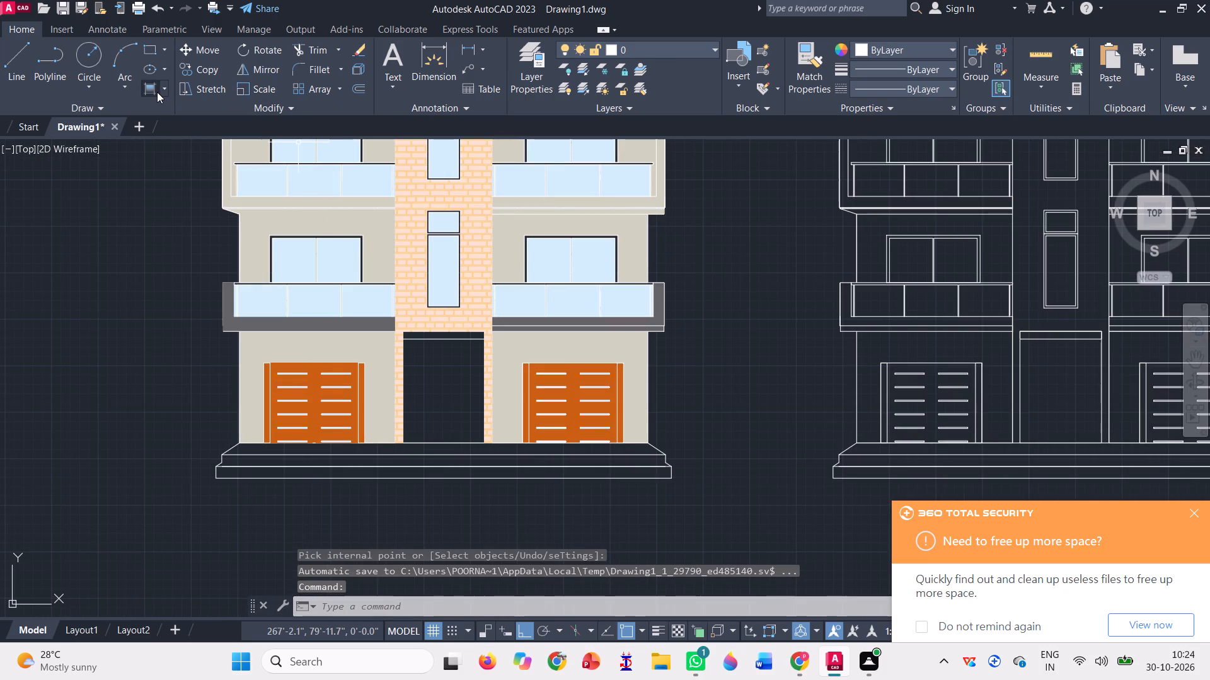
pyautogui.click(150, 89)
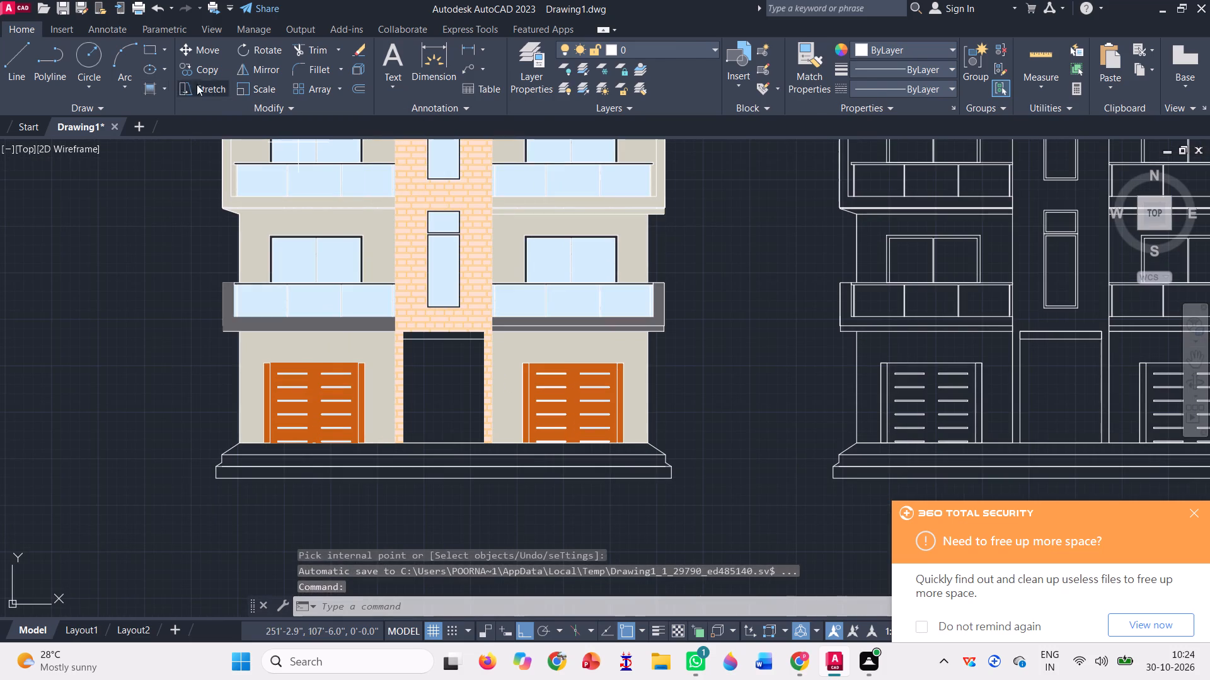
pyautogui.scroll(13, 225, 59)
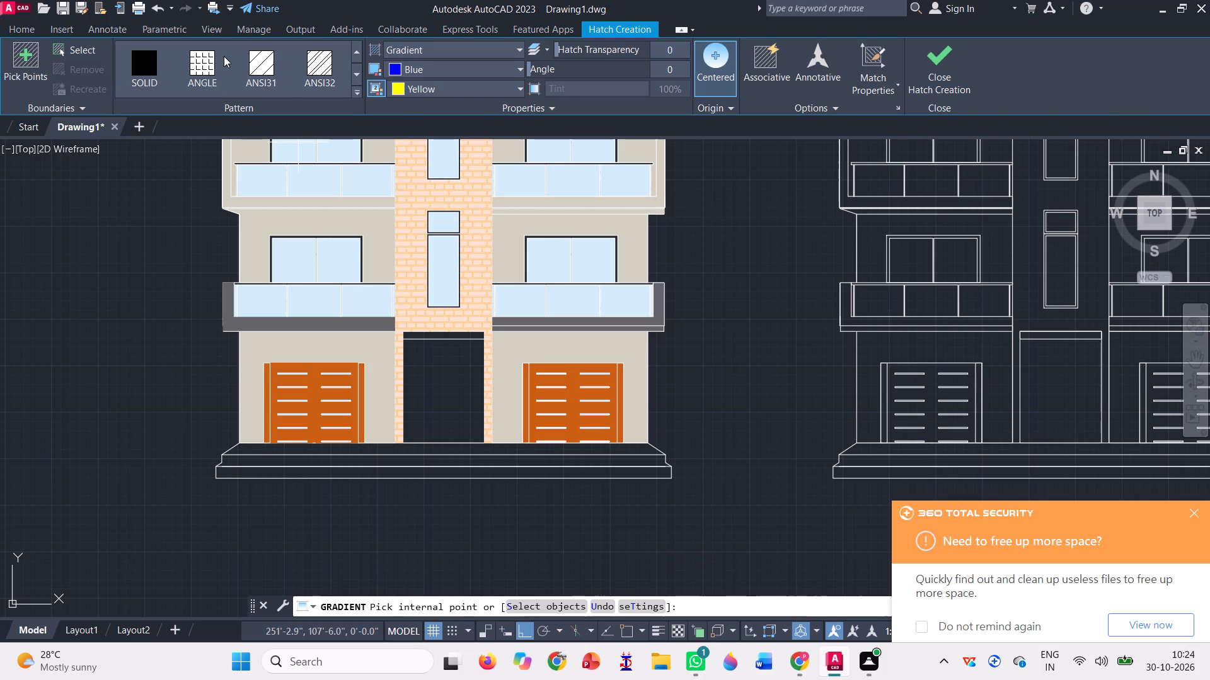
pyautogui.scroll(5, 224, 56)
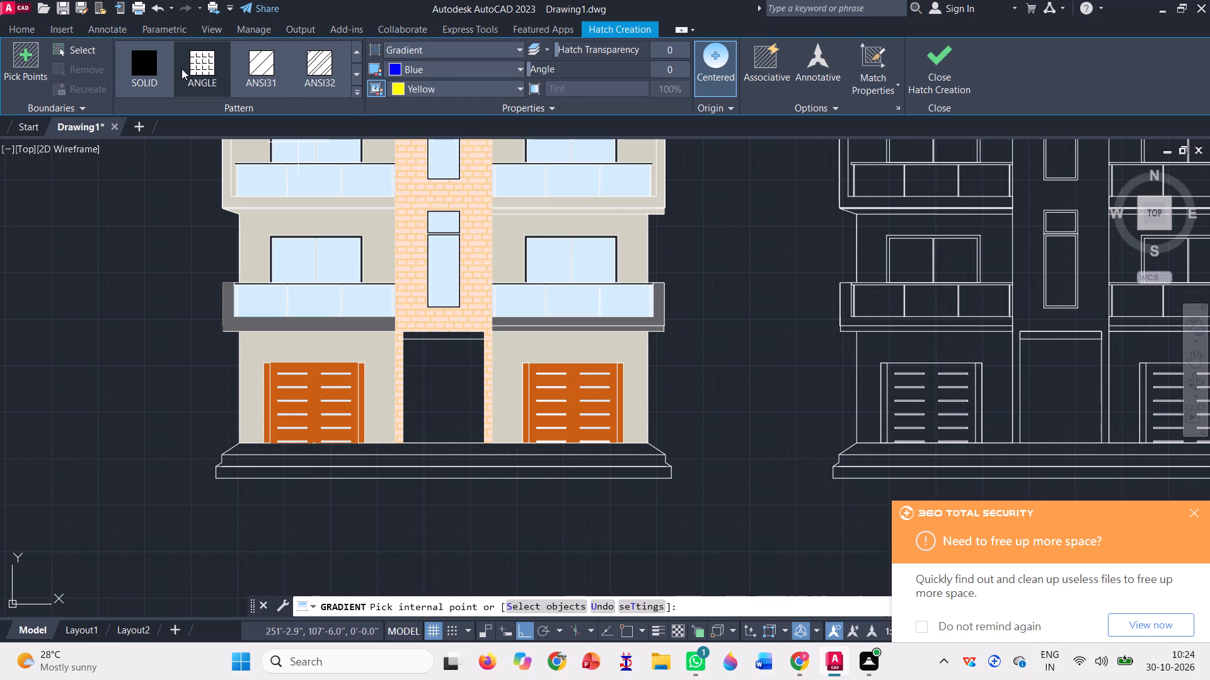
pyautogui.click(145, 62)
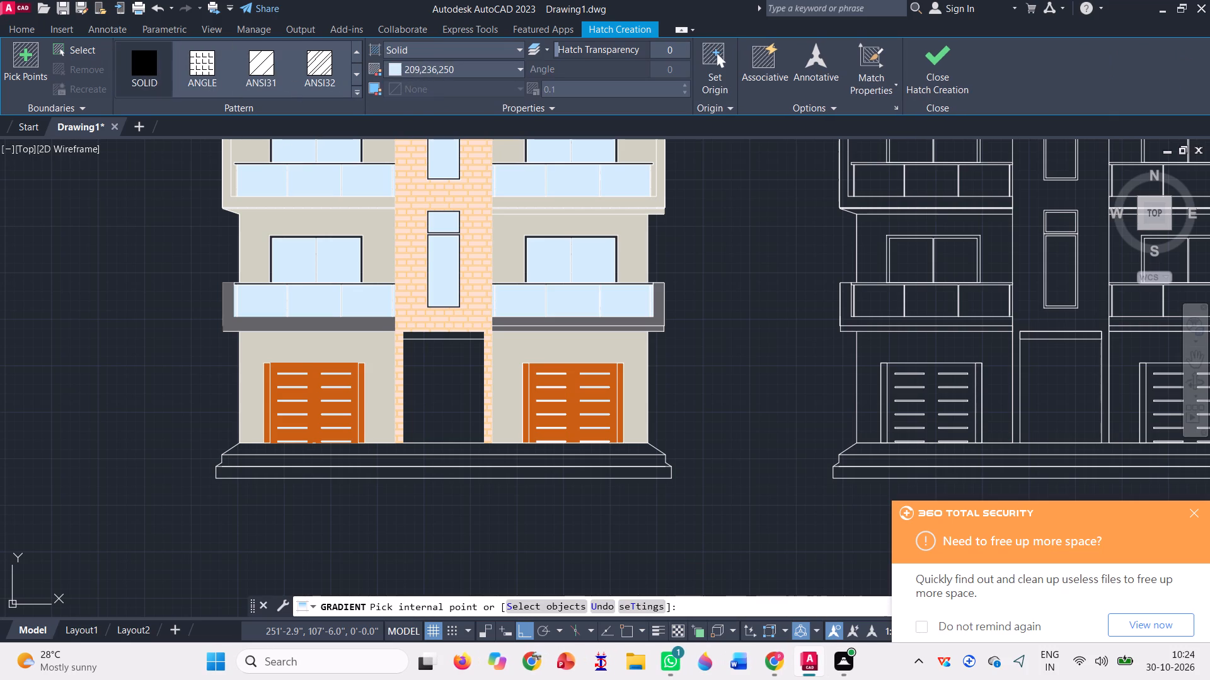
pyautogui.click(435, 391)
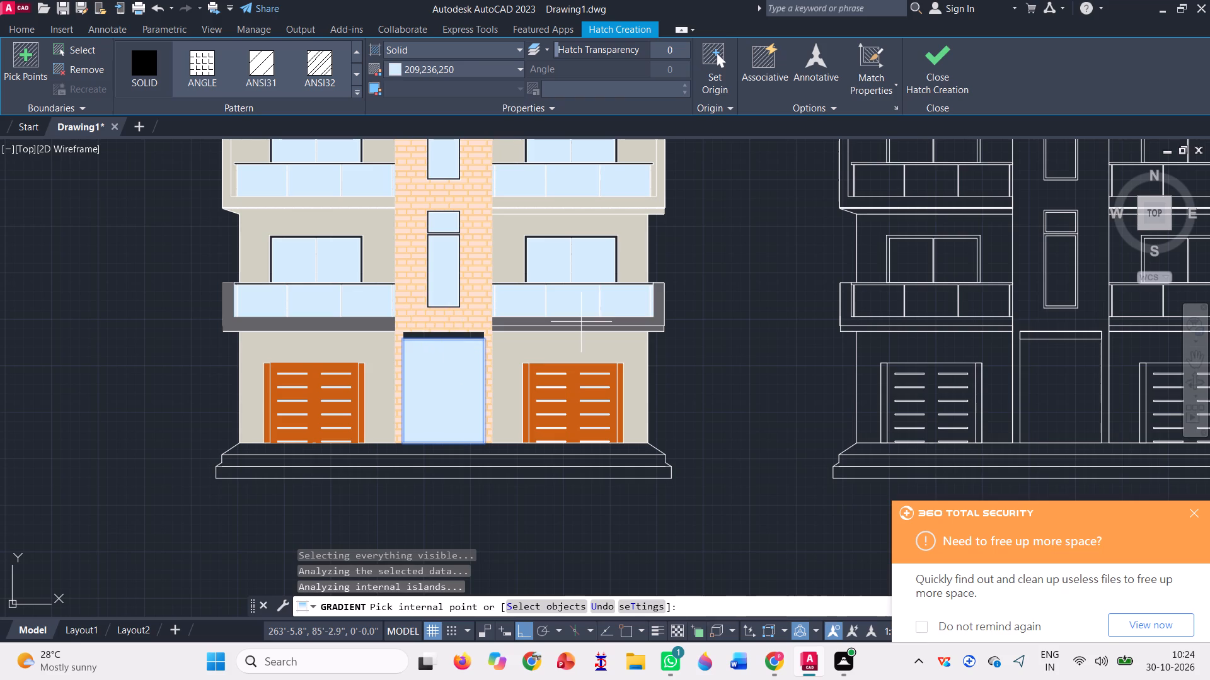
pyautogui.click(911, 62)
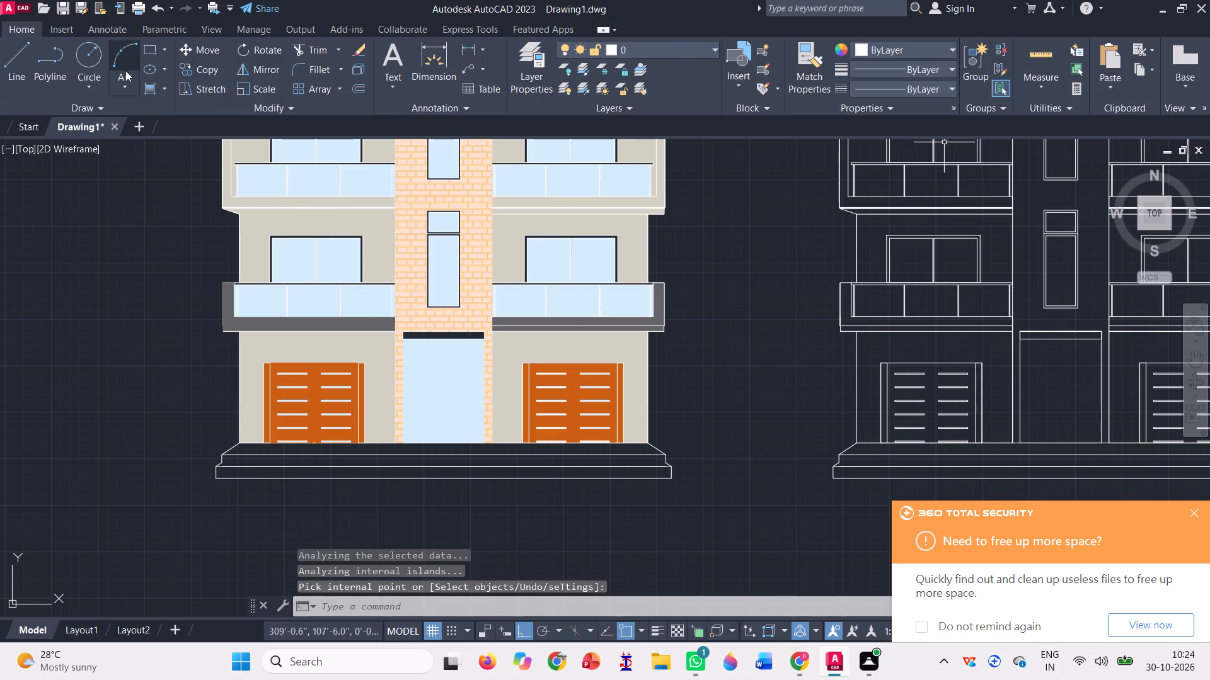
# Start a solid black 0,0,0 hatch and fill the narrow strip above the entrance opening of the coloured elevation.
pyautogui.click(146, 85)
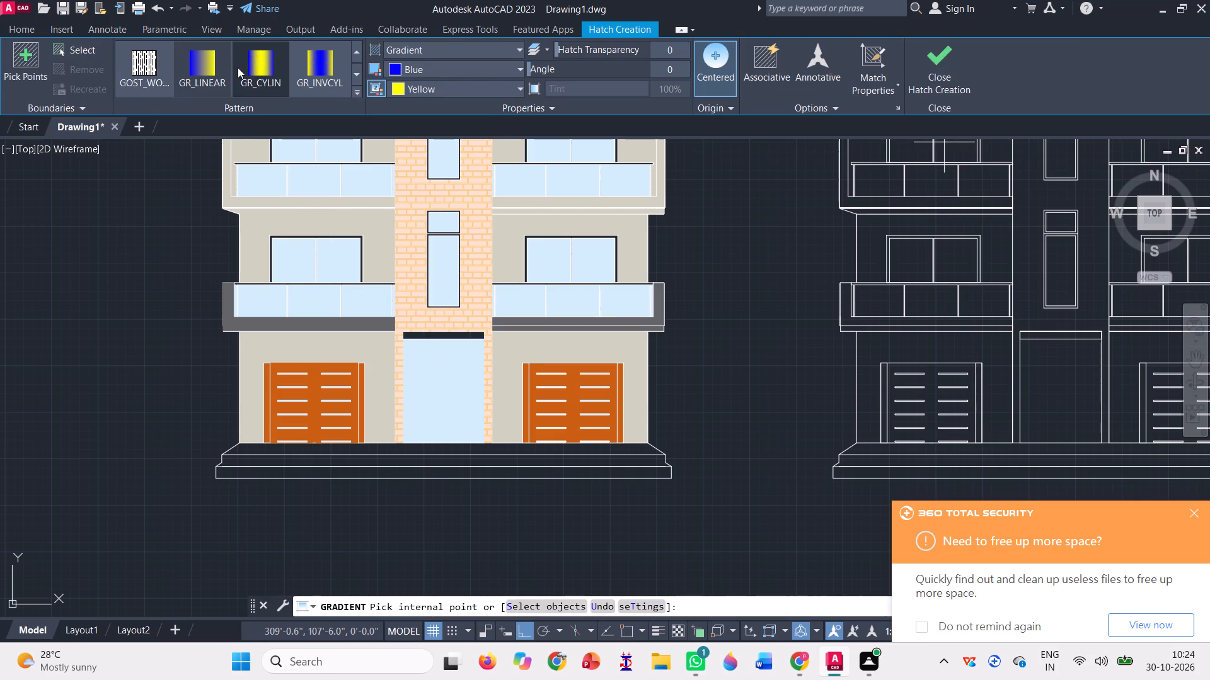
pyautogui.scroll(13, 230, 66)
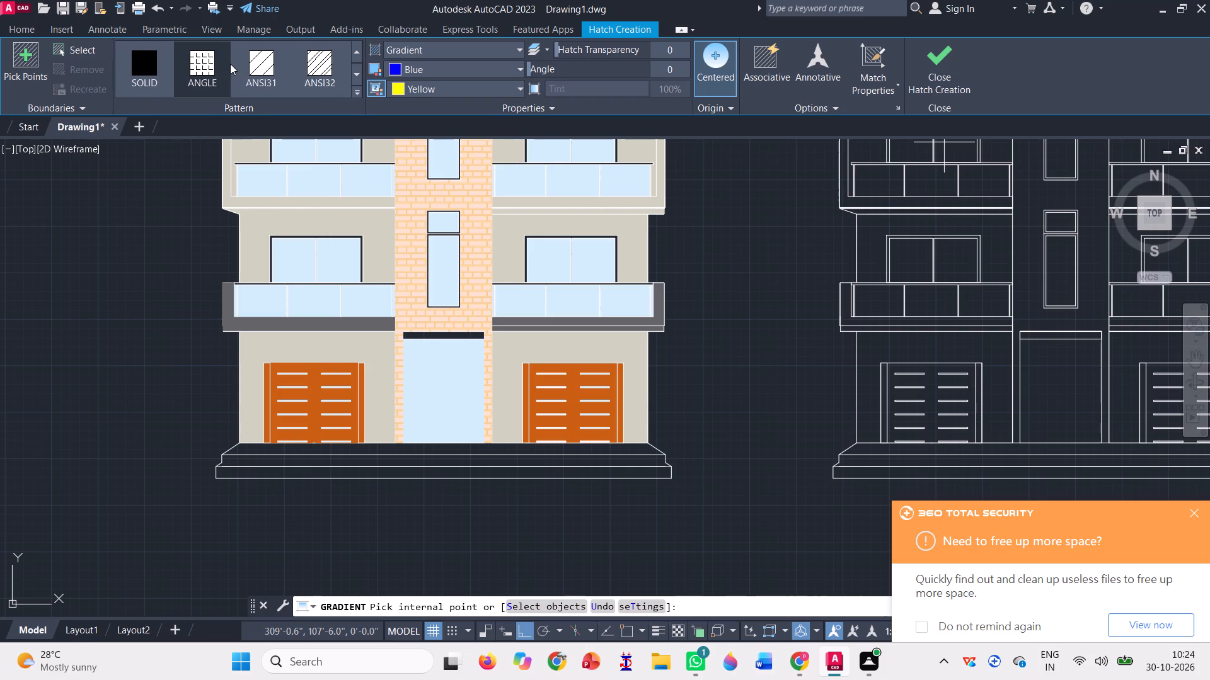
pyautogui.scroll(3, 219, 65)
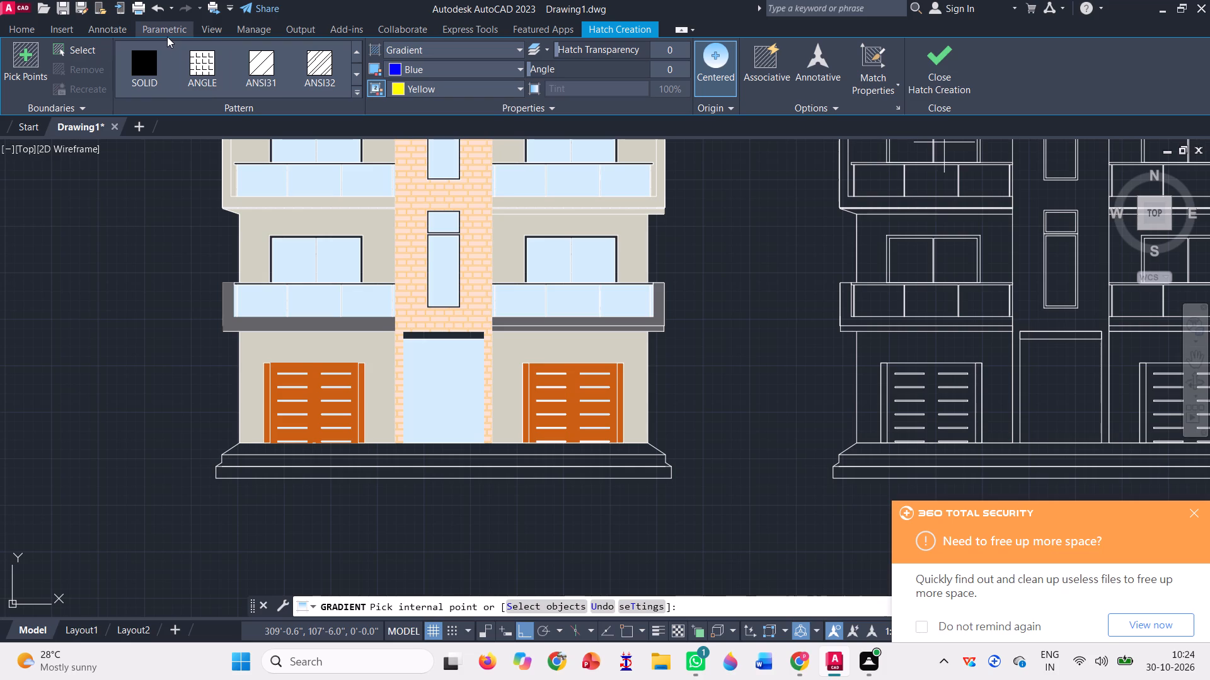
pyautogui.click(135, 50)
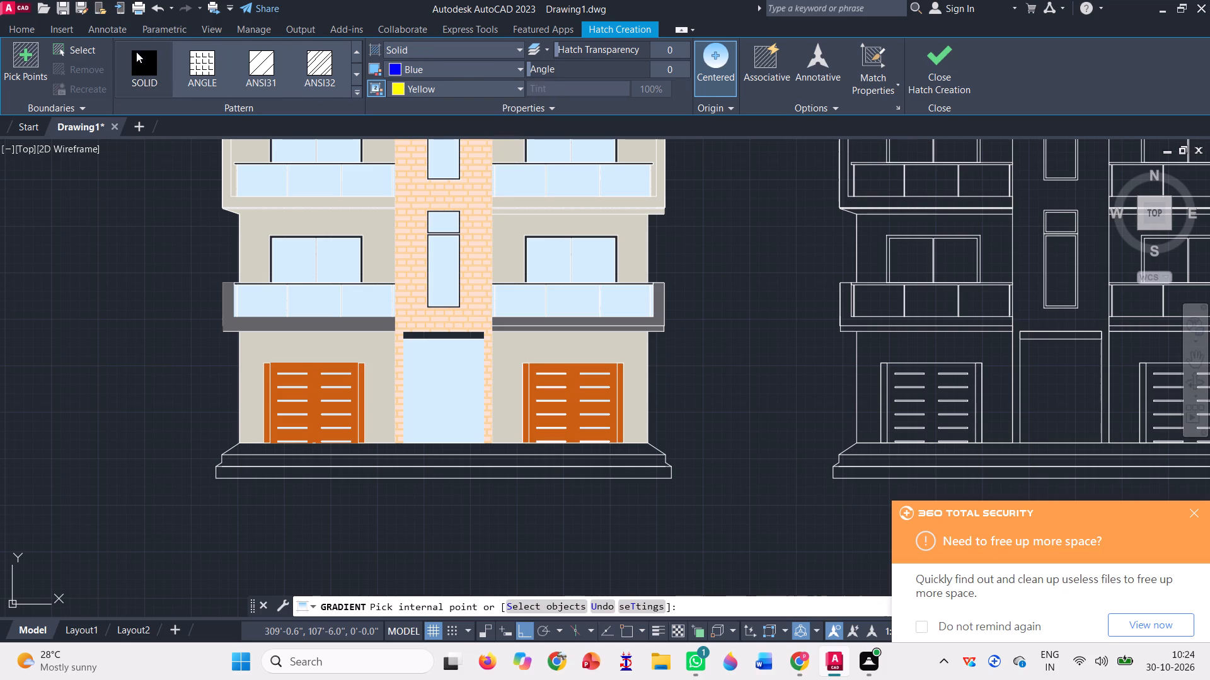
pyautogui.click(395, 68)
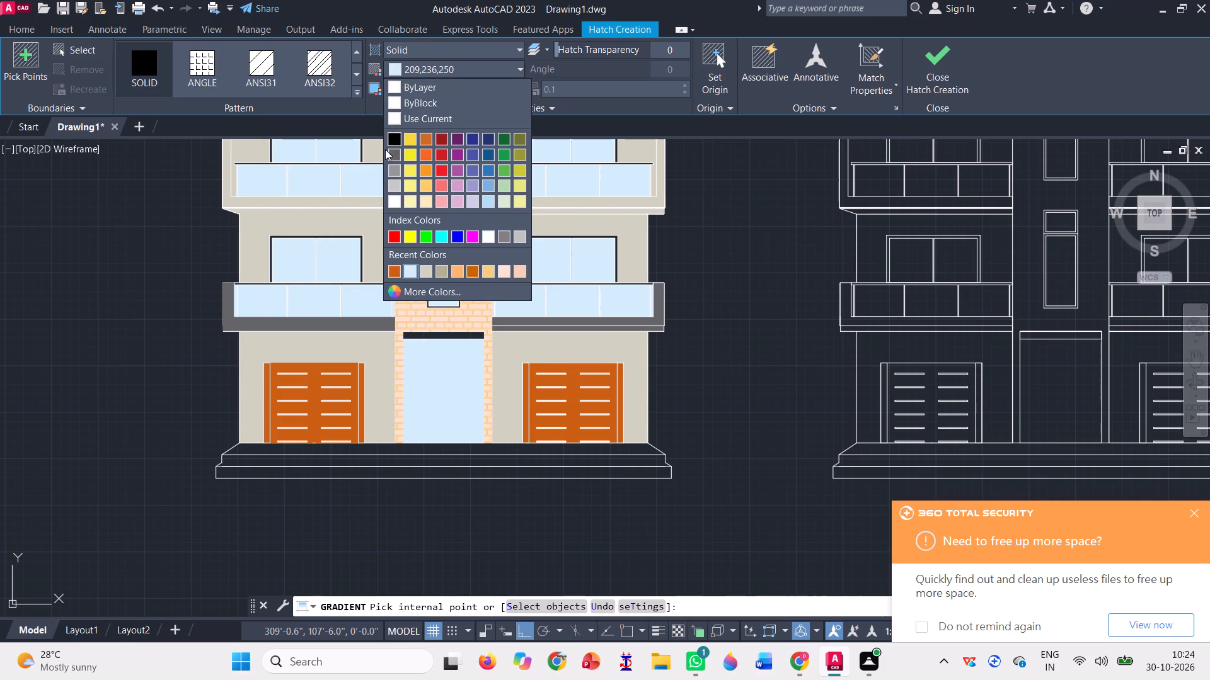
pyautogui.click(393, 139)
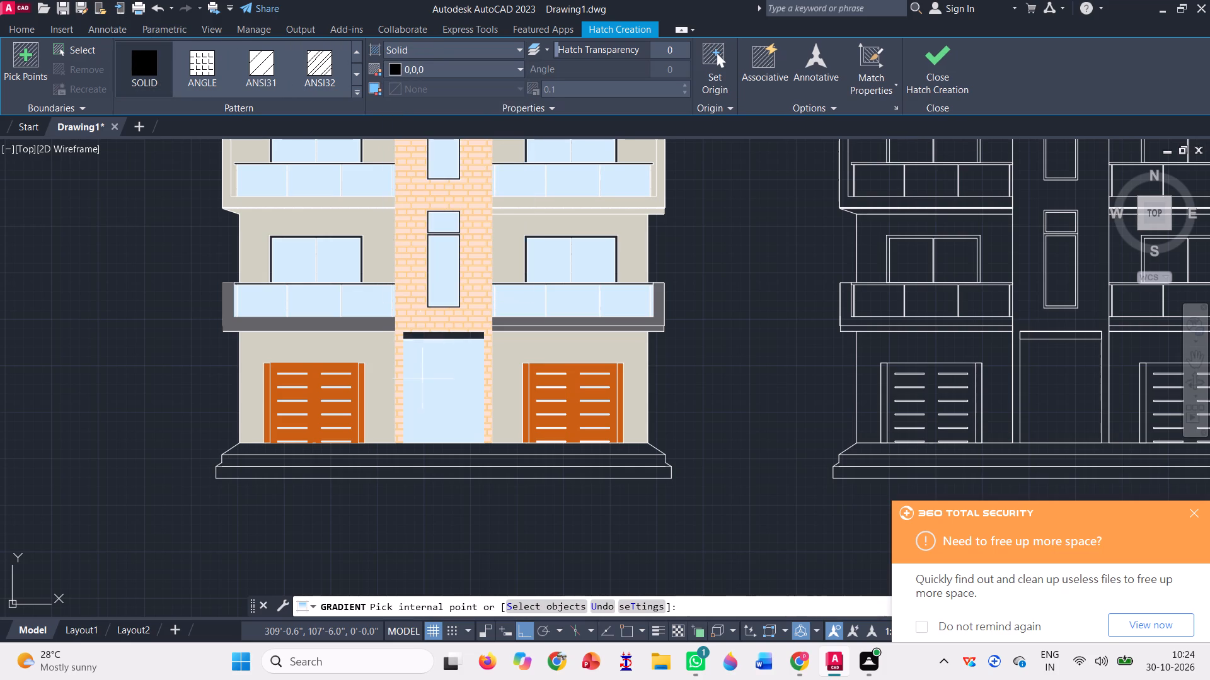
pyautogui.scroll(4, 443, 326)
pyautogui.click(424, 359)
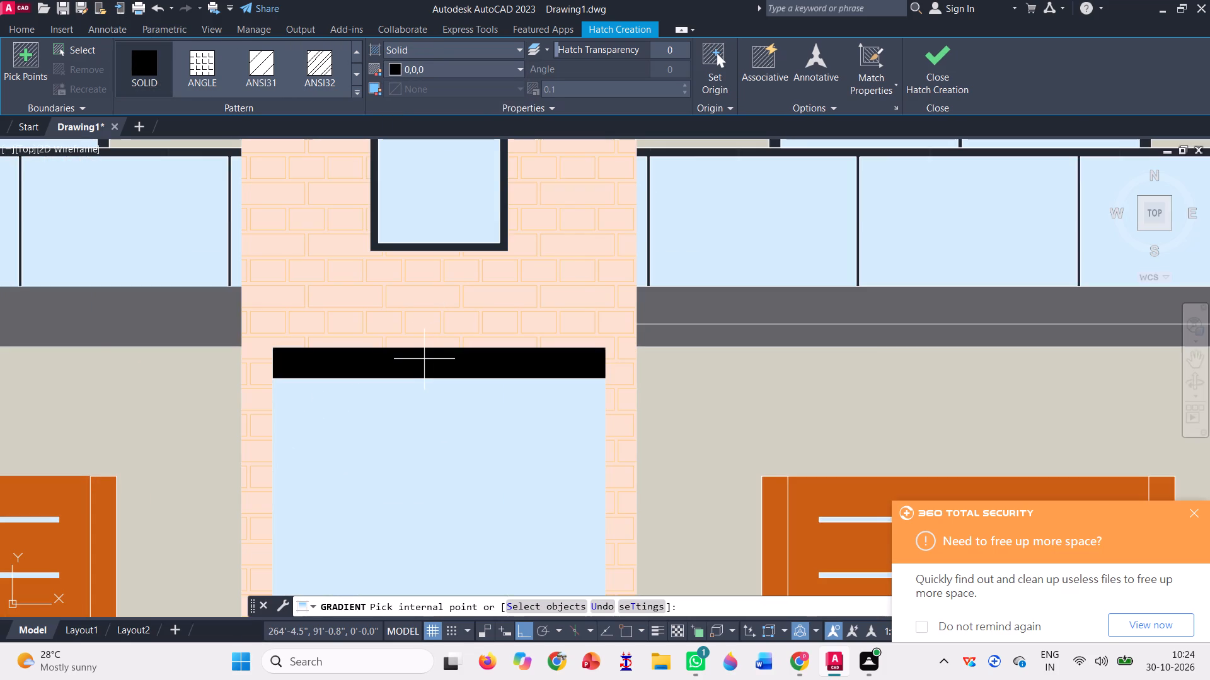
# Add the lowest left balcony's railing and window frame in the adjacent uncoloured white-line elevation to the black hatch.
pyautogui.scroll(-2, 423, 360)
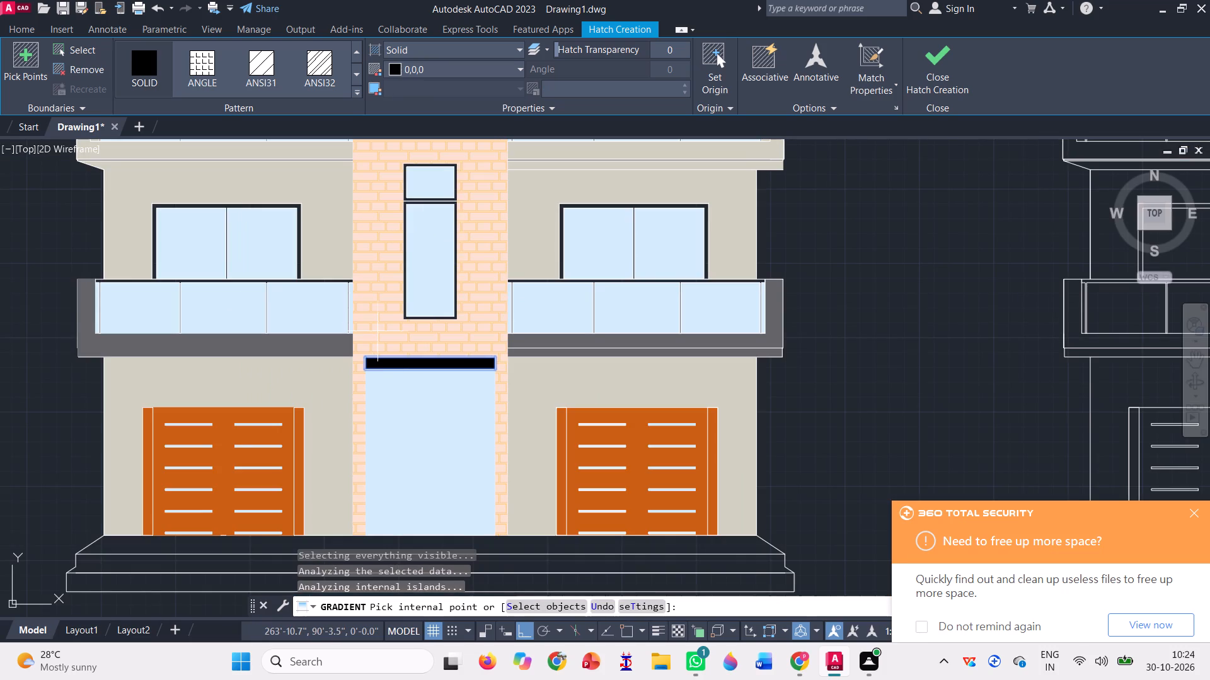
pyautogui.scroll(-1, 378, 331)
pyautogui.scroll(-1, 156, 365)
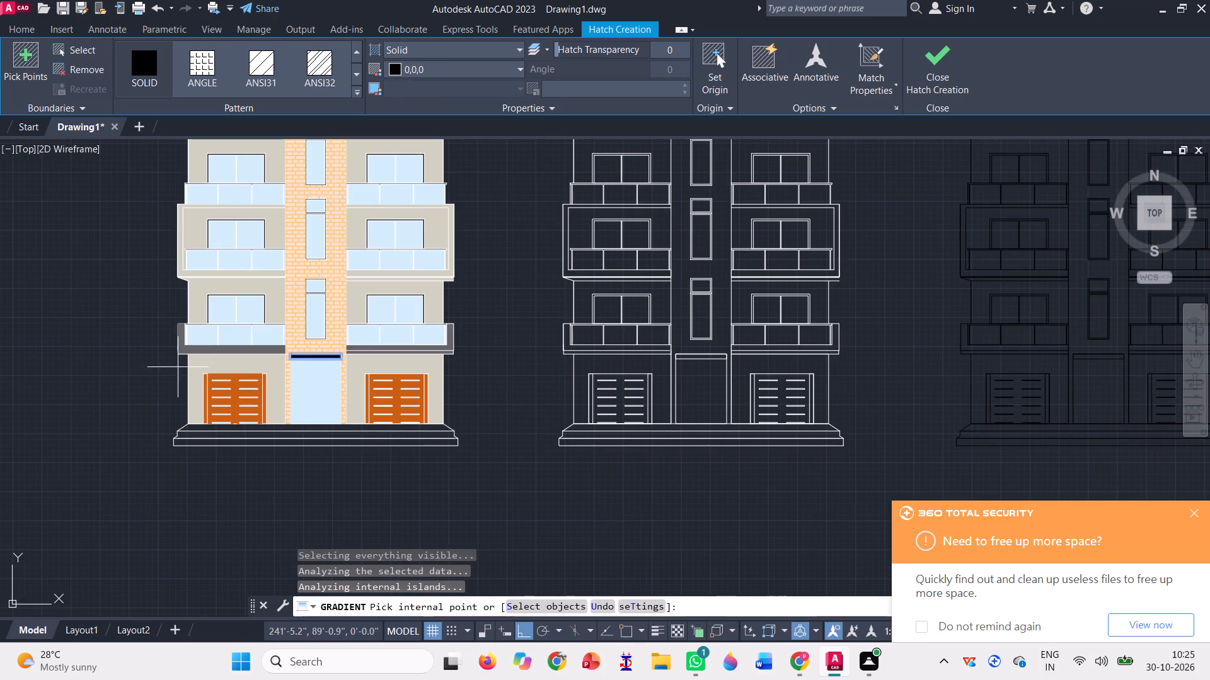
pyautogui.scroll(5, 608, 320)
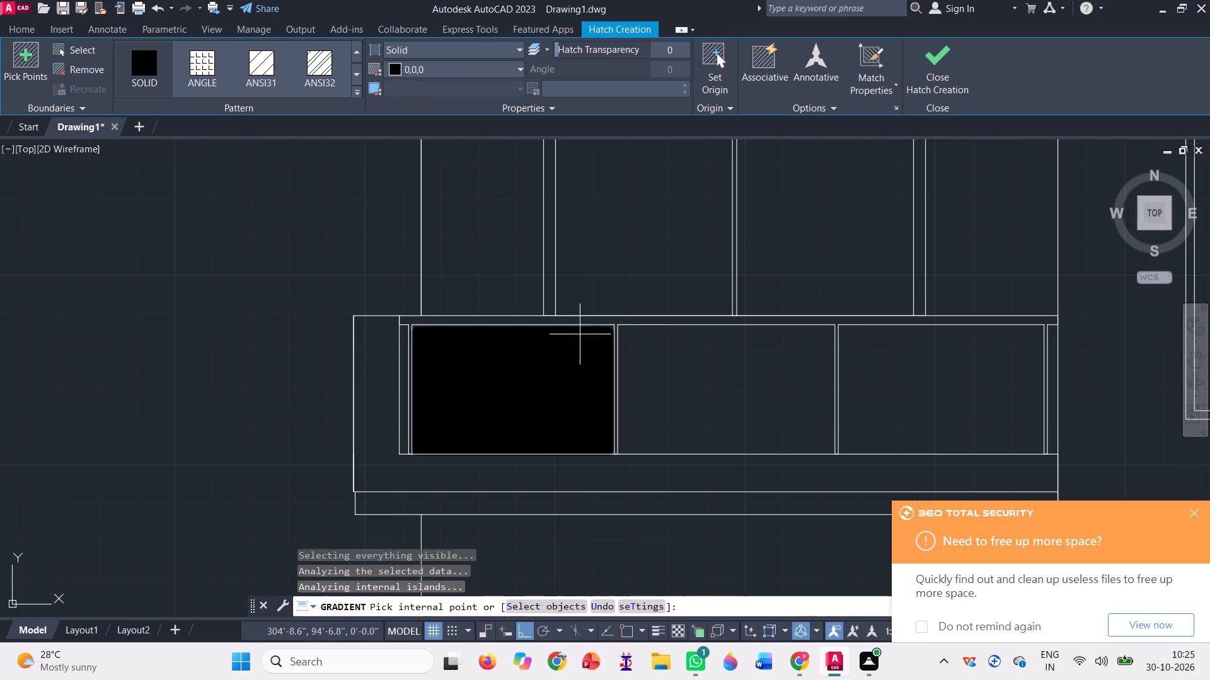
pyautogui.scroll(3, 625, 300)
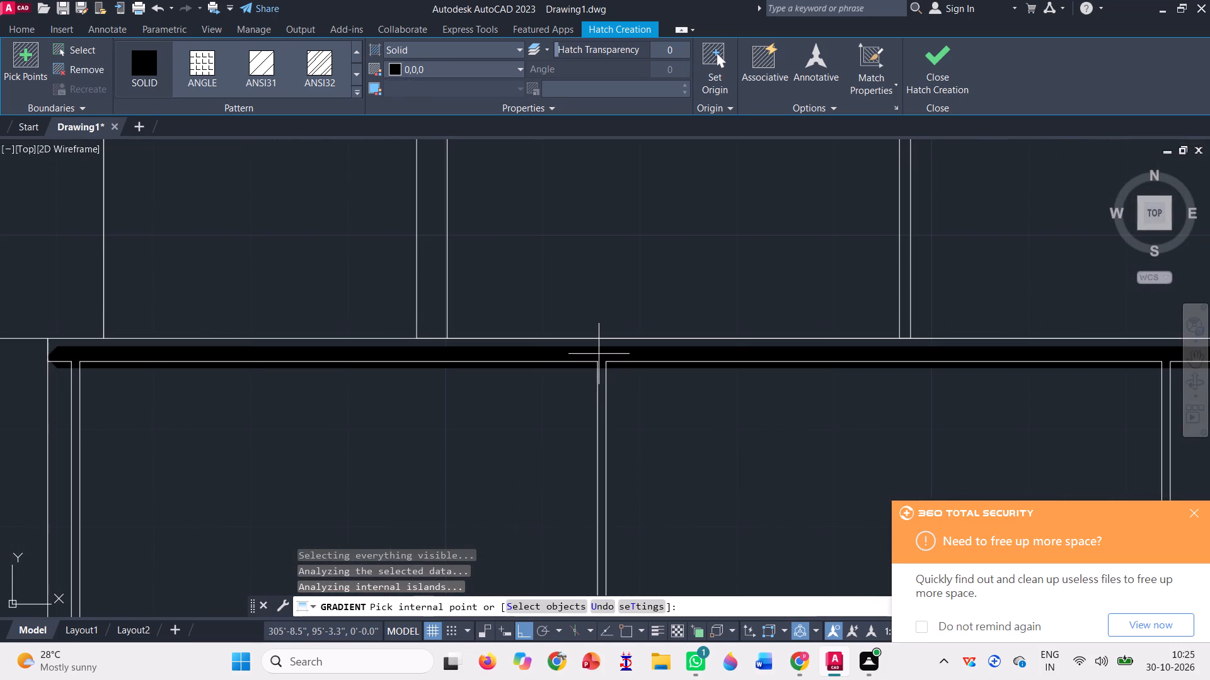
pyautogui.click(599, 352)
pyautogui.scroll(-1, 591, 356)
pyautogui.scroll(-2, 368, 401)
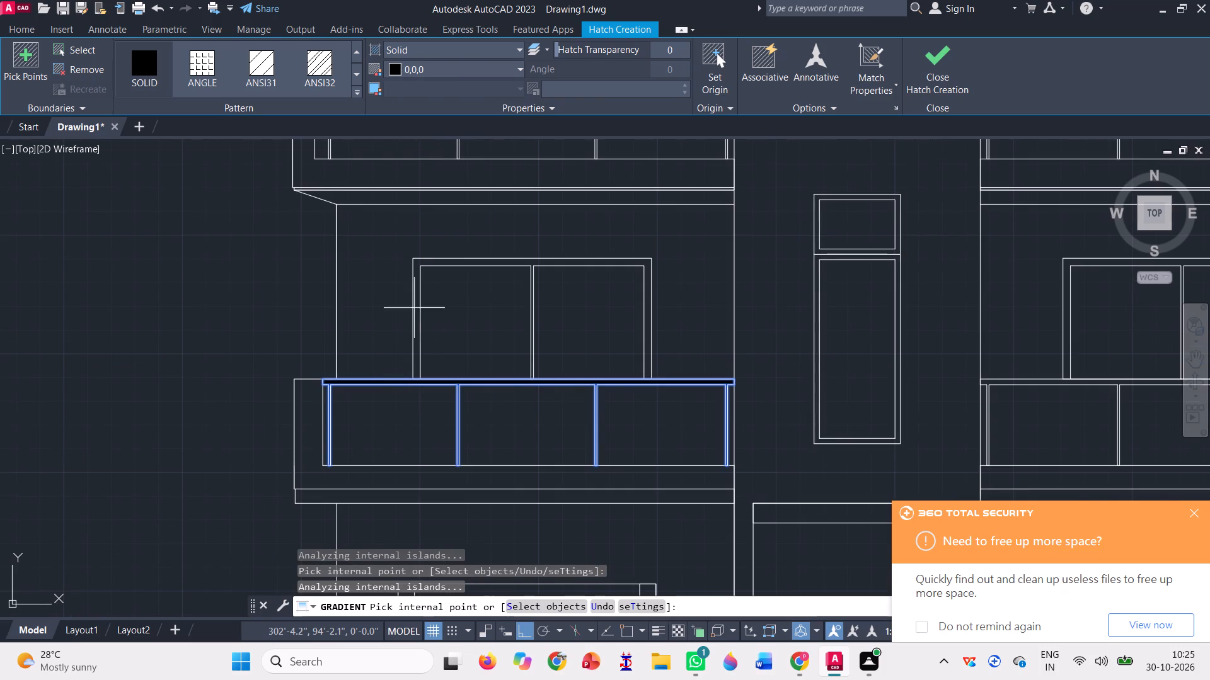
pyautogui.click(415, 269)
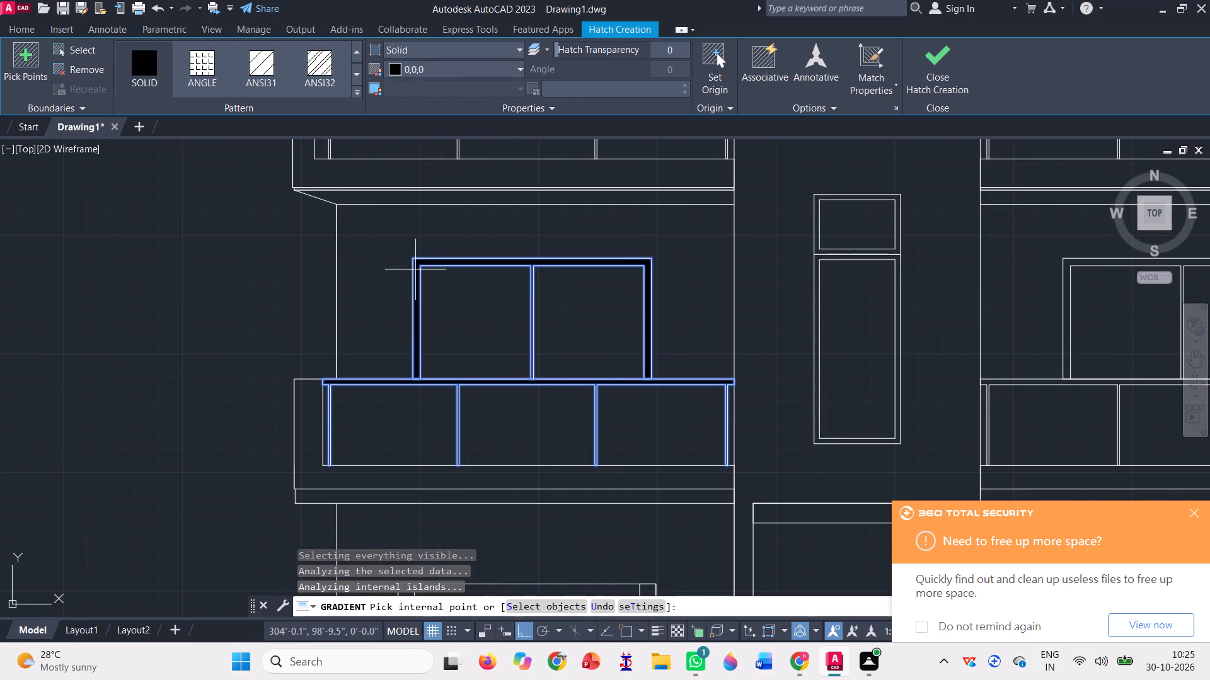
# Add the left window frame and balcony railing one storey up in the white-line elevation to the black hatch.
pyautogui.scroll(-3, 389, 361)
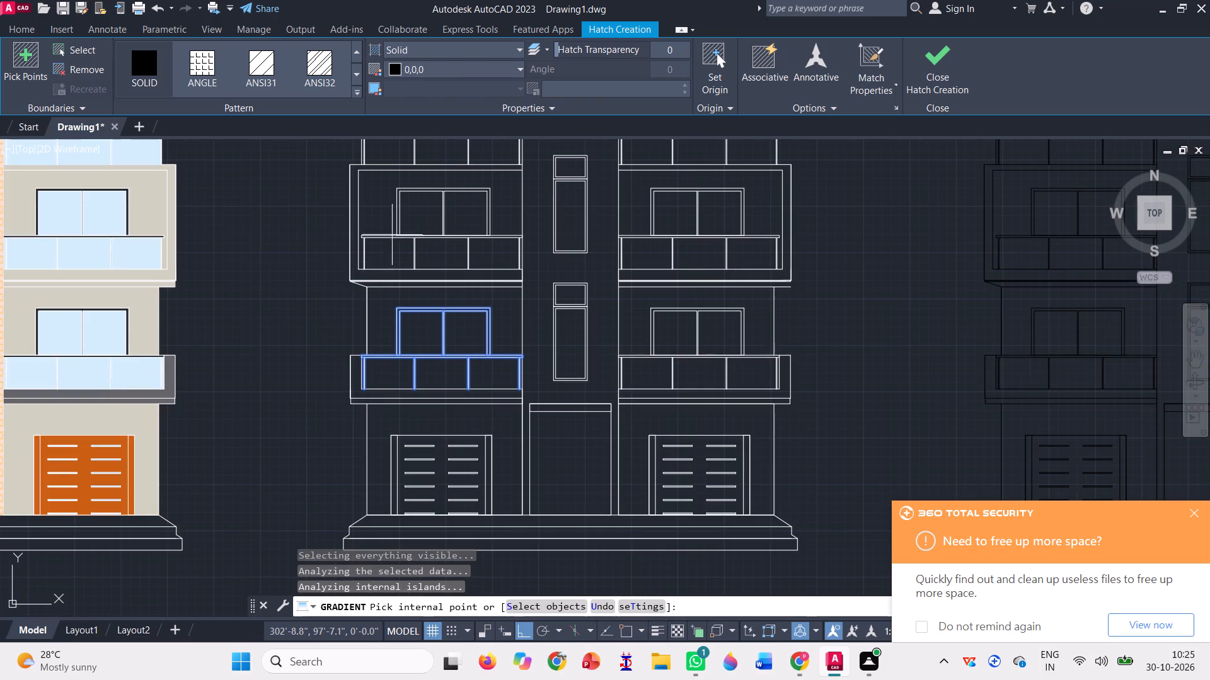
pyautogui.scroll(1, 403, 203)
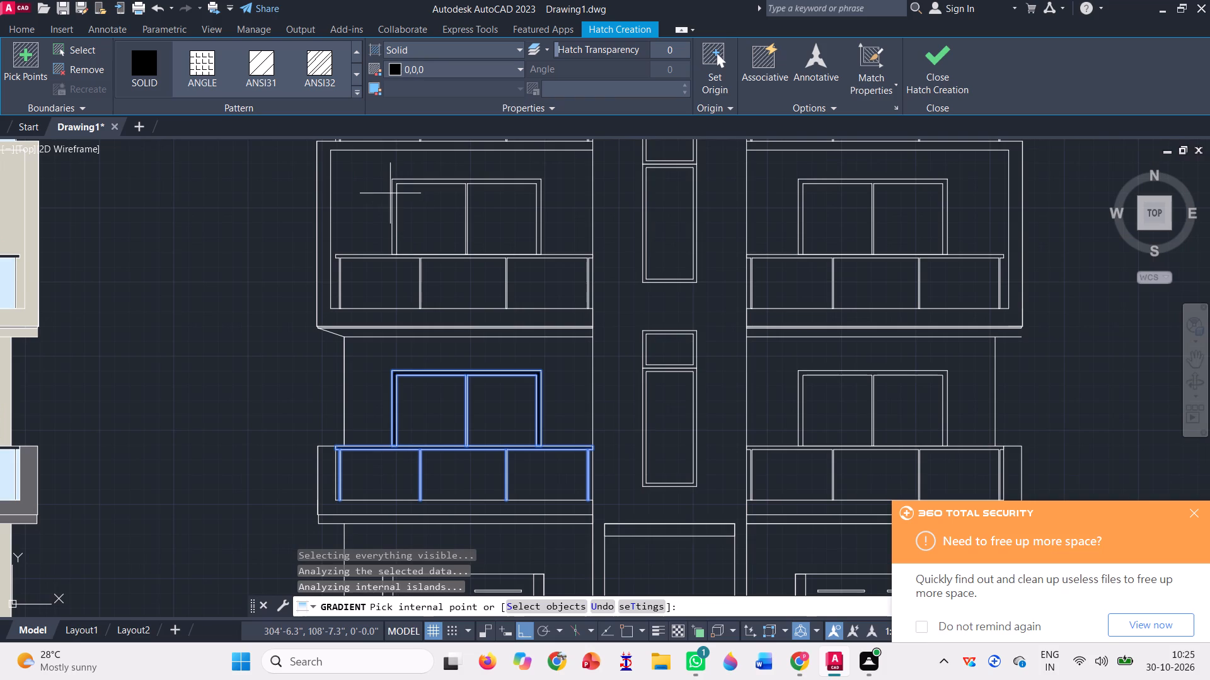
pyautogui.click(396, 203)
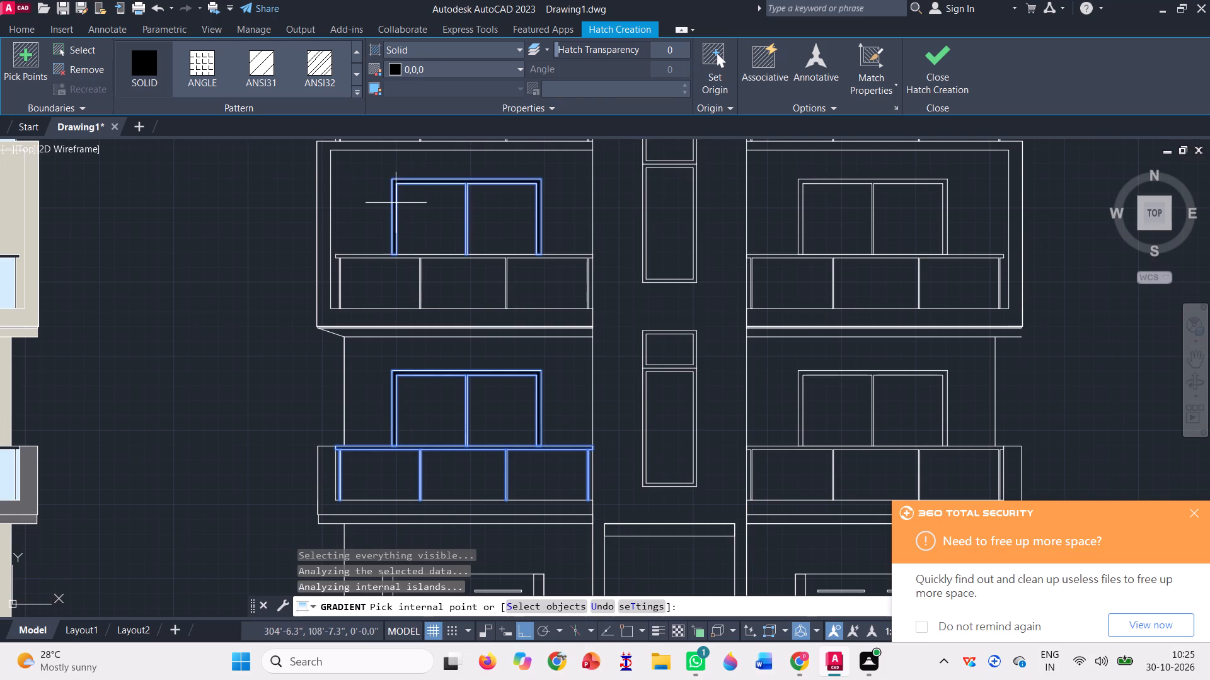
pyautogui.scroll(3, 416, 258)
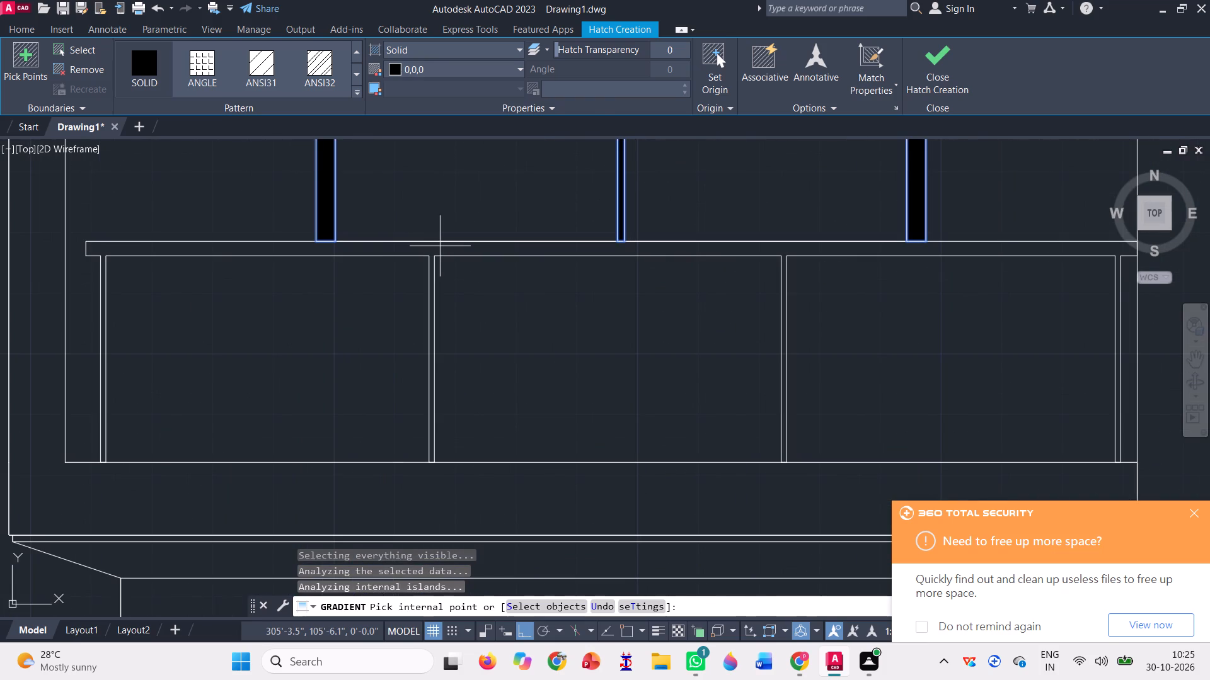
pyautogui.click(430, 247)
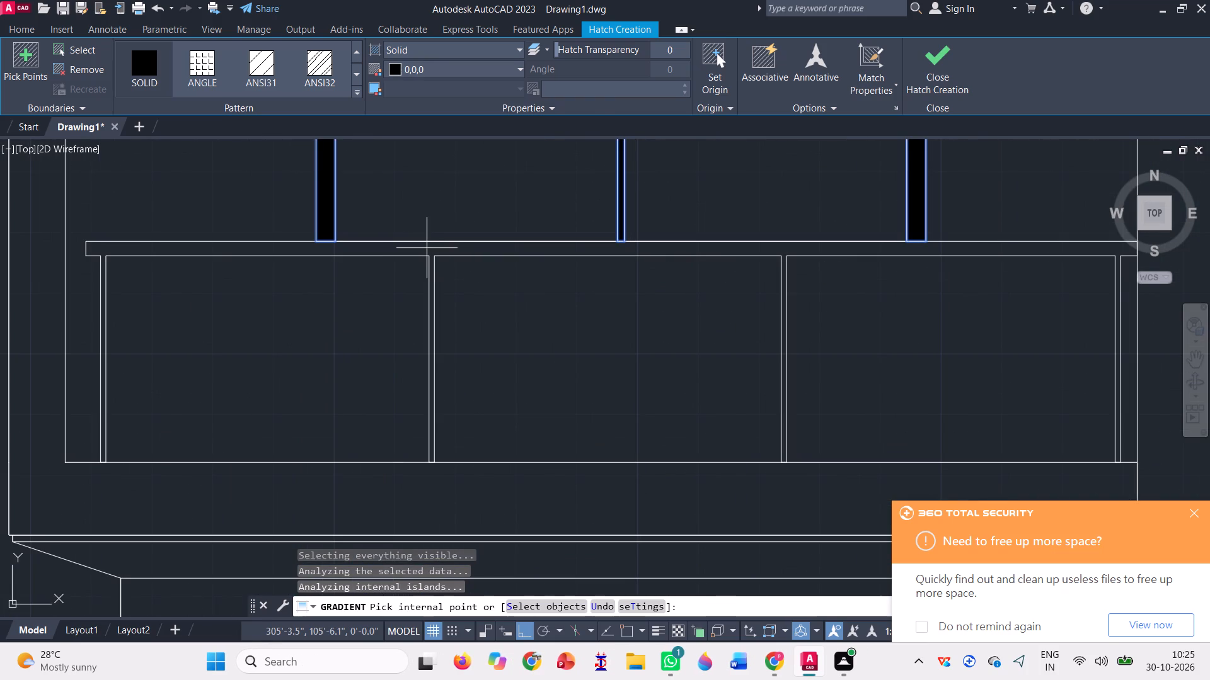
# Add the top storey's left window frame and balcony railing in the white-line elevation to the black hatch.
pyautogui.scroll(3, 429, 264)
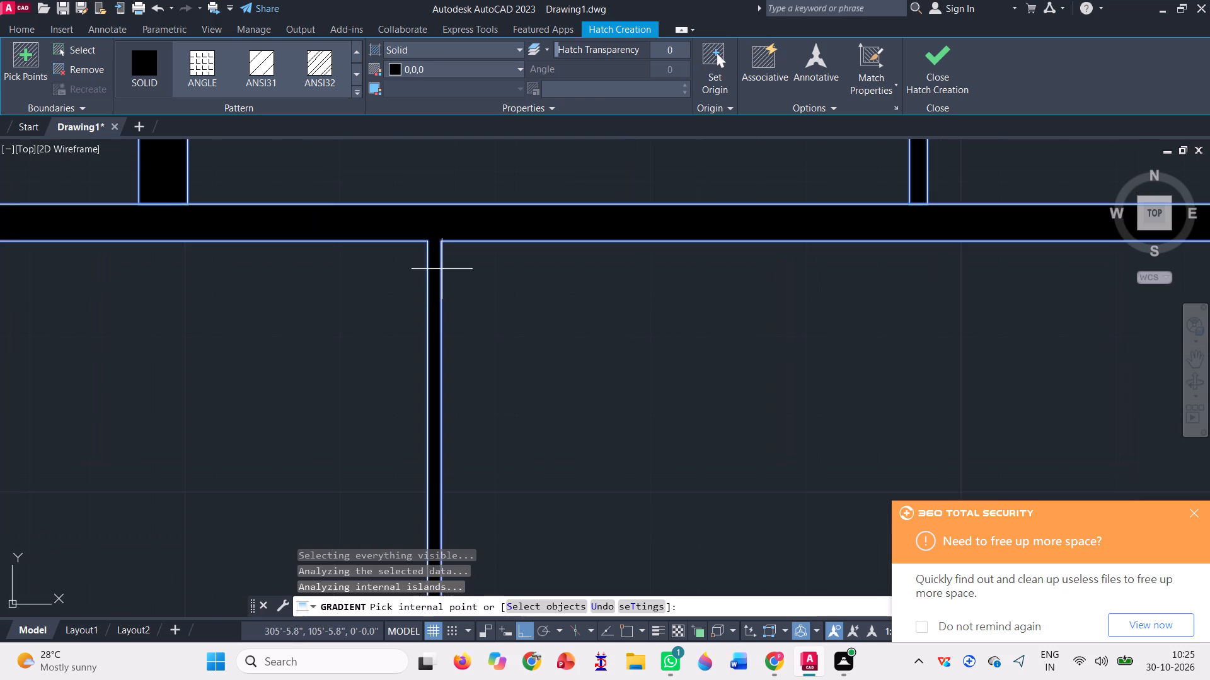
pyautogui.scroll(-7, 369, 310)
pyautogui.scroll(-3, 323, 336)
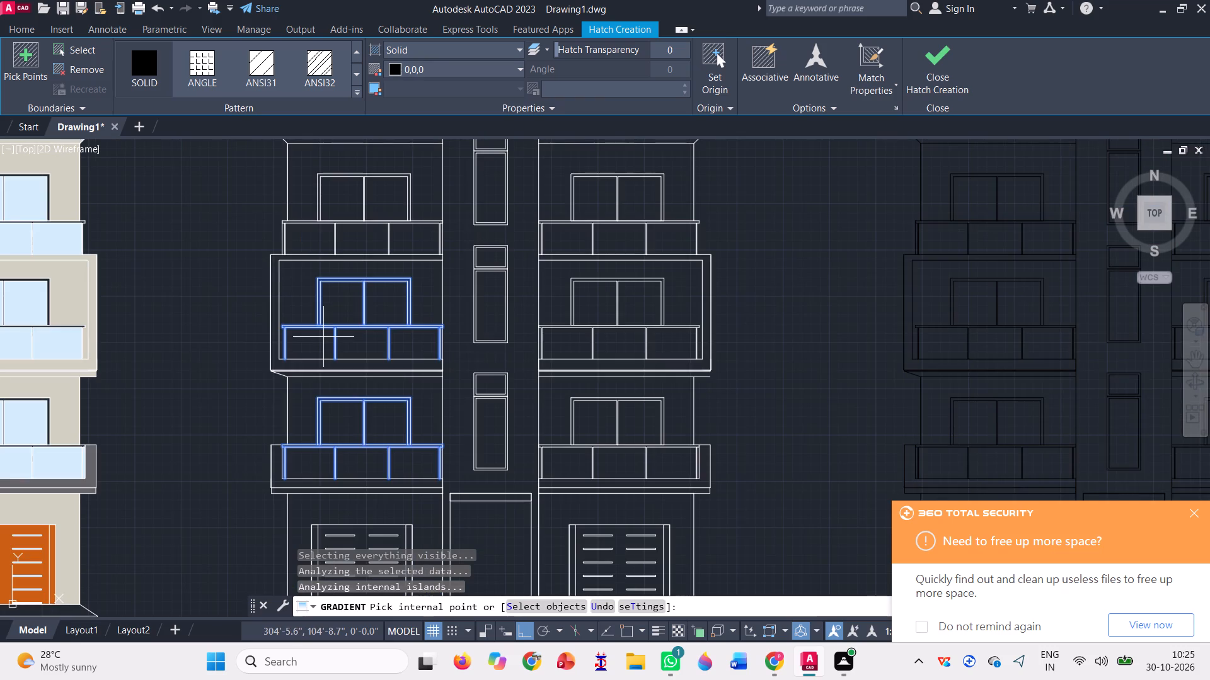
pyautogui.scroll(-1, 399, 337)
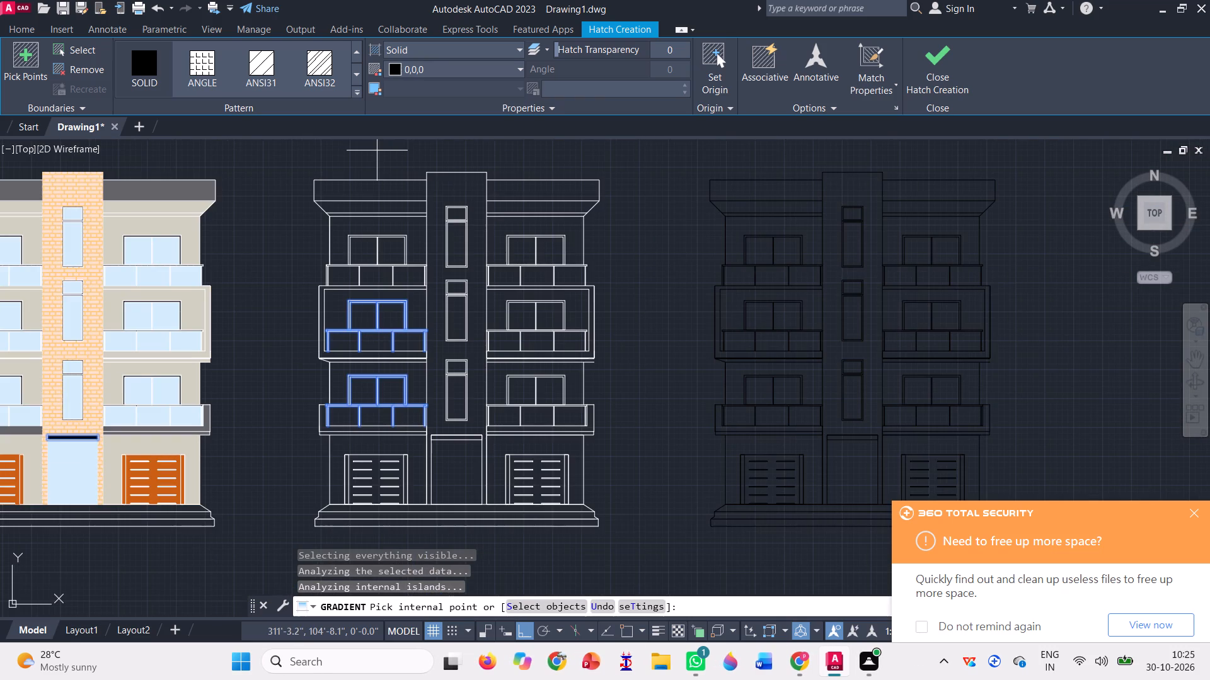
pyautogui.scroll(1, 377, 150)
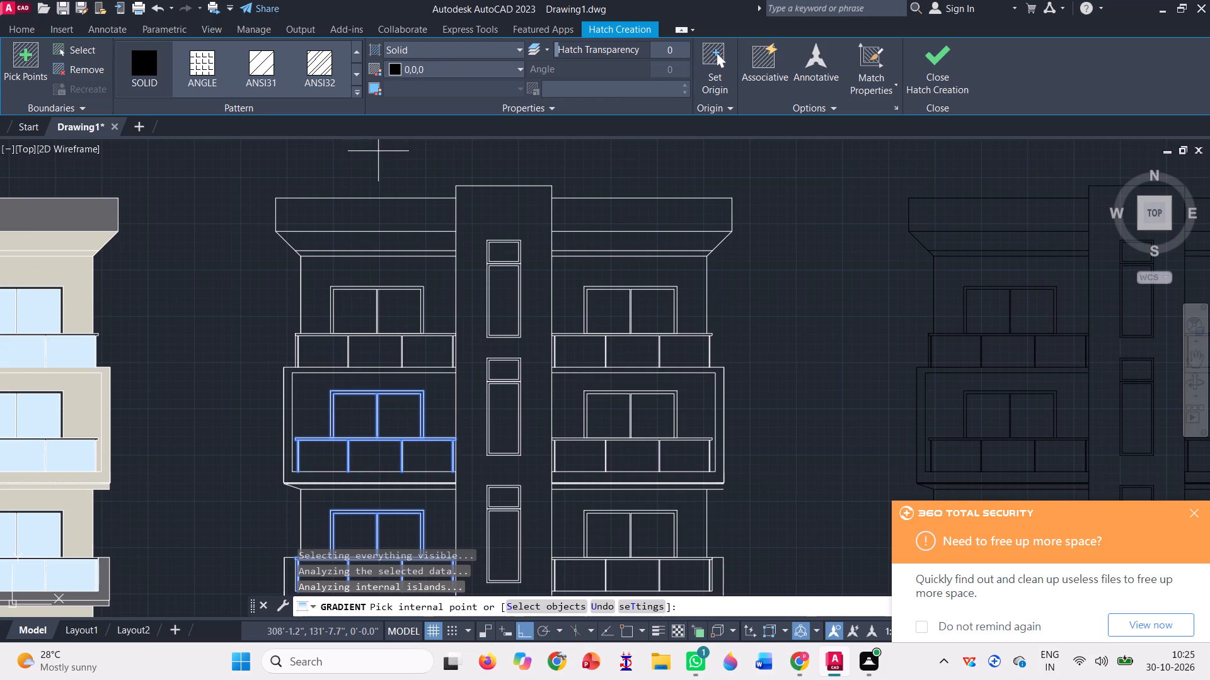
pyautogui.scroll(3, 369, 312)
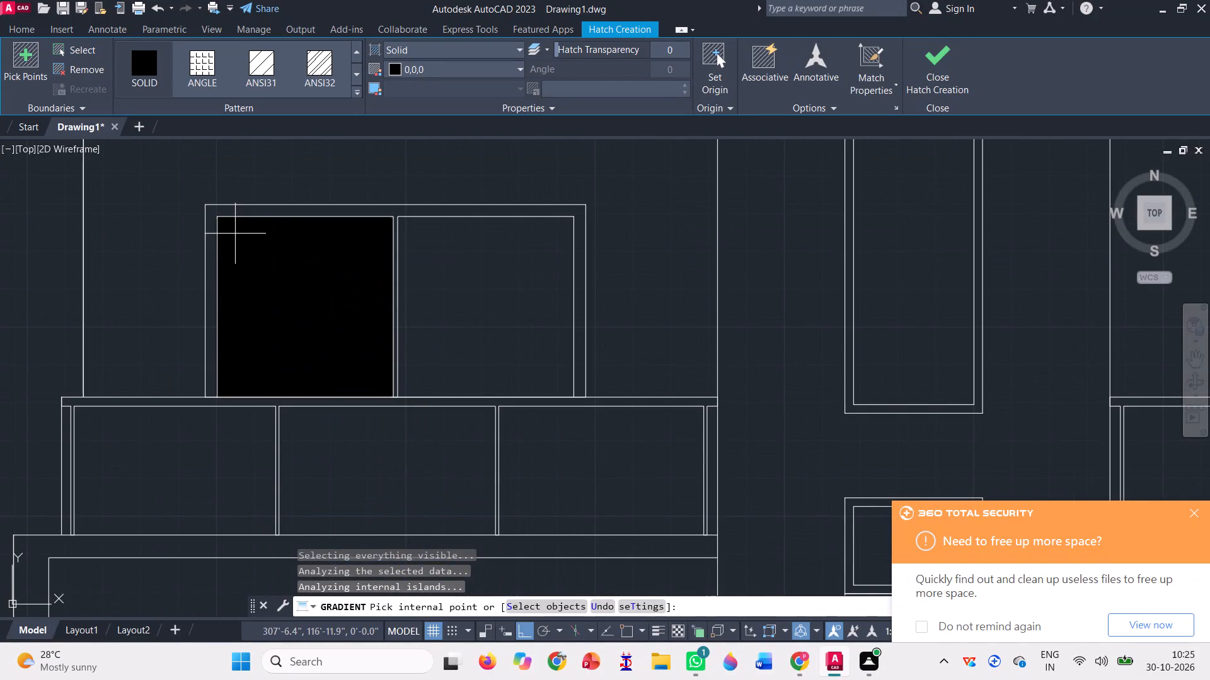
pyautogui.scroll(2, 217, 224)
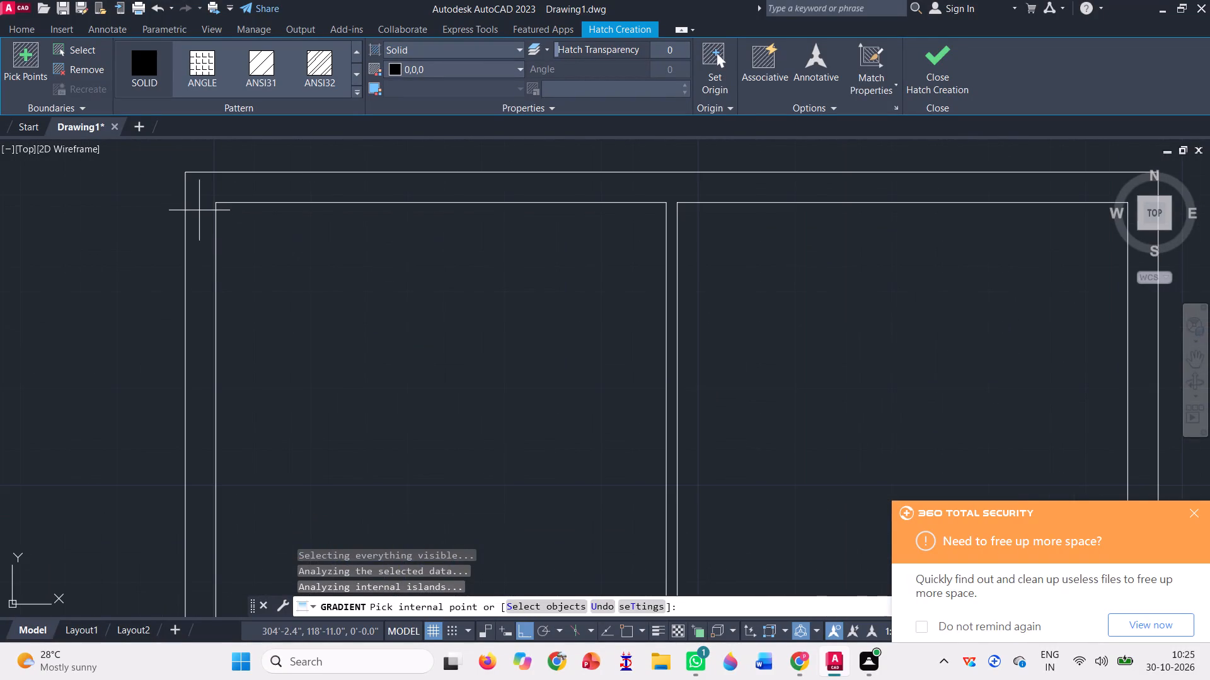
pyautogui.click(199, 210)
pyautogui.scroll(-6, 252, 250)
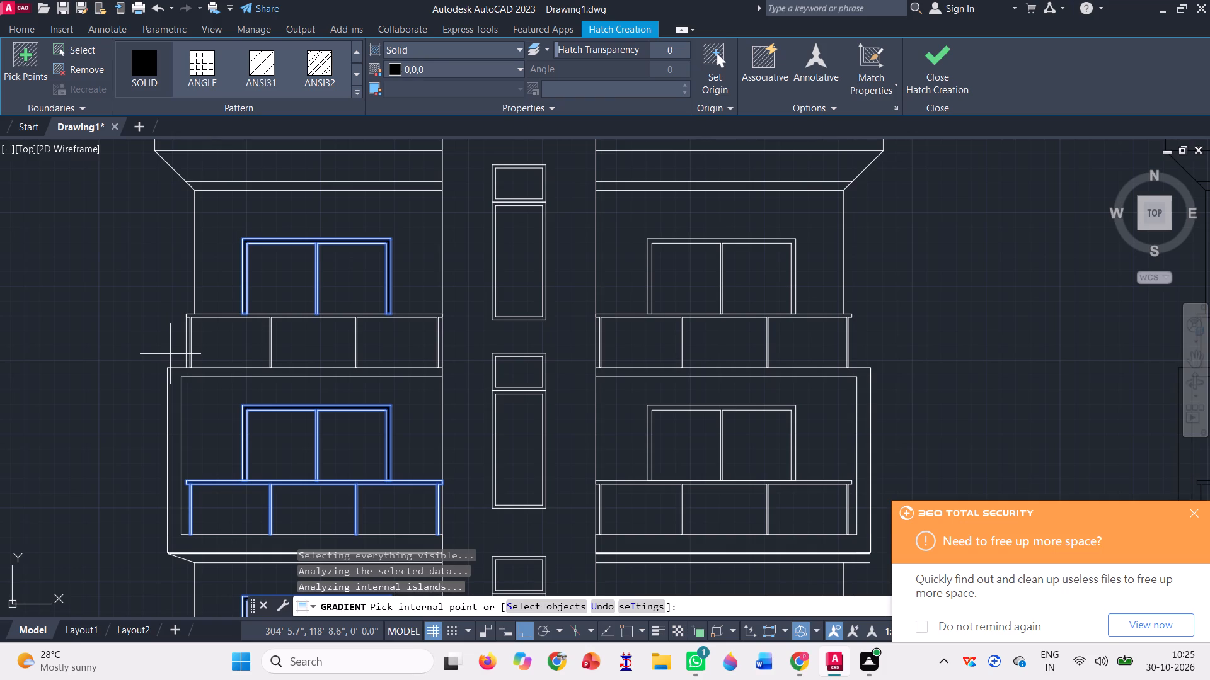
pyautogui.scroll(5, 189, 317)
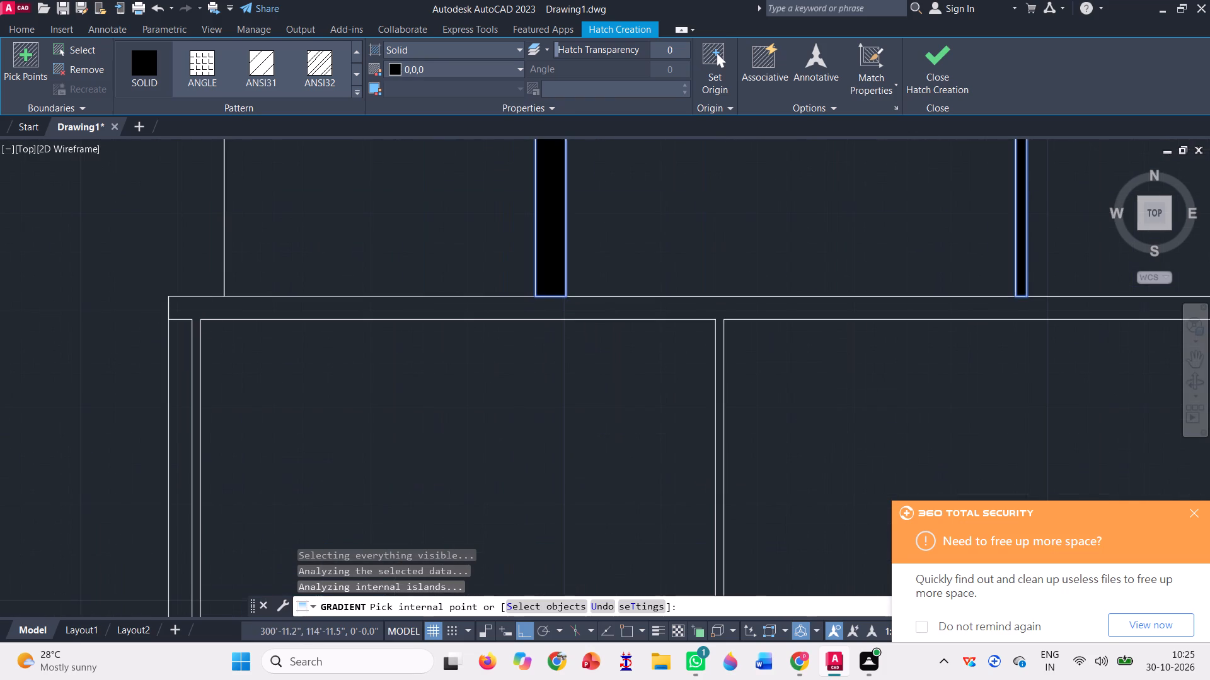
pyautogui.click(205, 305)
# Add the upper and lower pane frames of the central tower's top window in the white-line elevation to the black hatch.
pyautogui.scroll(-7, 198, 322)
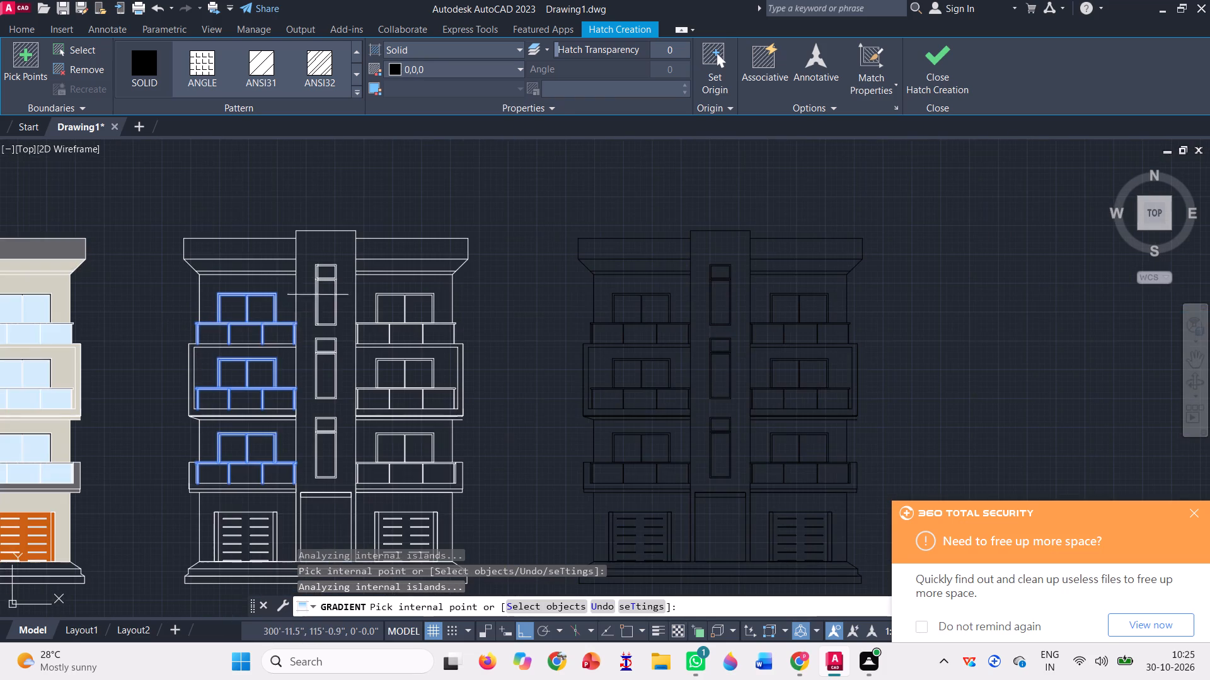
pyautogui.scroll(4, 329, 268)
pyautogui.scroll(2, 245, 262)
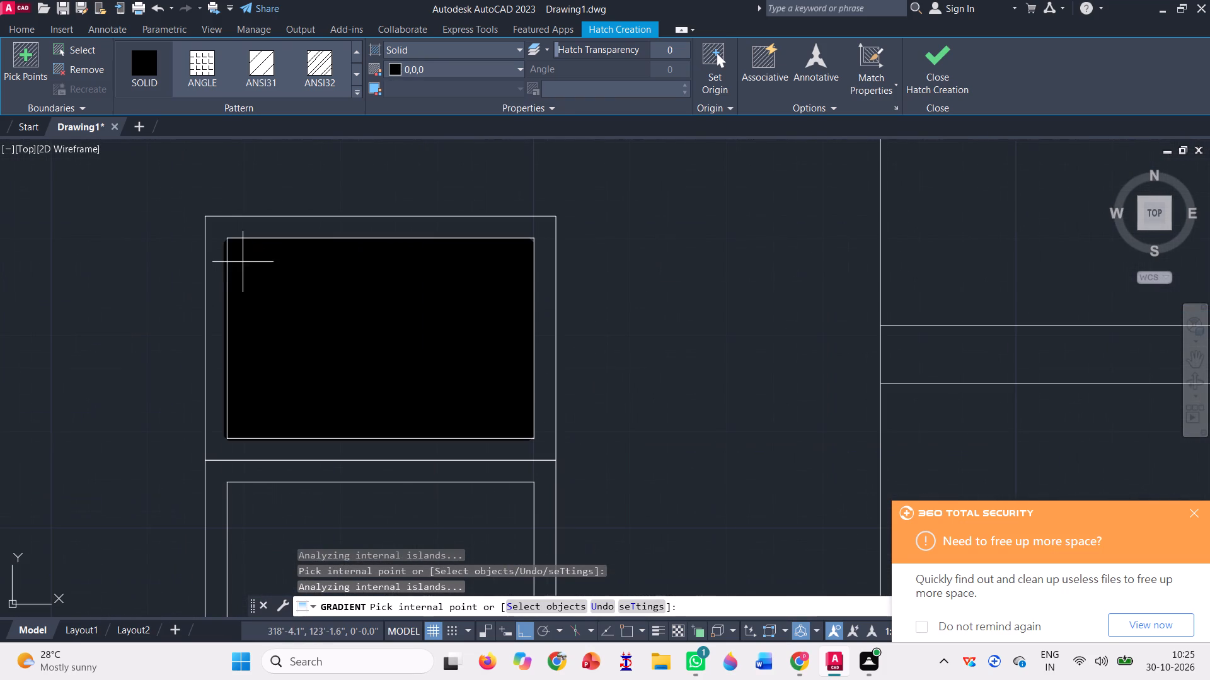
pyautogui.click(219, 244)
pyautogui.scroll(-3, 223, 263)
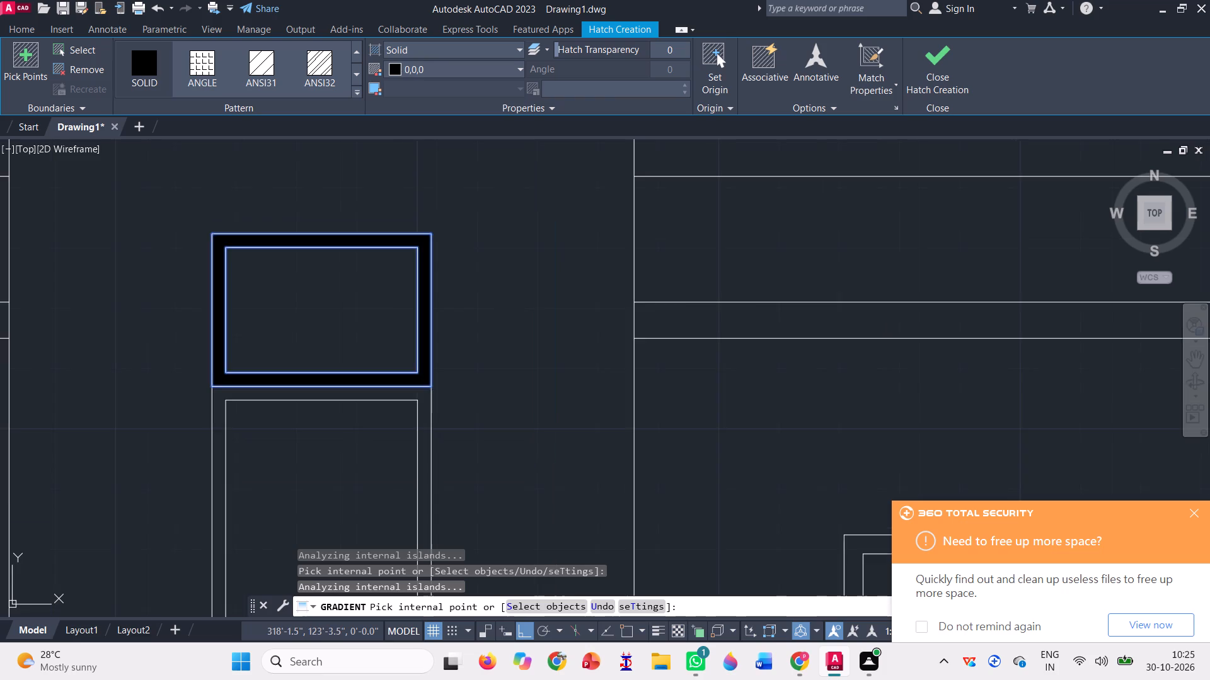
pyautogui.scroll(-2, 238, 276)
pyautogui.scroll(2, 239, 331)
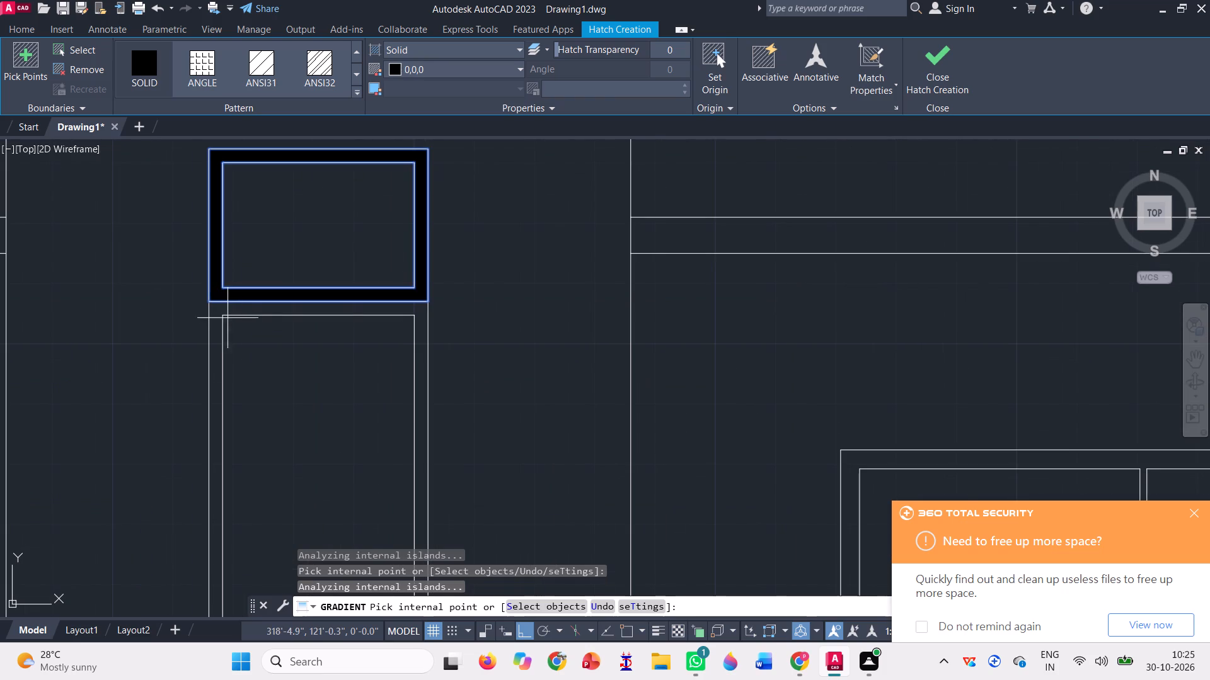
pyautogui.click(215, 309)
# Add the top storey's right window frame and balcony railing in the white-line elevation to the black hatch.
pyautogui.scroll(-4, 225, 320)
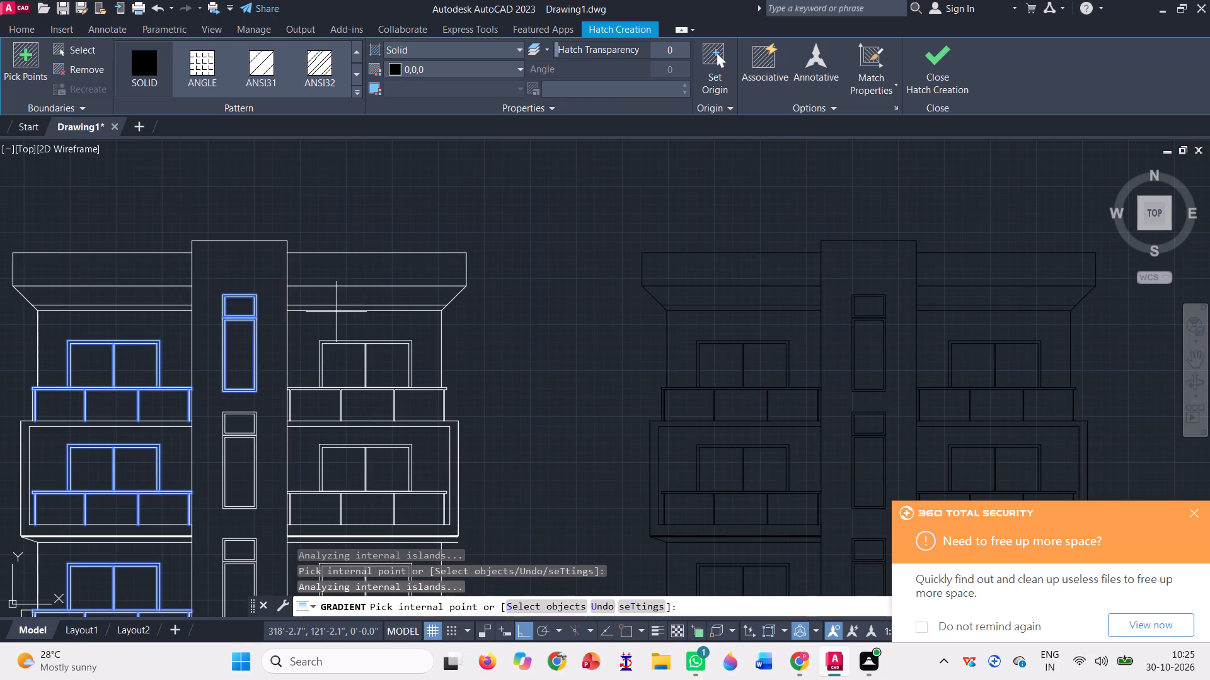
pyautogui.scroll(7, 333, 338)
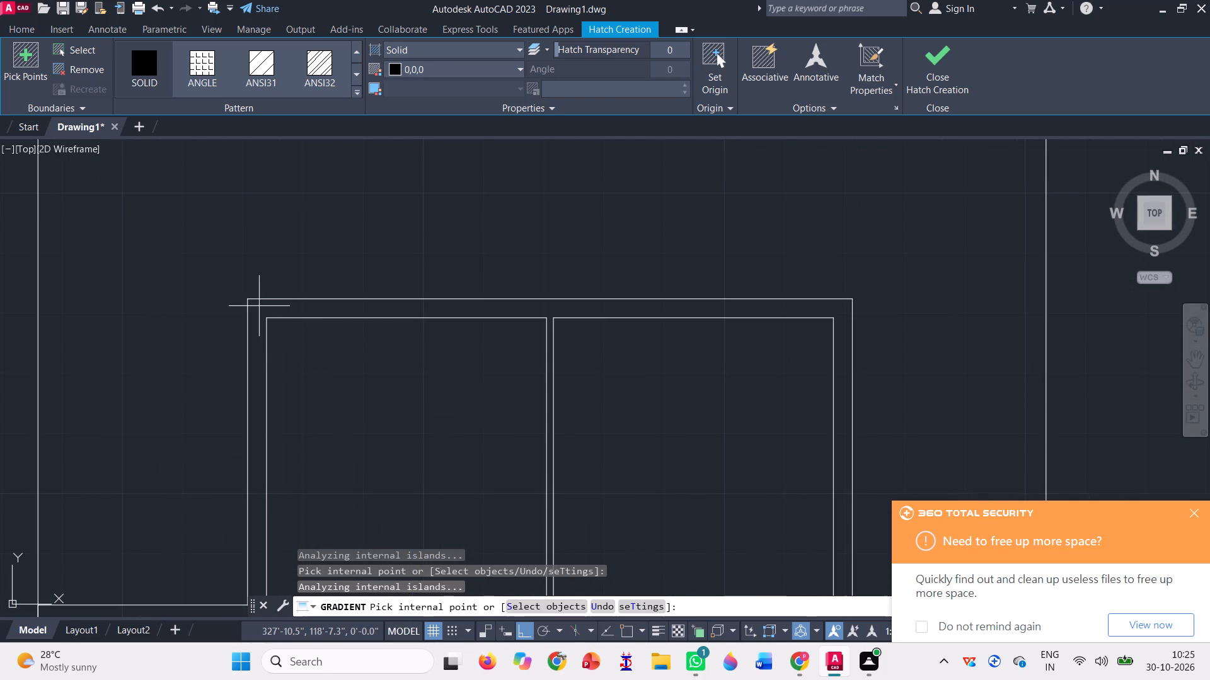
pyautogui.click(259, 305)
pyautogui.scroll(-3, 278, 308)
pyautogui.scroll(-3, 379, 276)
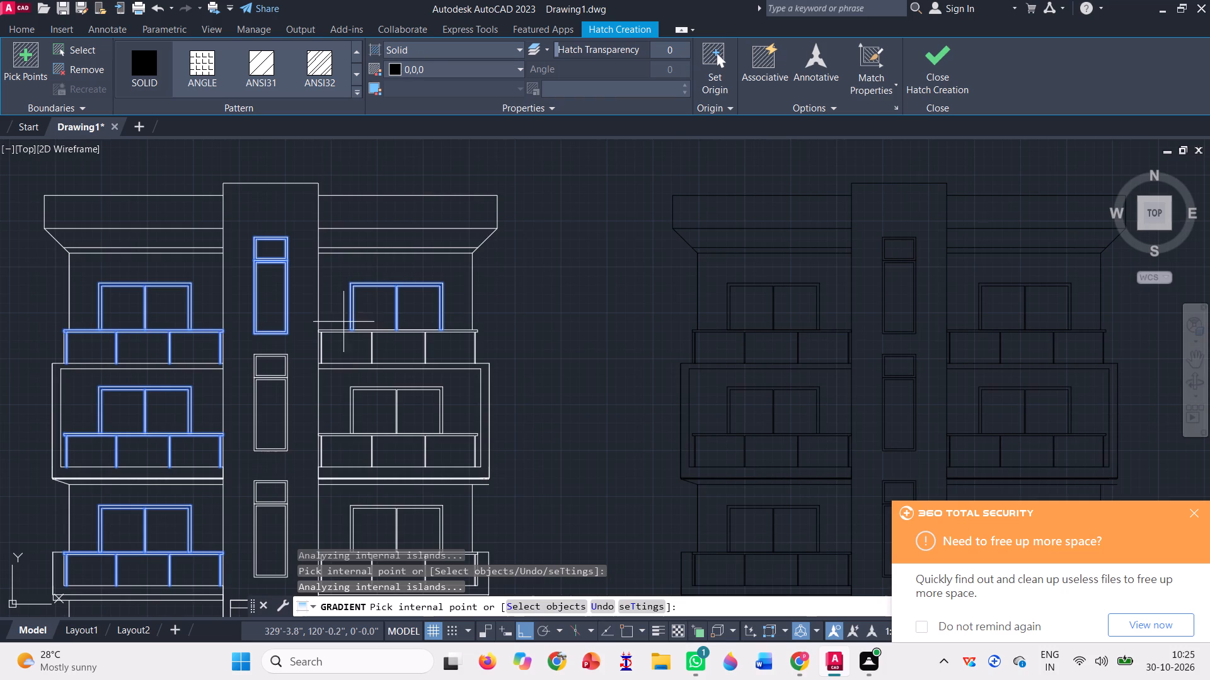
pyautogui.scroll(7, 343, 322)
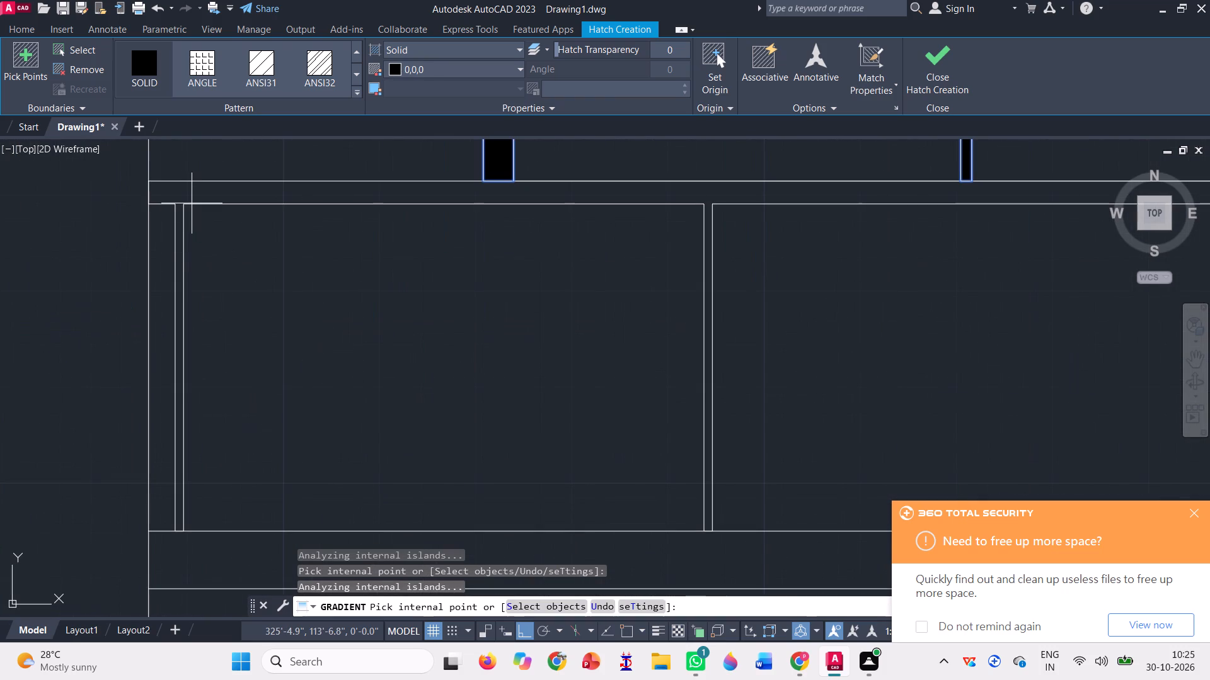
pyautogui.scroll(1, 189, 199)
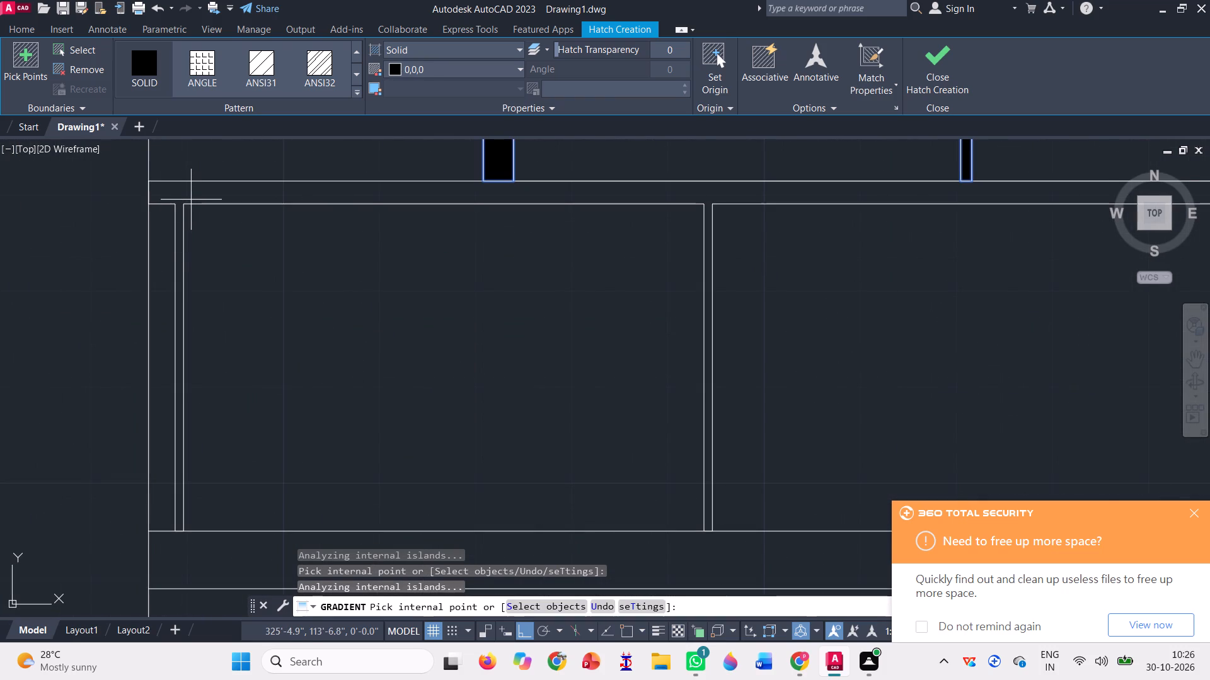
pyautogui.click(175, 193)
# Add the right window frame and balcony railing one storey below the top in the white-line elevation to the black hatch.
pyautogui.scroll(-6, 260, 227)
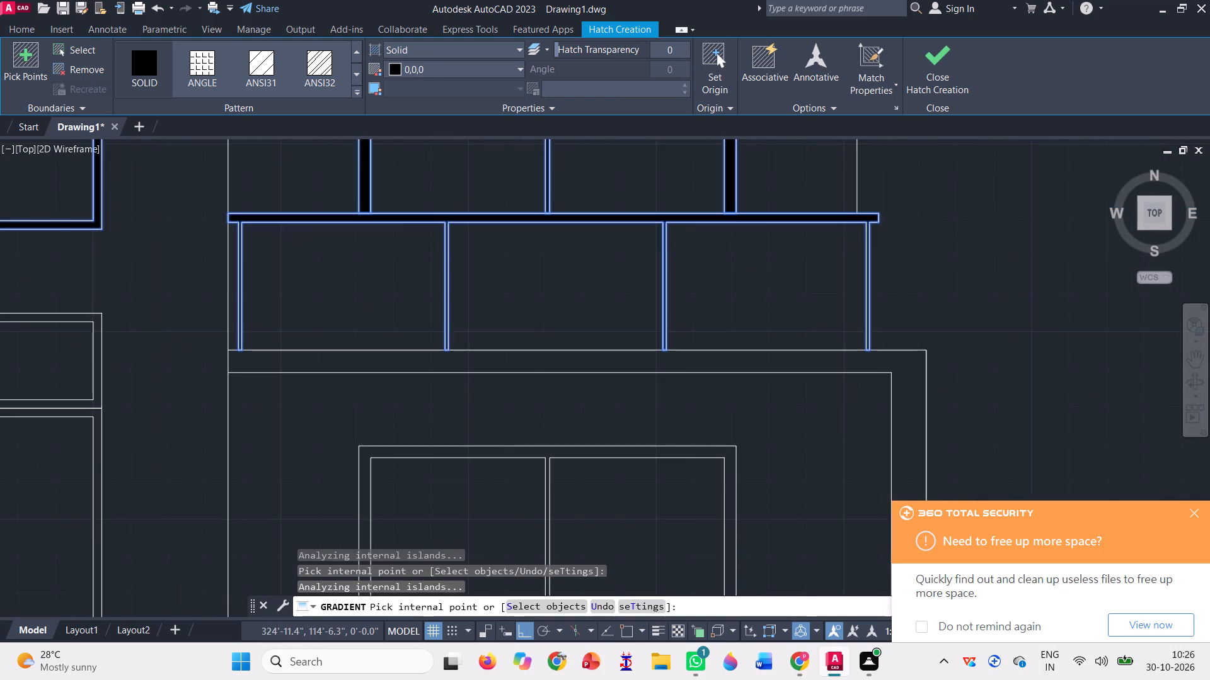
pyautogui.scroll(-1, 345, 240)
pyautogui.scroll(6, 333, 273)
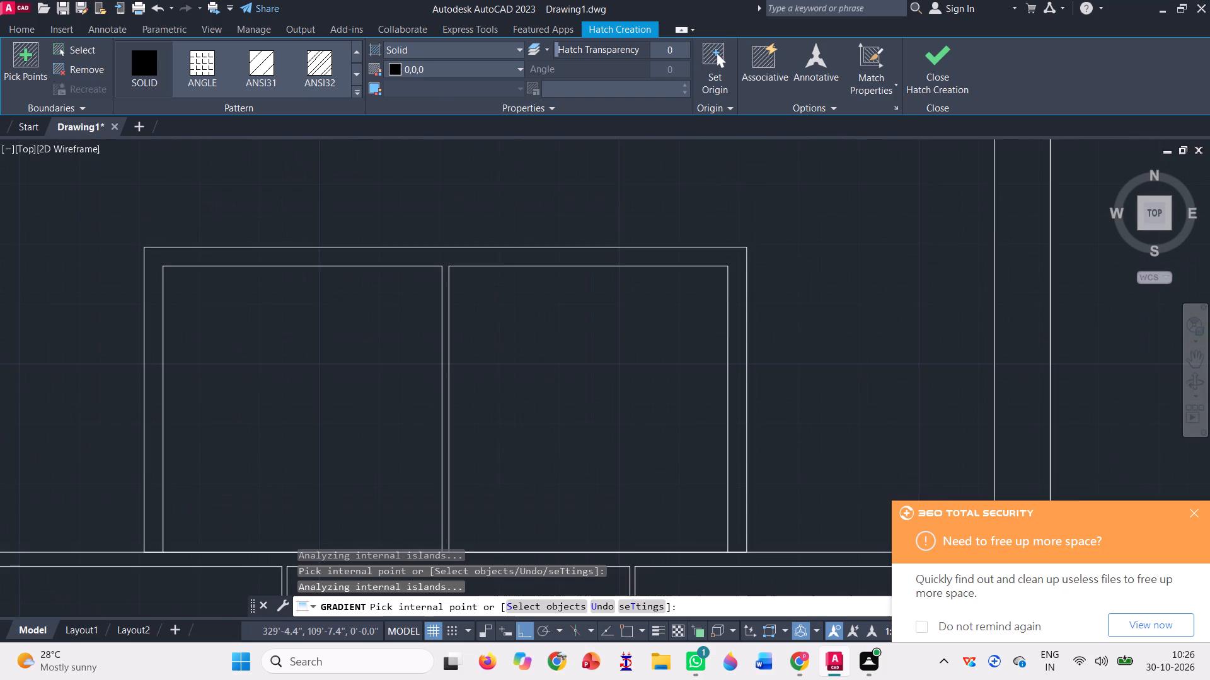
pyautogui.click(330, 253)
pyautogui.scroll(-7, 336, 257)
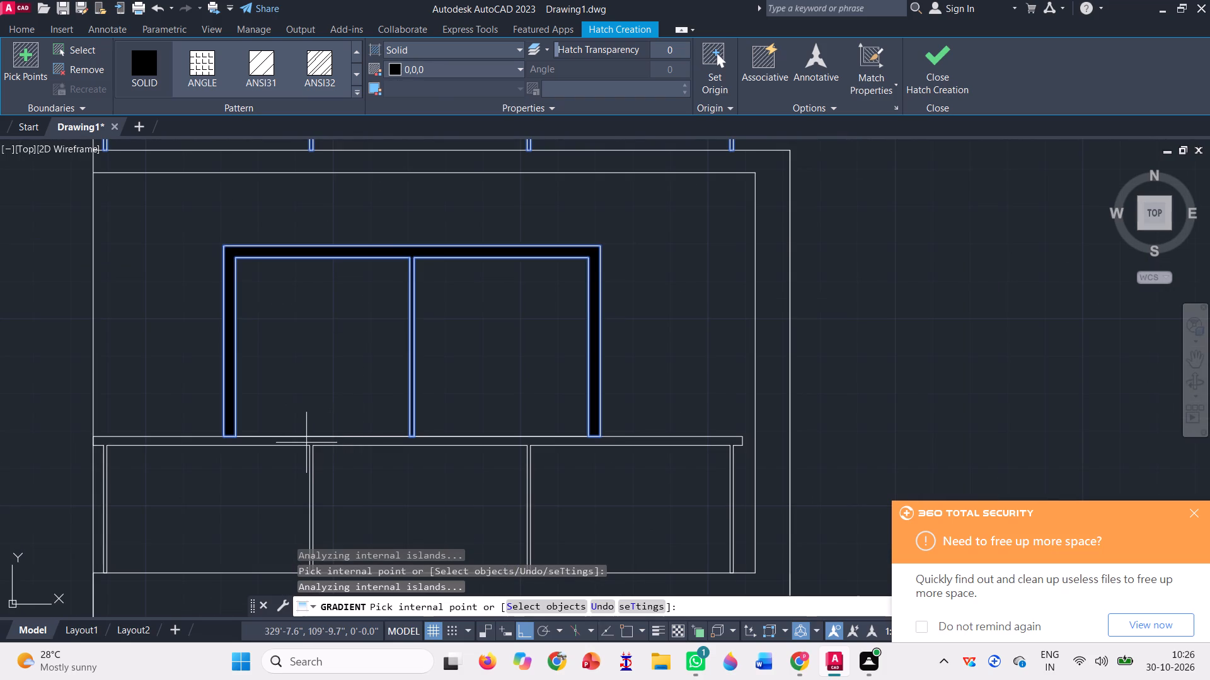
pyautogui.scroll(4, 317, 433)
pyautogui.click(301, 455)
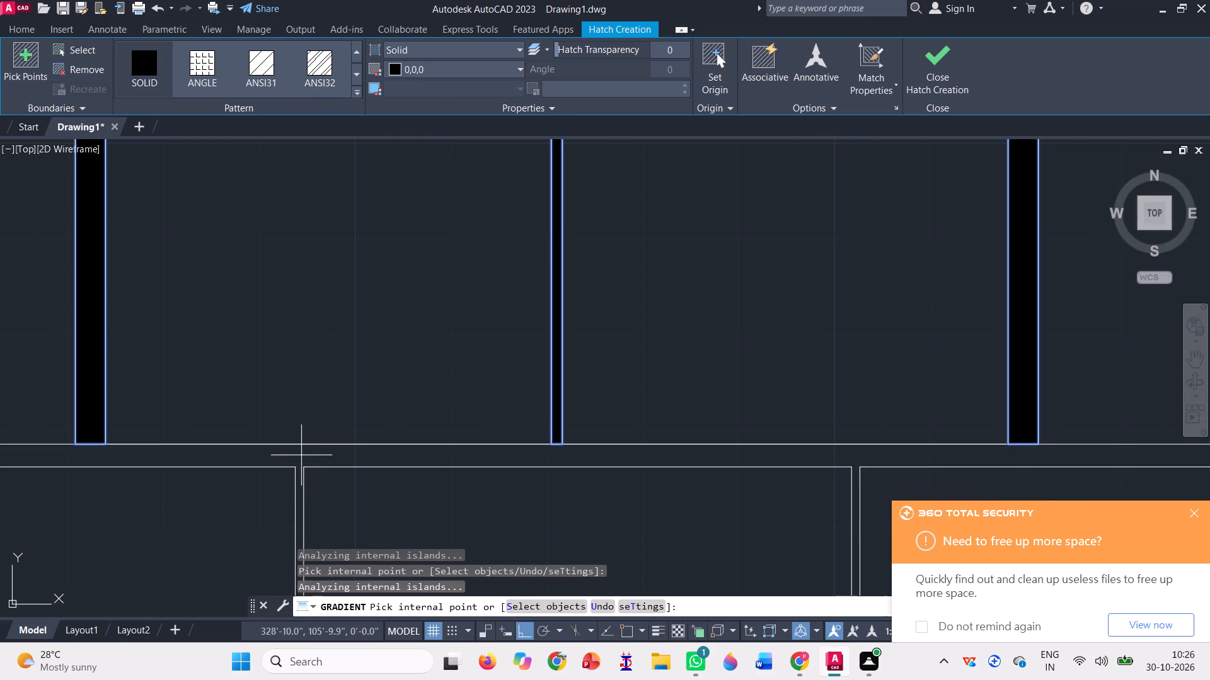
# Add the lowest right balcony's window frame and railing in the white-line elevation to the black hatch.
pyautogui.scroll(-4, 377, 425)
pyautogui.scroll(-3, 449, 364)
pyautogui.scroll(3, 438, 444)
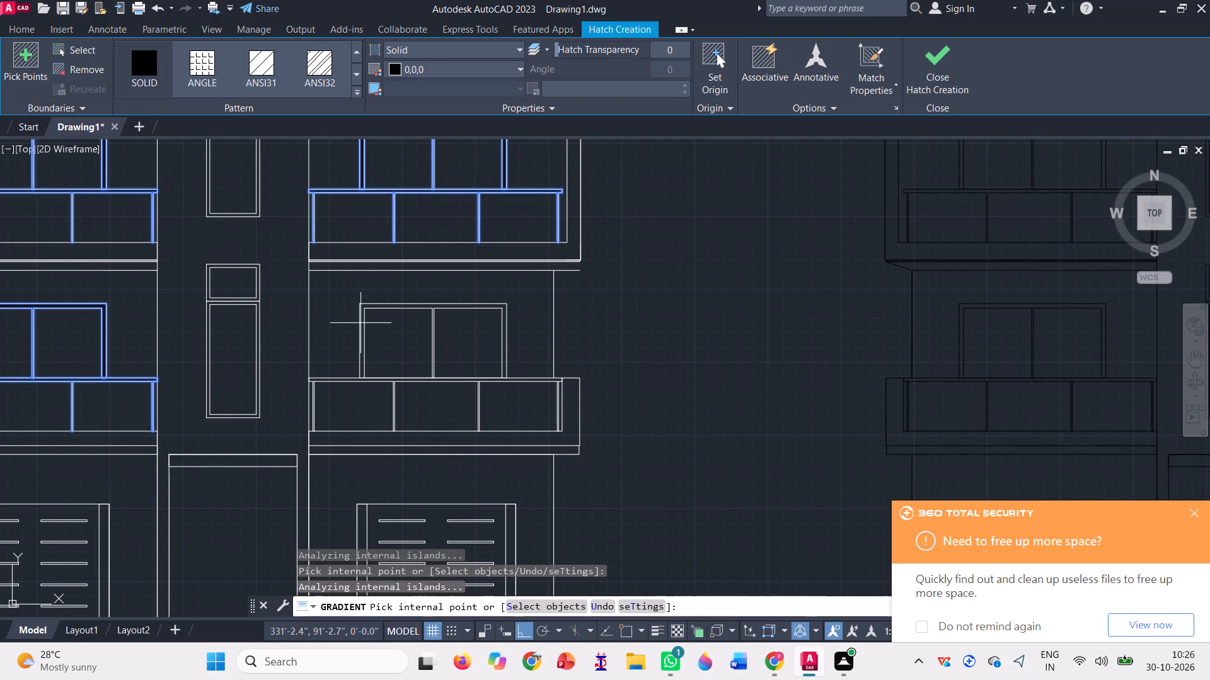
pyautogui.scroll(3, 360, 323)
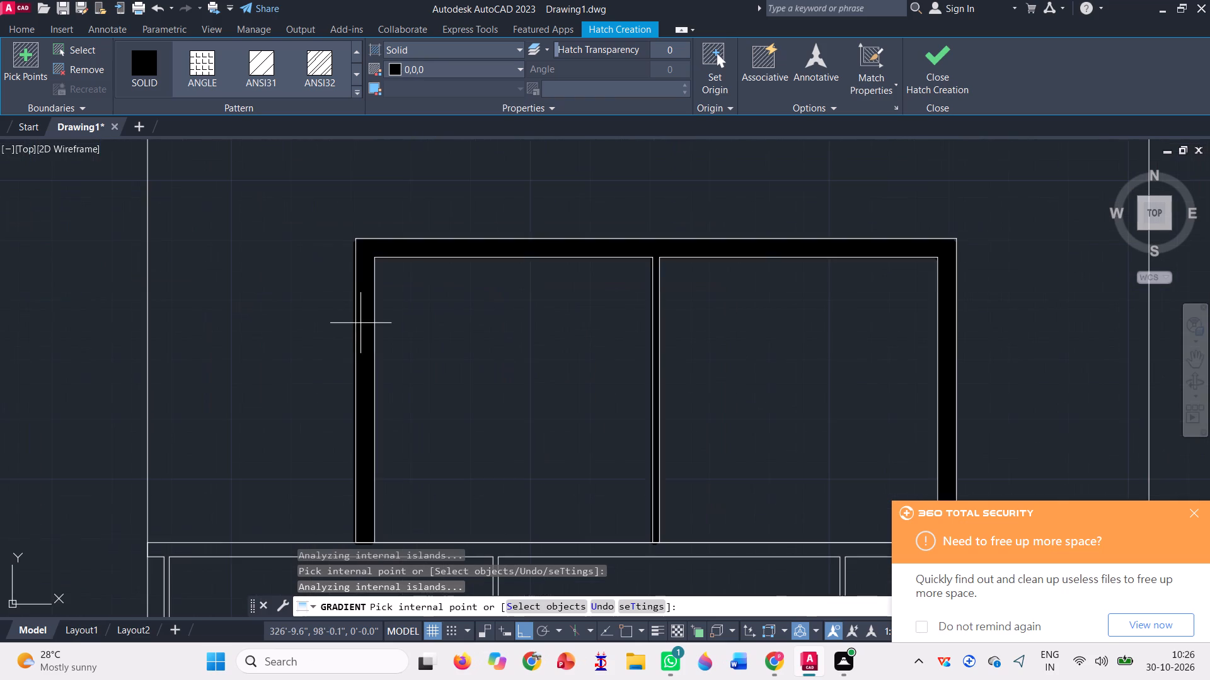
pyautogui.click(360, 321)
pyautogui.scroll(-6, 361, 317)
pyautogui.scroll(1, 383, 361)
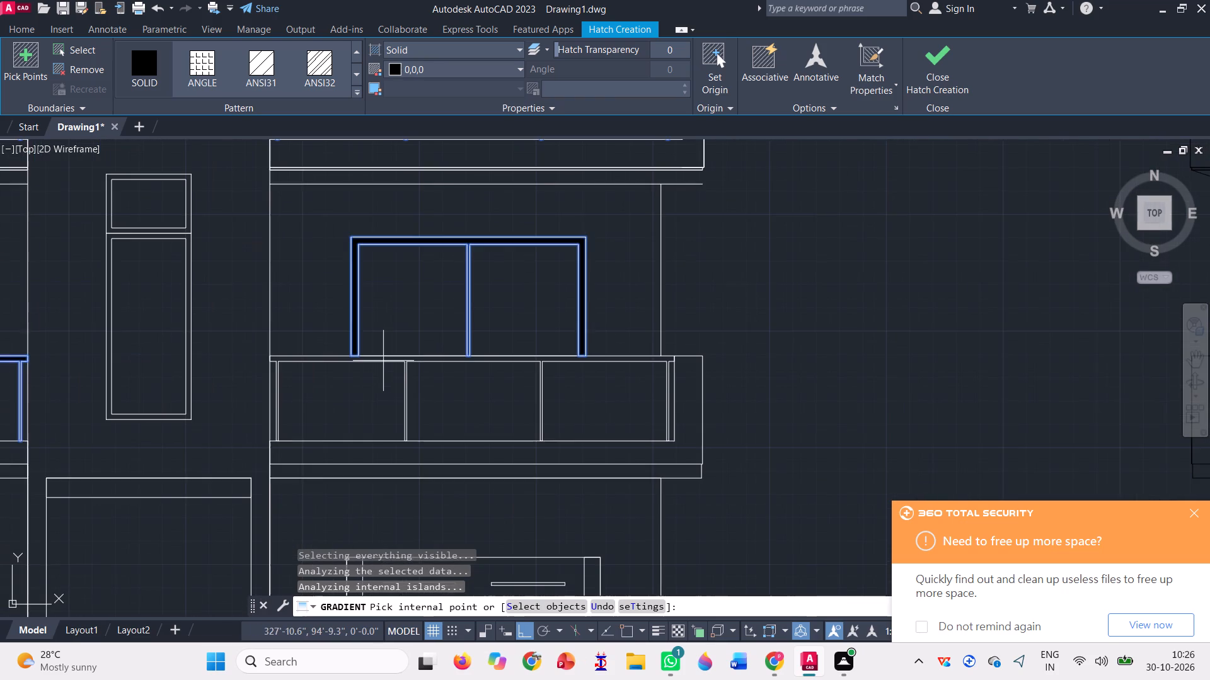
pyautogui.scroll(4, 399, 374)
pyautogui.click(433, 274)
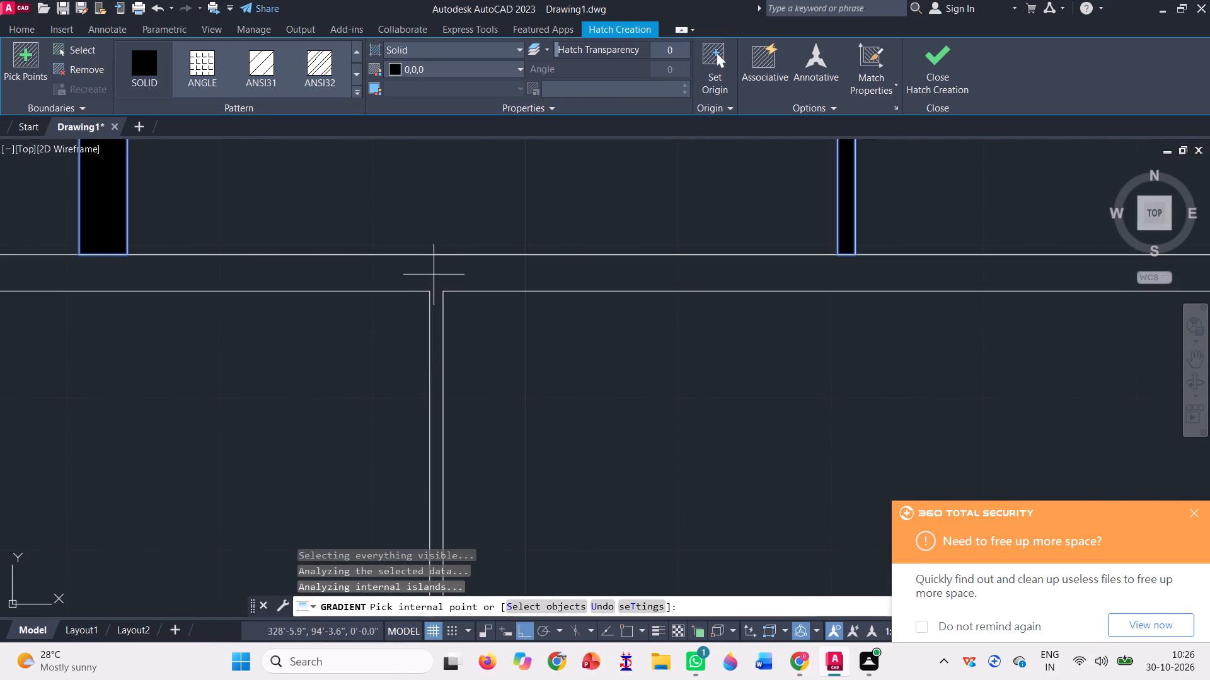
# Add the upper and lower pane frames of the central tower's middle window to the black hatch.
pyautogui.scroll(-14, 406, 307)
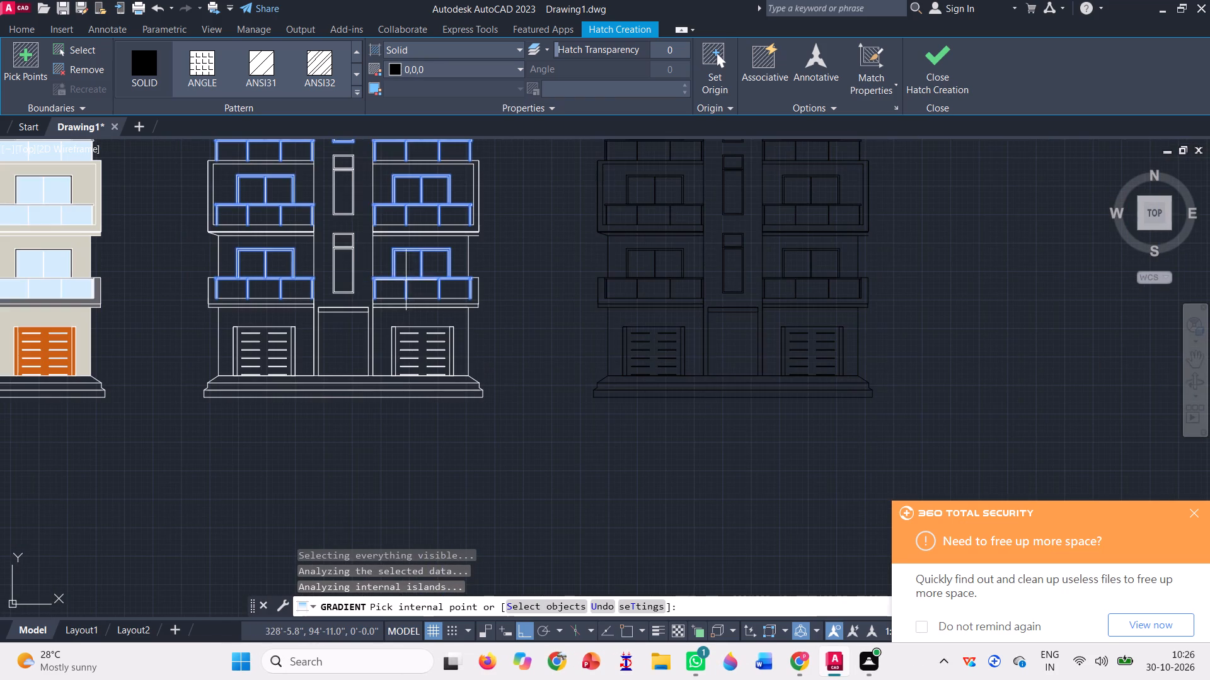
pyautogui.scroll(4, 331, 303)
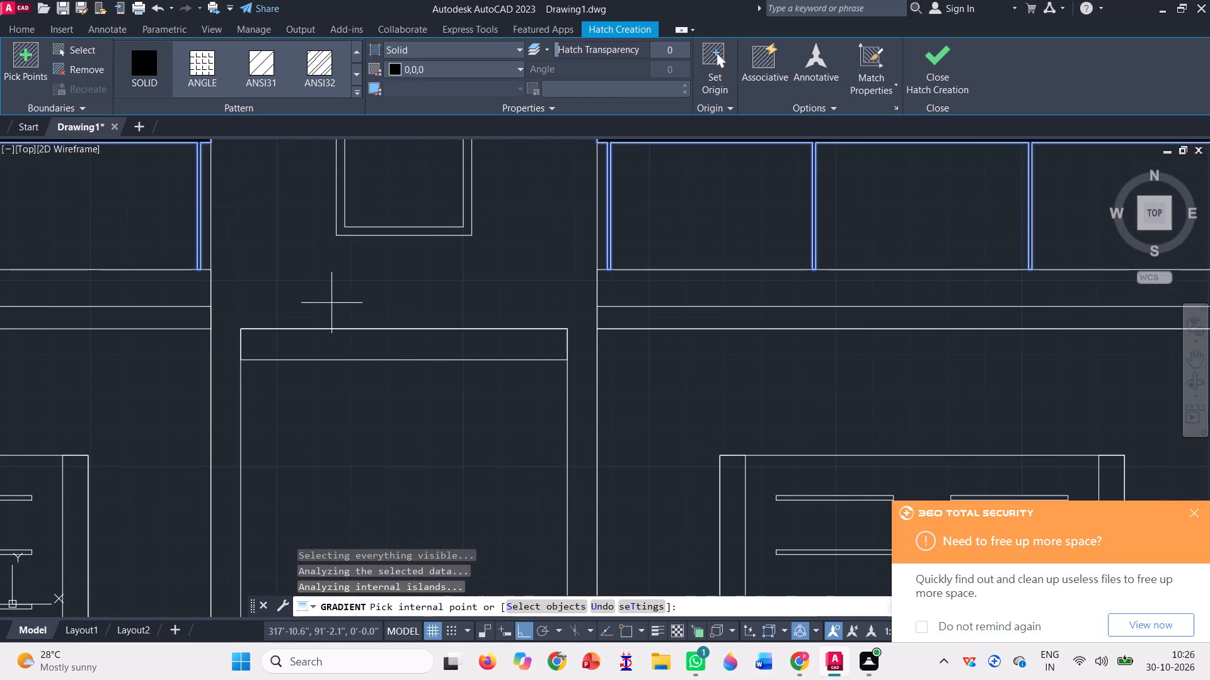
pyautogui.scroll(-5, 401, 371)
pyautogui.scroll(-1, 398, 315)
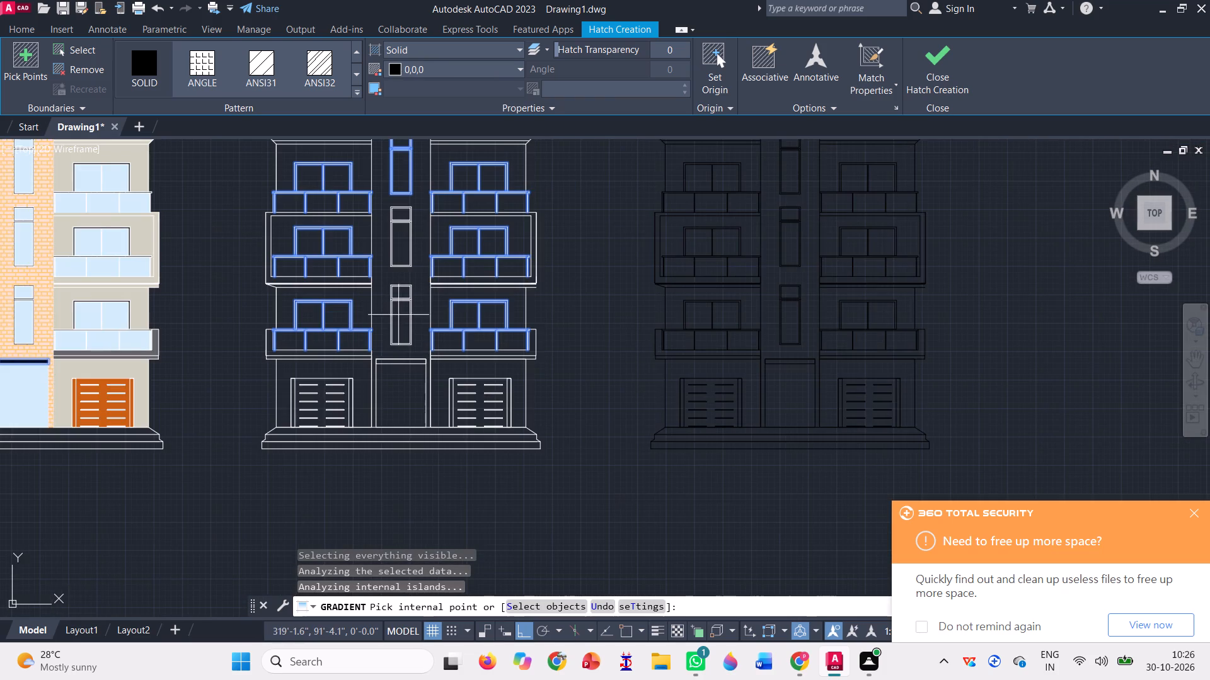
pyautogui.scroll(3, 378, 238)
pyautogui.scroll(4, 456, 298)
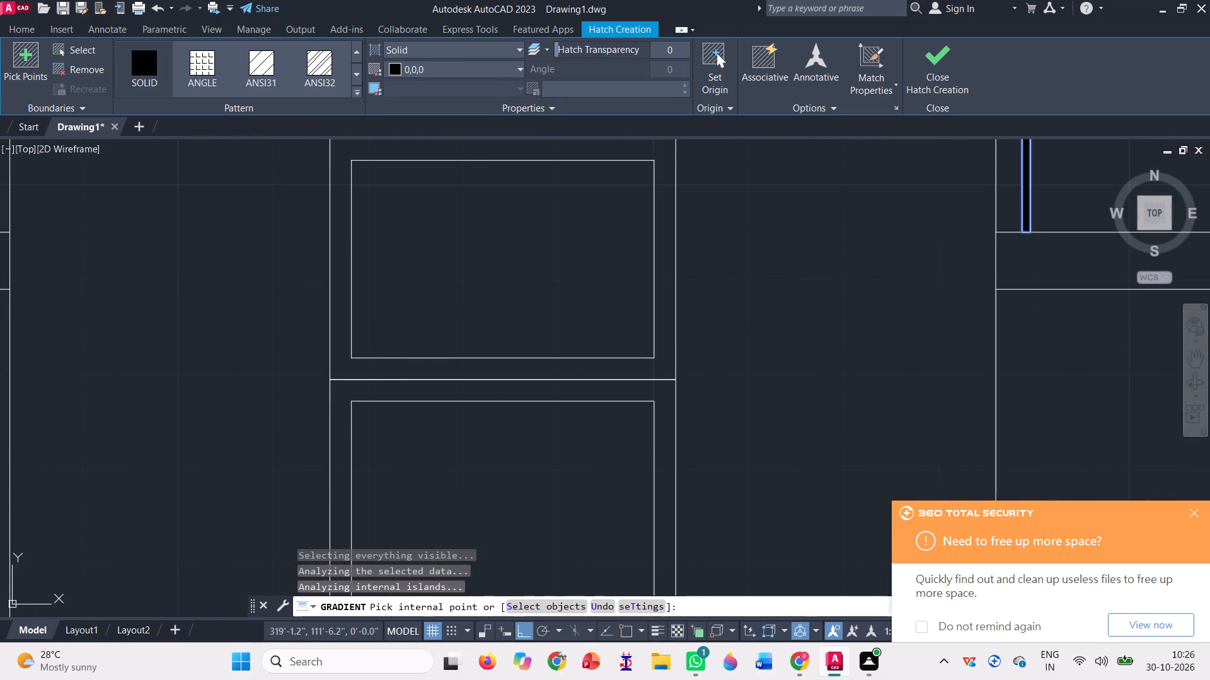
pyautogui.click(337, 371)
pyautogui.click(347, 394)
# Add both pane frames of the central tower's lowest window to the black hatch and finish the hatch.
pyautogui.scroll(-3, 341, 365)
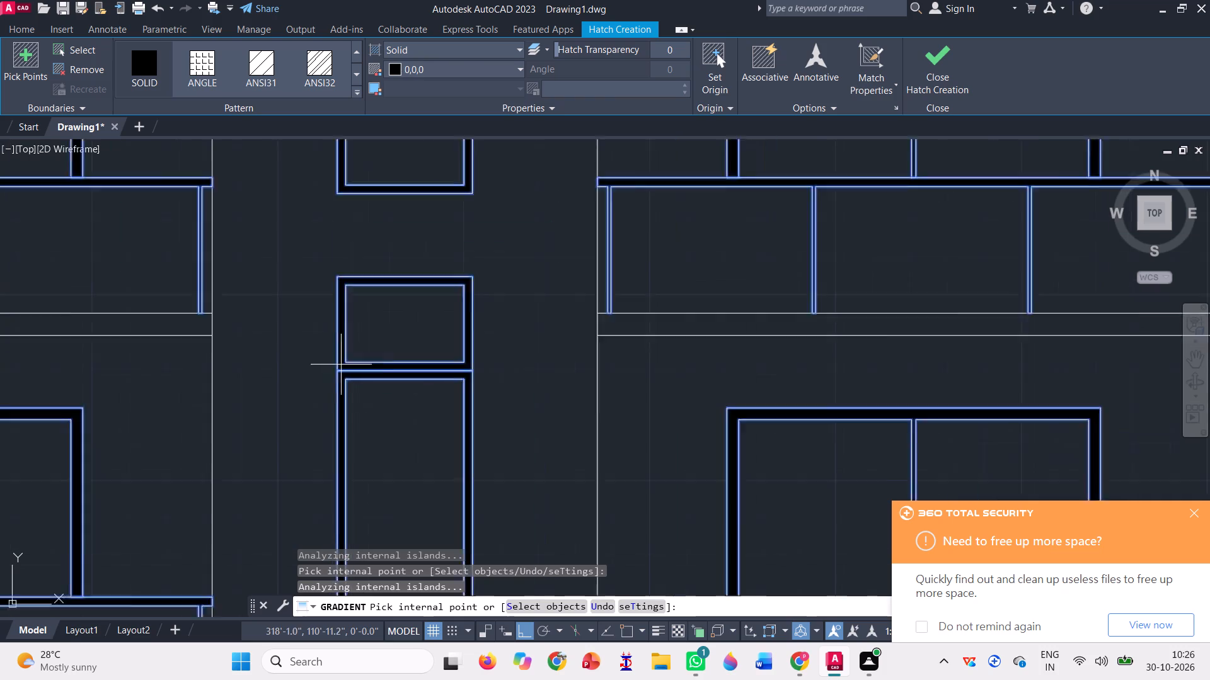
pyautogui.scroll(-2, 356, 308)
pyautogui.scroll(4, 364, 474)
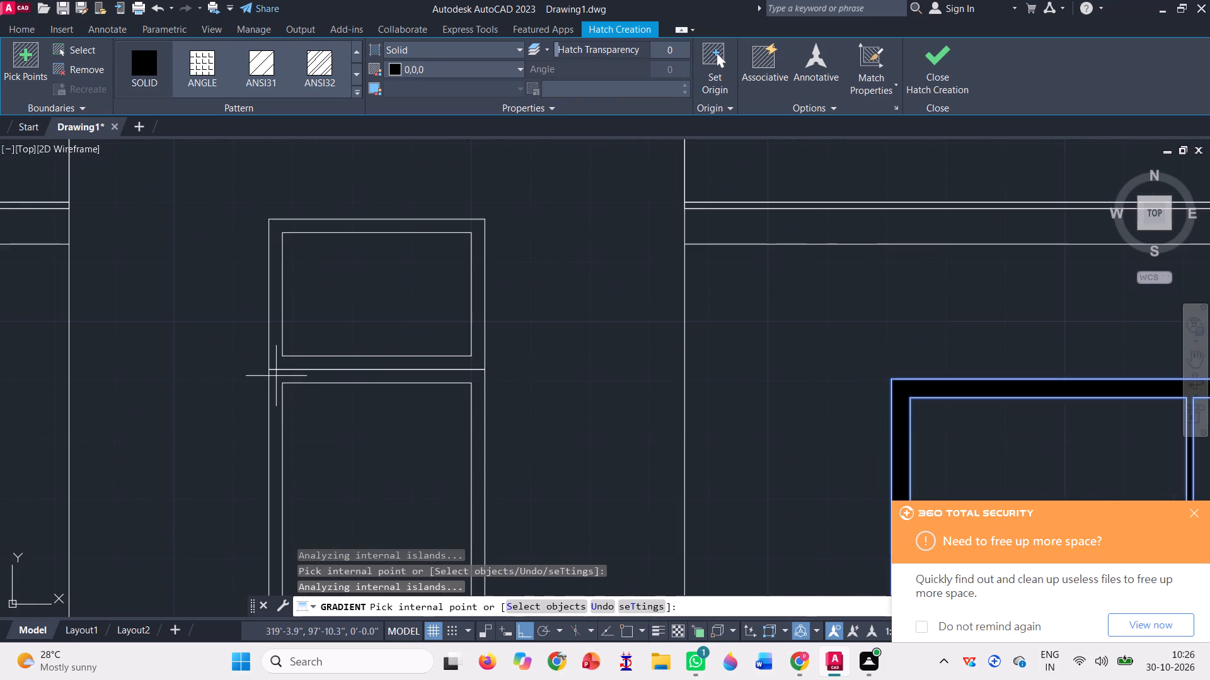
pyautogui.scroll(3, 276, 376)
pyautogui.click(276, 375)
pyautogui.click(263, 309)
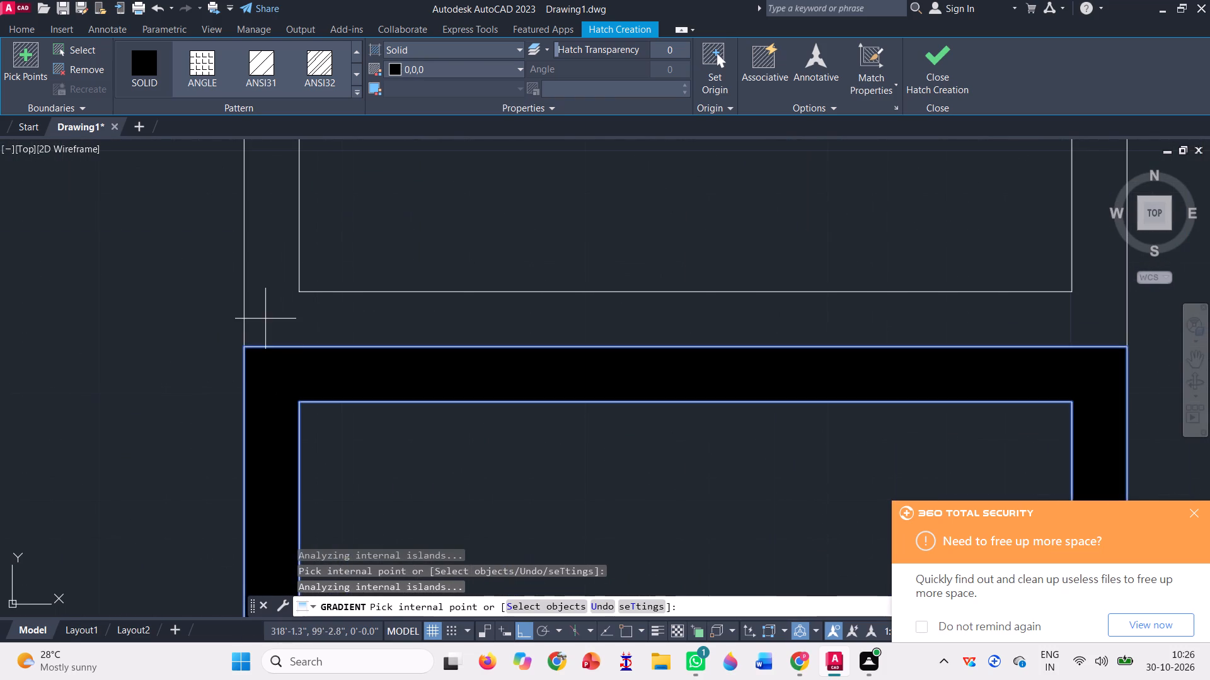
pyautogui.scroll(-14, 287, 344)
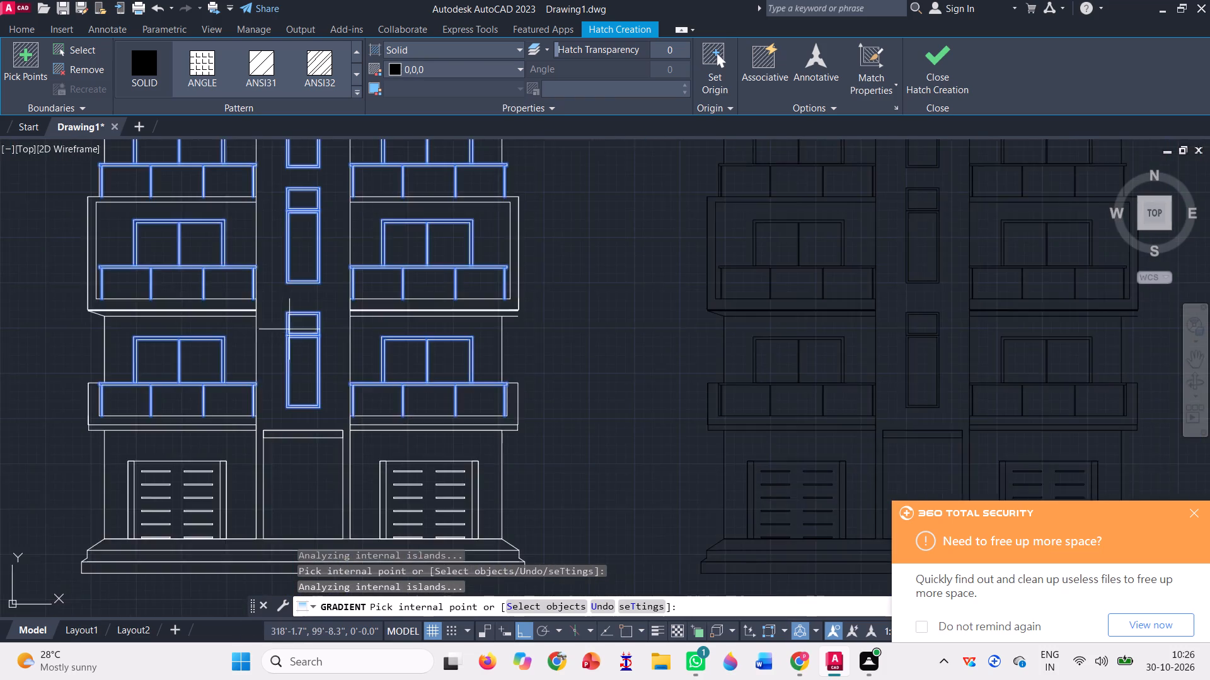
pyautogui.scroll(-2, 290, 327)
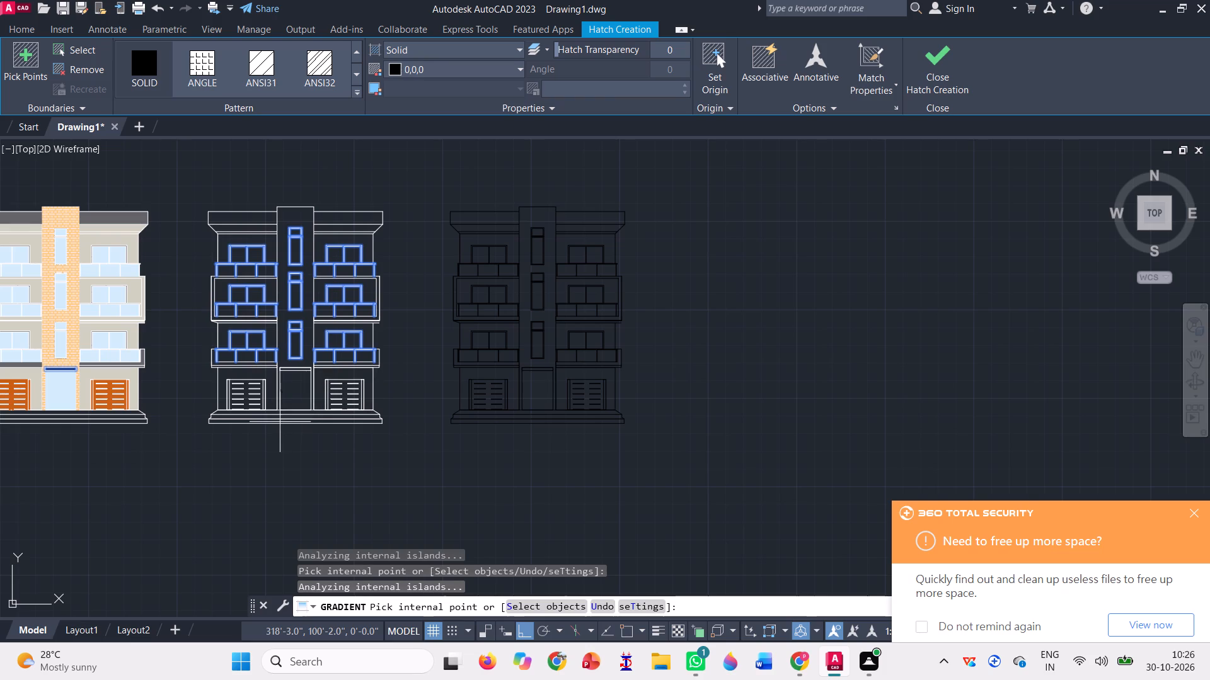
pyautogui.scroll(-1, 410, 407)
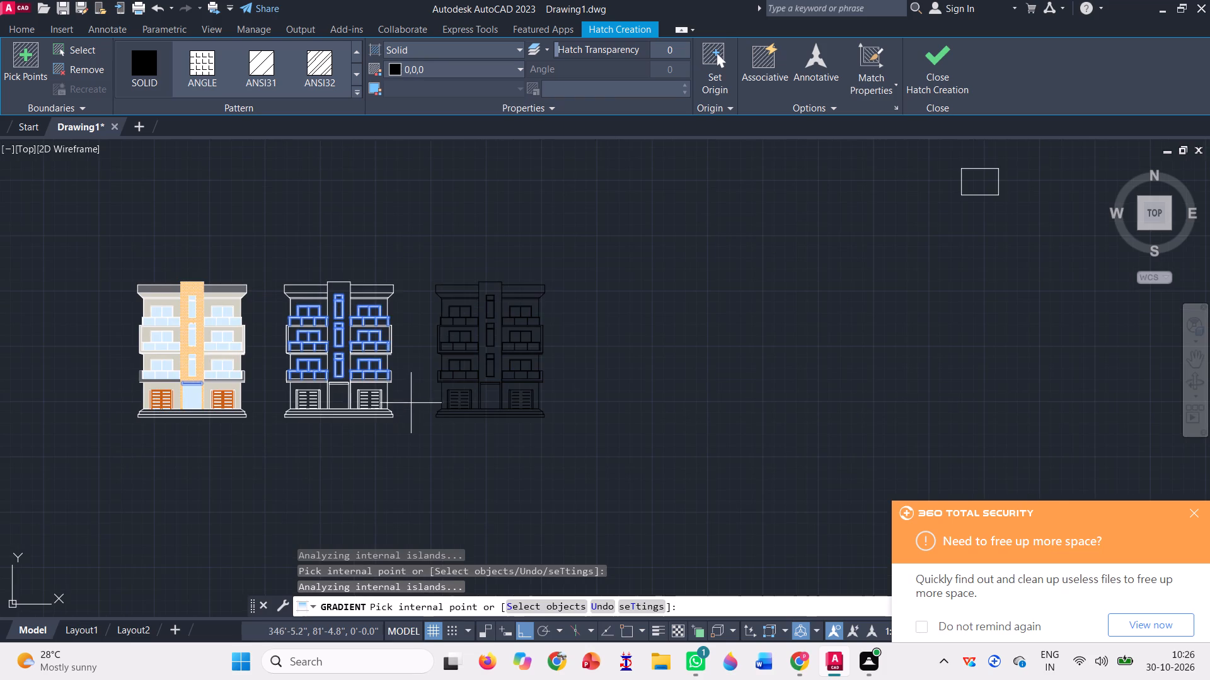
pyautogui.scroll(3, 319, 314)
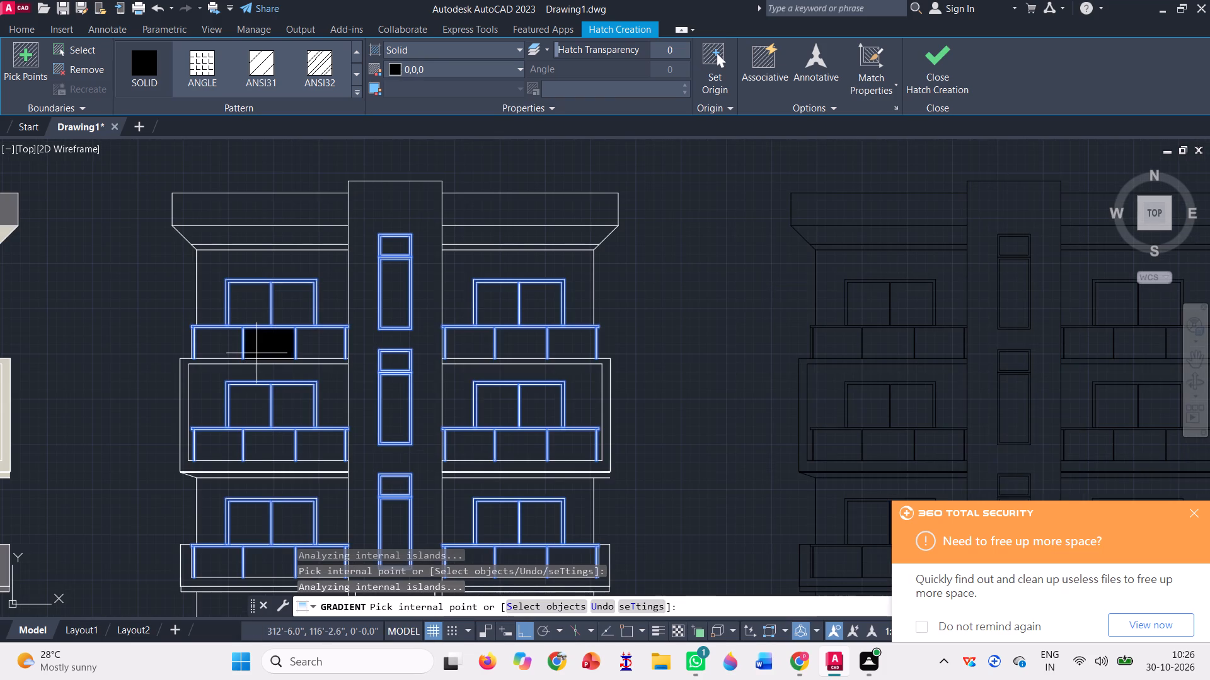
pyautogui.scroll(-3, 337, 290)
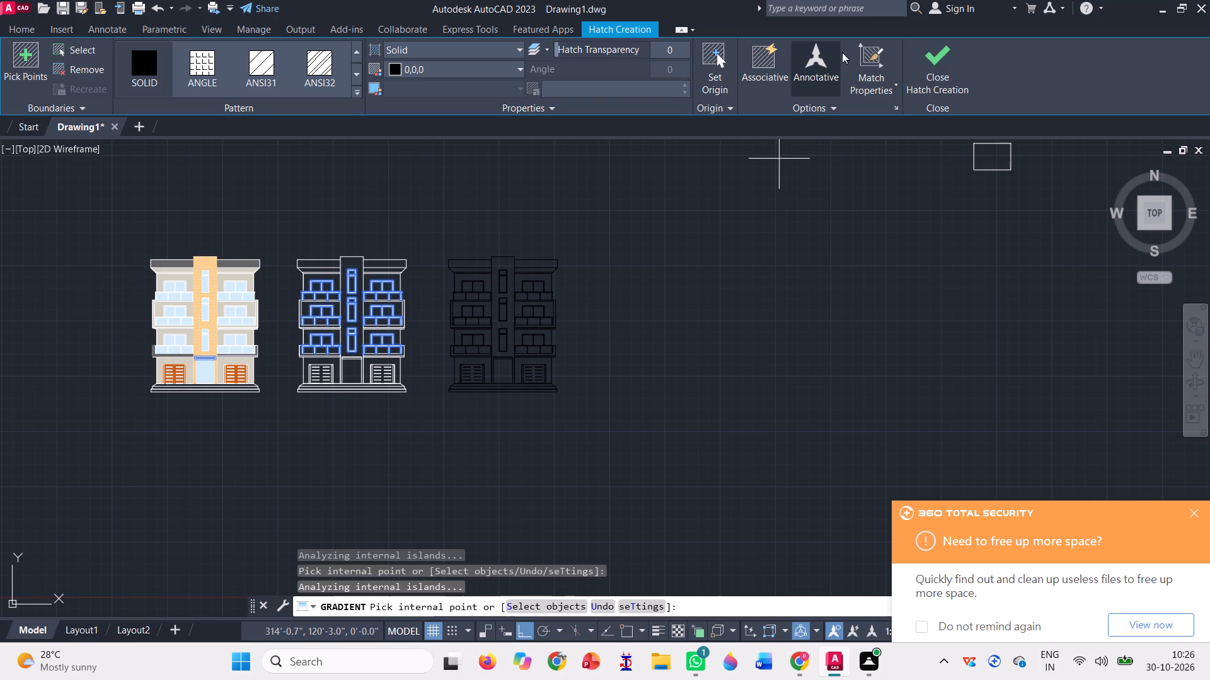
pyautogui.click(925, 60)
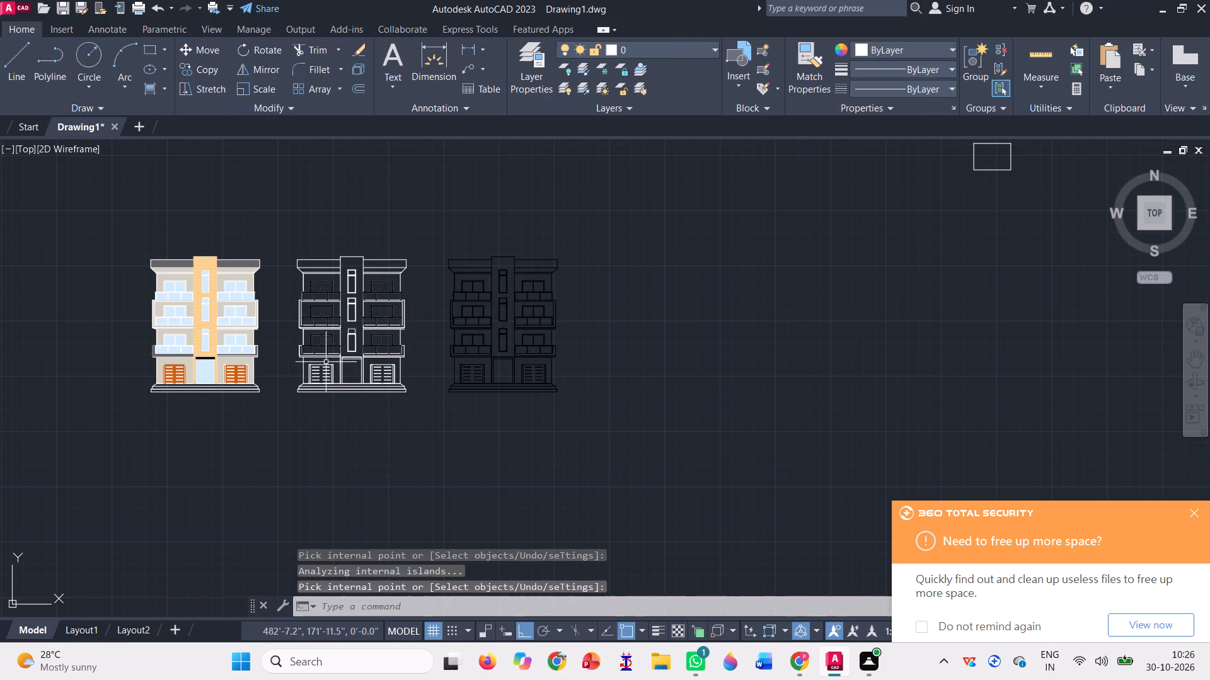
# Copy the black window frame and railing hatch from the white-line elevation onto the coloured one, aligning the plinths' lower right corners.
pyautogui.scroll(4, 352, 329)
pyautogui.scroll(4, 468, 387)
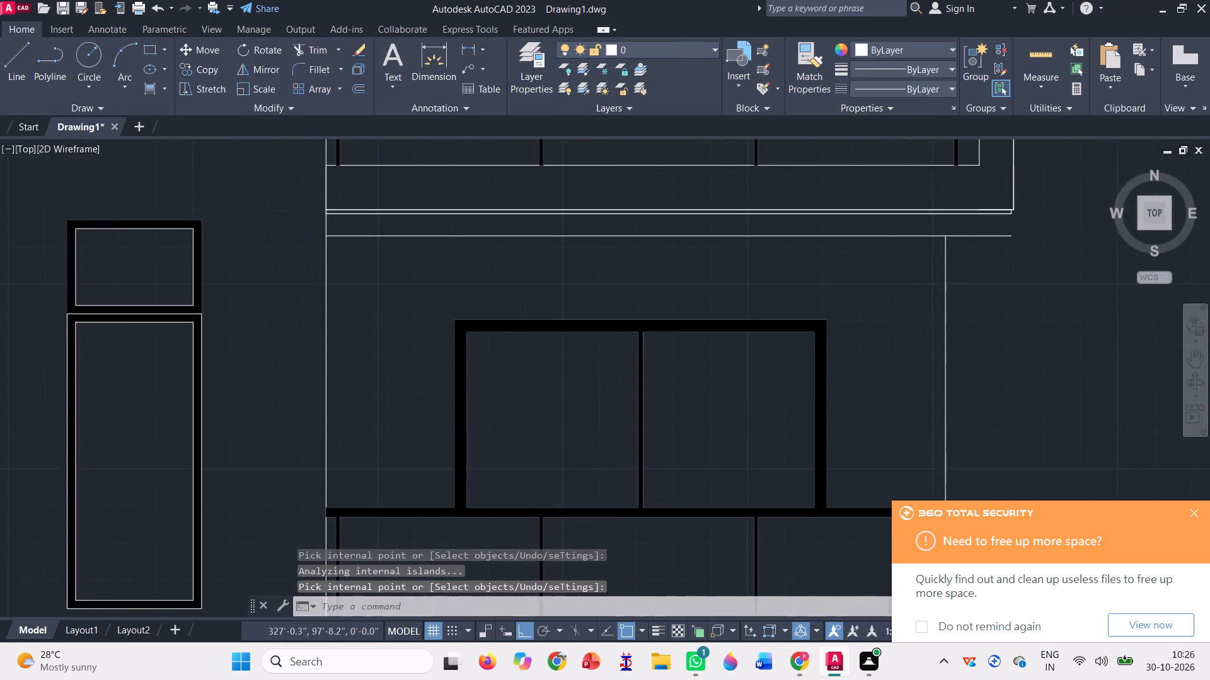
pyautogui.click(444, 381)
pyautogui.scroll(-8, 408, 382)
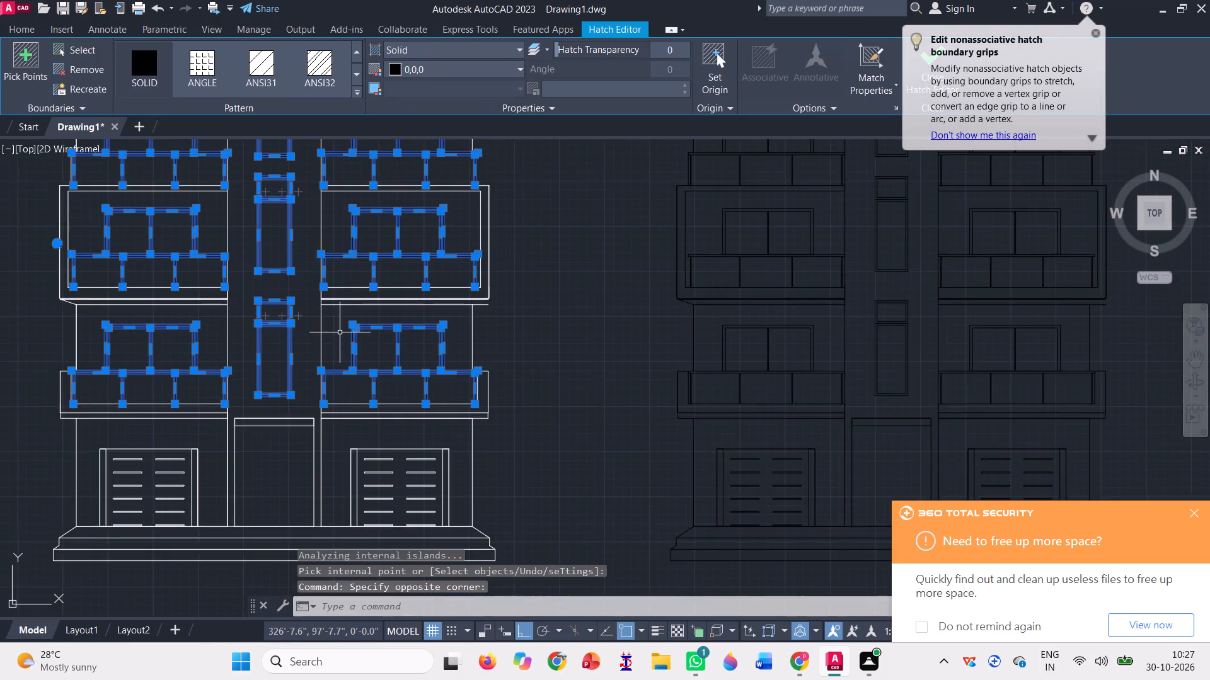
pyautogui.scroll(-2, 340, 332)
pyautogui.write('co')
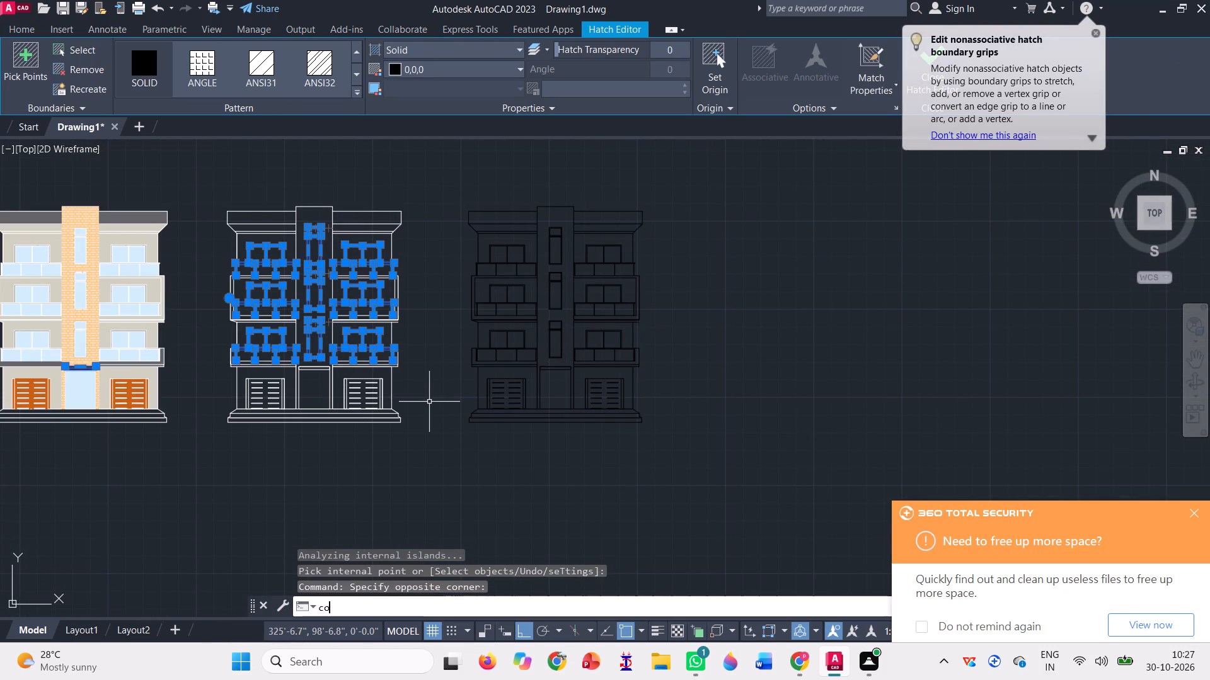
pyautogui.press('space')
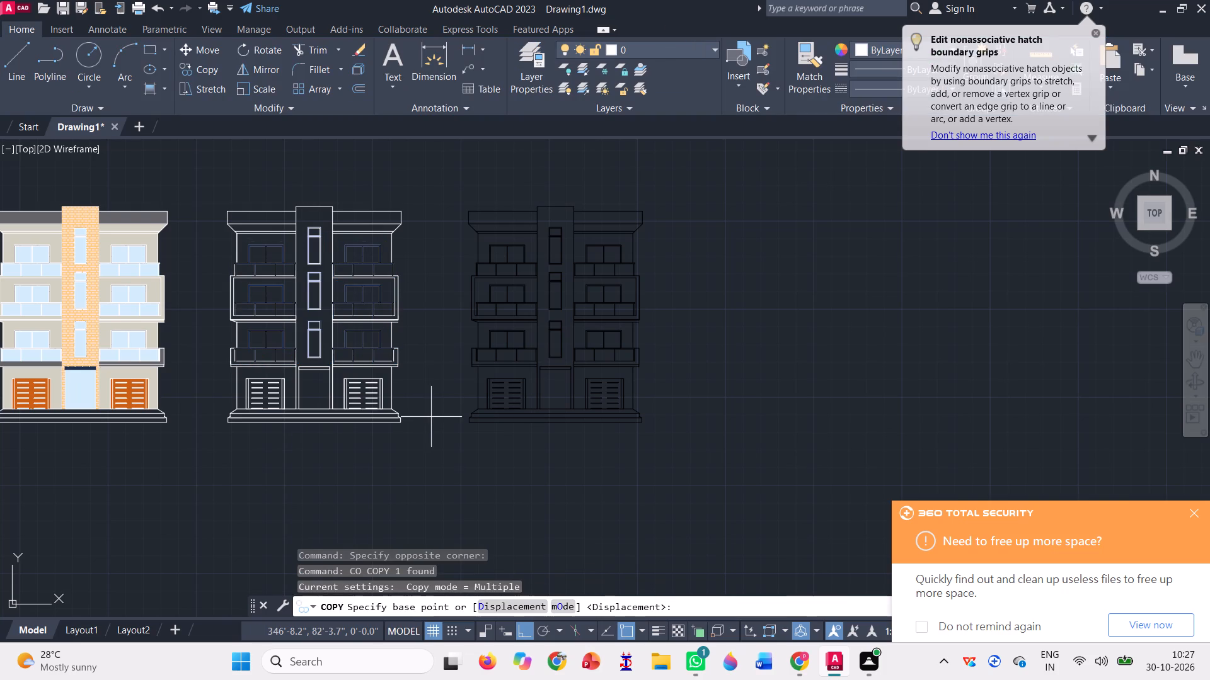
pyautogui.scroll(3, 399, 422)
pyautogui.click(399, 422)
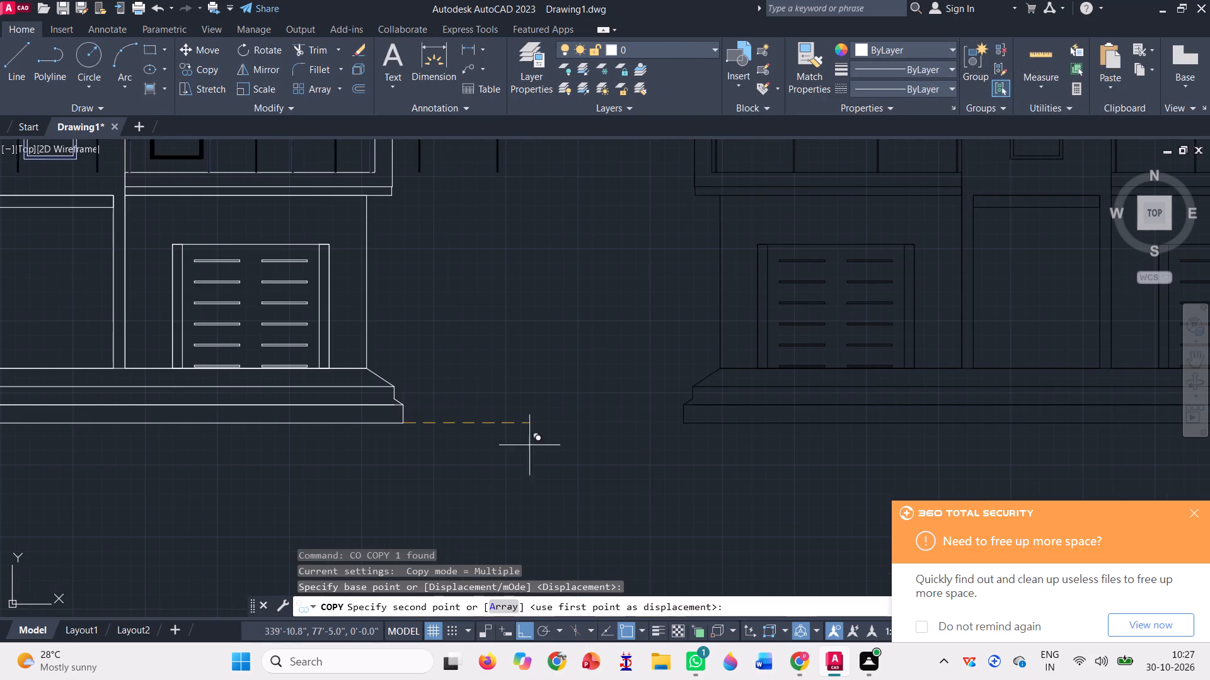
pyautogui.scroll(-2, 559, 445)
pyautogui.scroll(-1, 337, 416)
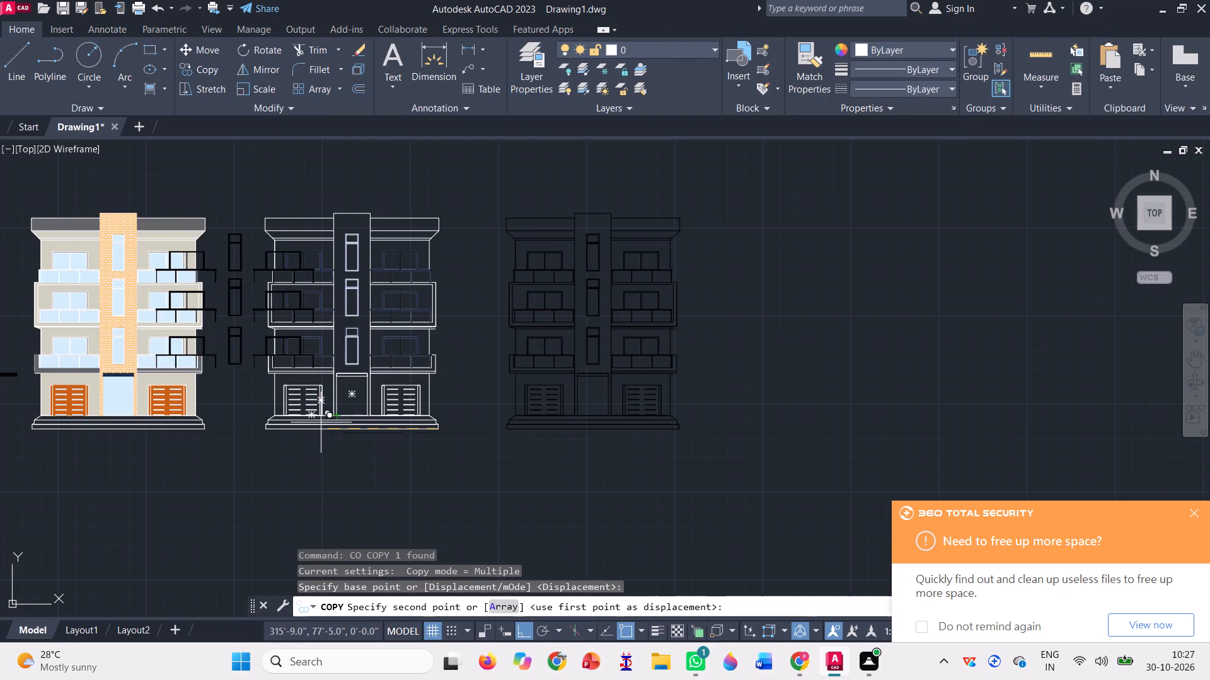
pyautogui.scroll(4, 201, 428)
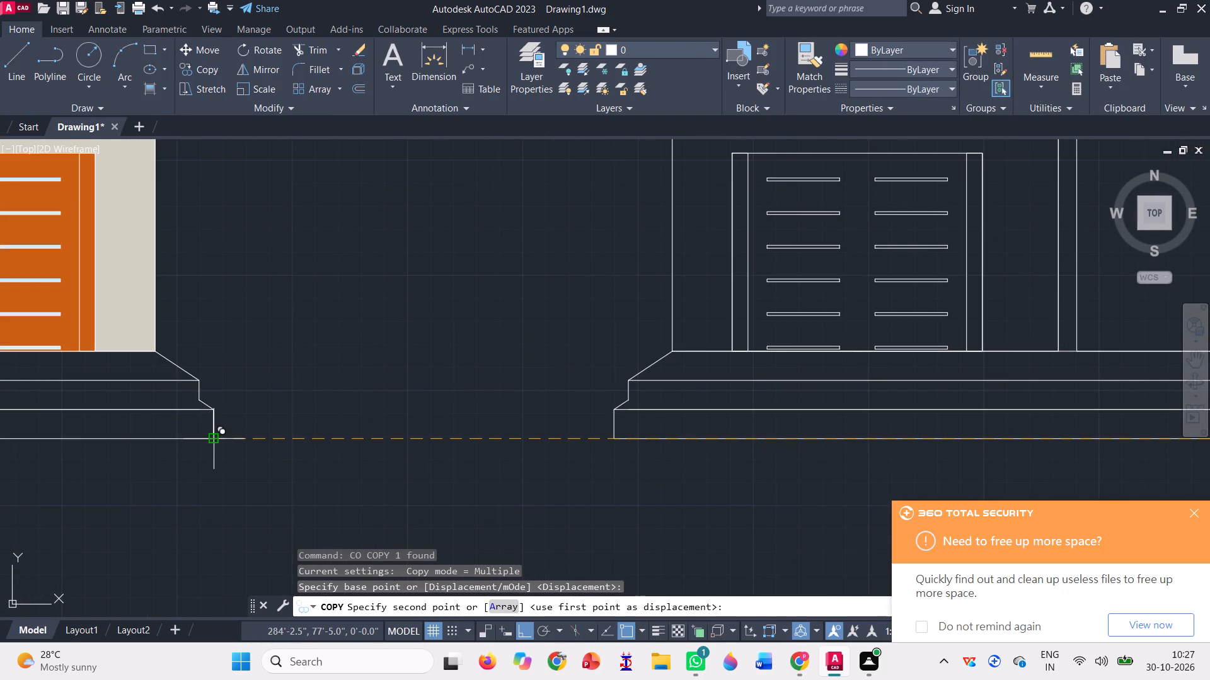
pyautogui.click(214, 437)
pyautogui.scroll(-5, 625, 443)
pyautogui.press('space')
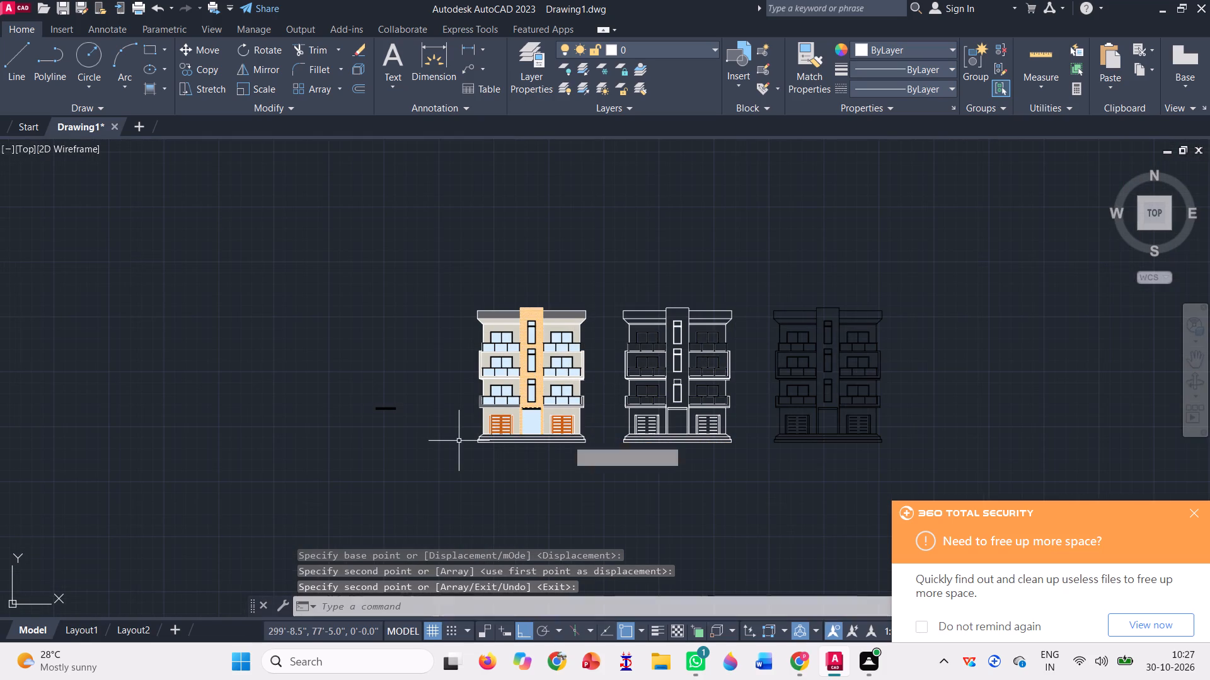
# Trim away the stray black hatch bar lying to the left of the coloured elevation.
pyautogui.click(306, 43)
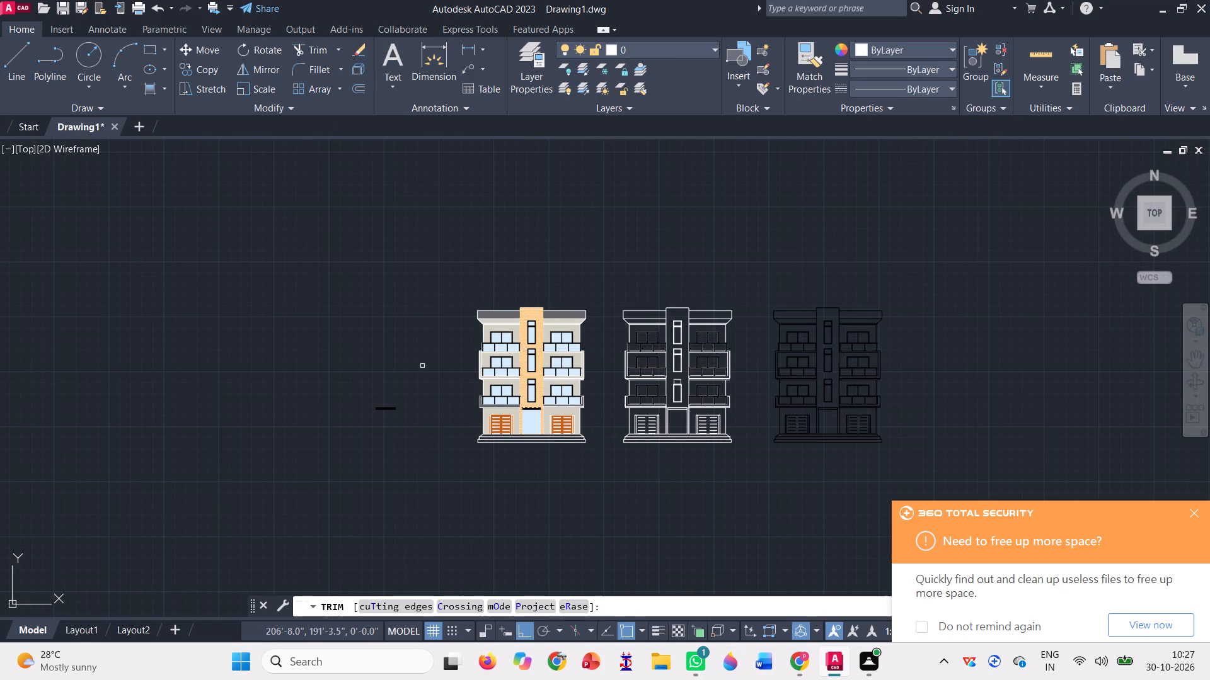
pyautogui.scroll(3, 413, 414)
pyautogui.click(314, 393)
pyautogui.scroll(-3, 221, 388)
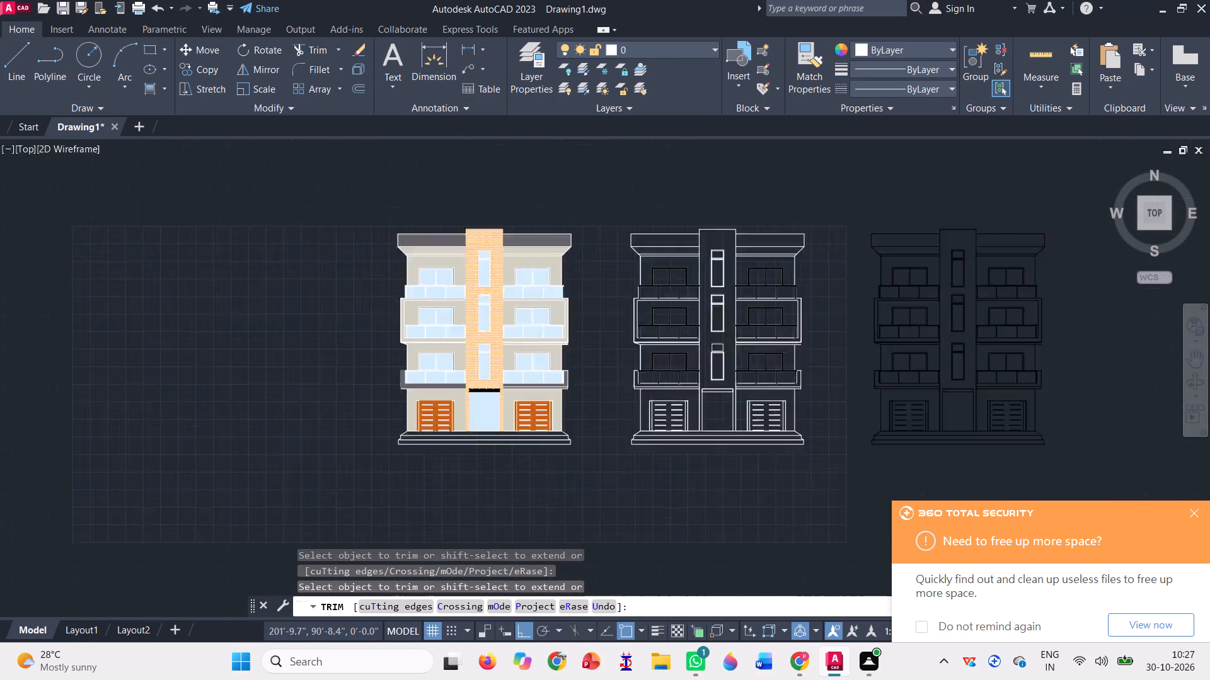
# Trim away the black hatch of the top left window frame and balcony railing in the white-line elevation.
pyautogui.scroll(9, 502, 312)
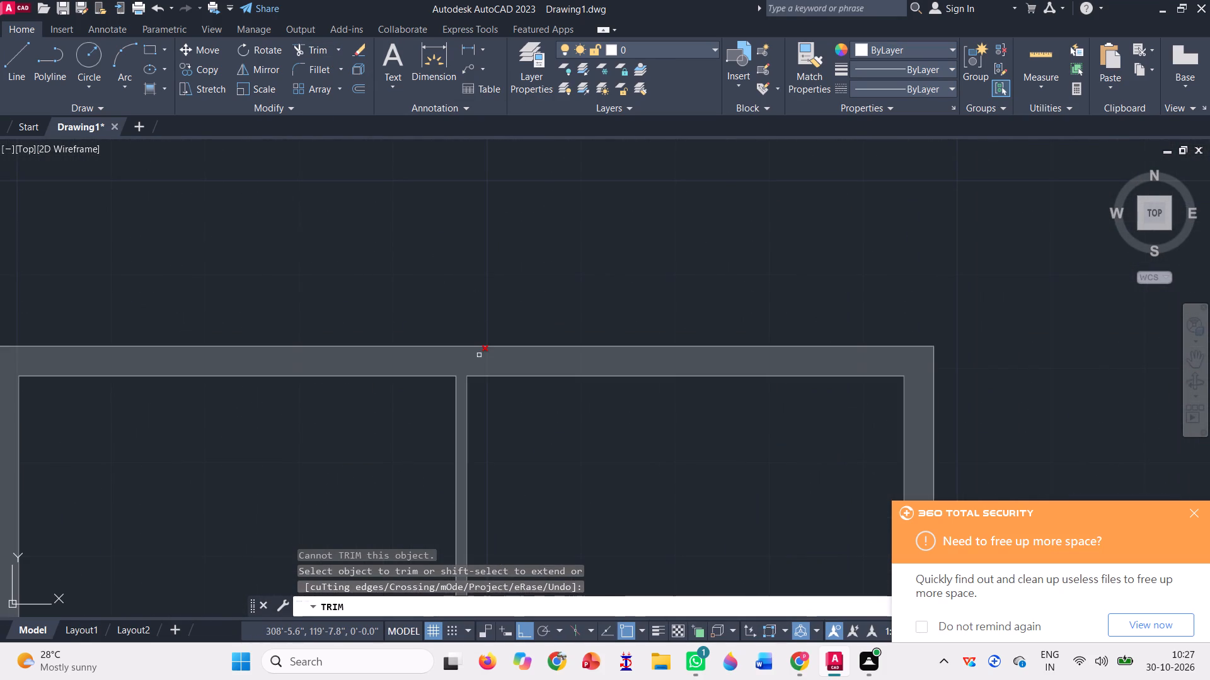
pyautogui.click(473, 355)
pyautogui.scroll(-7, 457, 333)
pyautogui.scroll(4, 433, 326)
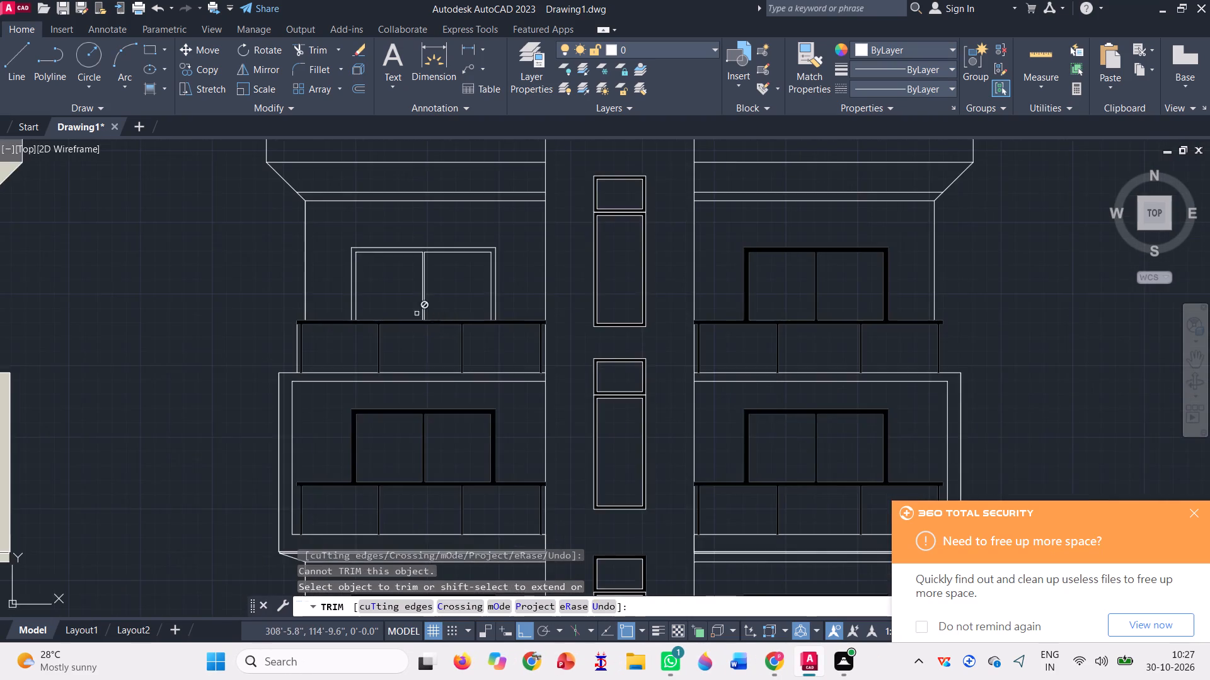
pyautogui.scroll(4, 410, 314)
pyautogui.click(353, 365)
pyautogui.scroll(-3, 333, 307)
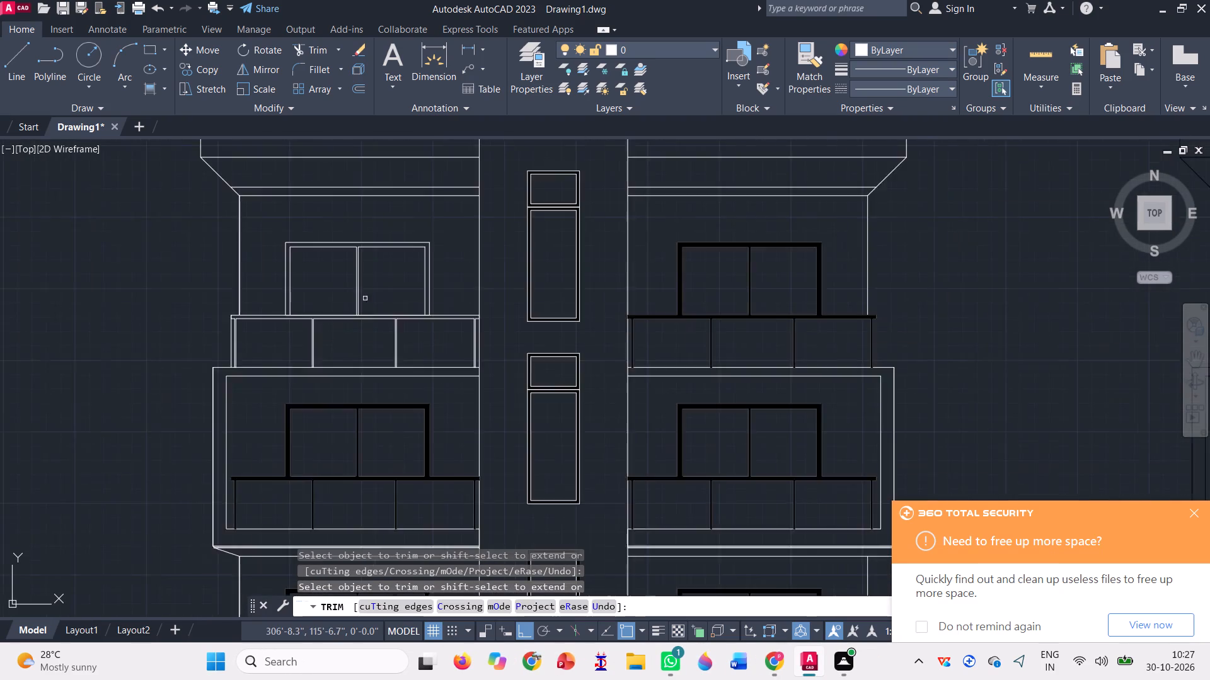
pyautogui.scroll(-3, 368, 298)
# Trim away the black hatch of the middle left window frame and balcony railing in the white-line elevation.
pyautogui.scroll(8, 391, 335)
pyautogui.click(374, 312)
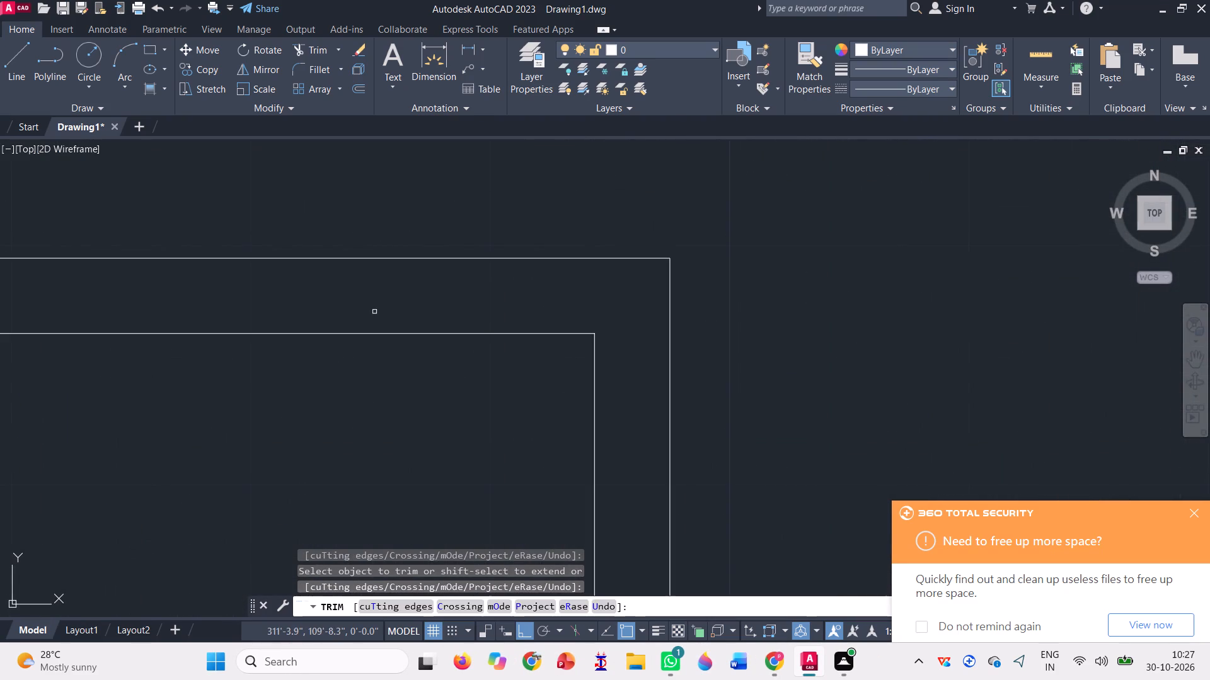
pyautogui.scroll(-6, 403, 293)
pyautogui.scroll(4, 452, 366)
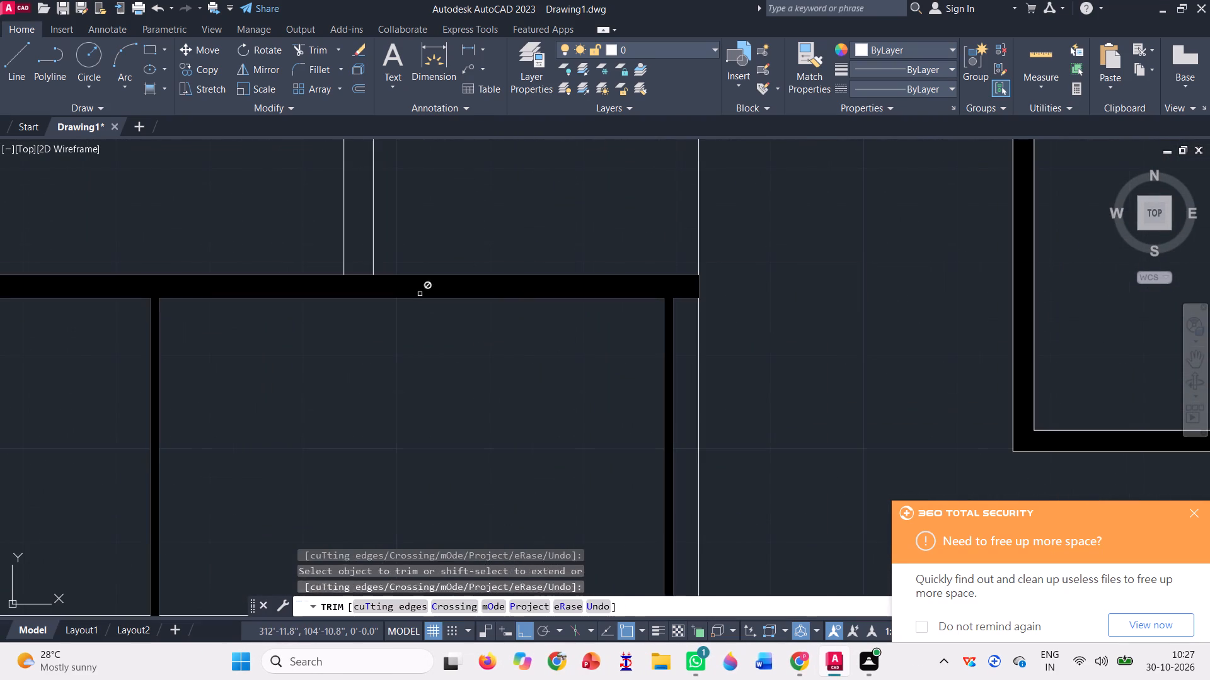
pyautogui.scroll(2, 418, 292)
pyautogui.click(409, 285)
pyautogui.scroll(-7, 399, 312)
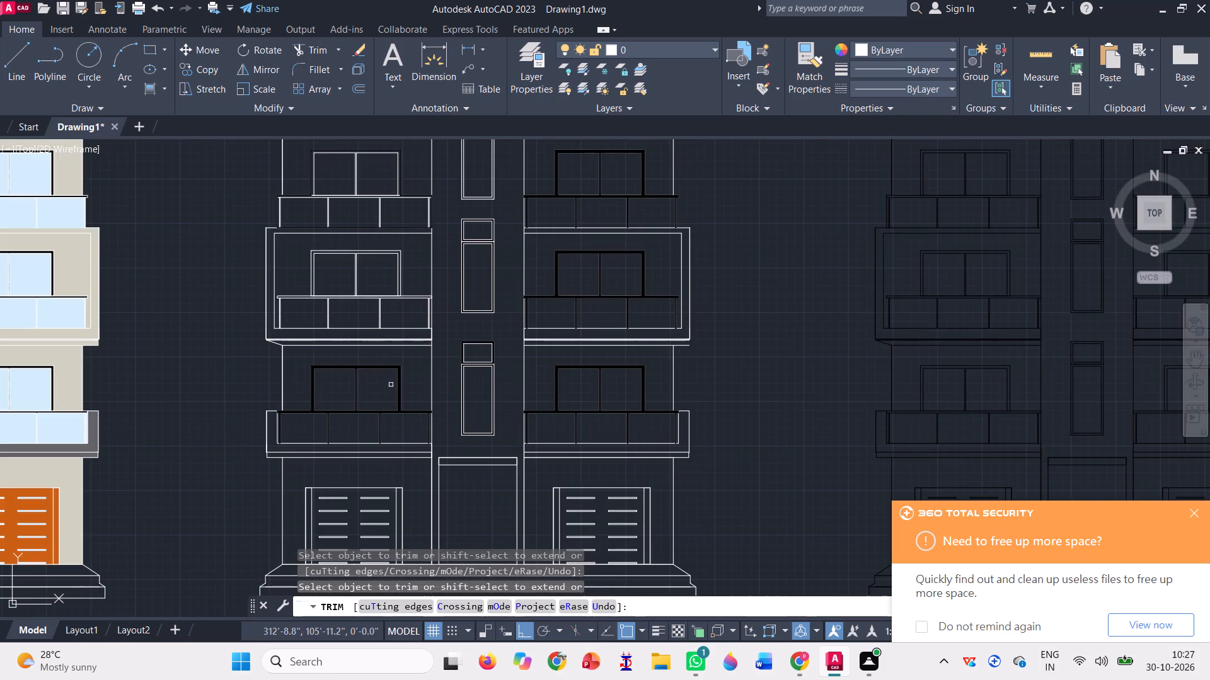
# Trim away the black hatch of the lowest left balcony's window frame and railing in the white-line elevation.
pyautogui.scroll(3, 391, 388)
pyautogui.scroll(4, 383, 288)
pyautogui.click(403, 380)
pyautogui.scroll(-6, 396, 293)
pyautogui.scroll(7, 425, 379)
pyautogui.click(420, 350)
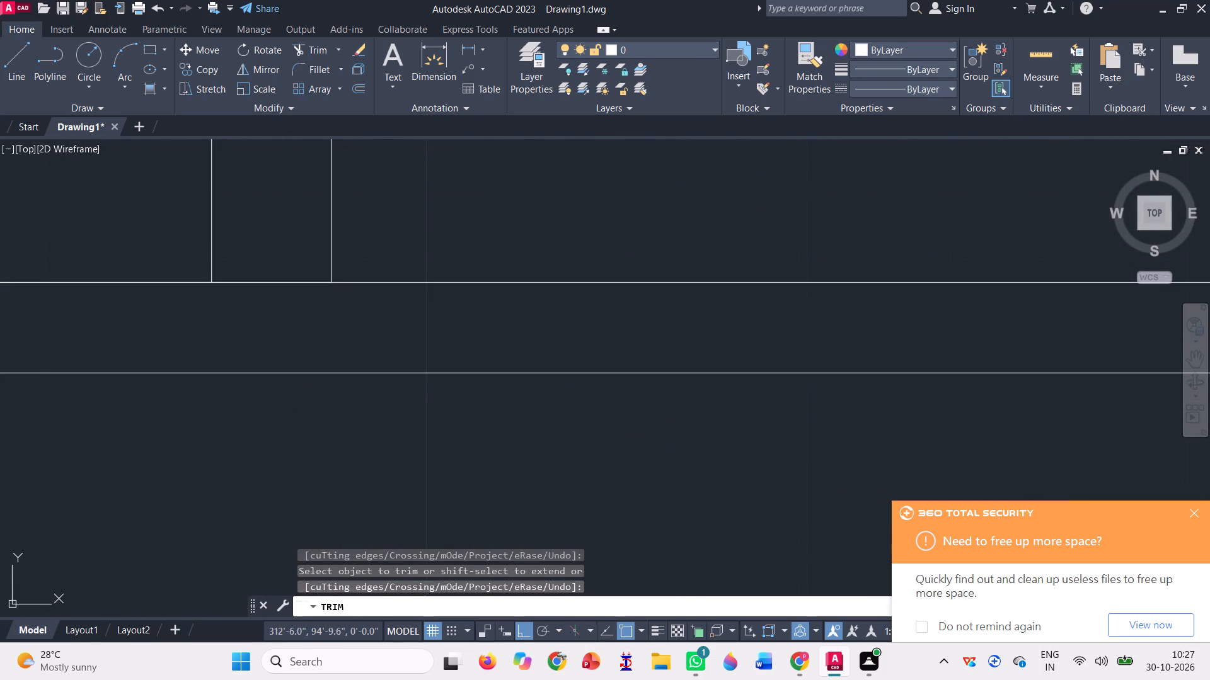
pyautogui.scroll(-5, 367, 333)
pyautogui.scroll(-3, 364, 261)
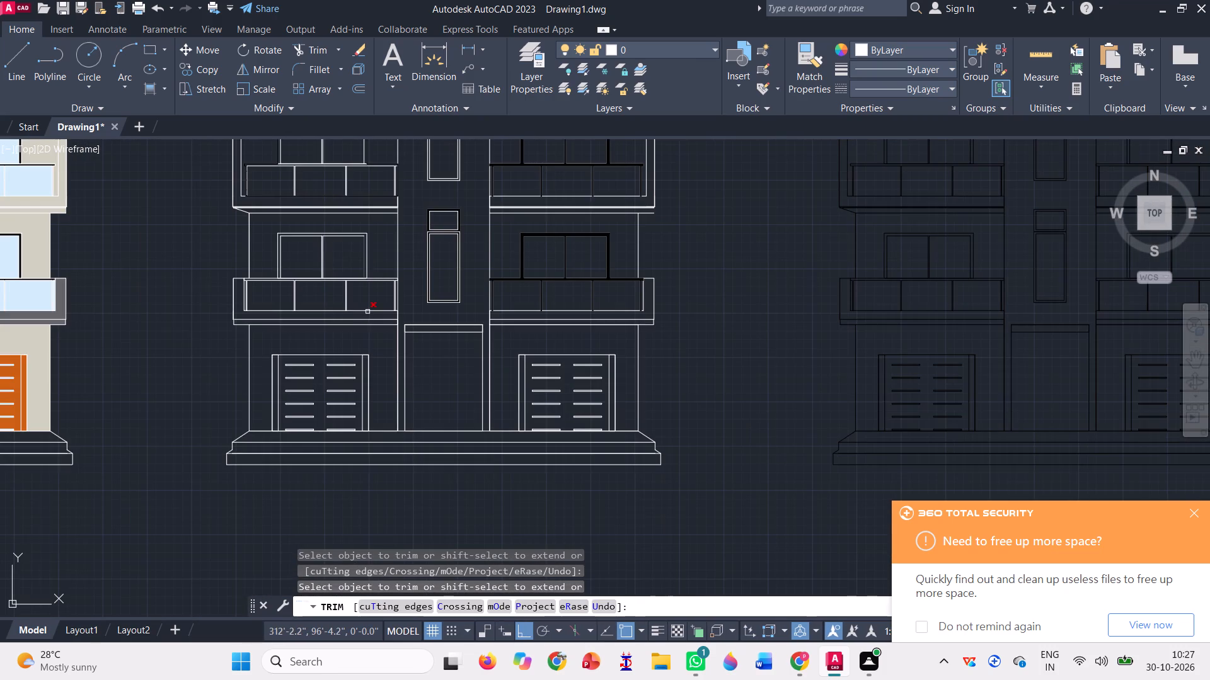
# Trim away the black hatch of the lowest right balcony's window frame and railing in the white-line elevation.
pyautogui.scroll(1, 447, 320)
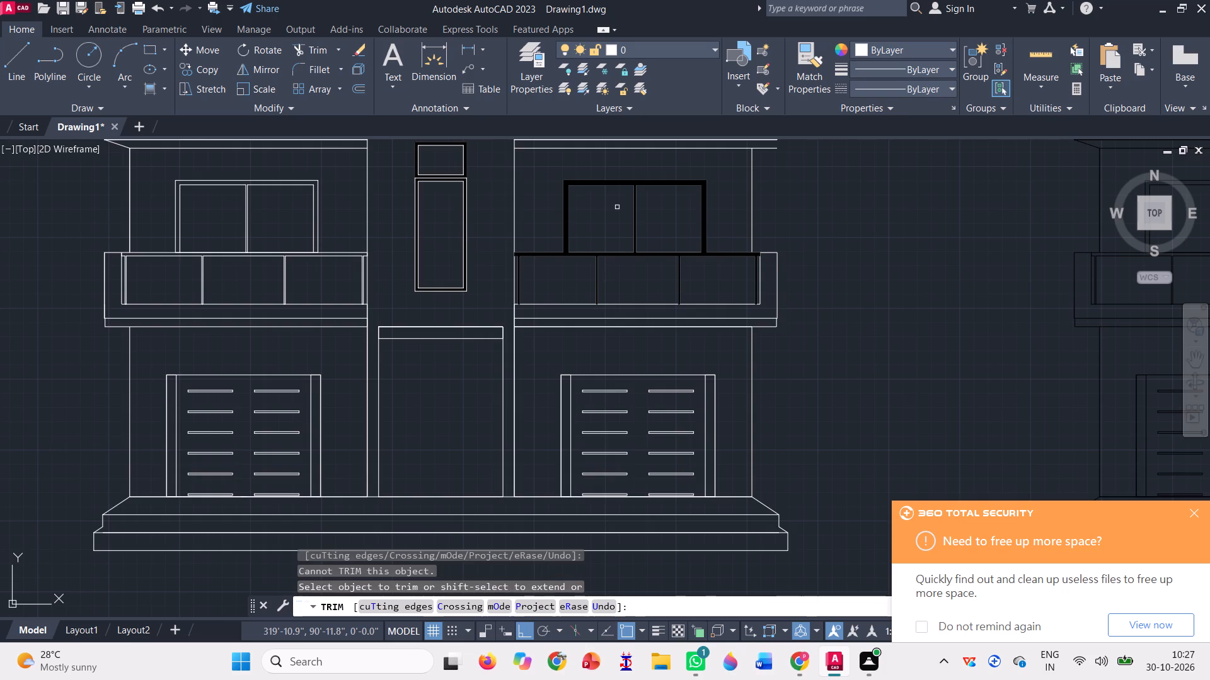
pyautogui.scroll(4, 604, 197)
pyautogui.click(352, 297)
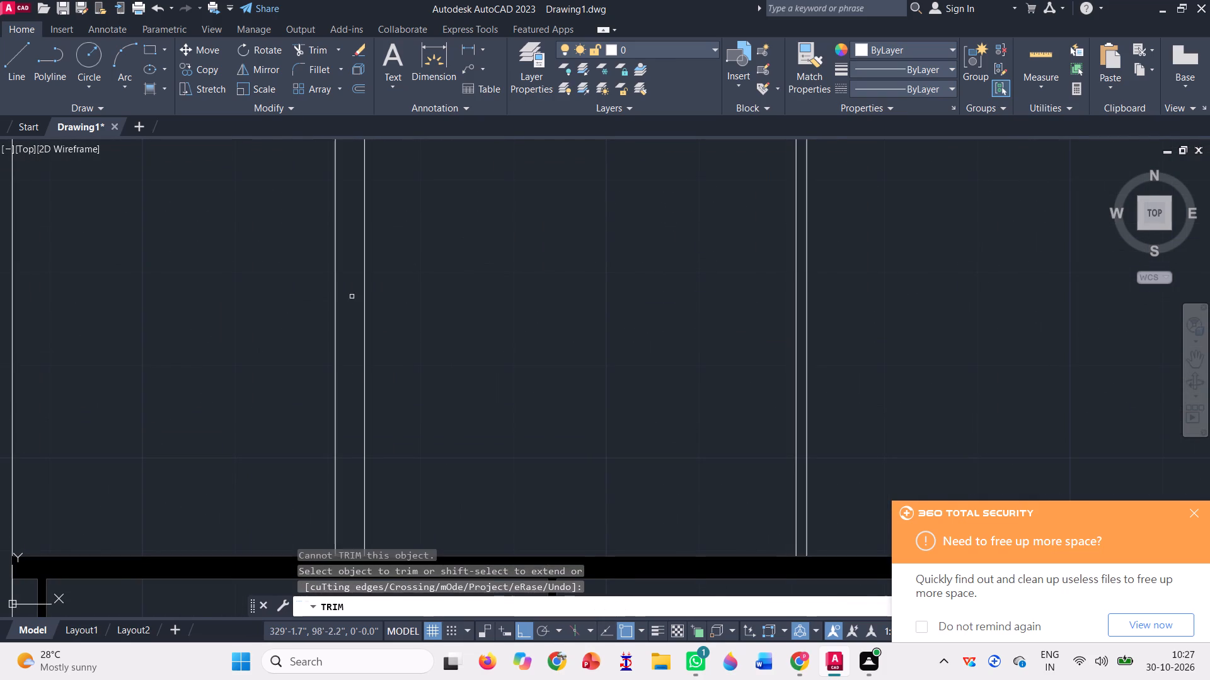
pyautogui.scroll(-2, 367, 299)
pyautogui.scroll(3, 427, 402)
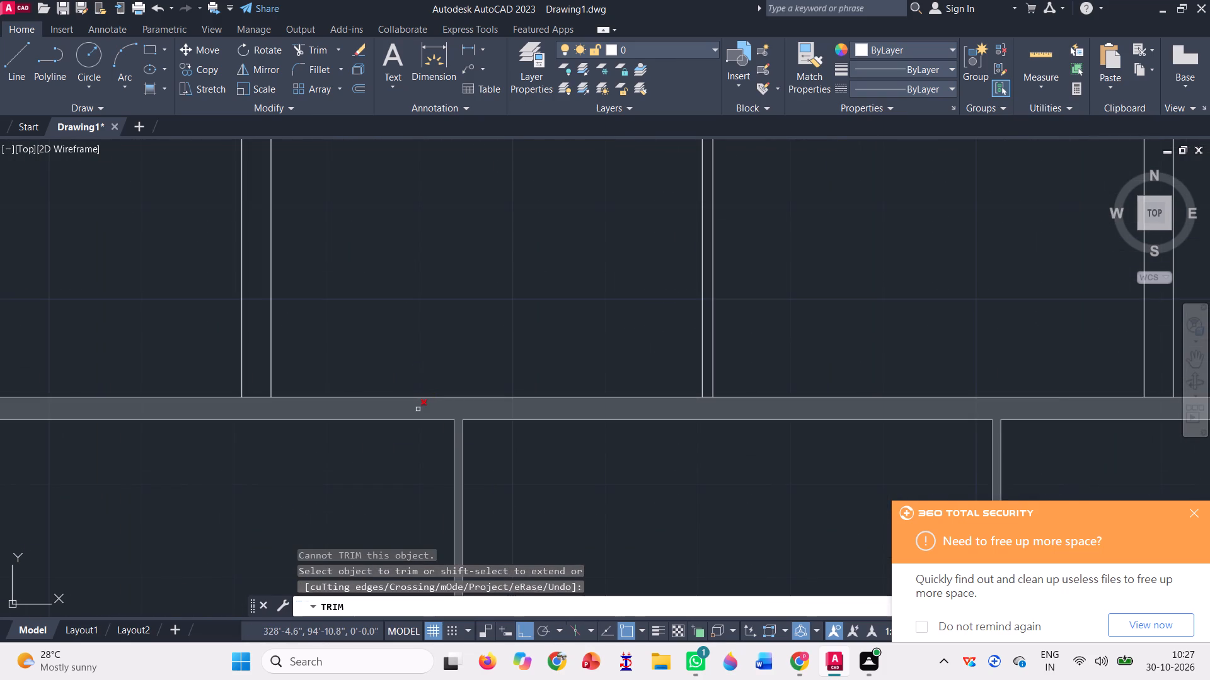
pyautogui.click(417, 408)
pyautogui.scroll(-6, 423, 433)
# Trim away the black hatch of the middle right window frame and balcony railing in the white-line elevation.
pyautogui.scroll(4, 411, 322)
pyautogui.scroll(3, 444, 392)
pyautogui.click(412, 385)
pyautogui.scroll(-4, 352, 332)
pyautogui.scroll(4, 410, 455)
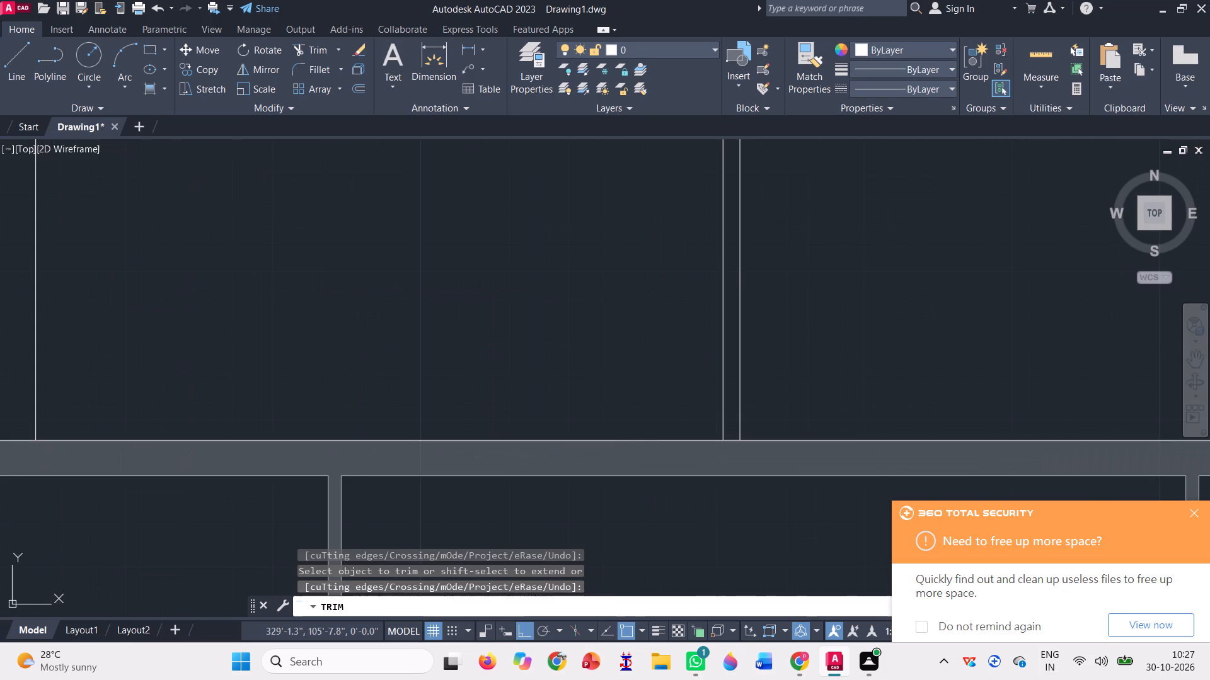
pyautogui.click(410, 452)
pyautogui.scroll(-6, 408, 460)
pyautogui.scroll(4, 378, 331)
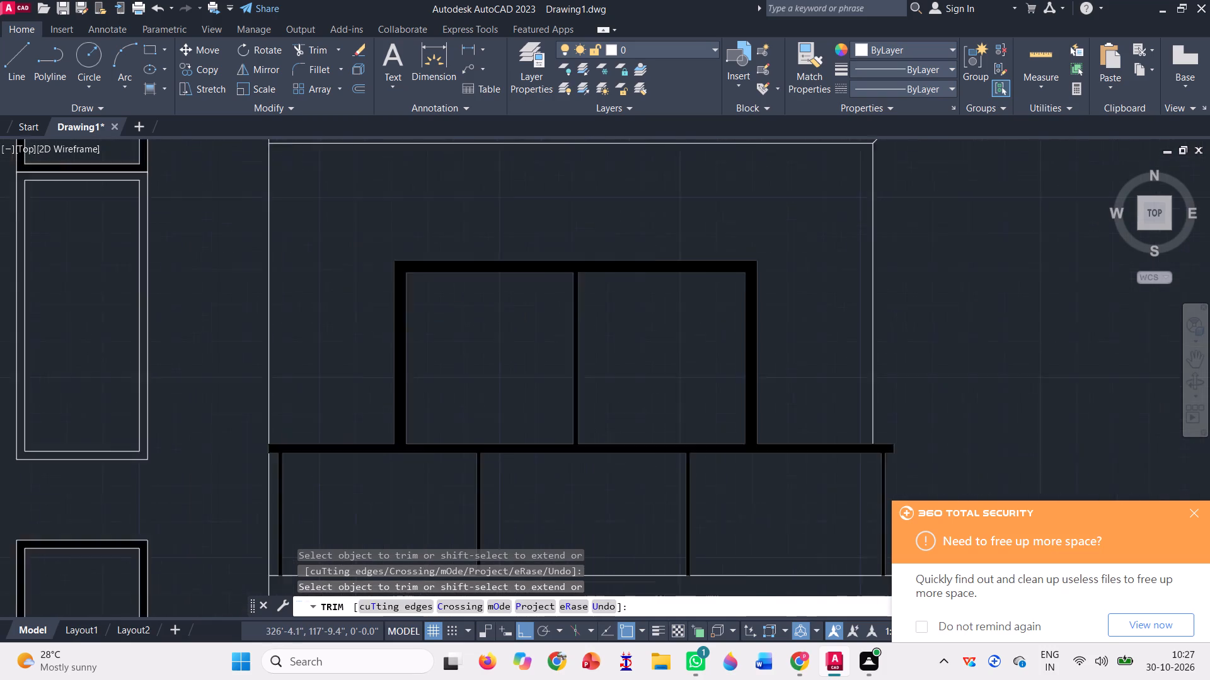
# Trim away the black hatch of the top right window frame and balcony railing in the white-line elevation.
pyautogui.scroll(1, 415, 329)
pyautogui.click(415, 327)
pyautogui.scroll(-2, 340, 277)
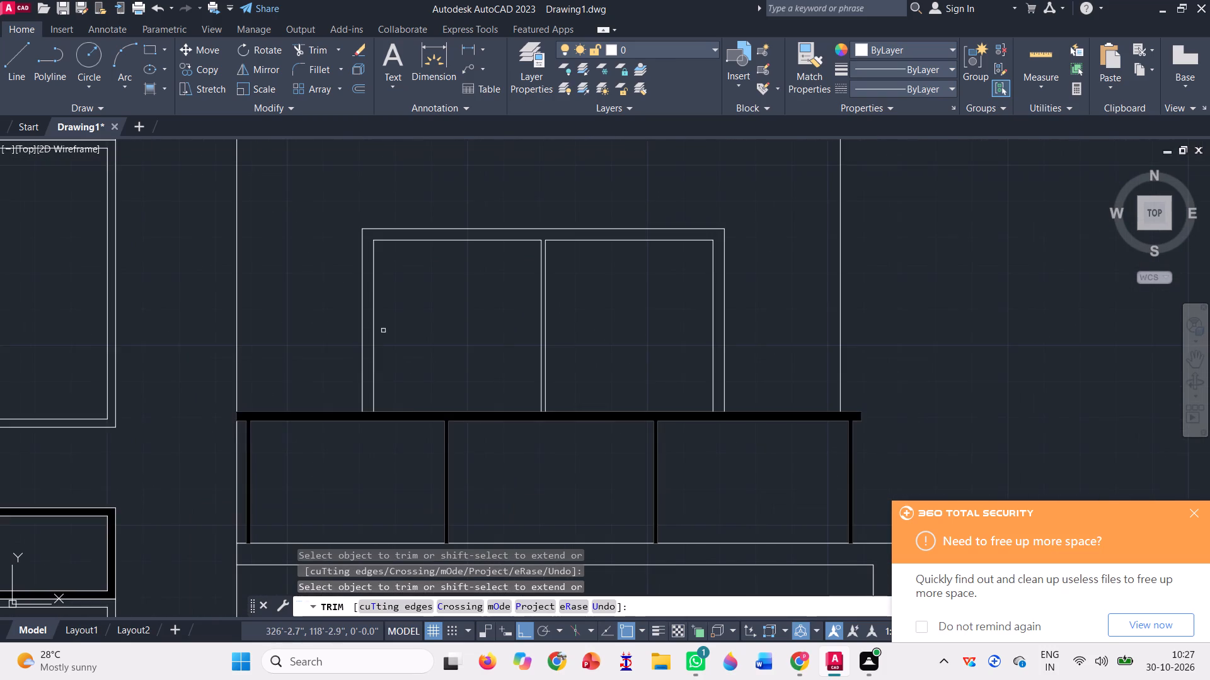
pyautogui.scroll(4, 413, 411)
pyautogui.click(406, 449)
pyautogui.scroll(-4, 403, 421)
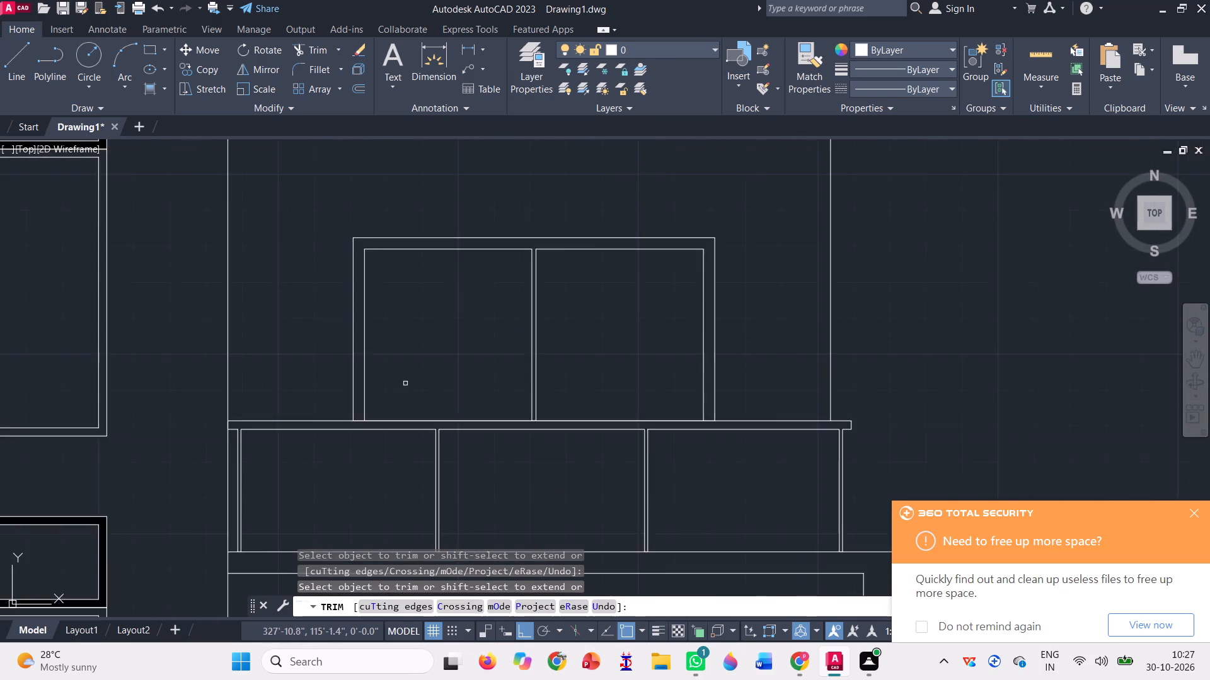
pyautogui.scroll(-3, 405, 381)
# Trim away the remaining black hatch on the central tower's top and middle windows in the white-line elevation.
pyautogui.scroll(4, 294, 309)
pyautogui.scroll(3, 349, 259)
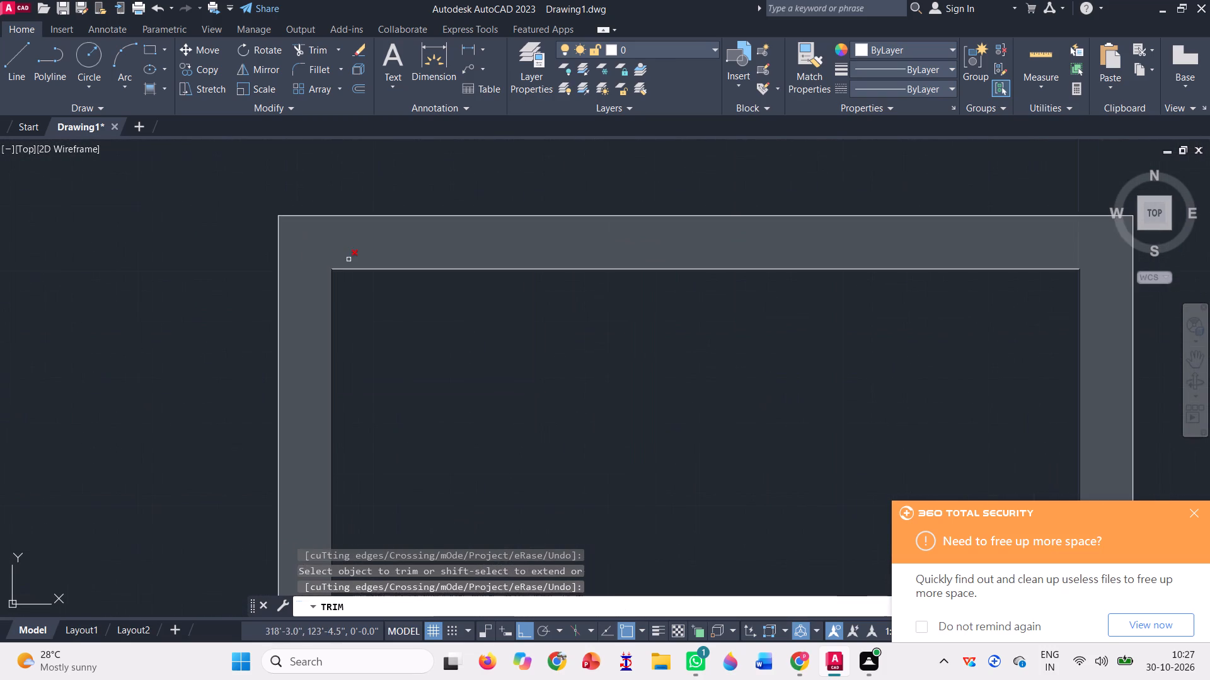
pyautogui.click(349, 259)
pyautogui.scroll(-7, 328, 276)
pyautogui.scroll(4, 321, 443)
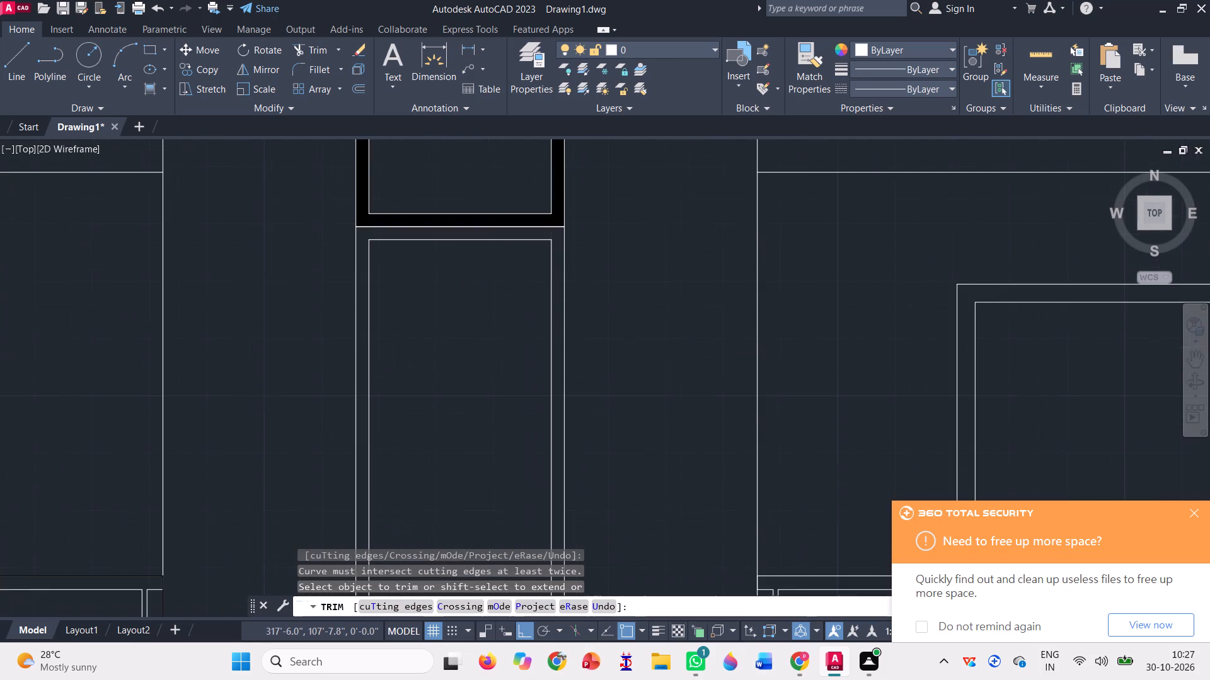
pyautogui.click(362, 205)
pyautogui.scroll(-5, 362, 256)
pyautogui.scroll(4, 367, 241)
pyautogui.click(386, 265)
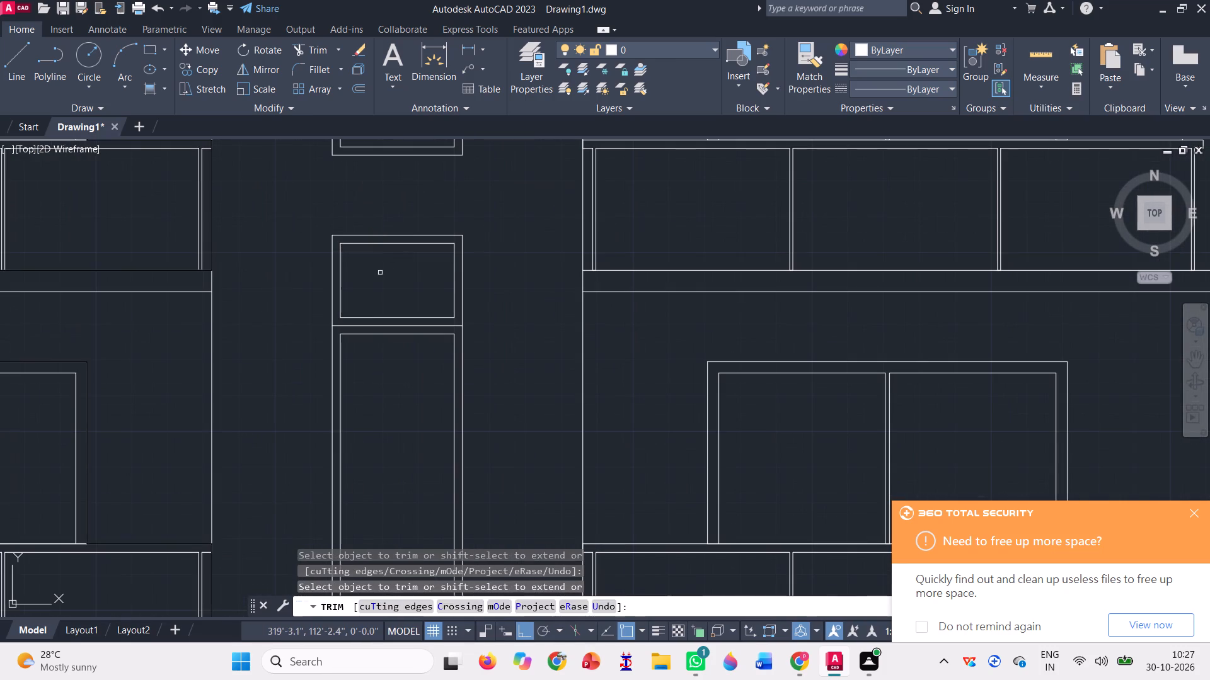
# Trim away the black frame and pane hatches of the central tower's lowest window in the white-line elevation.
pyautogui.scroll(-3, 380, 273)
pyautogui.scroll(4, 376, 407)
pyautogui.scroll(2, 328, 375)
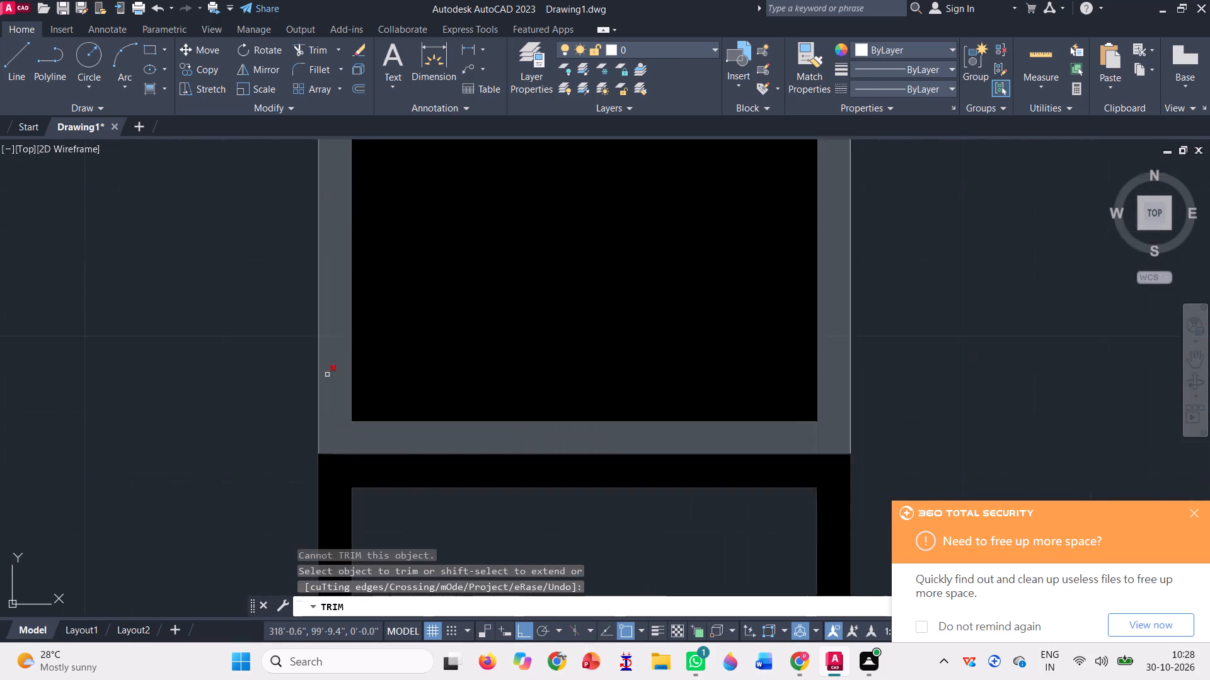
pyautogui.scroll(1, 327, 375)
pyautogui.click(326, 373)
pyautogui.click(476, 309)
pyautogui.scroll(-2, 376, 327)
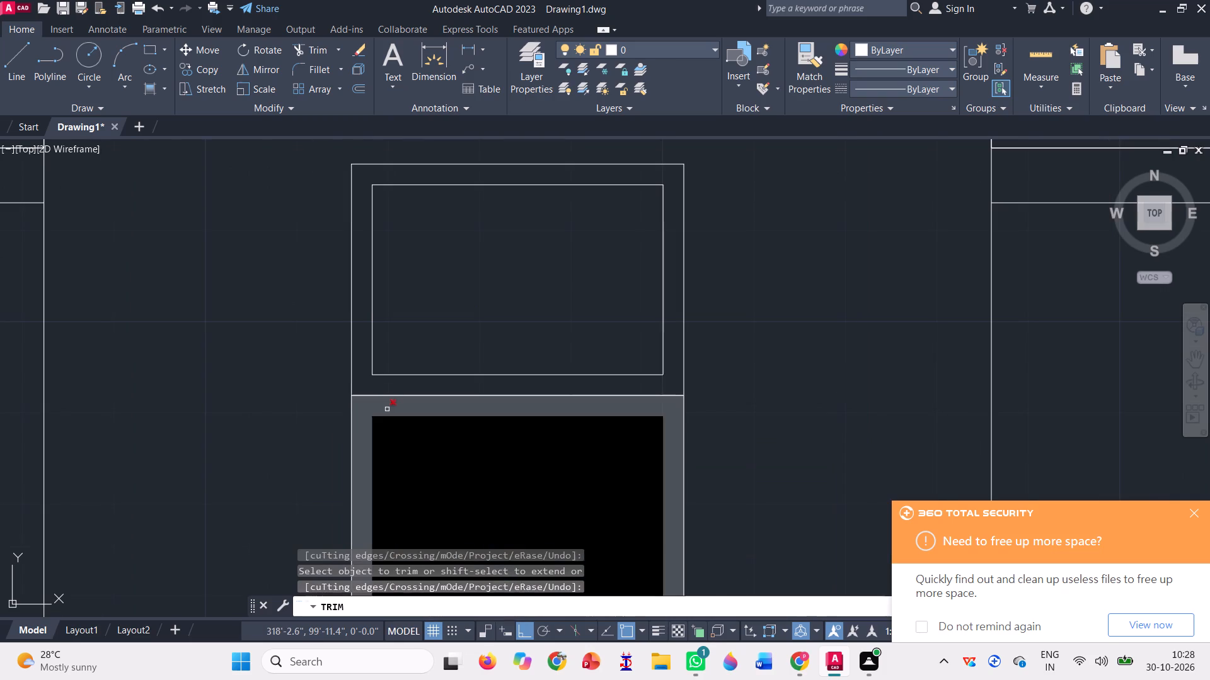
pyautogui.click(376, 405)
pyautogui.click(447, 441)
pyautogui.scroll(-4, 412, 441)
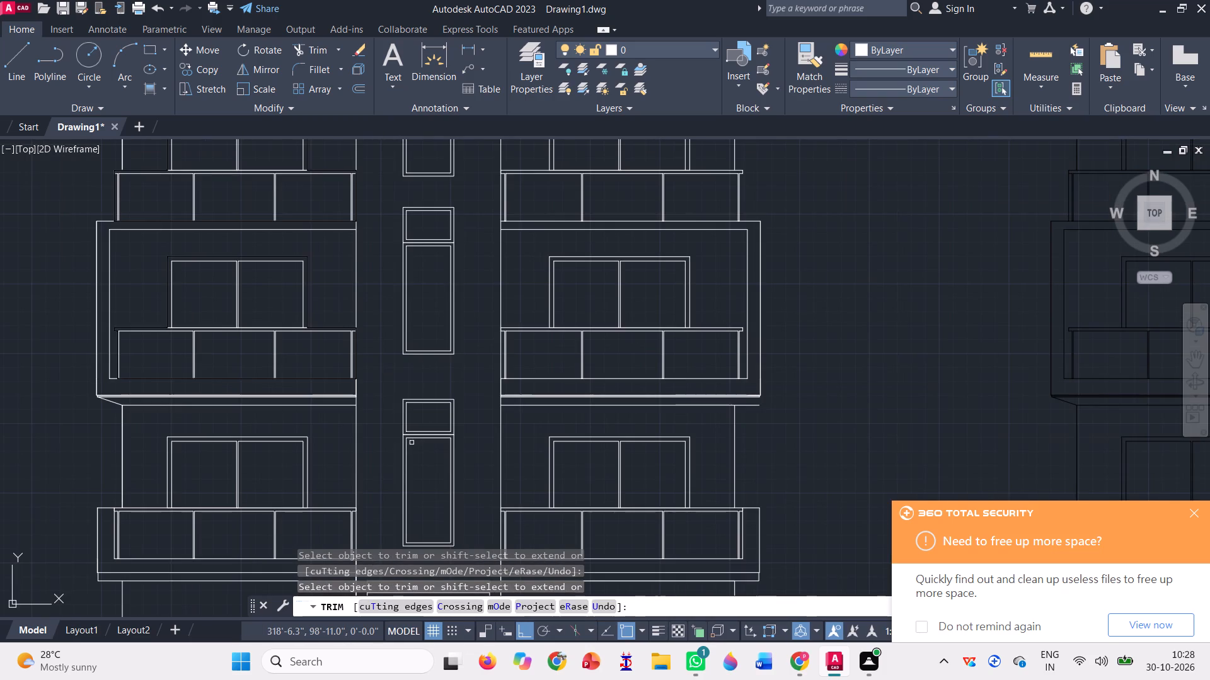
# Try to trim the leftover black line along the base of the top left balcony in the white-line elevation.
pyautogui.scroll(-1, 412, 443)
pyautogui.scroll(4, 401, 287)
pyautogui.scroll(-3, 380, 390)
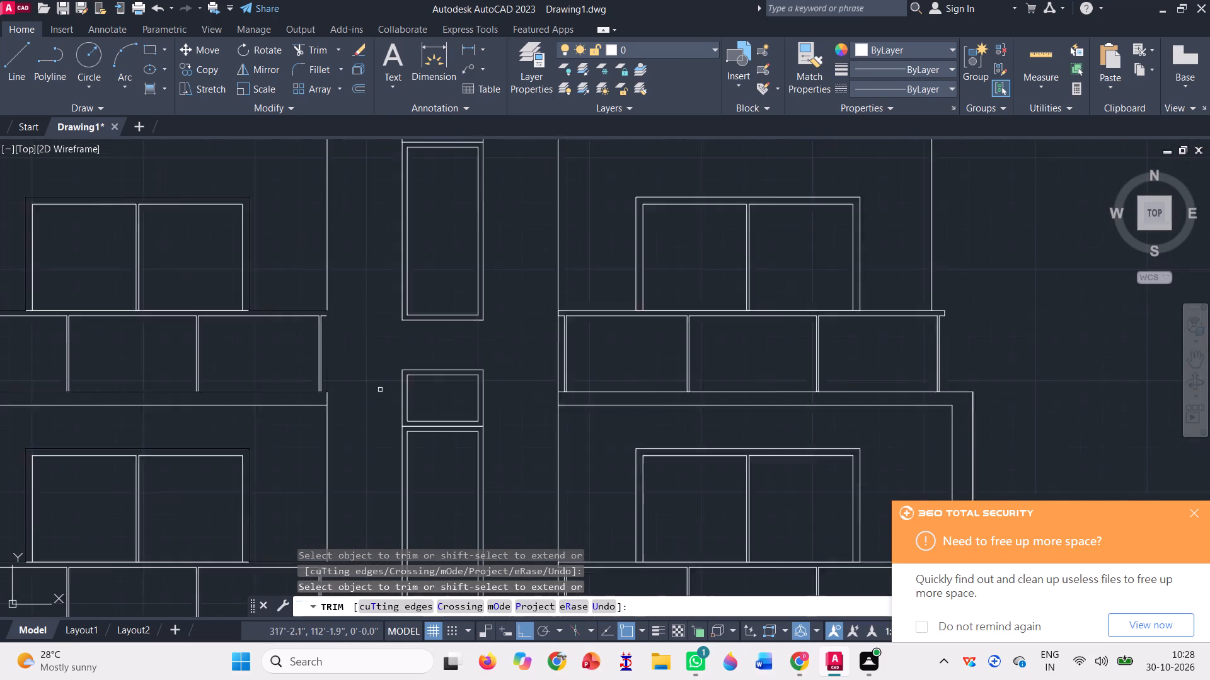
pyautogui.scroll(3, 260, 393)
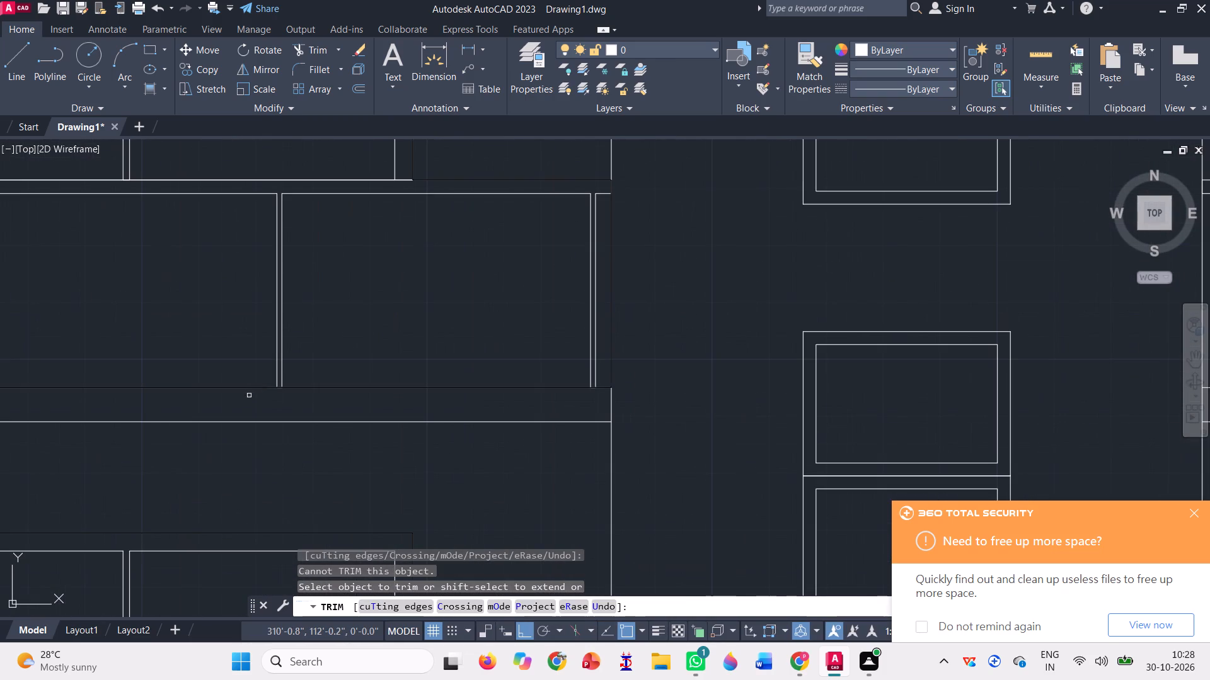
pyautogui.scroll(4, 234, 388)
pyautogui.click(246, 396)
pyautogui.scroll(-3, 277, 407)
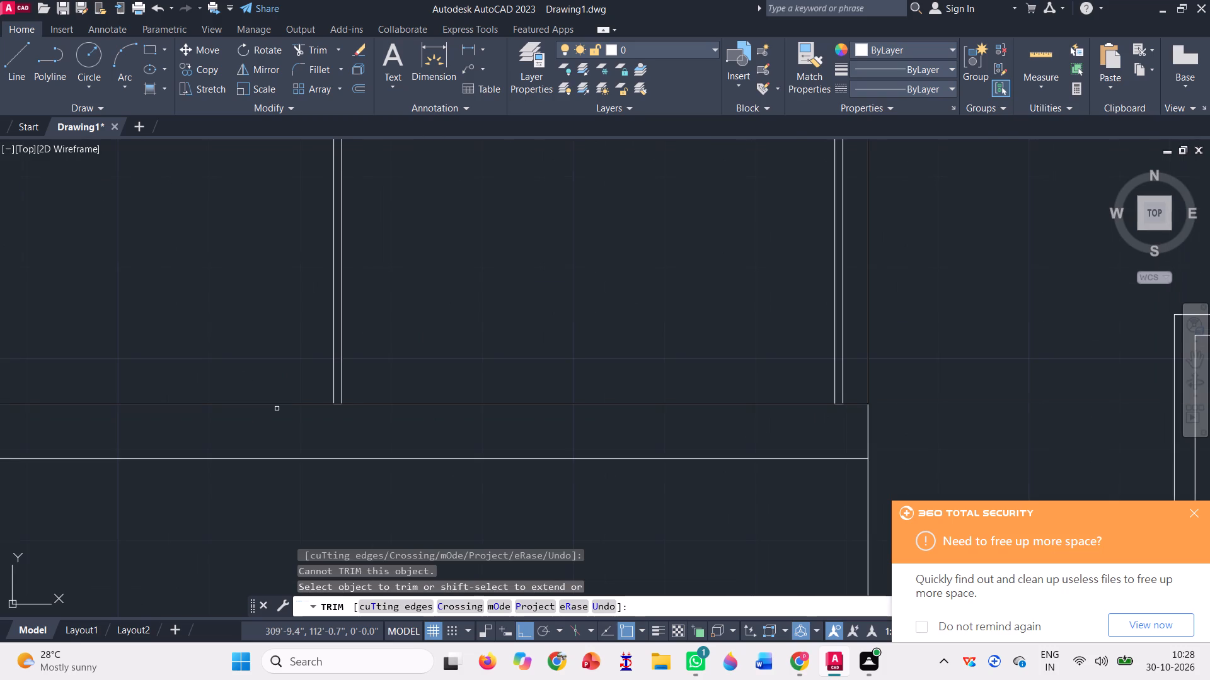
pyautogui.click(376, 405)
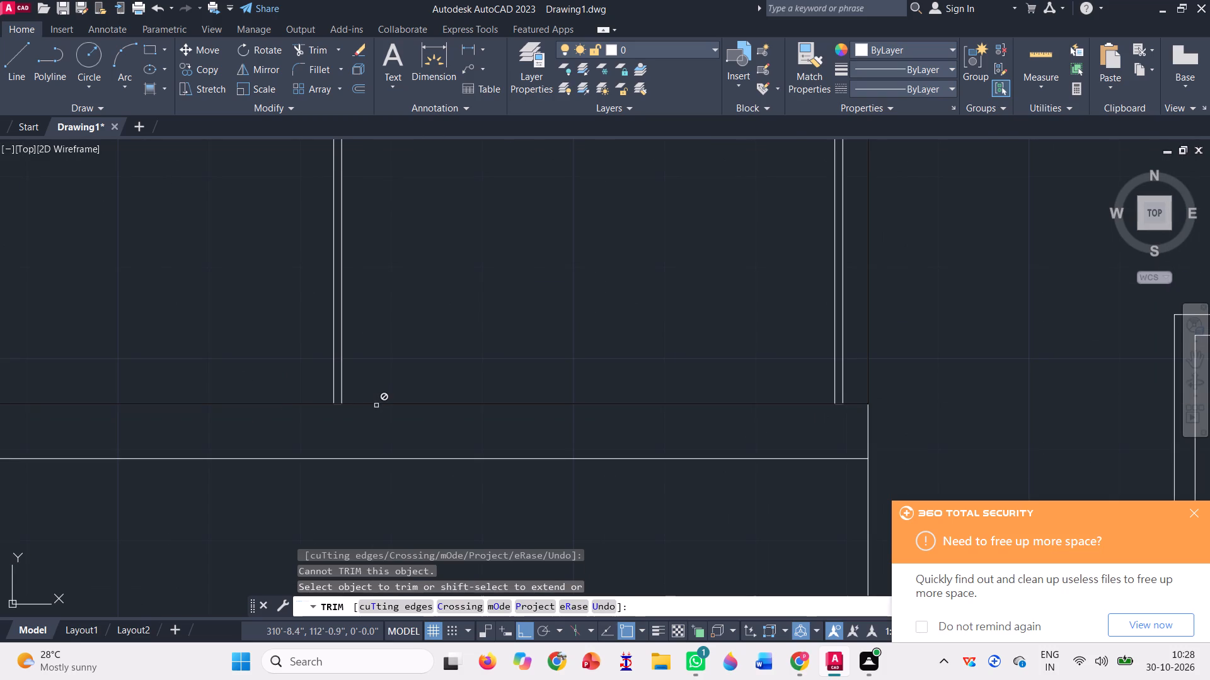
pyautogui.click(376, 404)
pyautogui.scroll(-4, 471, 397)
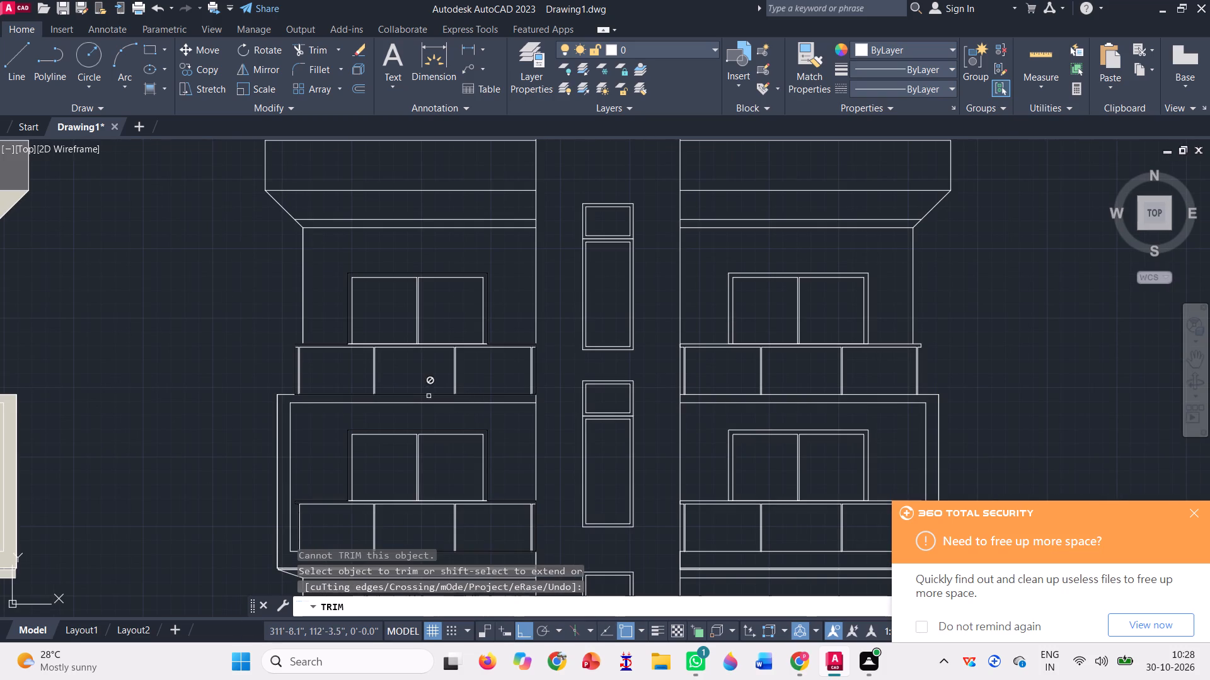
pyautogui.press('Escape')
# Set the leftover black outlines of the upper left windows, balcony railings and top tower window in the white-line elevation to ByLayer colour.
pyautogui.scroll(3, 347, 406)
pyautogui.click(318, 375)
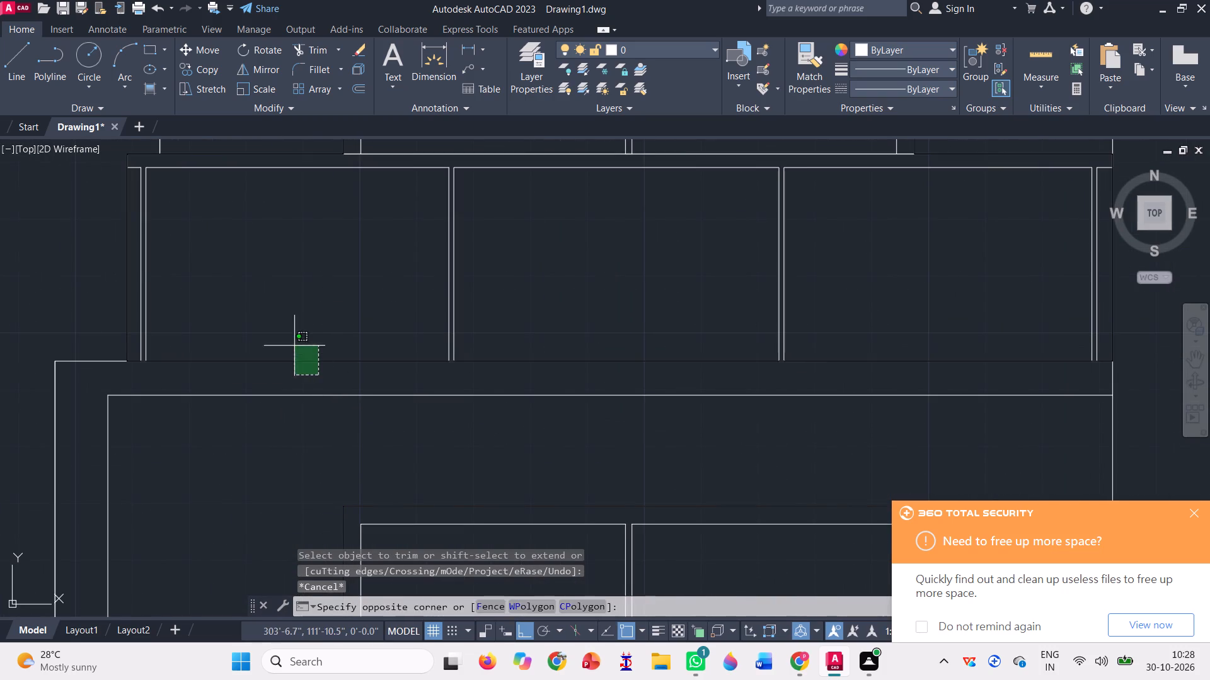
pyautogui.click(294, 345)
pyautogui.scroll(-3, 288, 351)
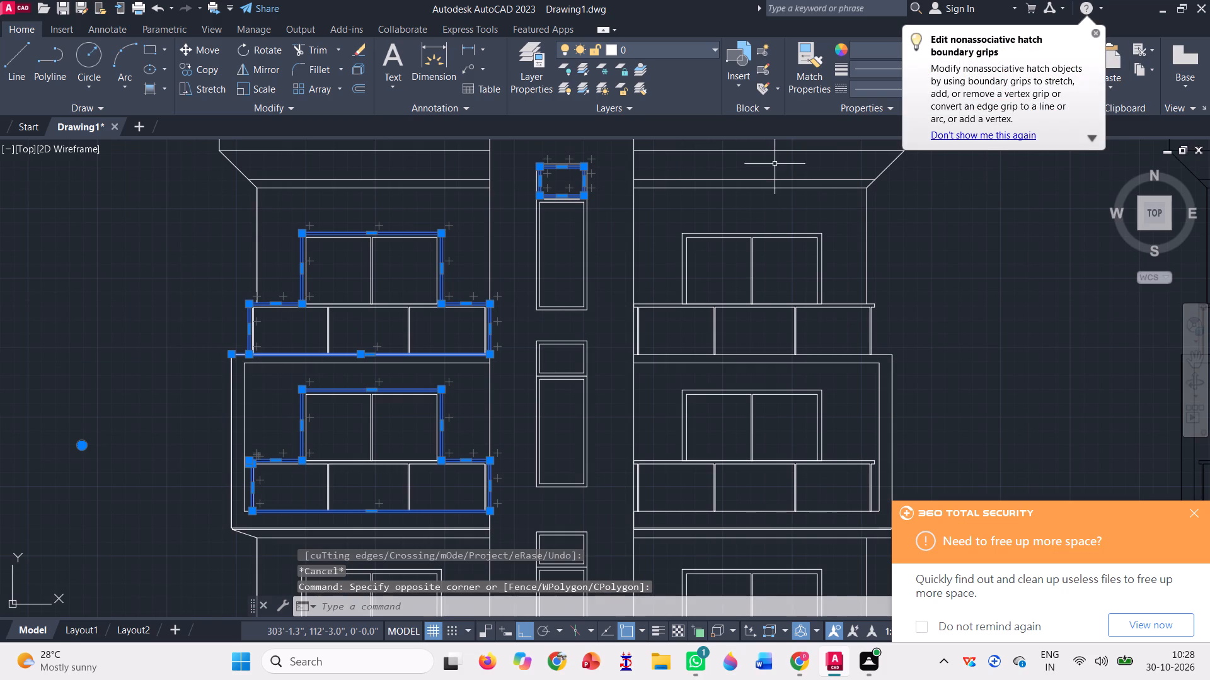
pyautogui.scroll(4, 410, 218)
pyautogui.scroll(3, 434, 329)
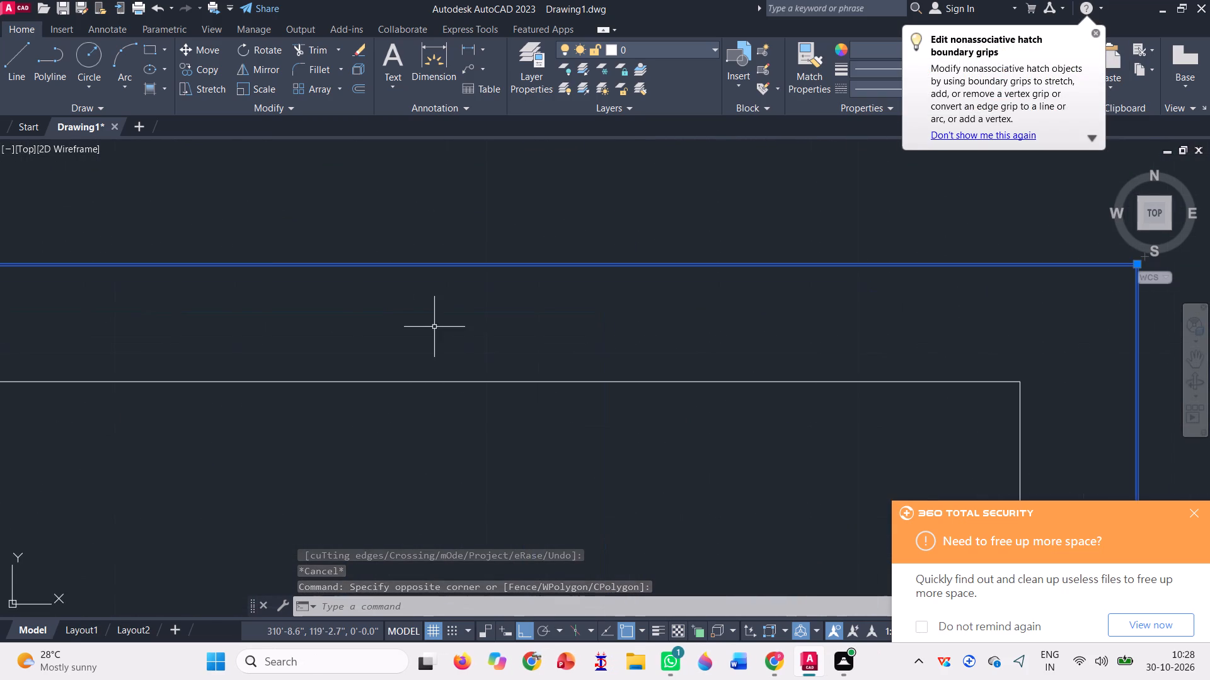
pyautogui.scroll(-9, 412, 287)
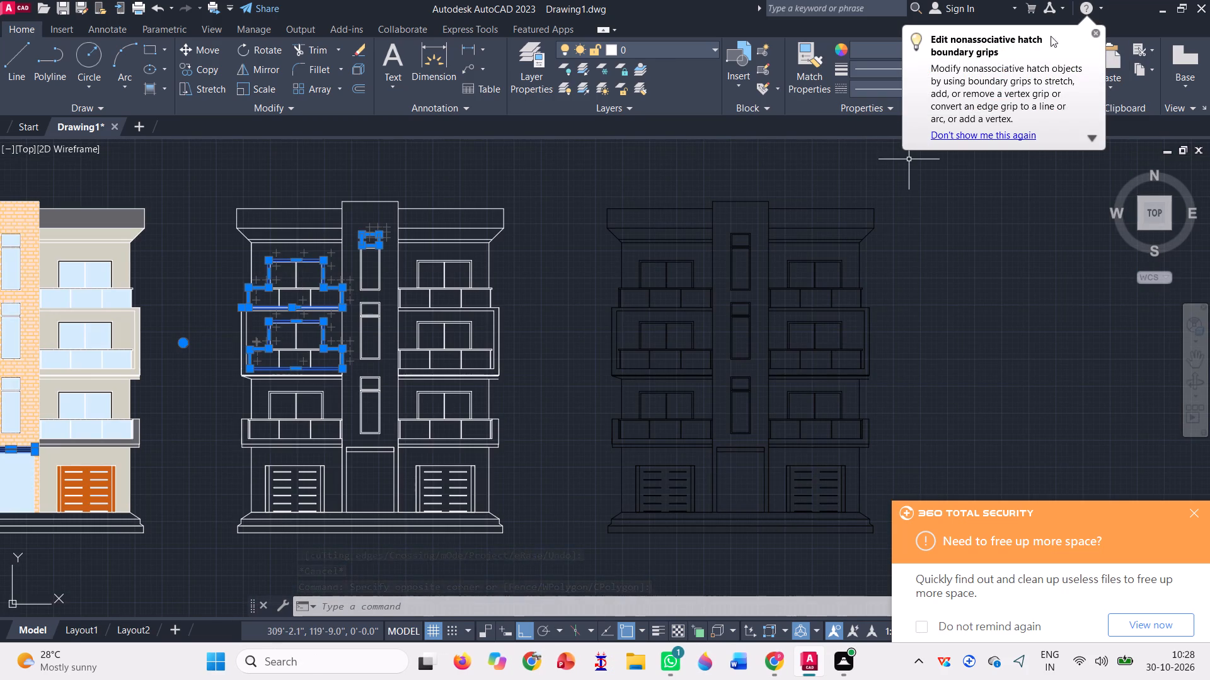
pyautogui.click(1095, 33)
pyautogui.click(949, 52)
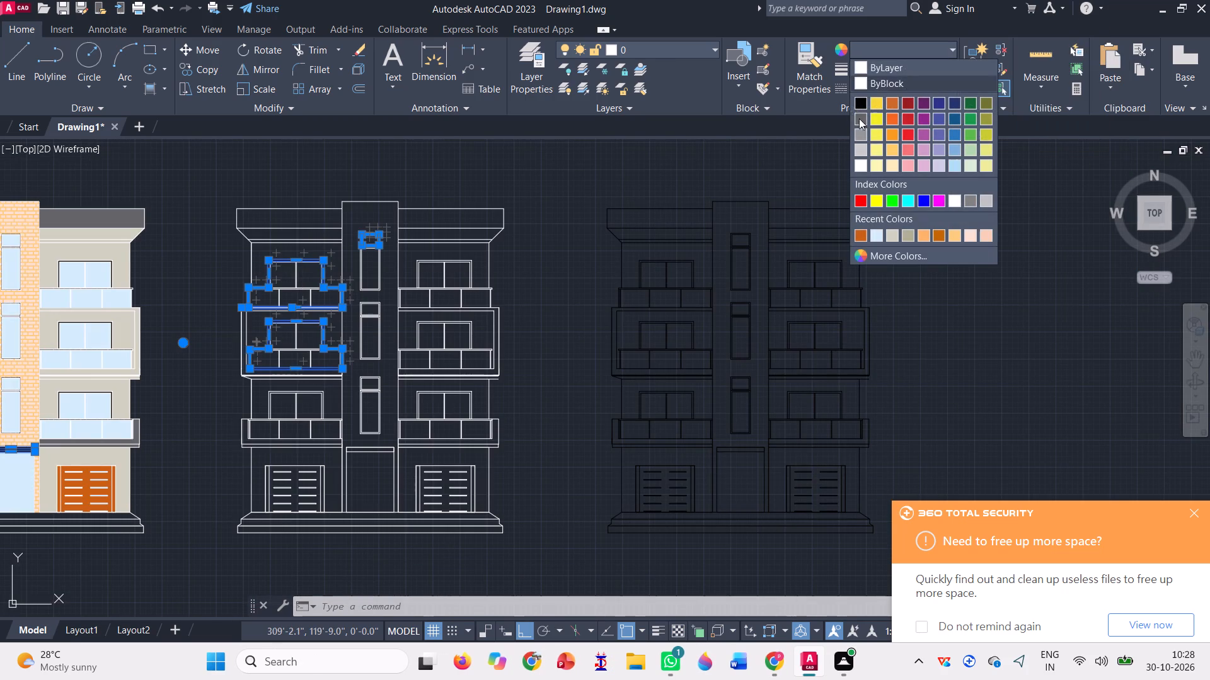
pyautogui.click(859, 60)
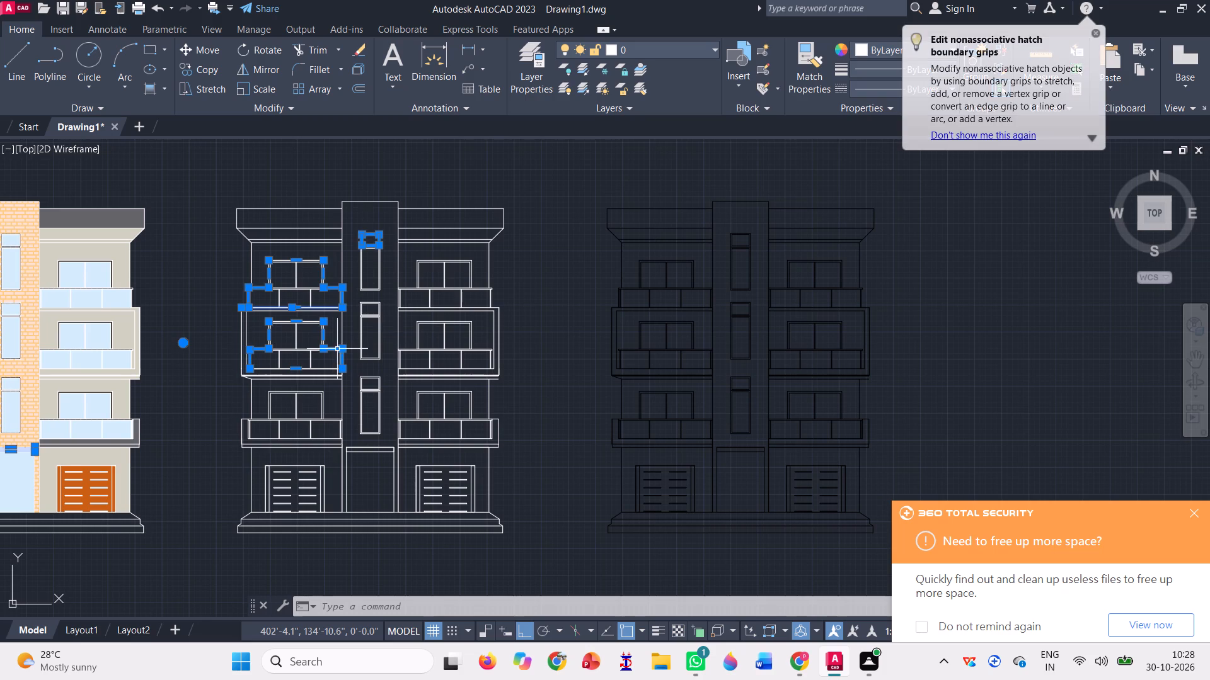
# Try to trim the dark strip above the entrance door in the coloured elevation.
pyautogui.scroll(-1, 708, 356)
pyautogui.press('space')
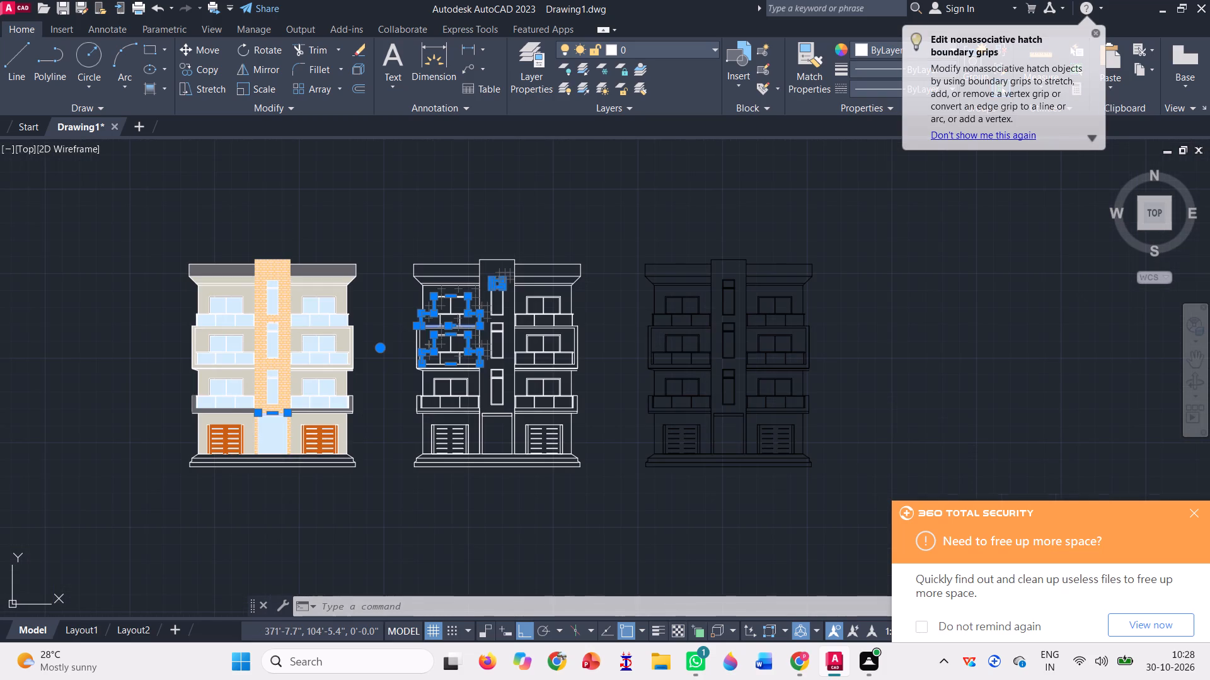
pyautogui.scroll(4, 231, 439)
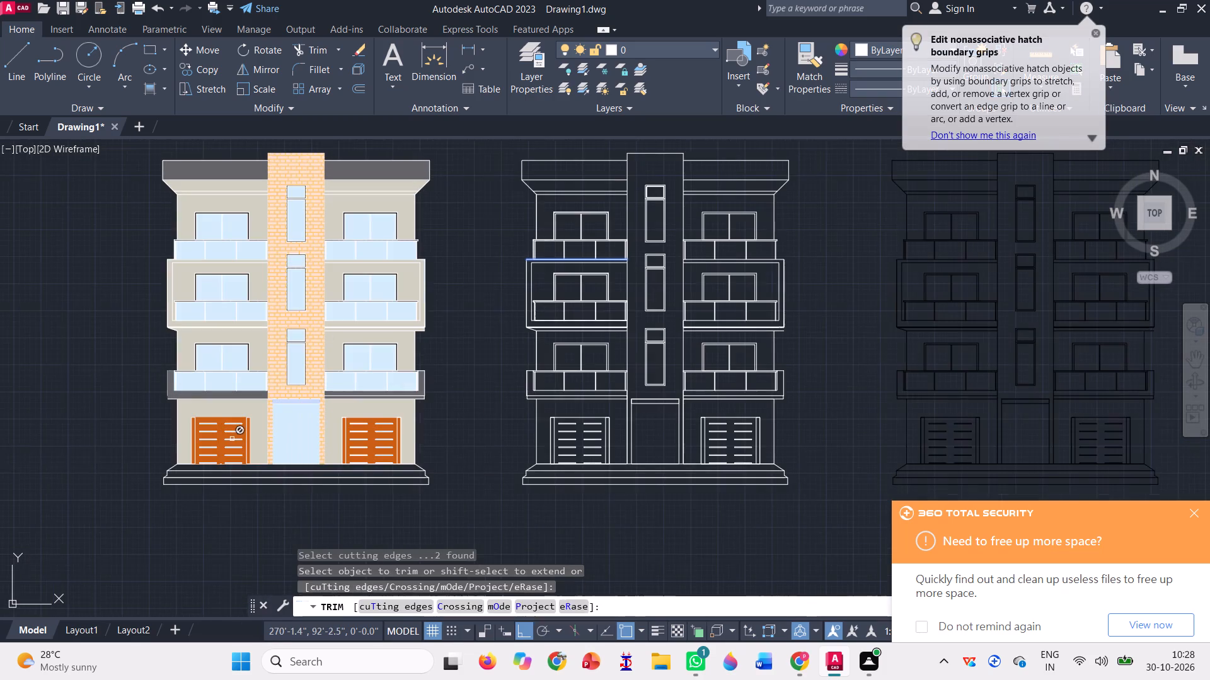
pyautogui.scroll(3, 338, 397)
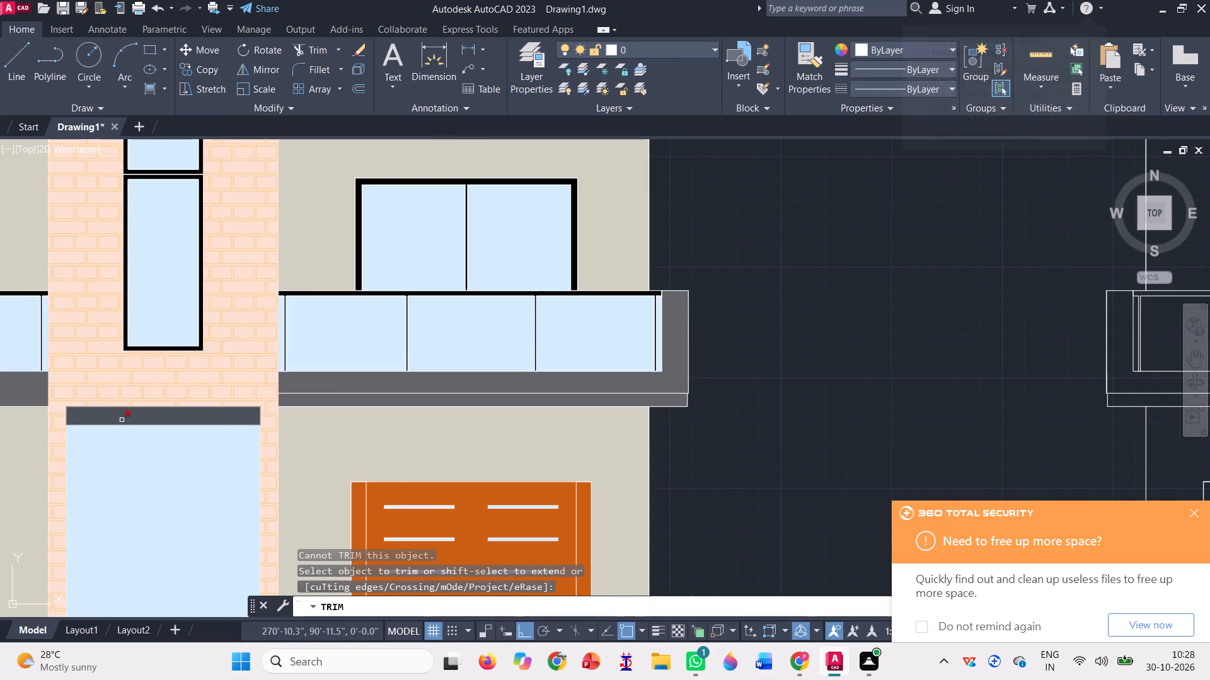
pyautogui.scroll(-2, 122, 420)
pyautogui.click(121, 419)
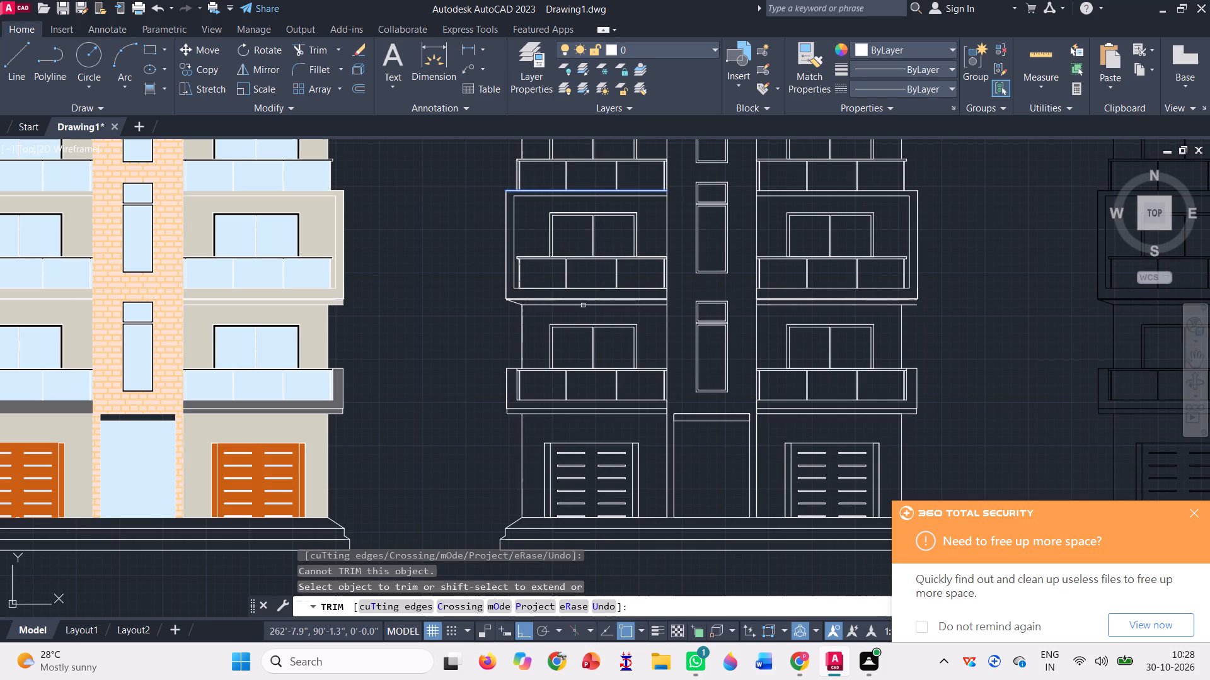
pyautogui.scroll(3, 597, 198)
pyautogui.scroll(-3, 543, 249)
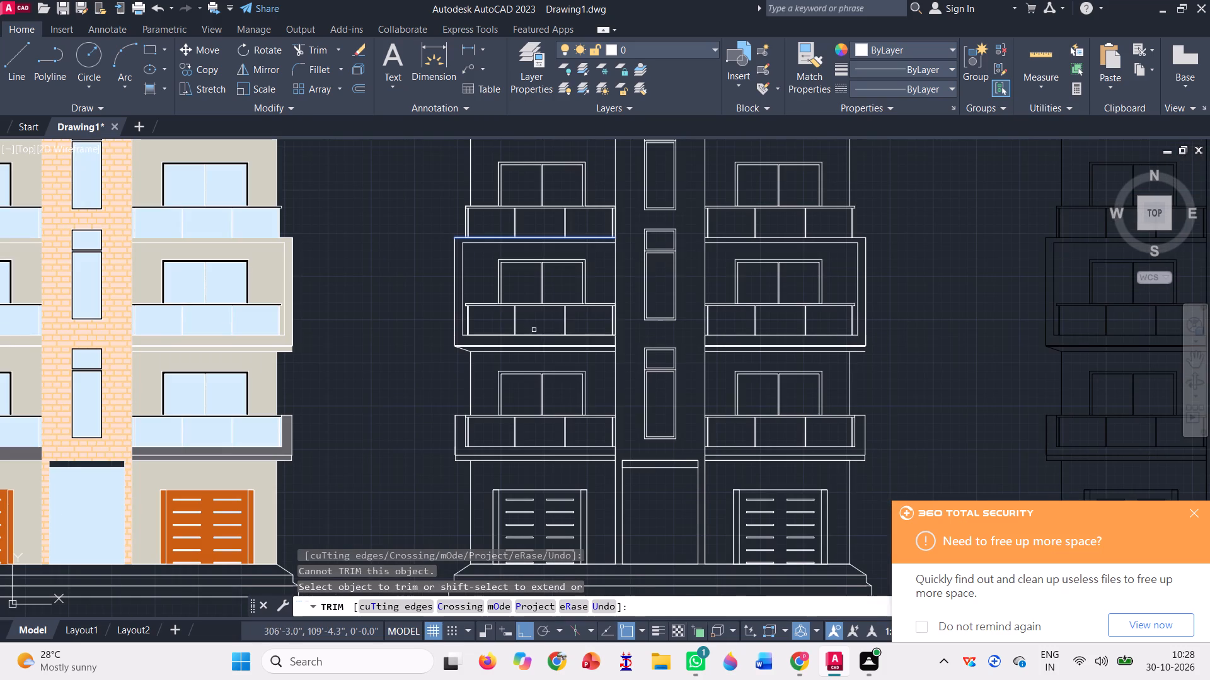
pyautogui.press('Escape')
# Delete the extra inner outline from the central tower's top window in the white-line elevation.
pyautogui.scroll(3, 559, 215)
pyautogui.scroll(-2, 463, 291)
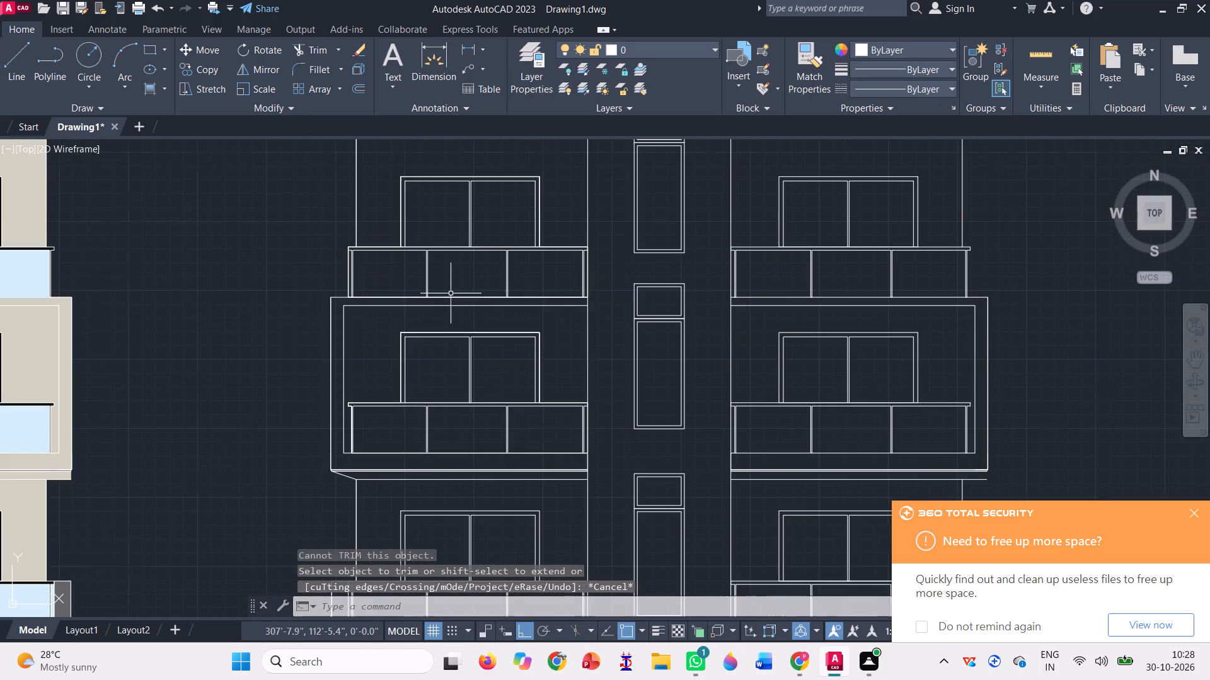
pyautogui.scroll(-1, 448, 458)
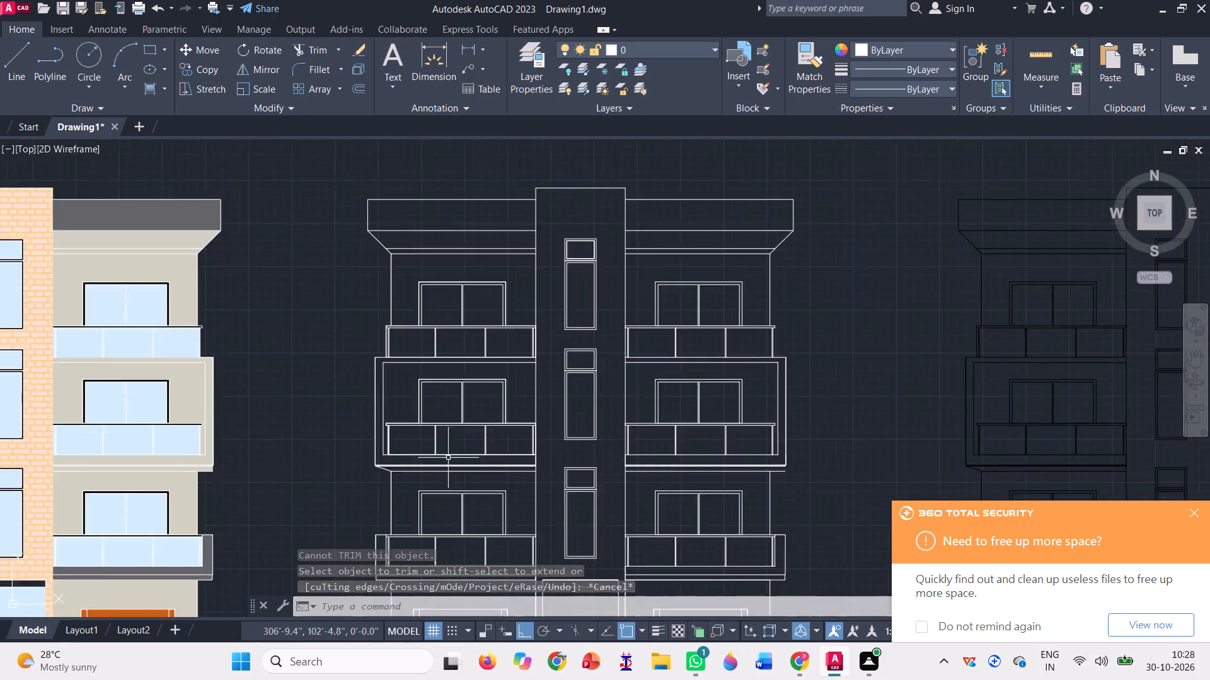
pyautogui.scroll(-1, 448, 458)
pyautogui.scroll(4, 531, 321)
pyautogui.scroll(2, 492, 392)
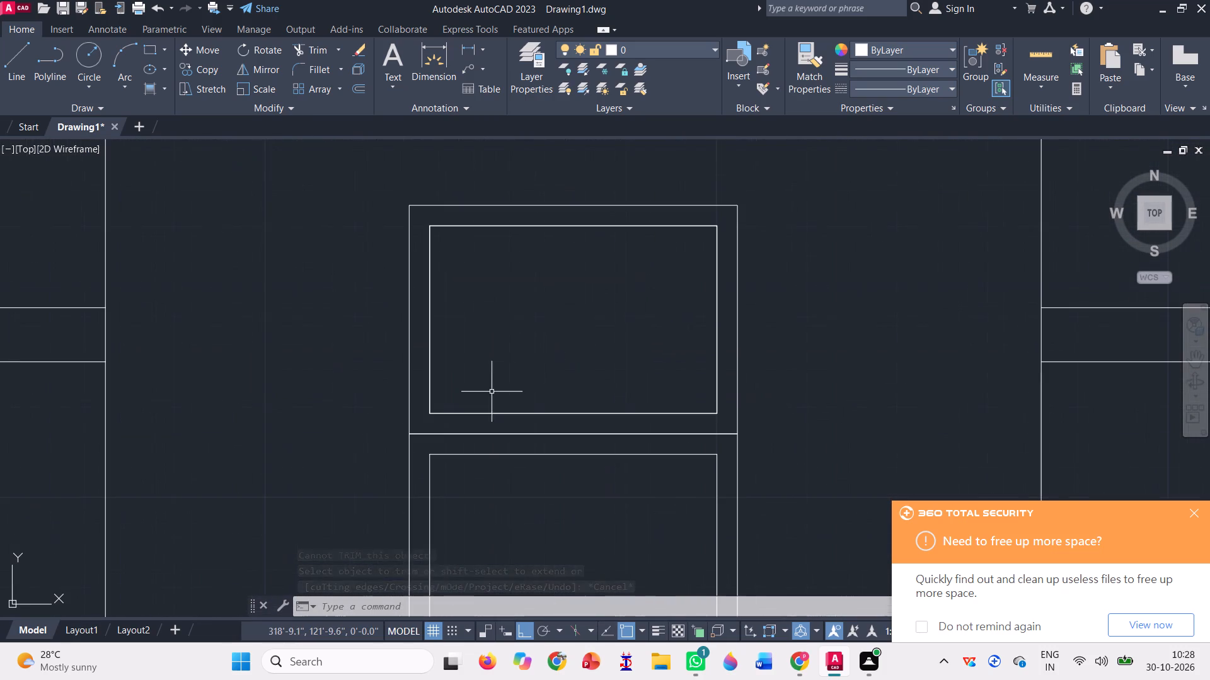
pyautogui.click(430, 353)
pyautogui.scroll(-3, 521, 333)
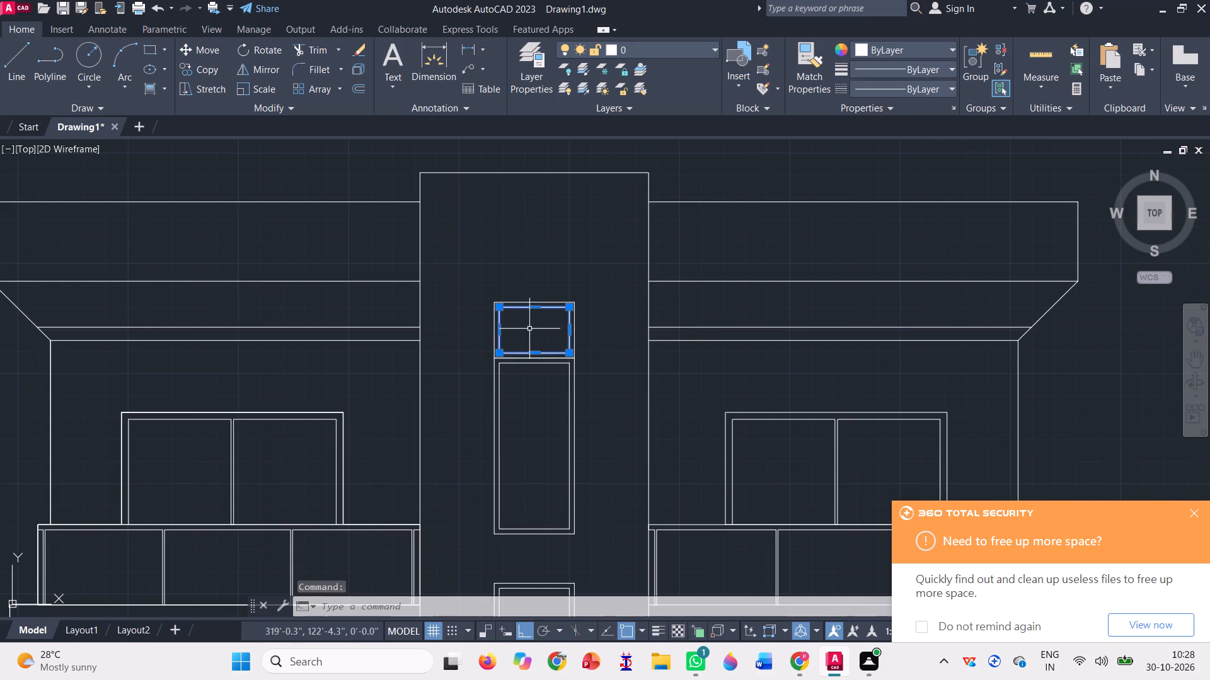
pyautogui.press('Delete')
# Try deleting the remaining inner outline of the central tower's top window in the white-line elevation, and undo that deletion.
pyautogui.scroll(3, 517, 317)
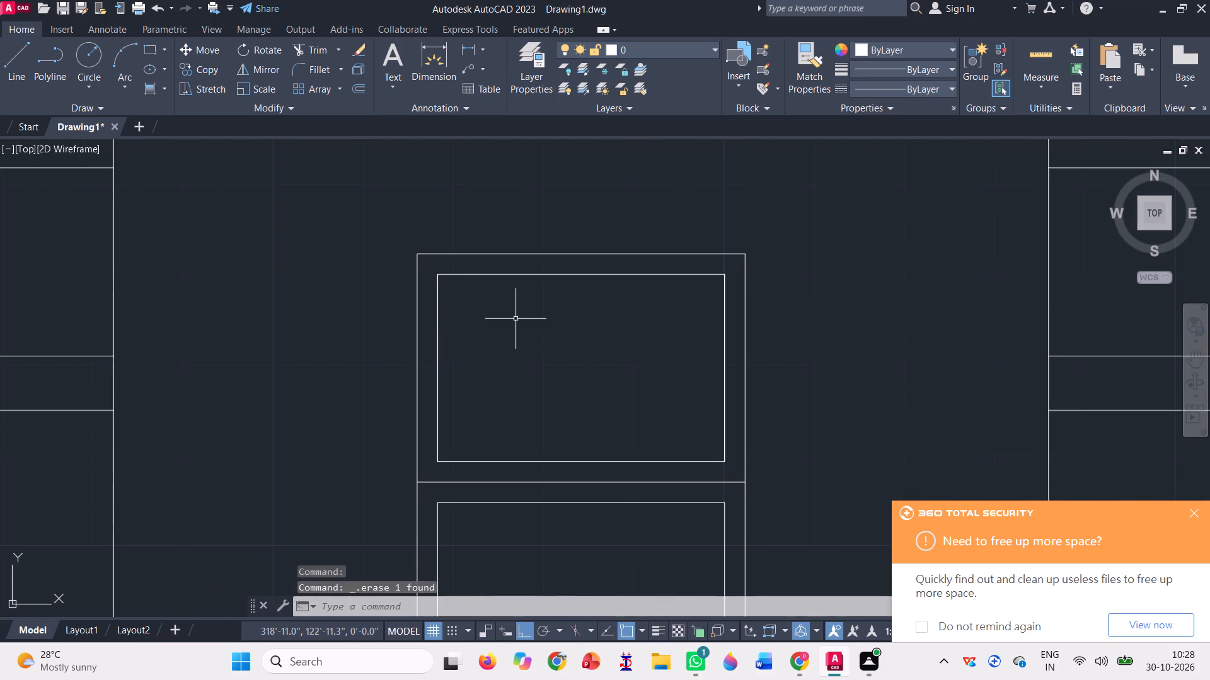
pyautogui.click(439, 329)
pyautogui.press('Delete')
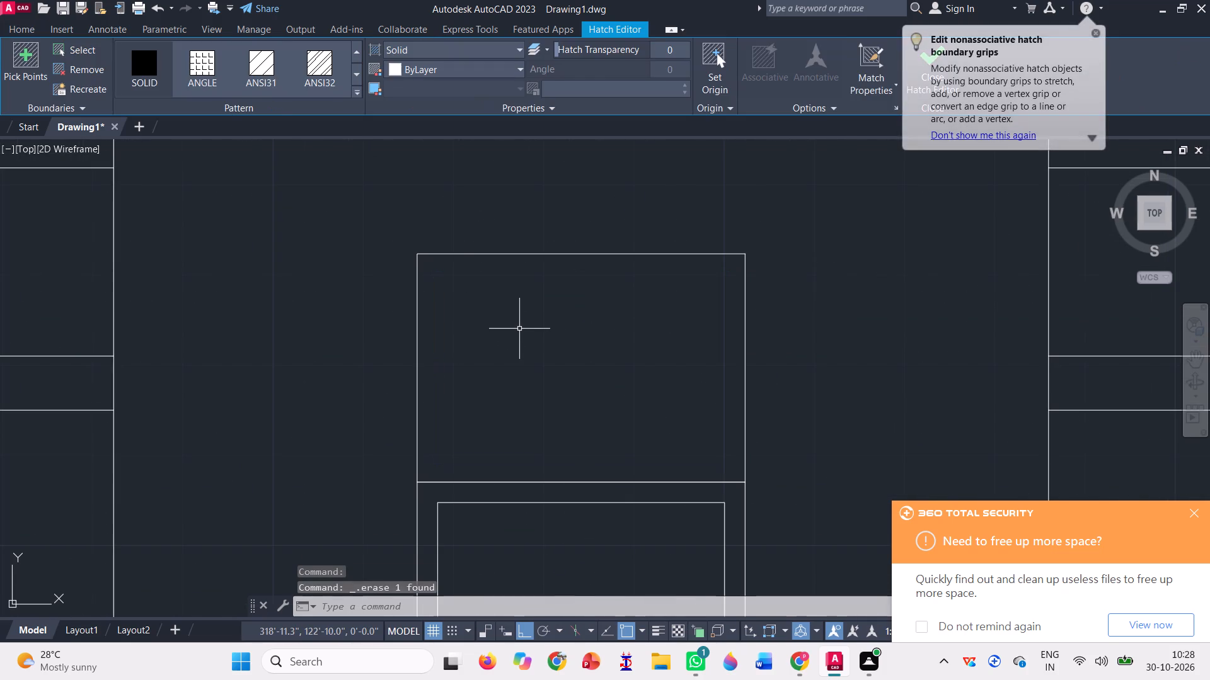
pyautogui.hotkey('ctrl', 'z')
# Delete the small stray rectangle lying apart from the three elevations, beyond the black-line one.
pyautogui.scroll(-7, 586, 315)
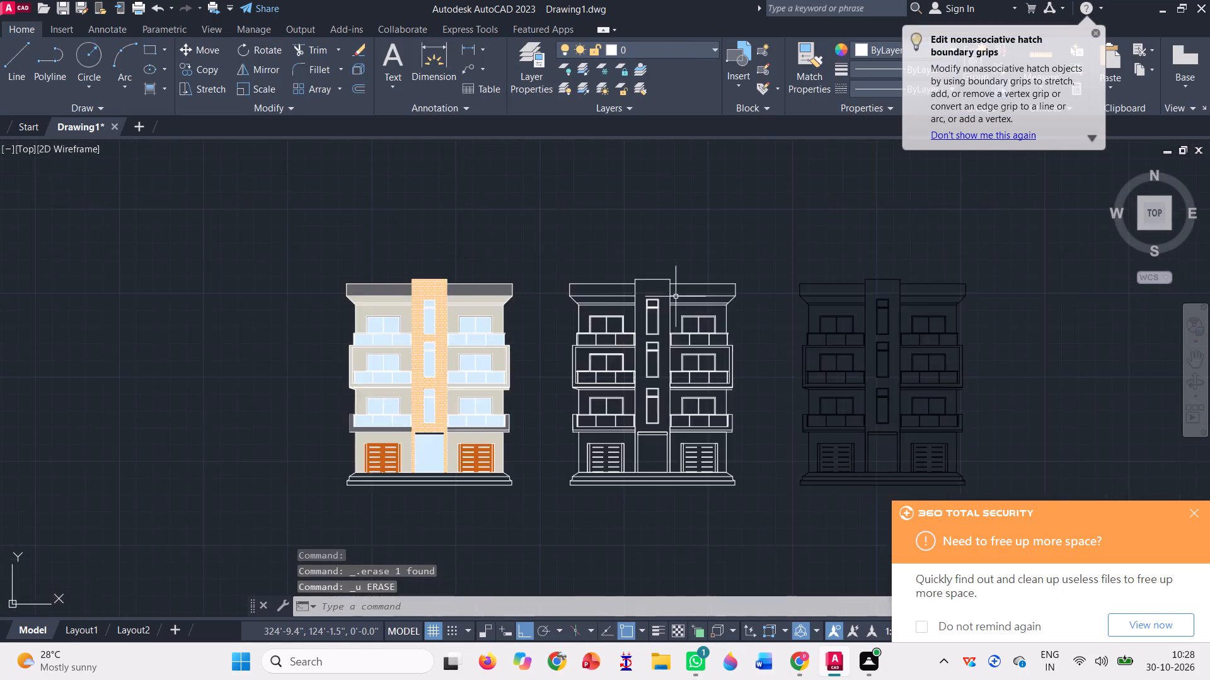
pyautogui.scroll(-2, 674, 297)
pyautogui.scroll(4, 611, 328)
pyautogui.scroll(-2, 330, 322)
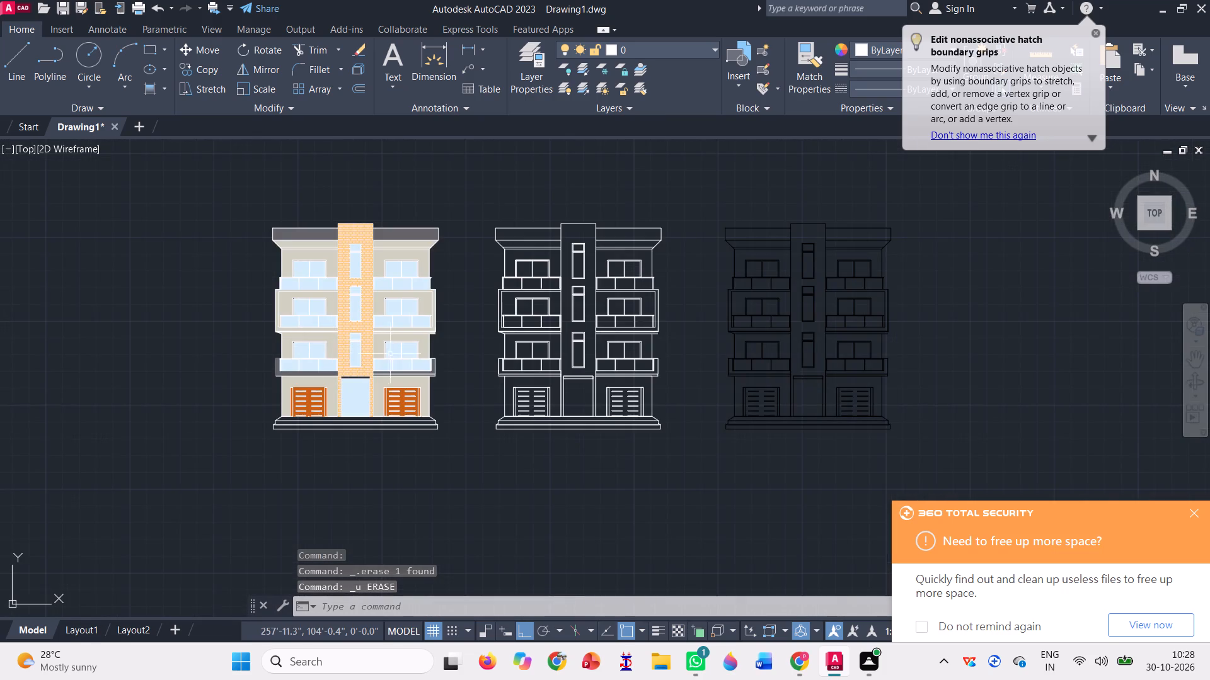
pyautogui.scroll(-1, 411, 338)
pyautogui.scroll(-2, 663, 364)
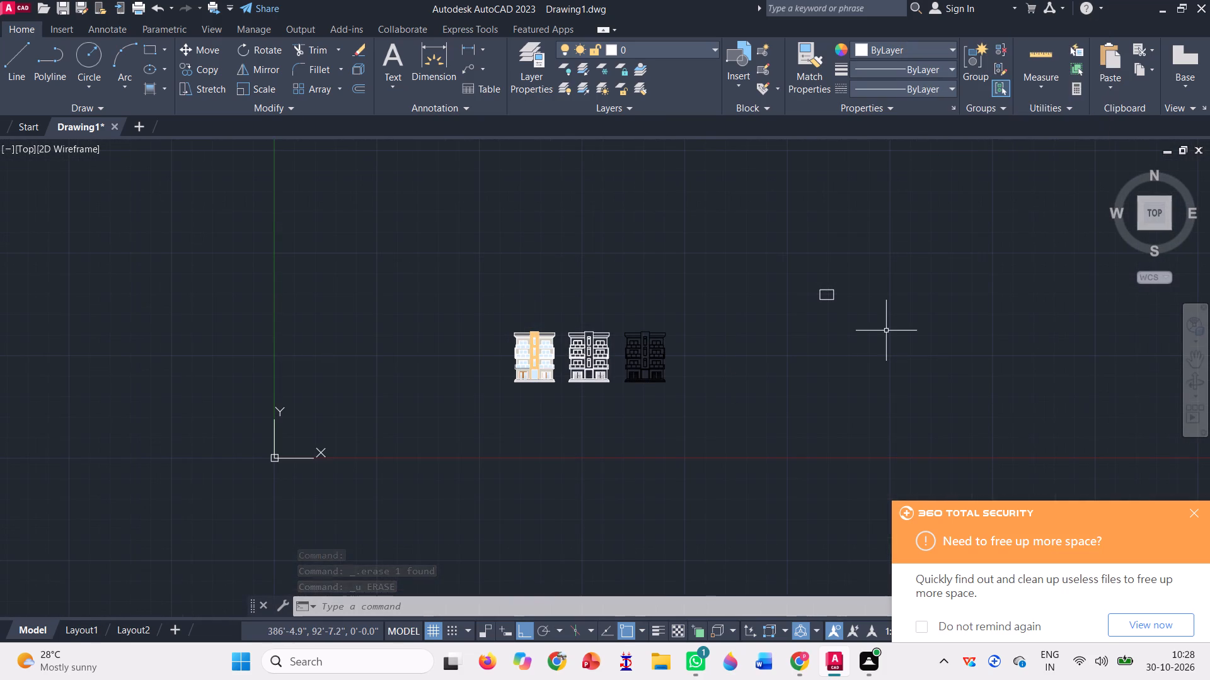
pyautogui.click(886, 328)
pyautogui.click(757, 247)
pyautogui.press('Delete')
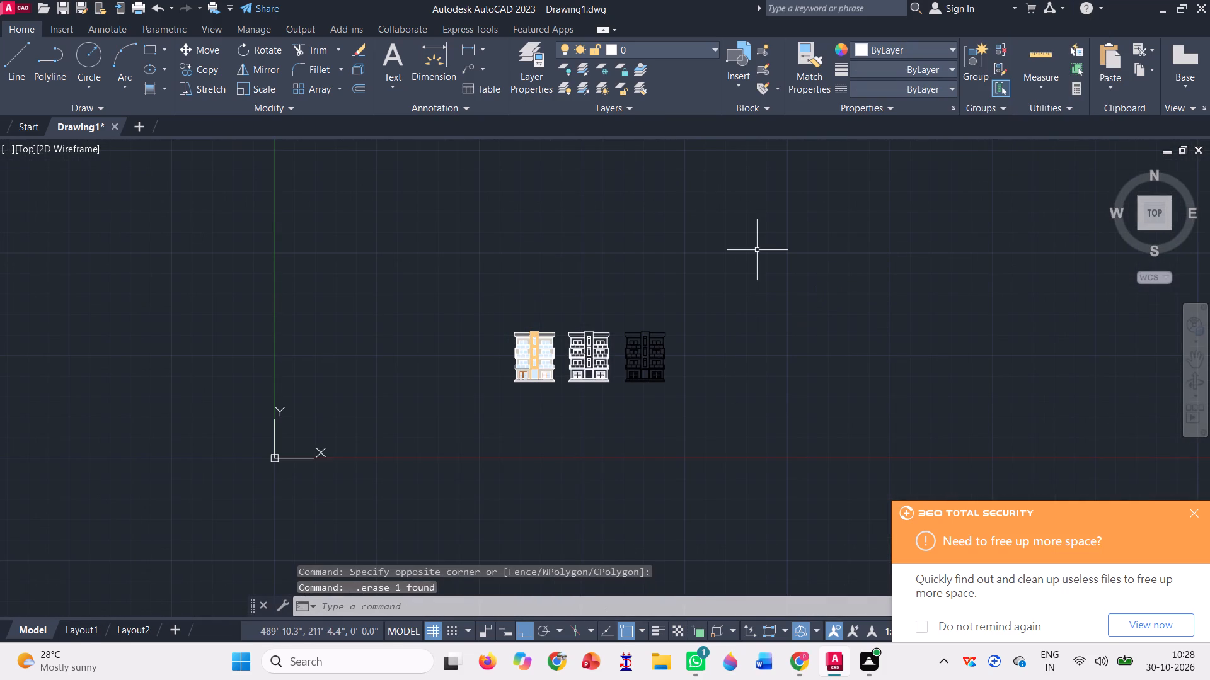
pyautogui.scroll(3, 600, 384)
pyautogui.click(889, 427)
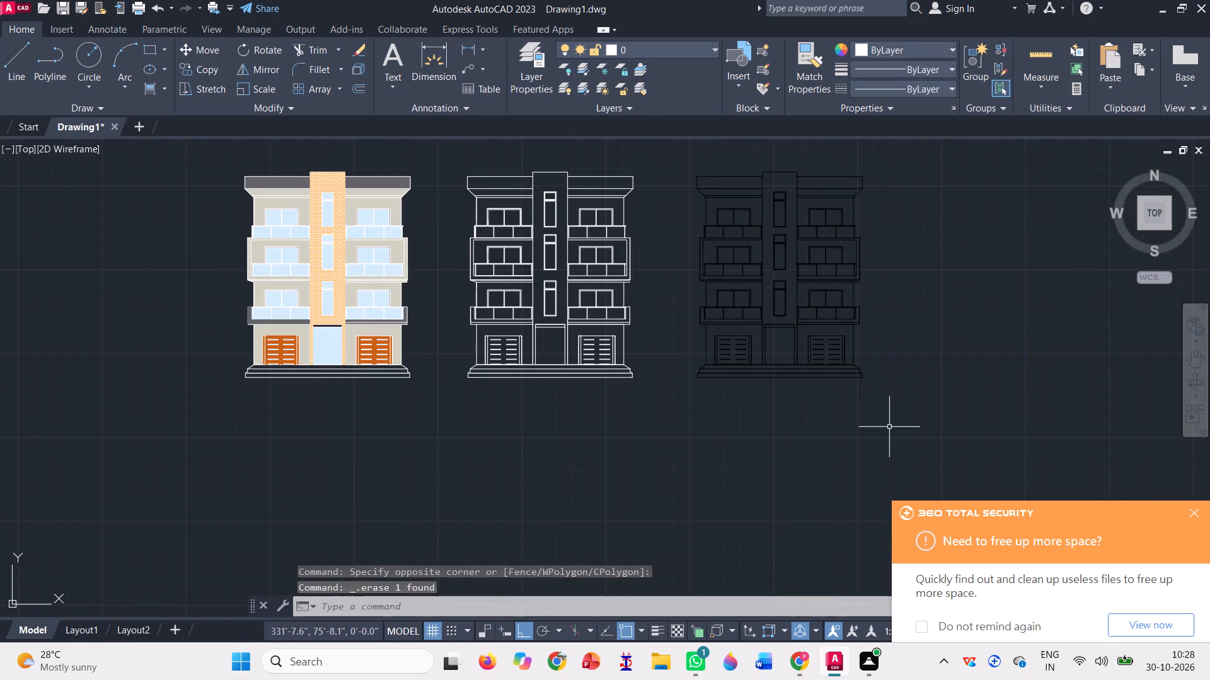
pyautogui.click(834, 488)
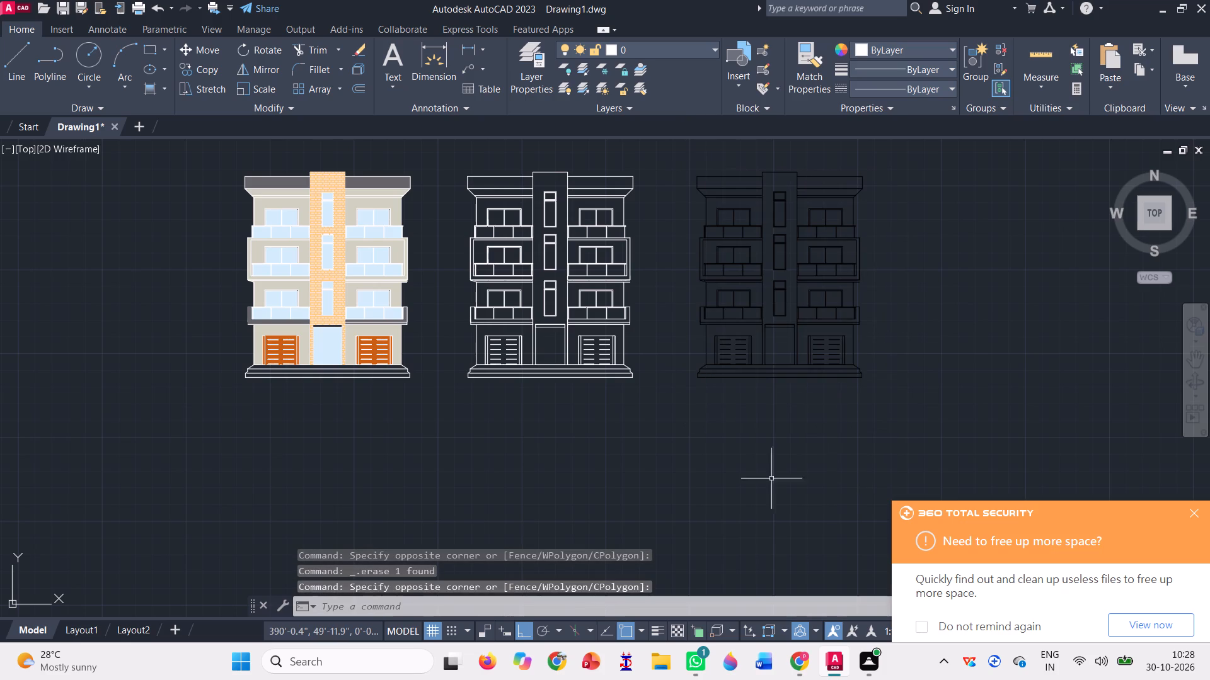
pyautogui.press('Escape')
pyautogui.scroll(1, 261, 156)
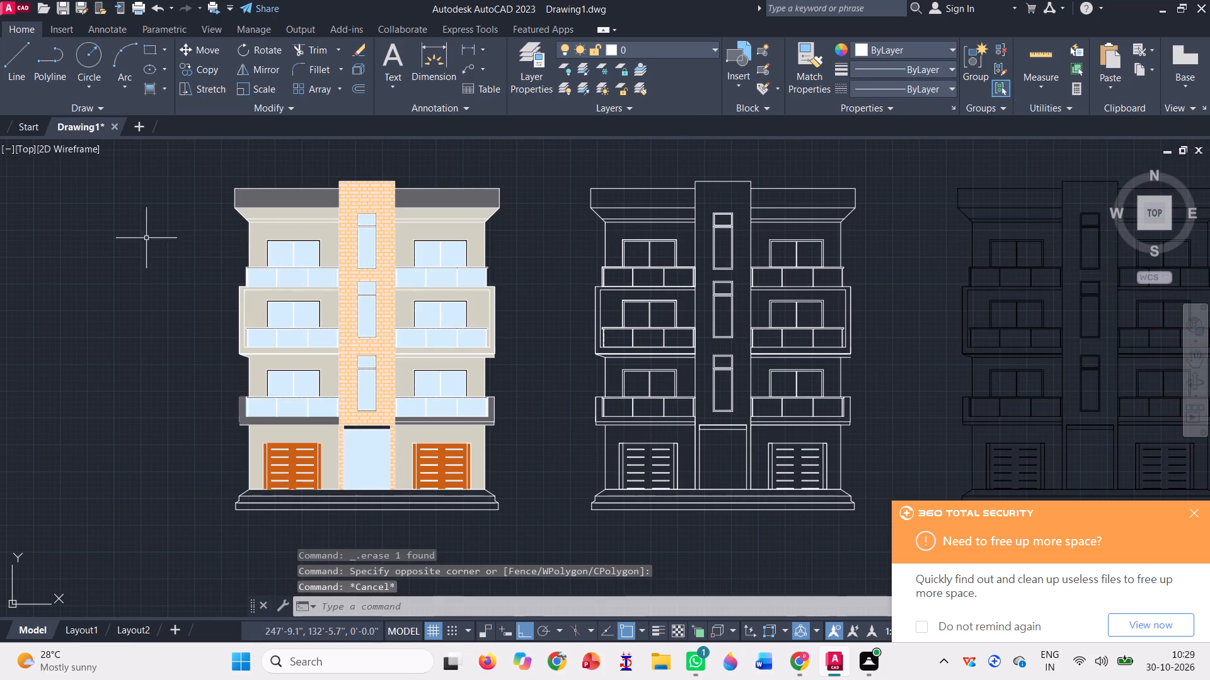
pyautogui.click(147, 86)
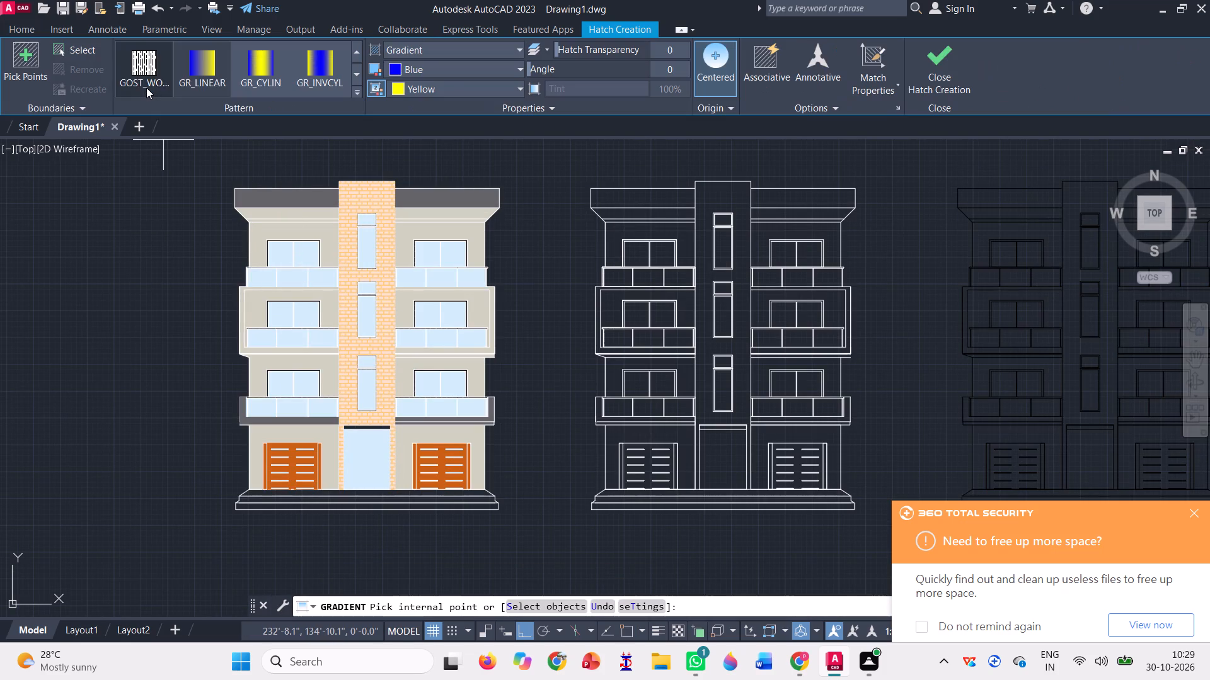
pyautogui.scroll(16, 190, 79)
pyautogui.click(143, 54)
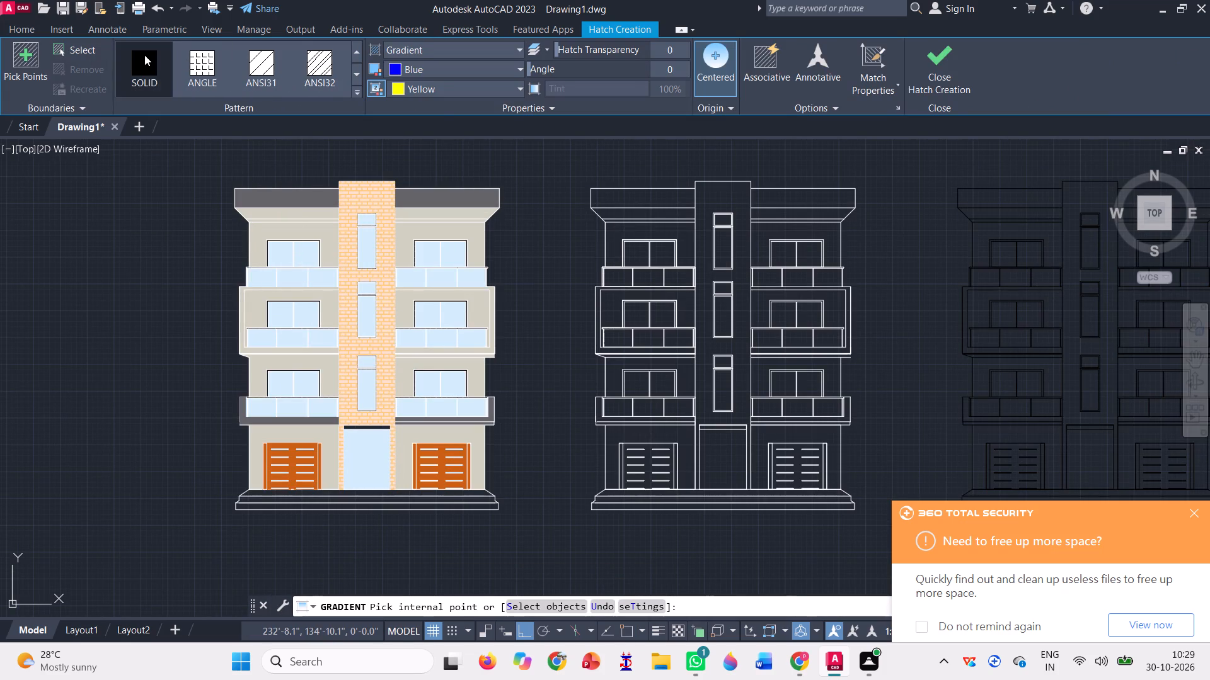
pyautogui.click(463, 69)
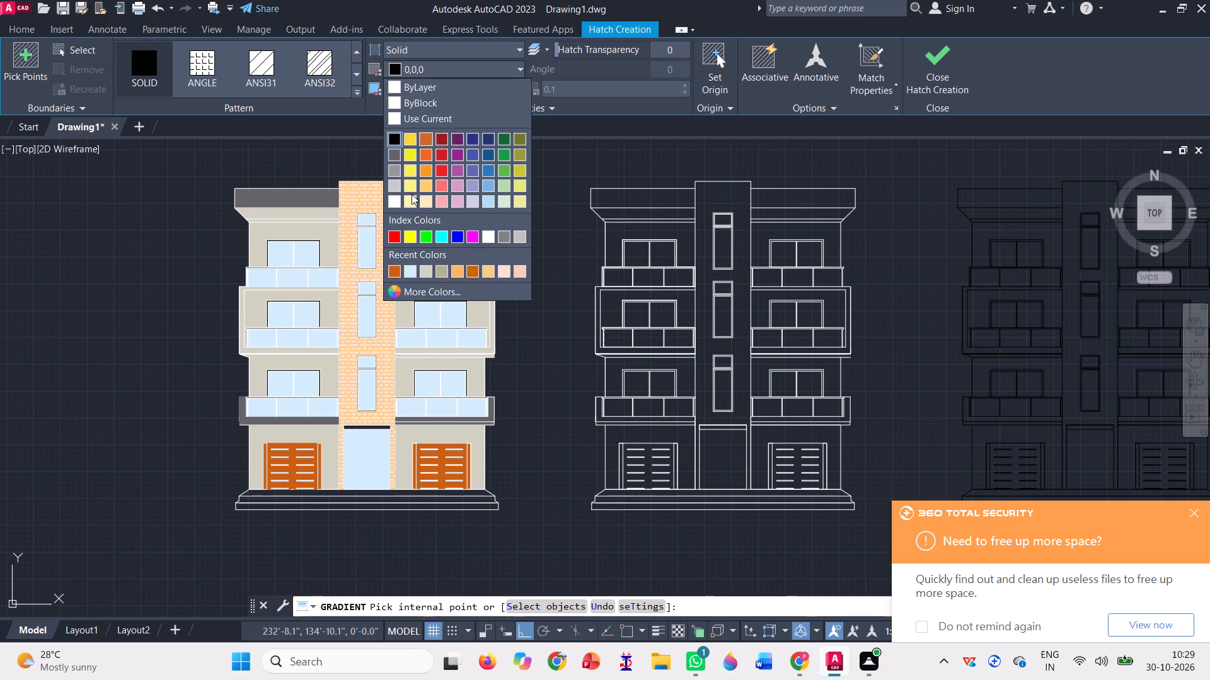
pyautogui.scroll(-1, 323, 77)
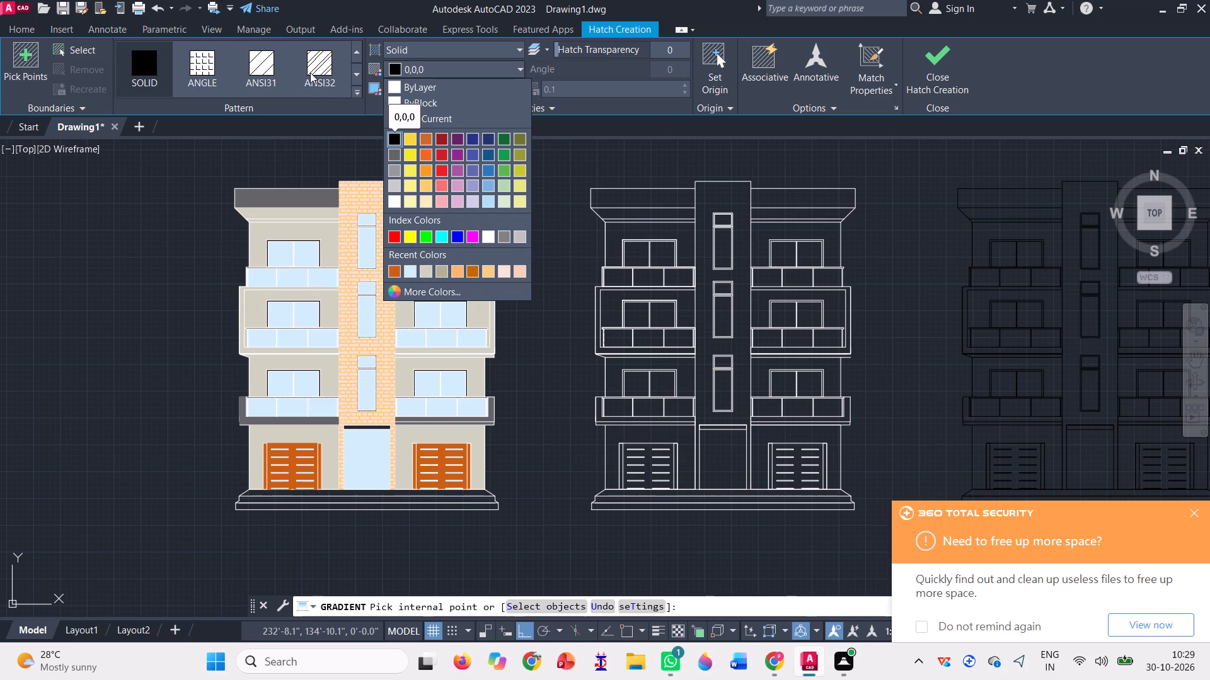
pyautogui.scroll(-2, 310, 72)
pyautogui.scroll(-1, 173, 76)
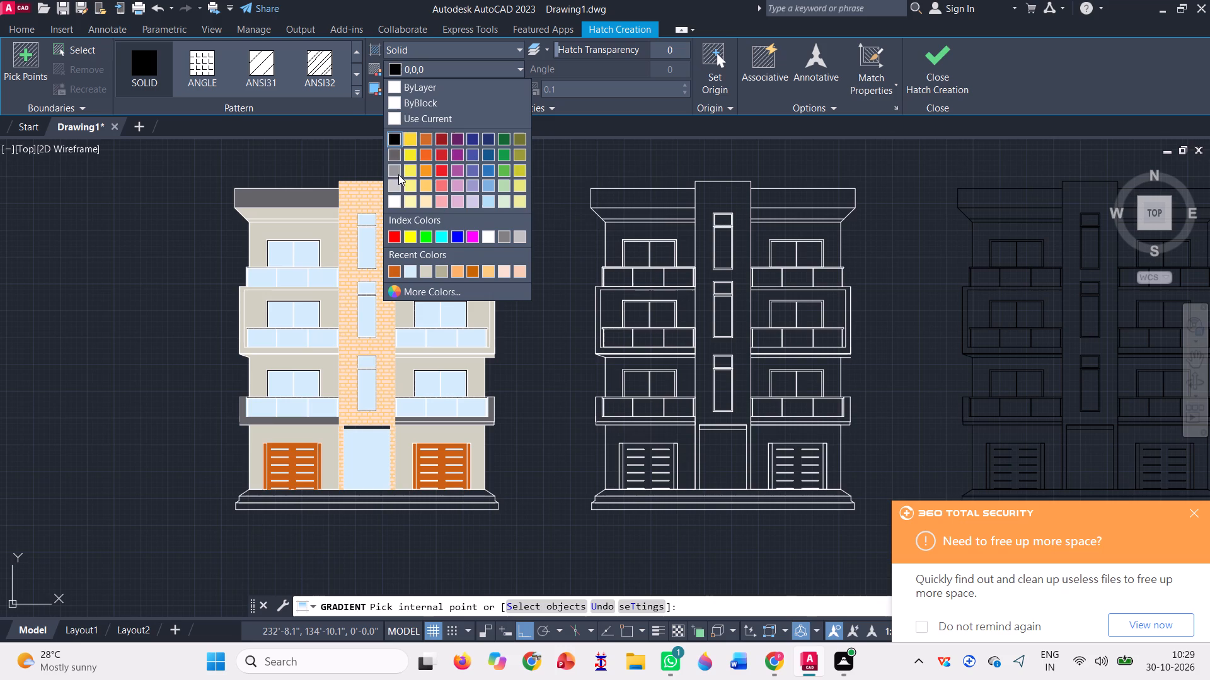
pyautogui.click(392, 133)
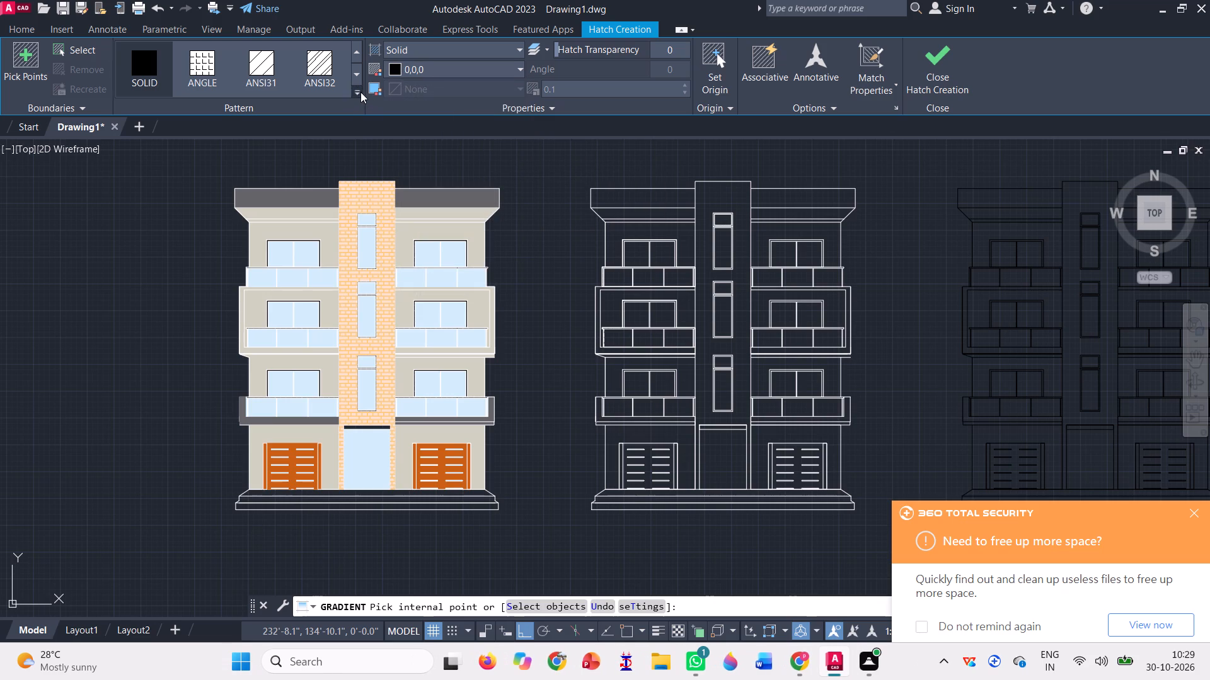
# Look through the full range of available hatch patterns, from the ANSI patterns to USER, and leave the hatch command.
pyautogui.click(359, 89)
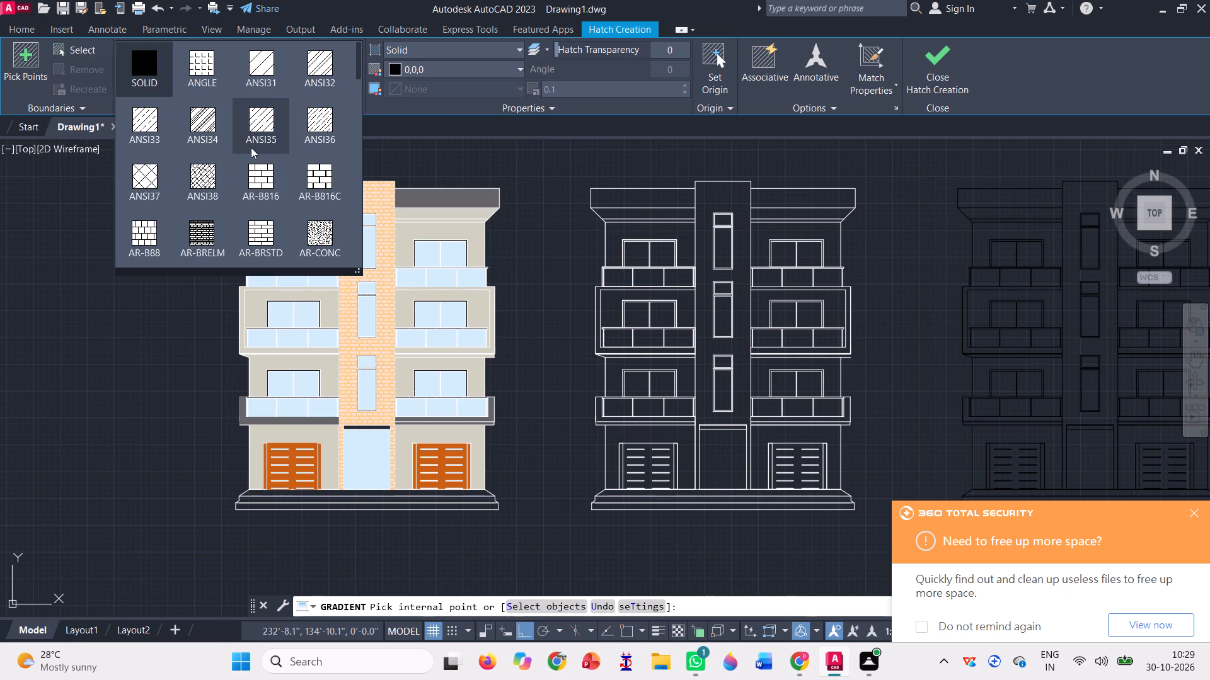
pyautogui.scroll(-1, 250, 192)
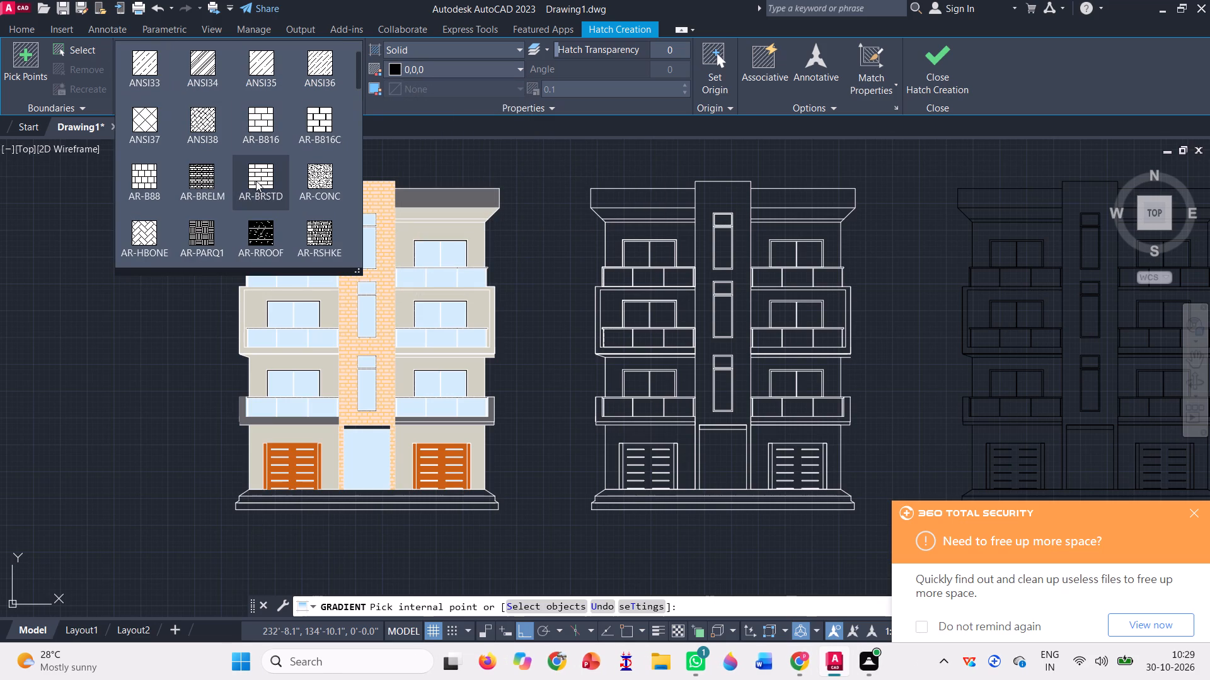
pyautogui.scroll(-1, 256, 179)
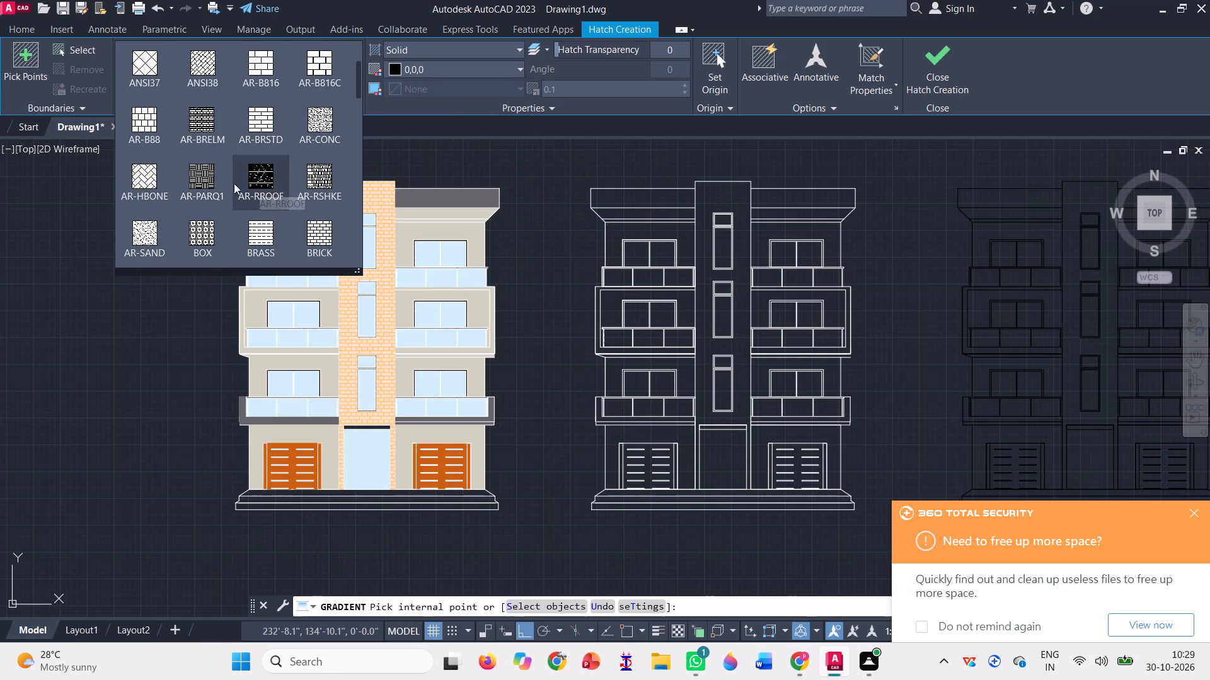
pyautogui.scroll(-1, 238, 156)
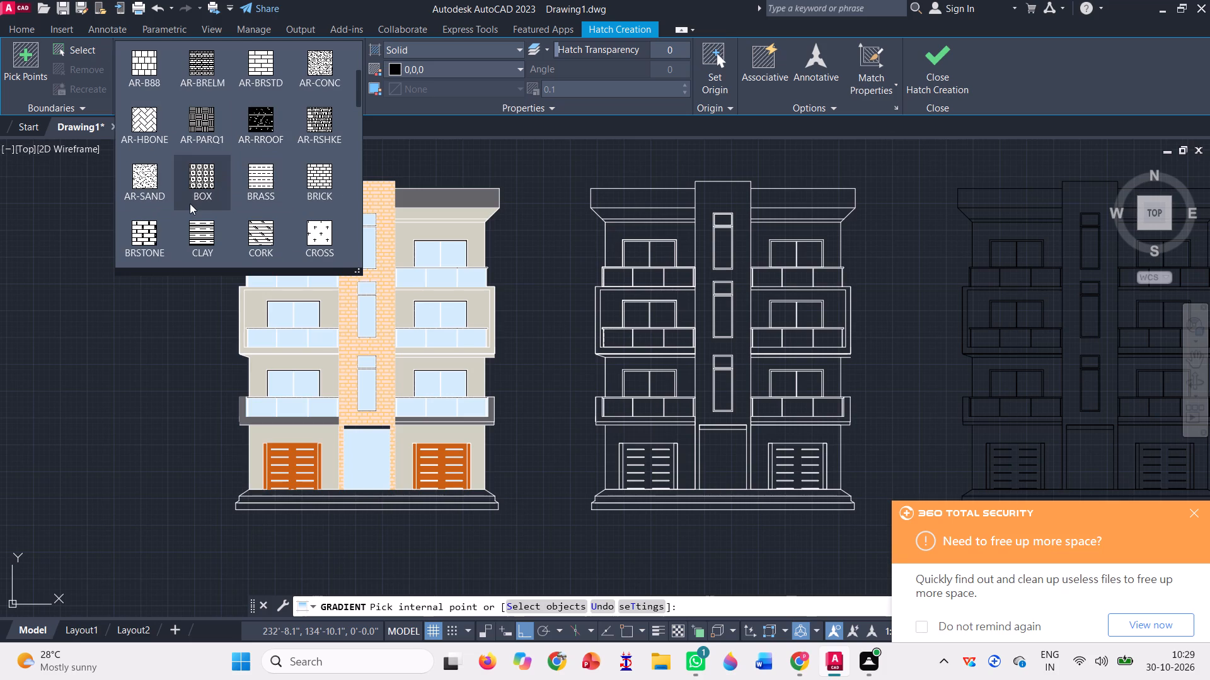
pyautogui.scroll(-1, 190, 203)
pyautogui.scroll(-1, 251, 200)
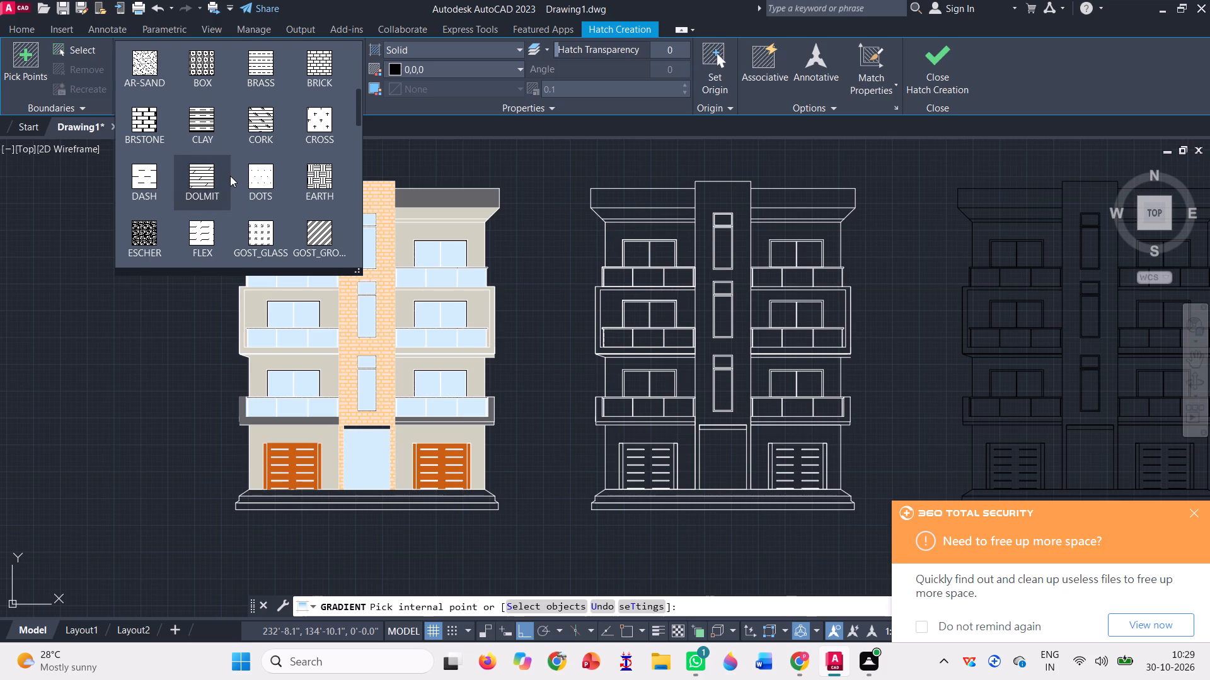
pyautogui.scroll(-2, 230, 176)
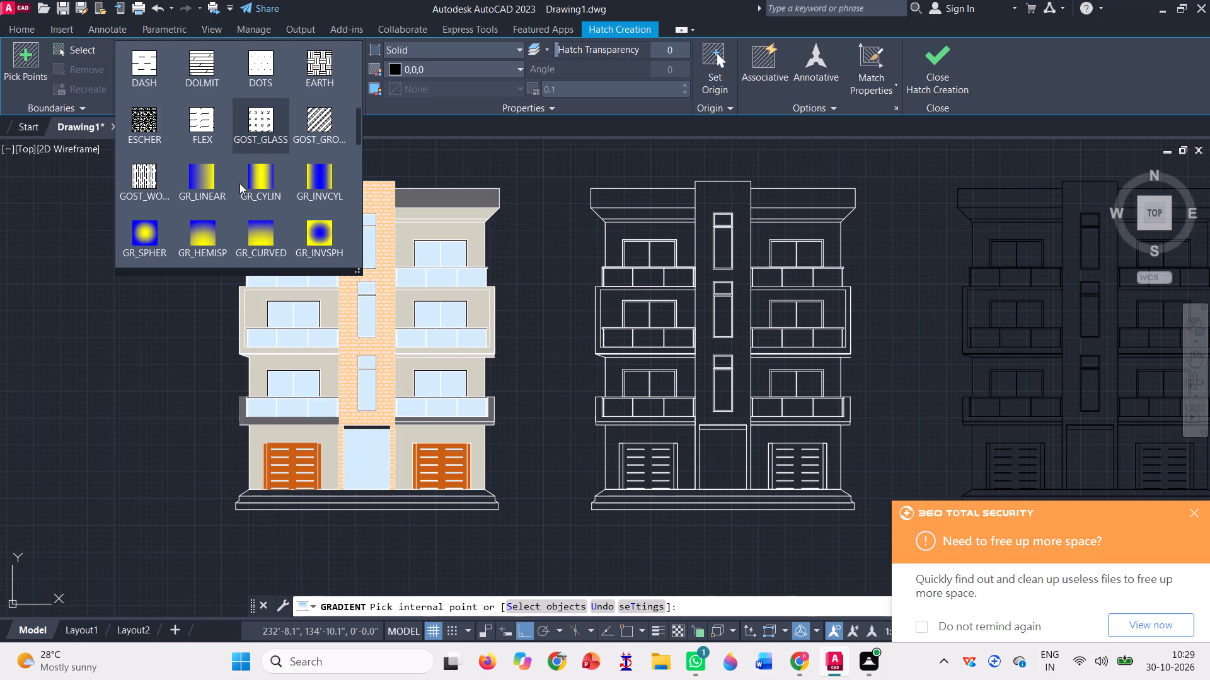
pyautogui.scroll(-2, 226, 191)
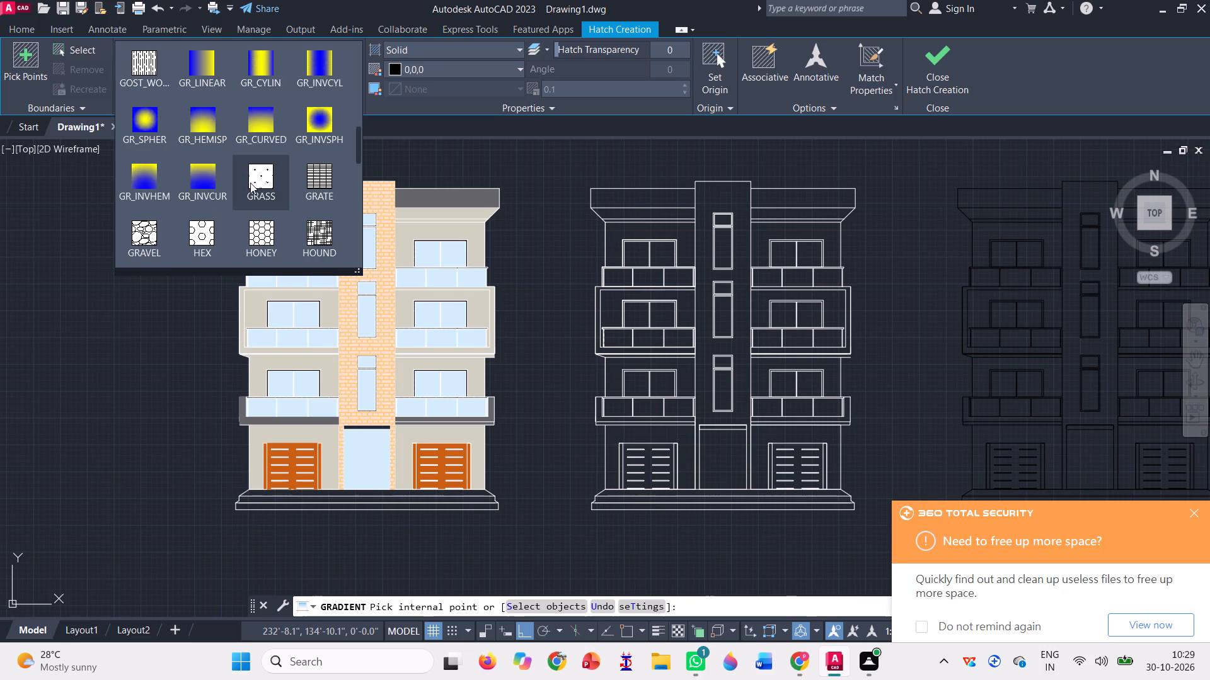
pyautogui.scroll(-2, 251, 185)
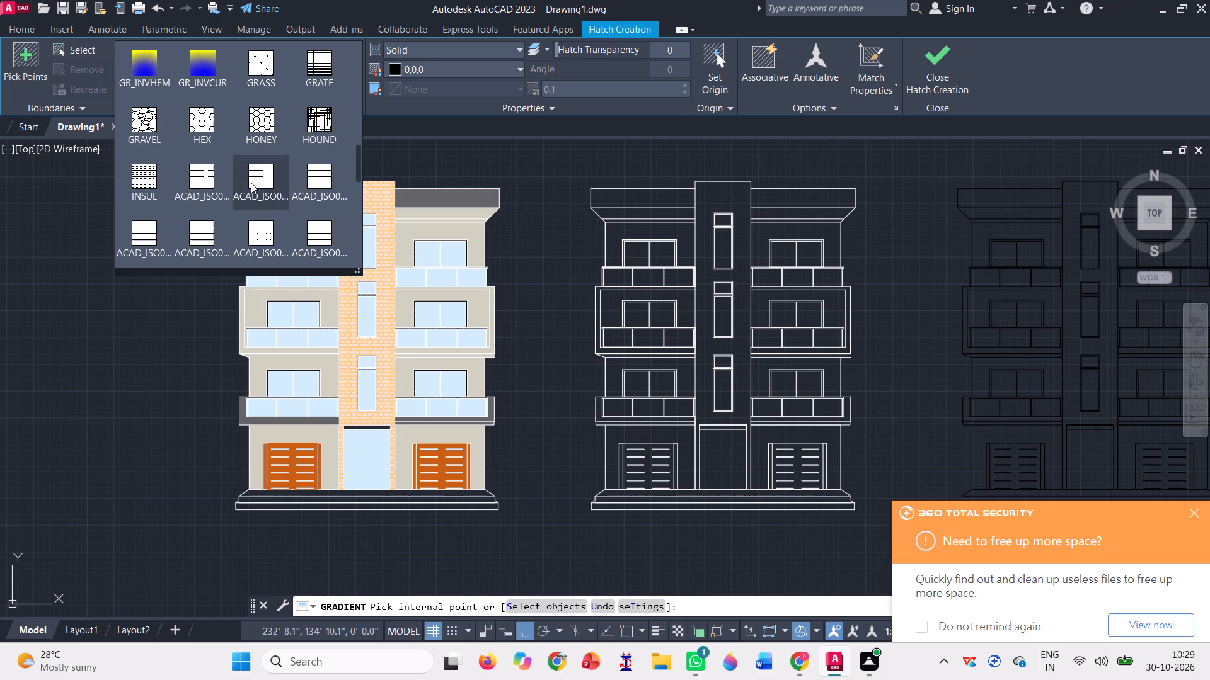
pyautogui.scroll(-4, 251, 183)
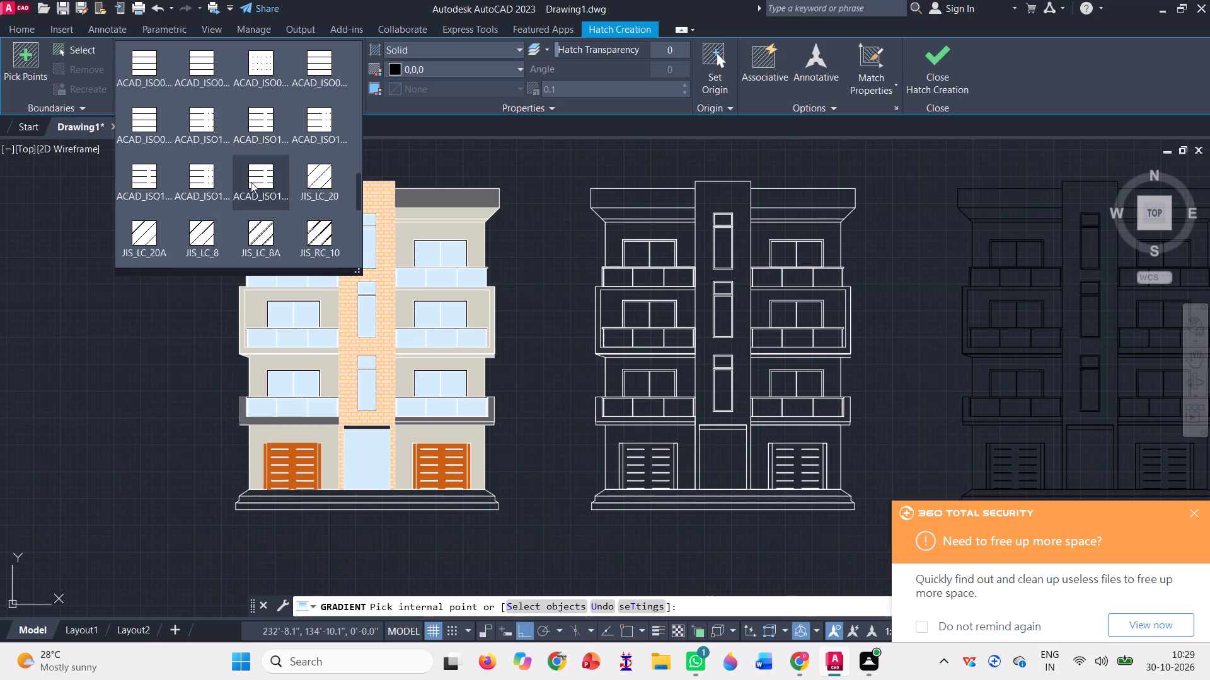
pyautogui.scroll(-3, 251, 182)
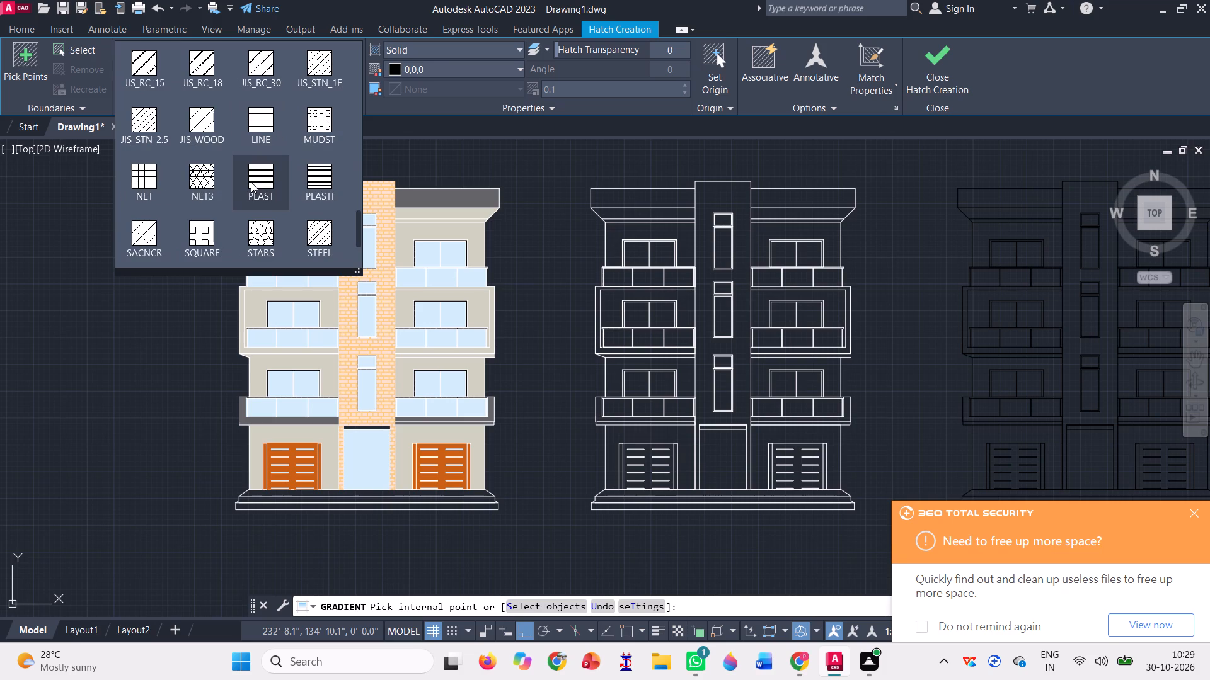
pyautogui.scroll(-1, 253, 175)
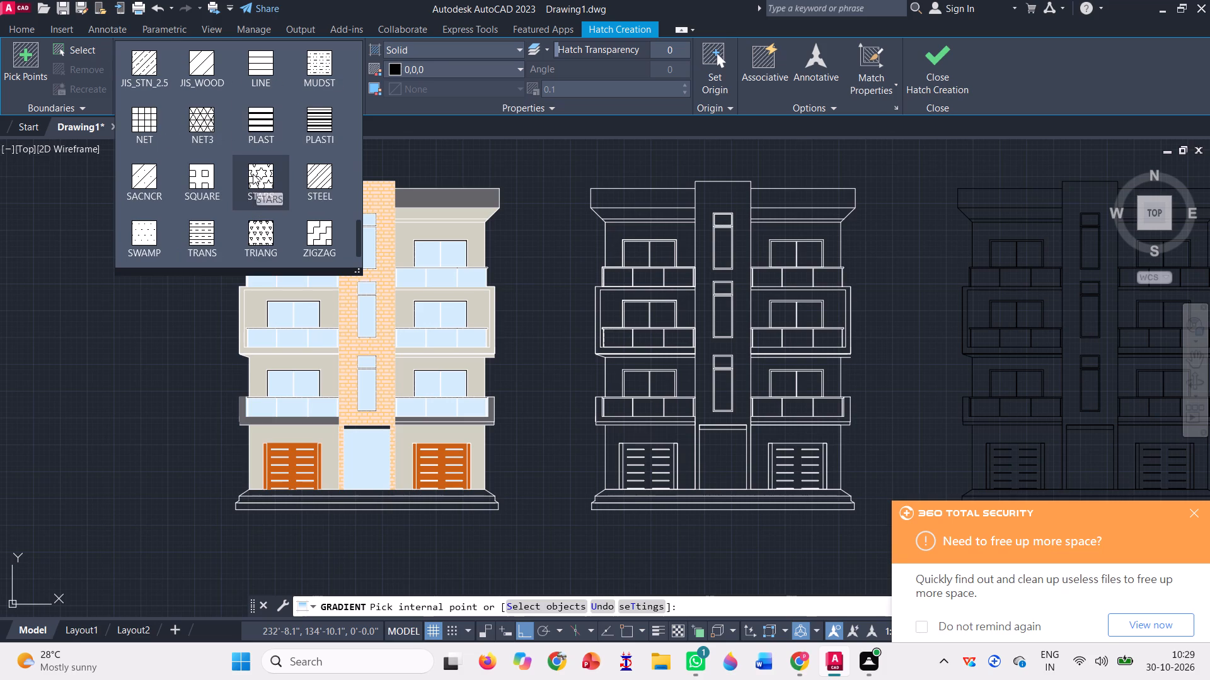
pyautogui.scroll(-2, 253, 174)
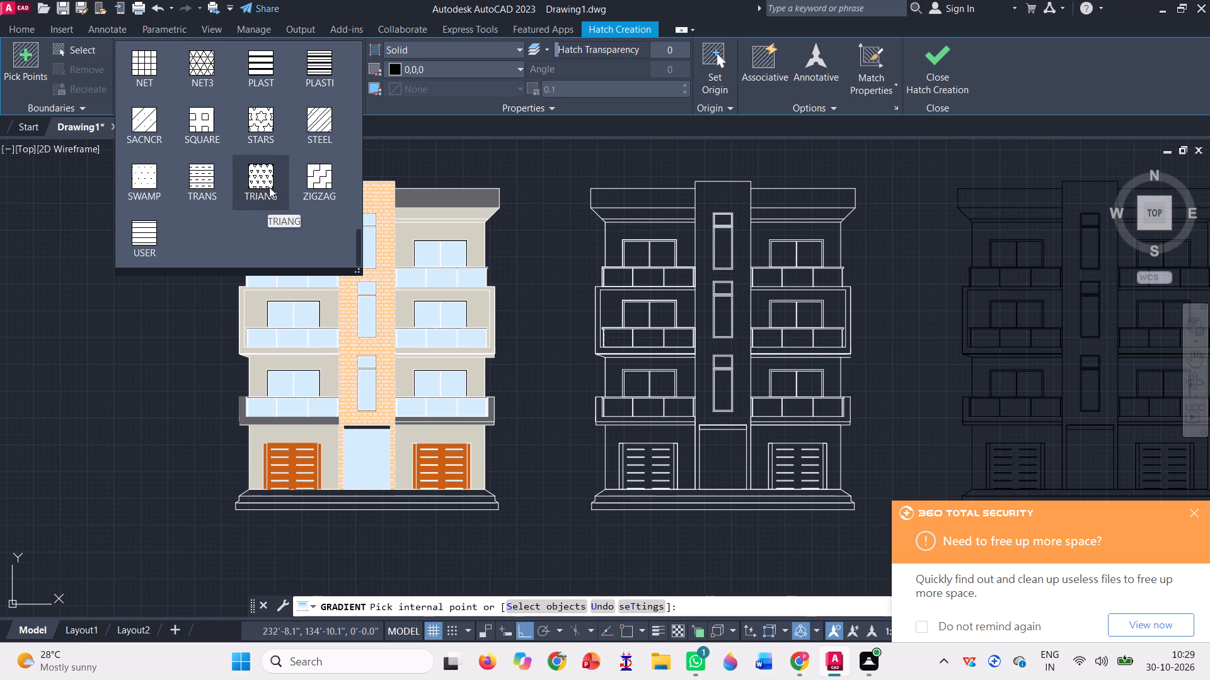
pyautogui.press('Escape')
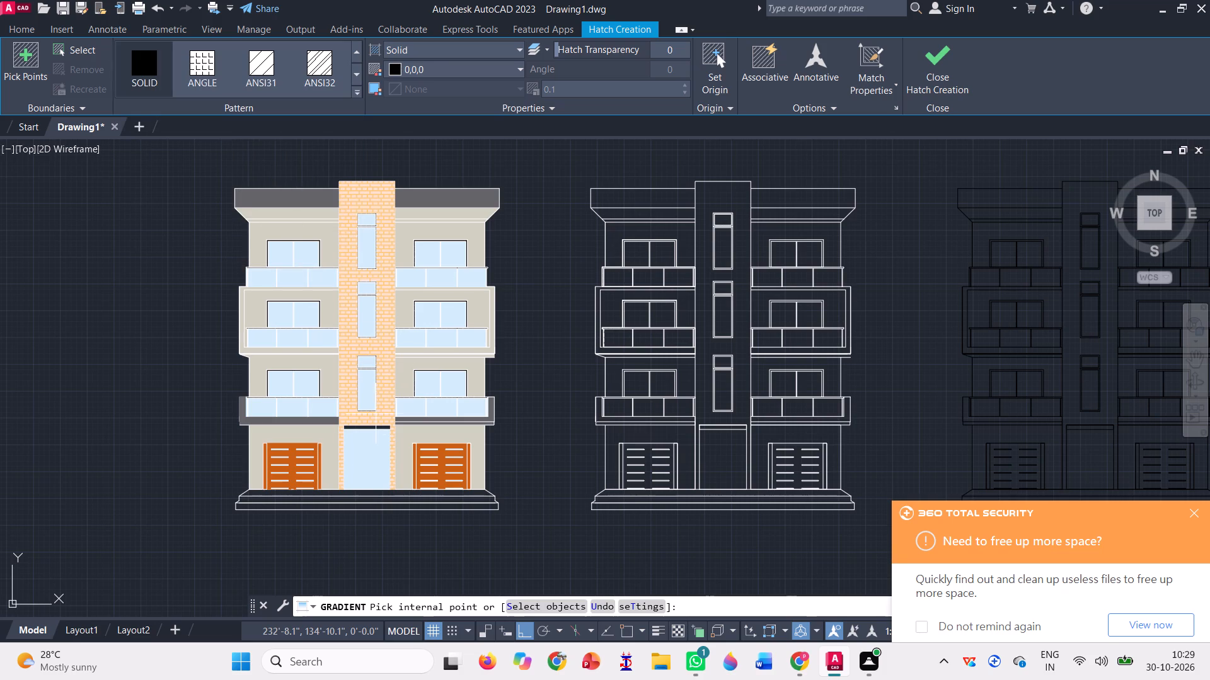
pyautogui.scroll(3, 756, 442)
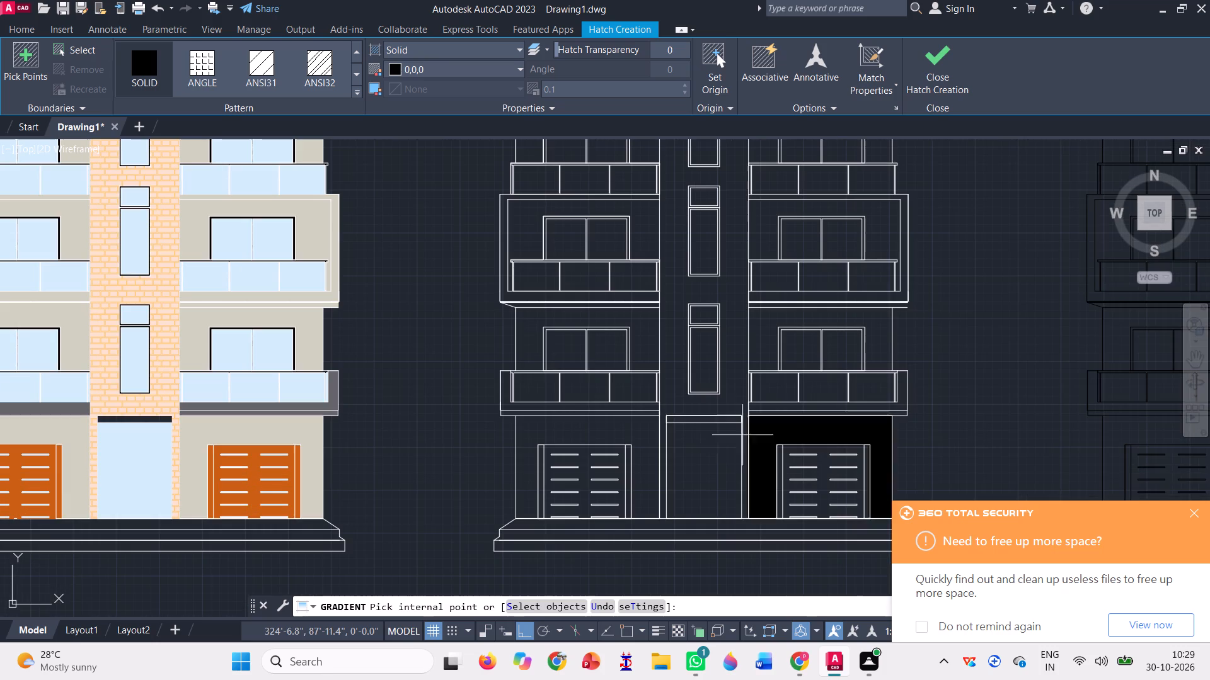
pyautogui.press('Escape')
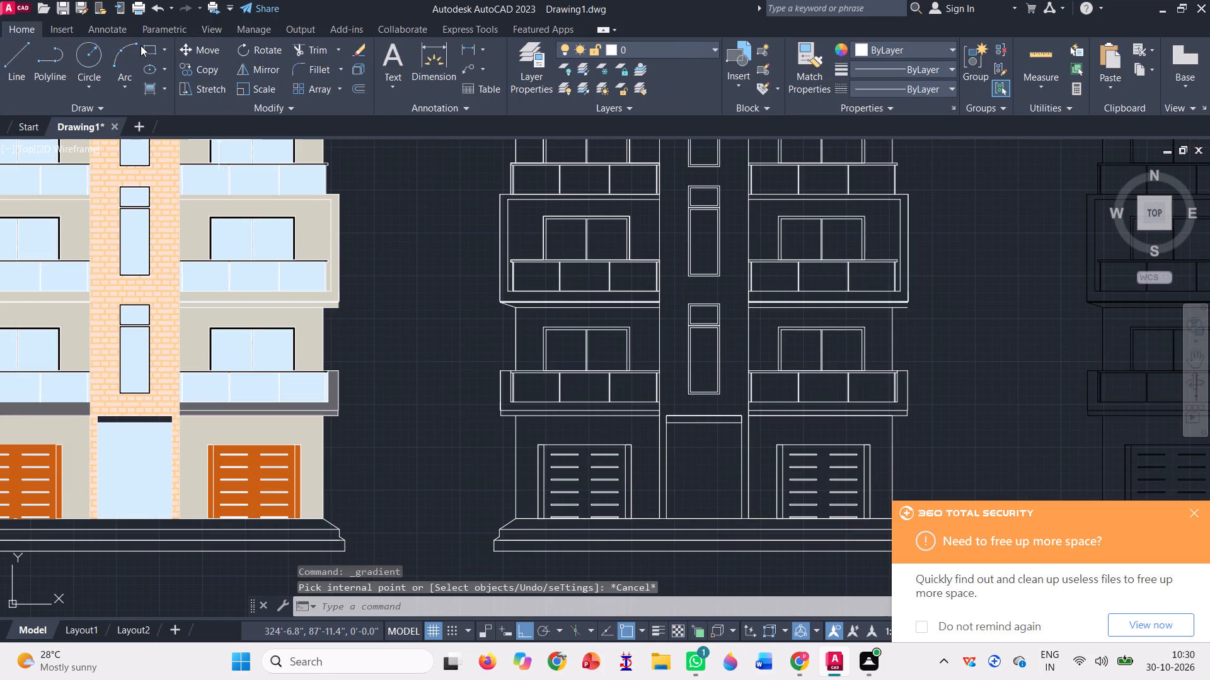
# Draw a rectangle over the entrance door opening in the white-line elevation, from beneath the lintel strip down to the plinth.
pyautogui.click(141, 45)
pyautogui.scroll(3, 693, 437)
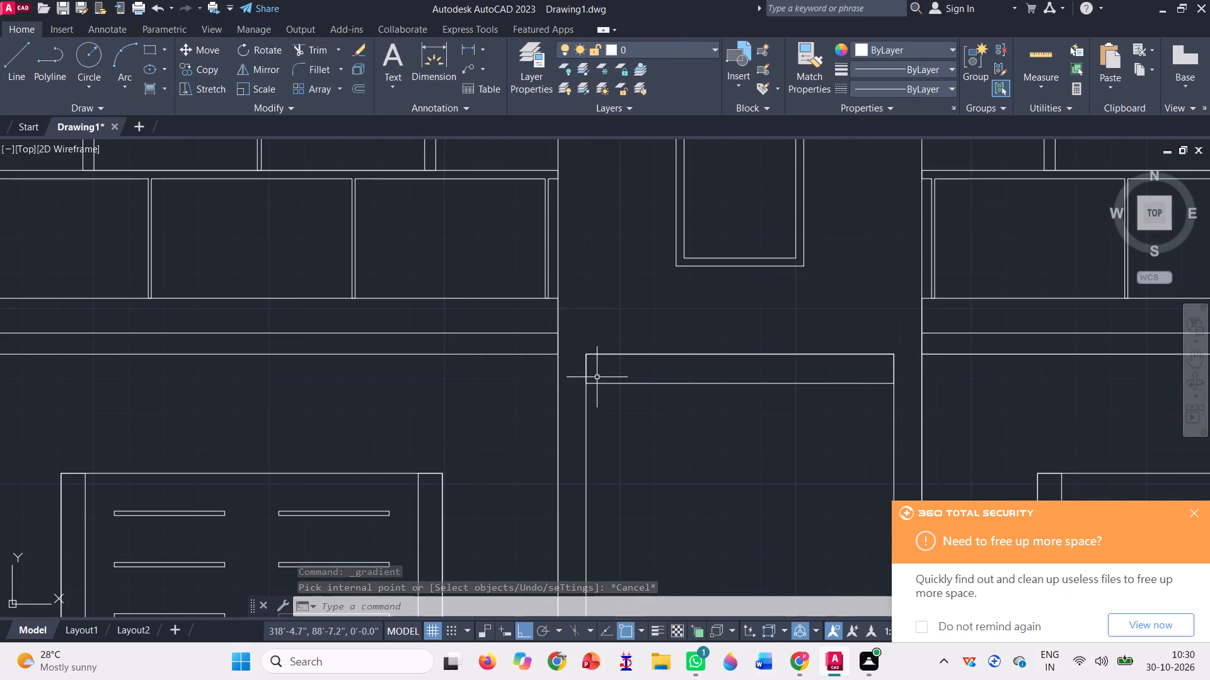
pyautogui.click(145, 49)
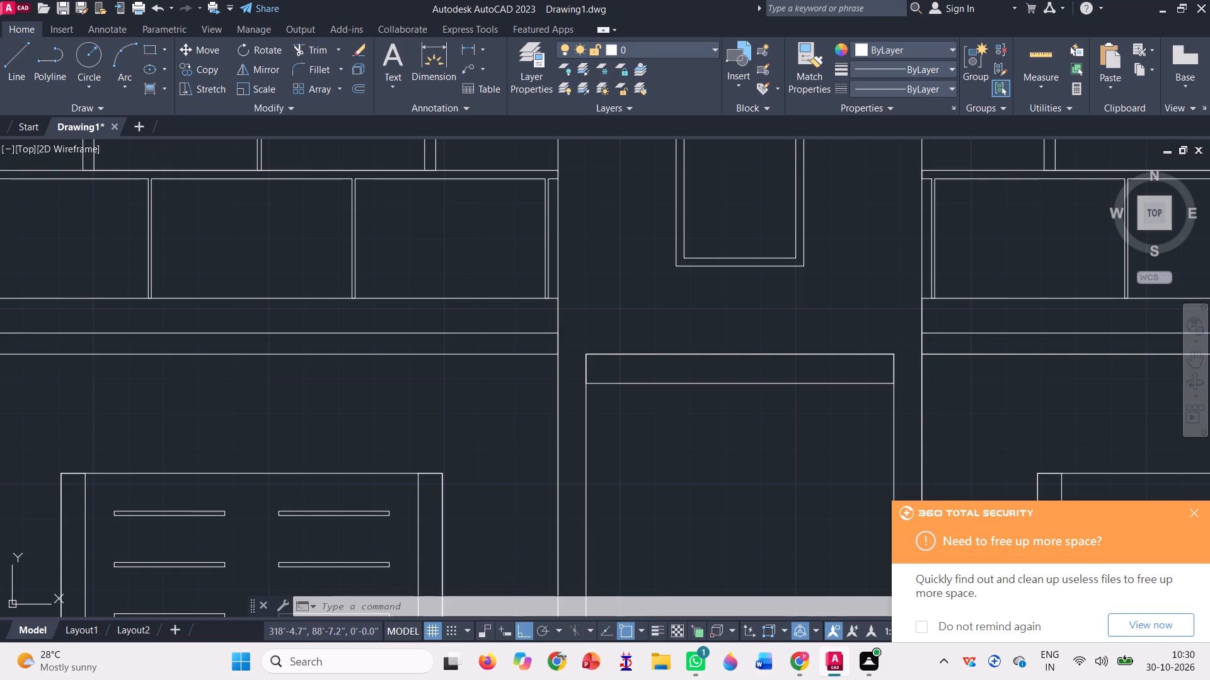
pyautogui.click(585, 385)
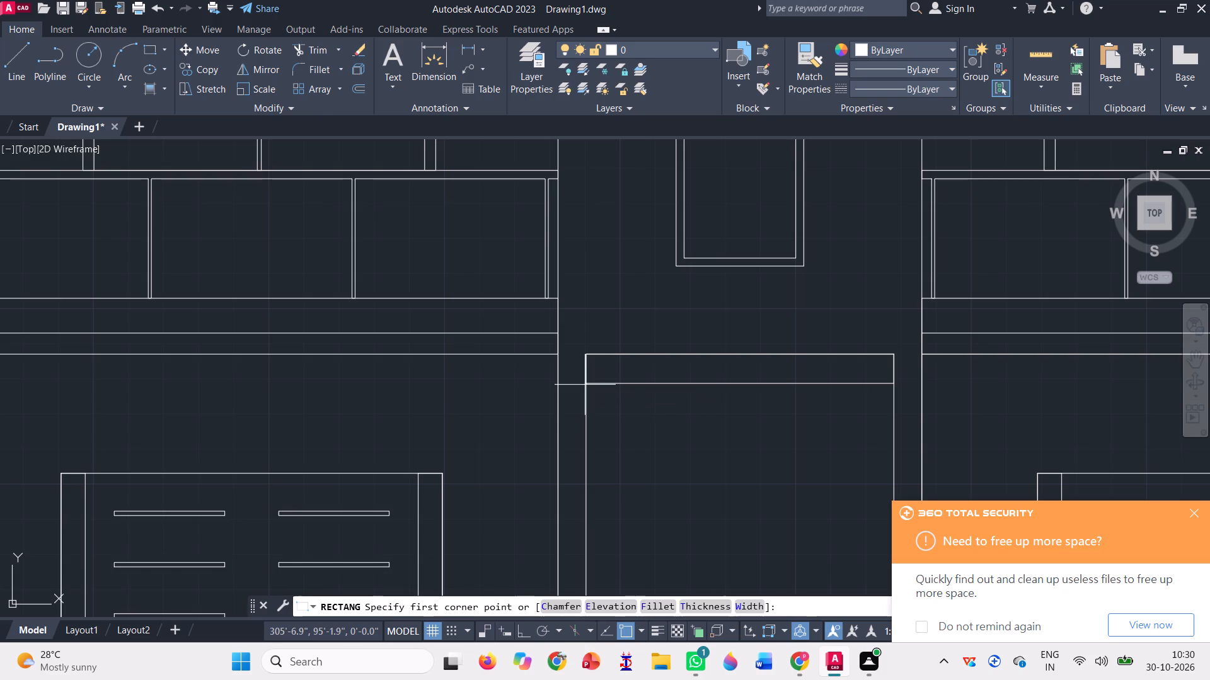
pyautogui.scroll(-2, 522, 316)
pyautogui.scroll(2, 667, 489)
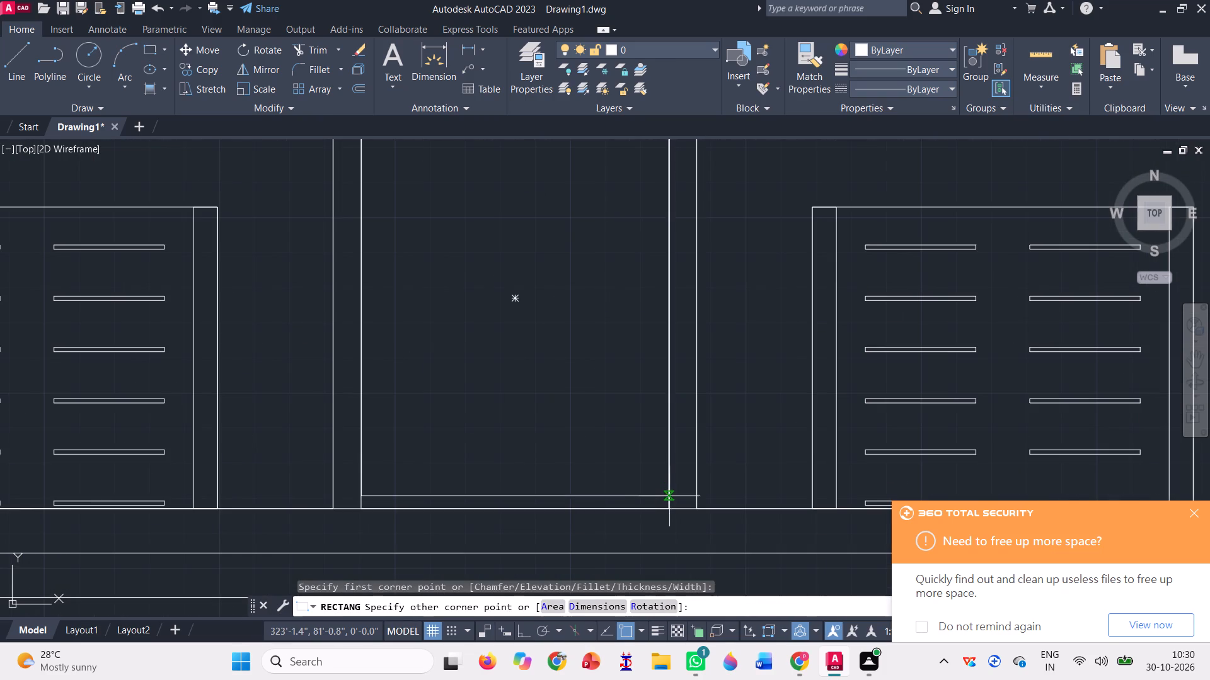
pyautogui.click(673, 511)
pyautogui.scroll(-2, 561, 451)
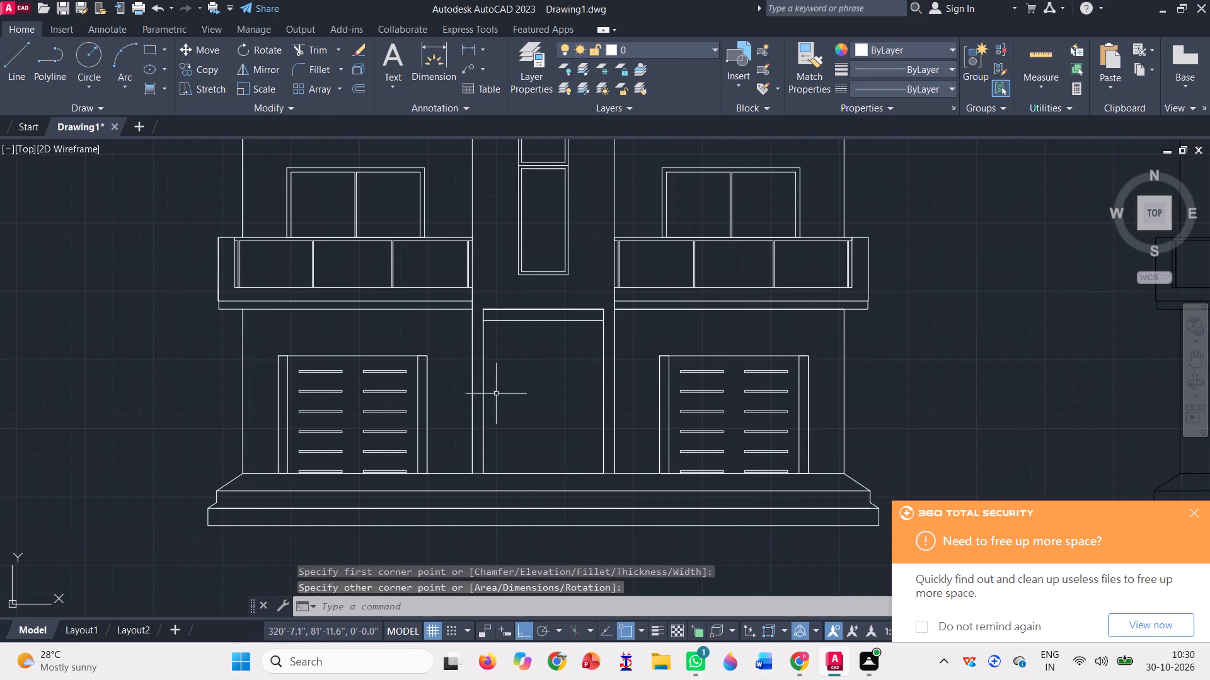
# Move the new door rectangle into the empty area beside the coloured elevation, on the side away from the other elevations.
pyautogui.click(482, 382)
pyautogui.press('m')
pyautogui.press('space')
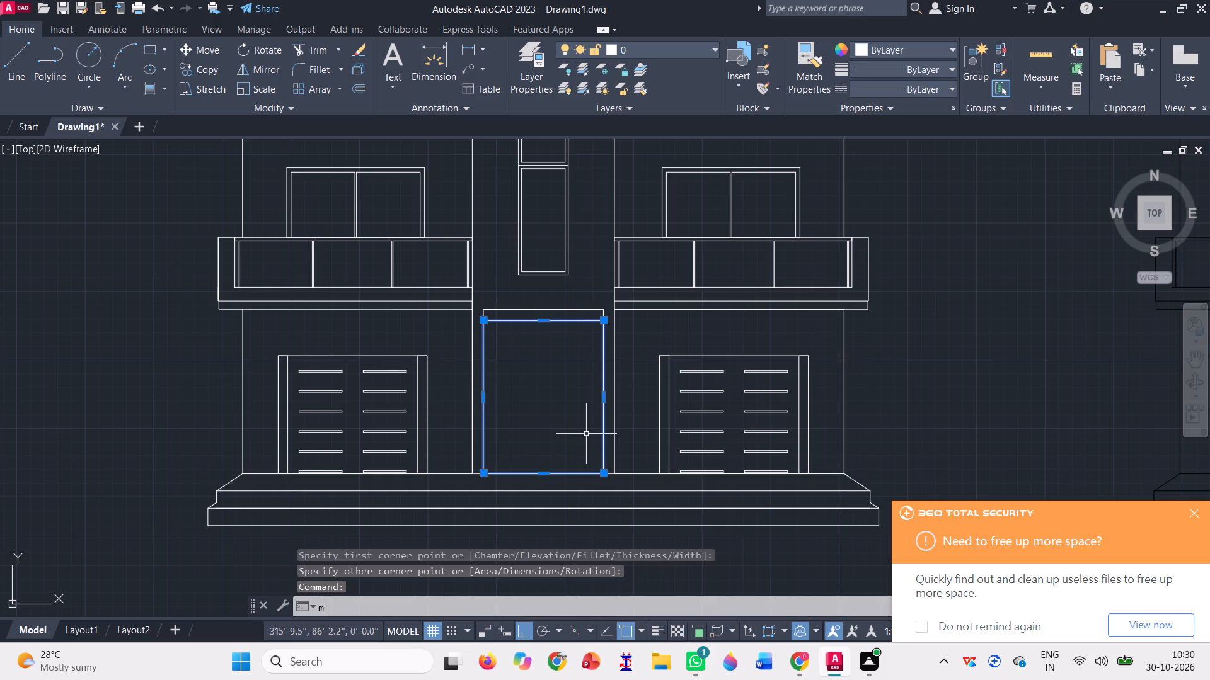
pyautogui.click(599, 317)
pyautogui.scroll(-3, 783, 358)
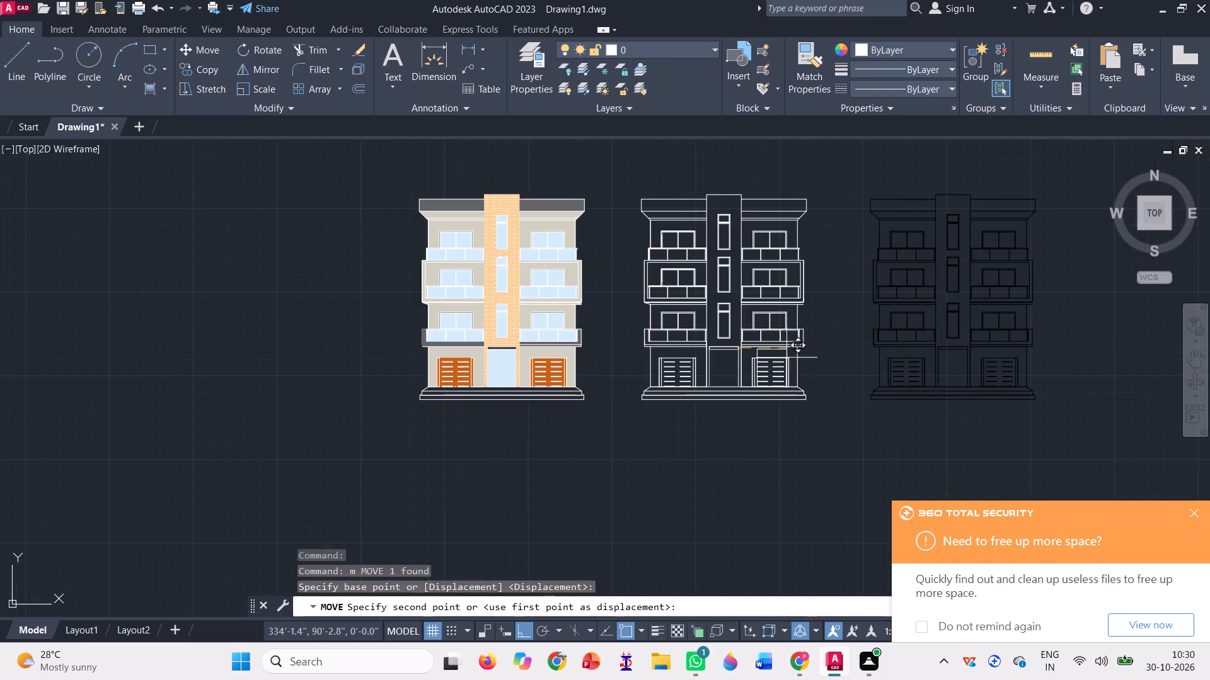
pyautogui.click(333, 320)
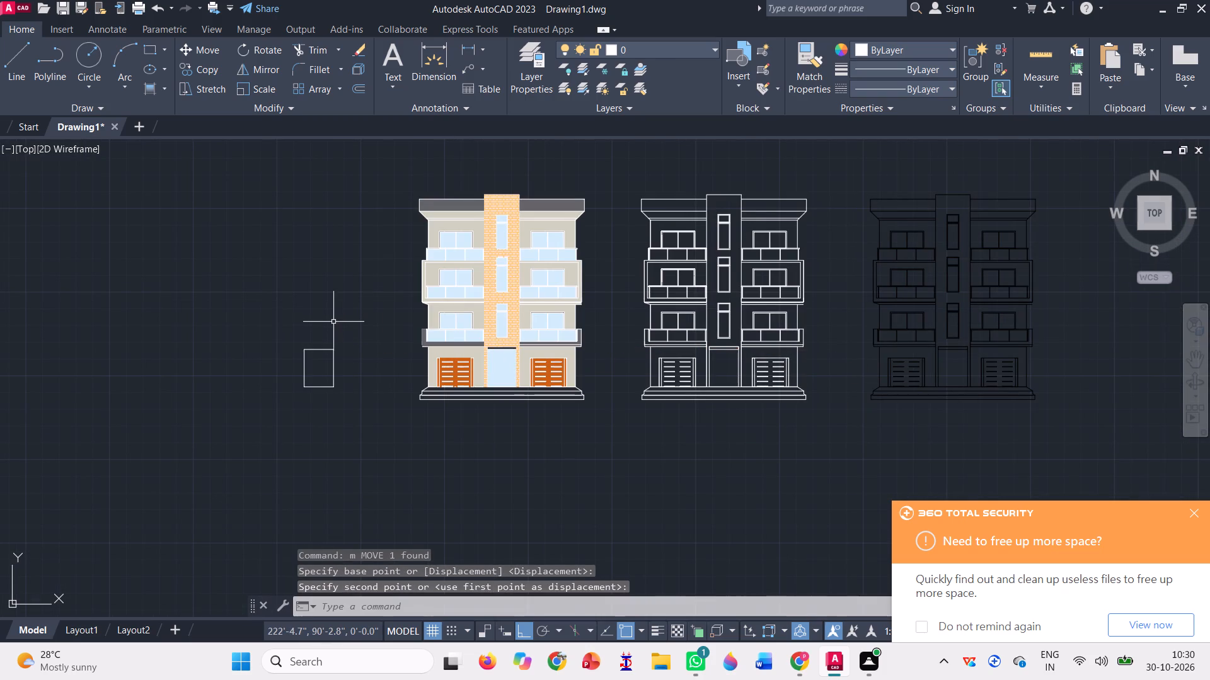
pyautogui.press('Escape')
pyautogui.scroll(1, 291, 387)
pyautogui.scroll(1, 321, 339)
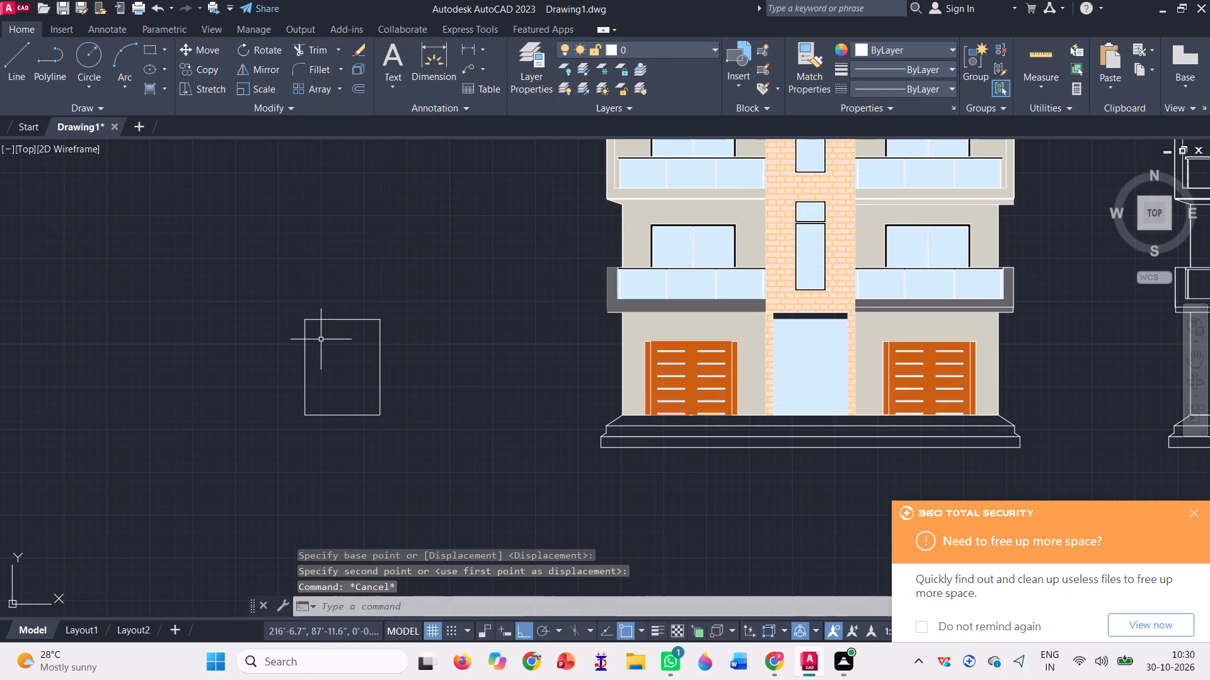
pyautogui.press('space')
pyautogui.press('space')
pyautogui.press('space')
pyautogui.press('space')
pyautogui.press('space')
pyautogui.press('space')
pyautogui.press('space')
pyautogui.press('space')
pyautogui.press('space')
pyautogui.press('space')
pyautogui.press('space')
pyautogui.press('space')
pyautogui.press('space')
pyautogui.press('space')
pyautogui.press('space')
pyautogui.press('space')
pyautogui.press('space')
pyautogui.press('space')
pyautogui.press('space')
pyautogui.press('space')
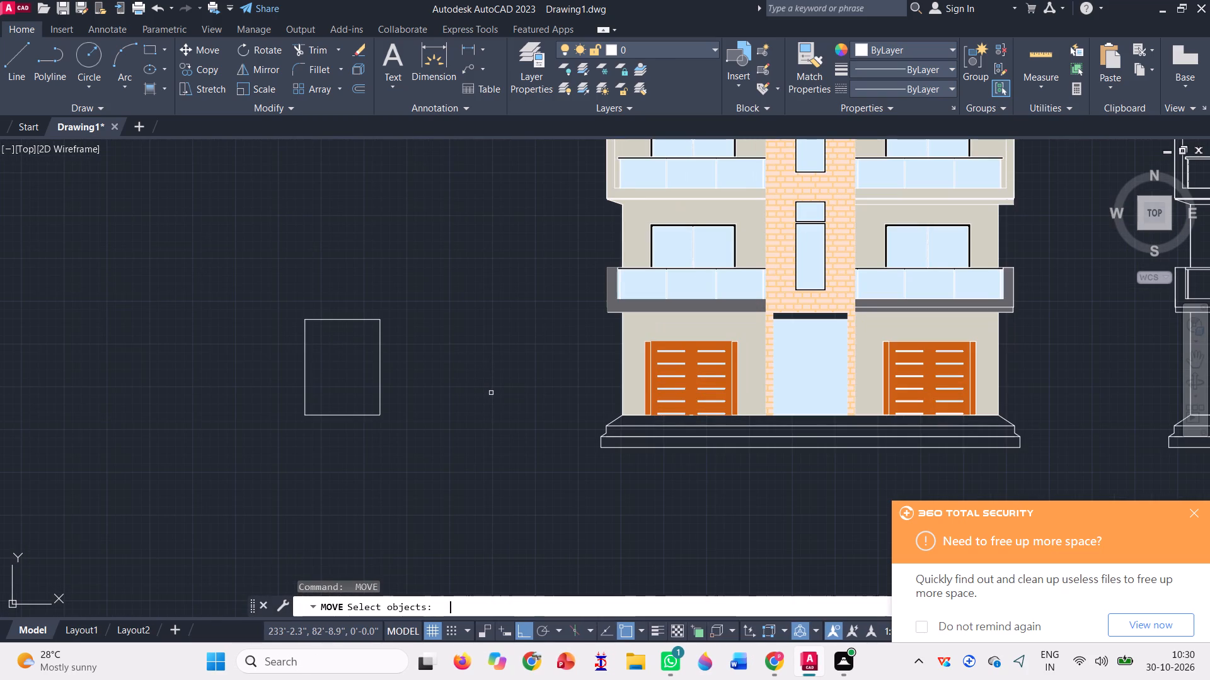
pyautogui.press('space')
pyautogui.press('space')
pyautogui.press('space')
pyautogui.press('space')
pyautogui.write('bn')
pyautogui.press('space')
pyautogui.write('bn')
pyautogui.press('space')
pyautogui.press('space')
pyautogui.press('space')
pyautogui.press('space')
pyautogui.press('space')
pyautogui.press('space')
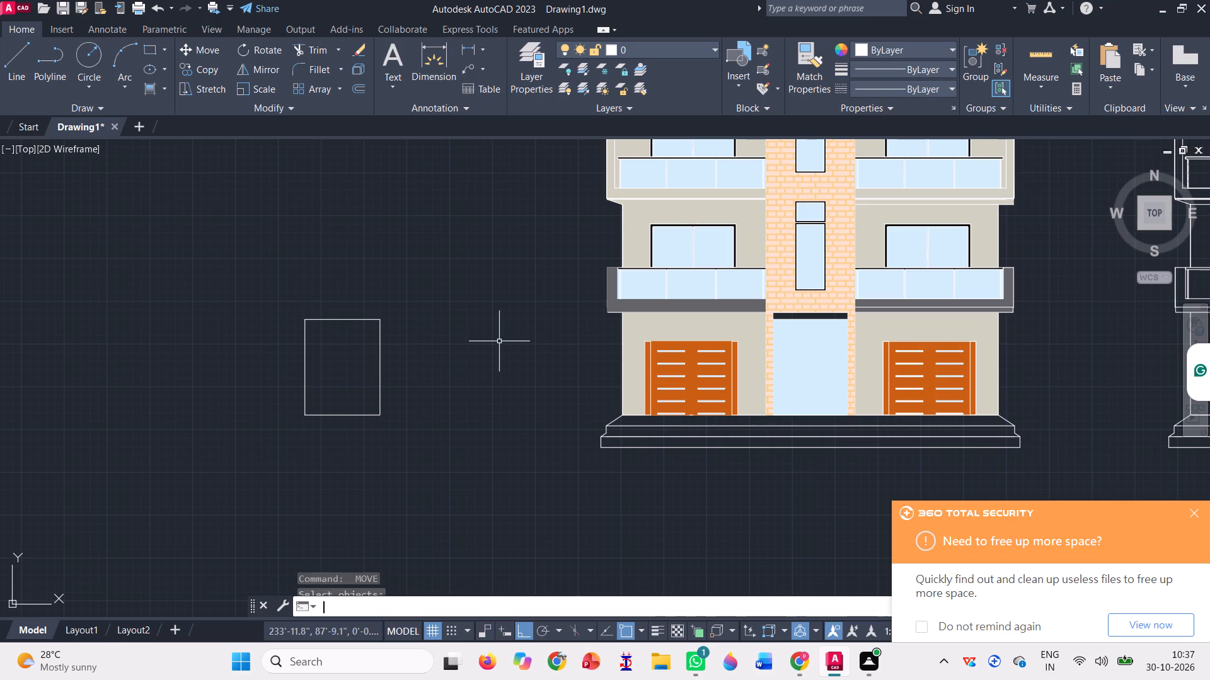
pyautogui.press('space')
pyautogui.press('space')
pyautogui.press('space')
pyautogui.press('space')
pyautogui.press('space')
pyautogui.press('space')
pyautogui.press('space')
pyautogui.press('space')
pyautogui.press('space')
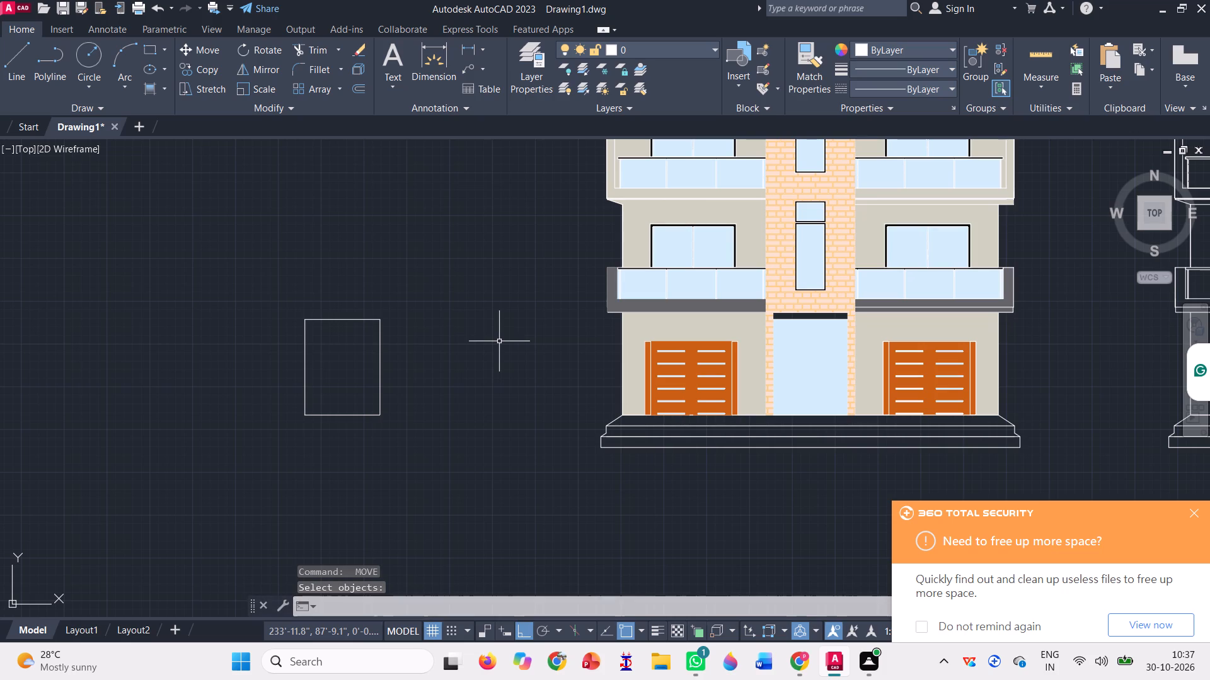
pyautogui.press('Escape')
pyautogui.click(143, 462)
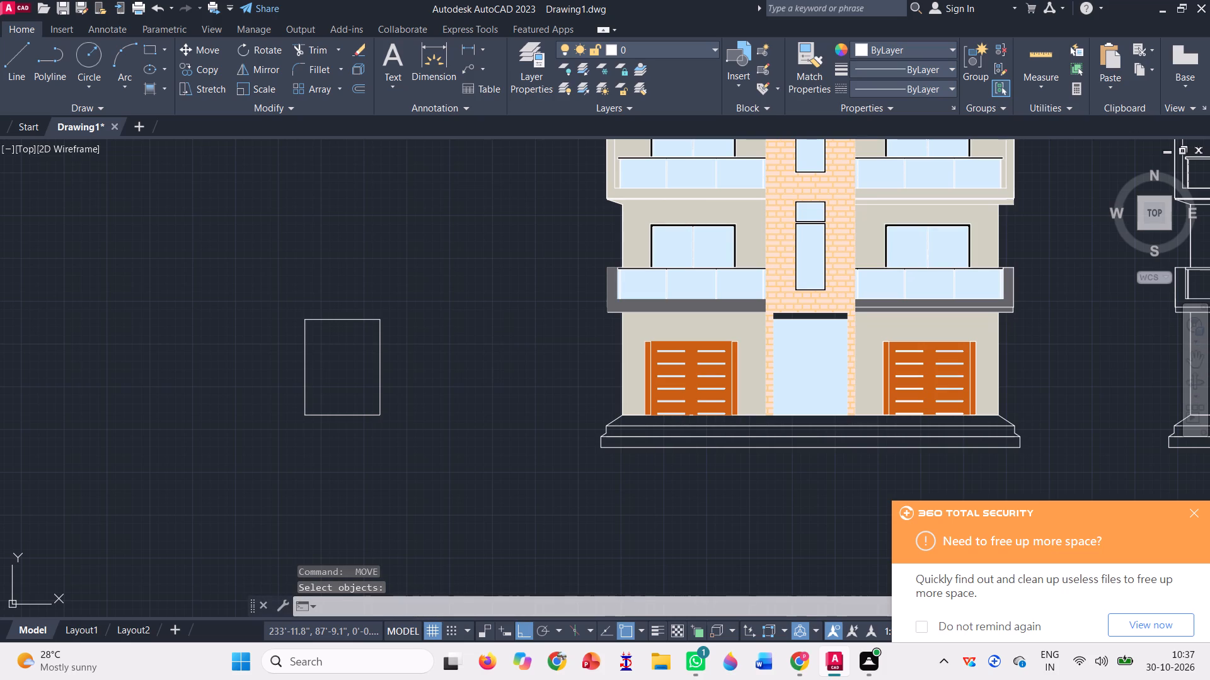
# Draw a full-height vertical line just inside the left edge of the separate door rectangle, from its top edge to its bottom edge.
pyautogui.click(185, 481)
pyautogui.scroll(2, 255, 363)
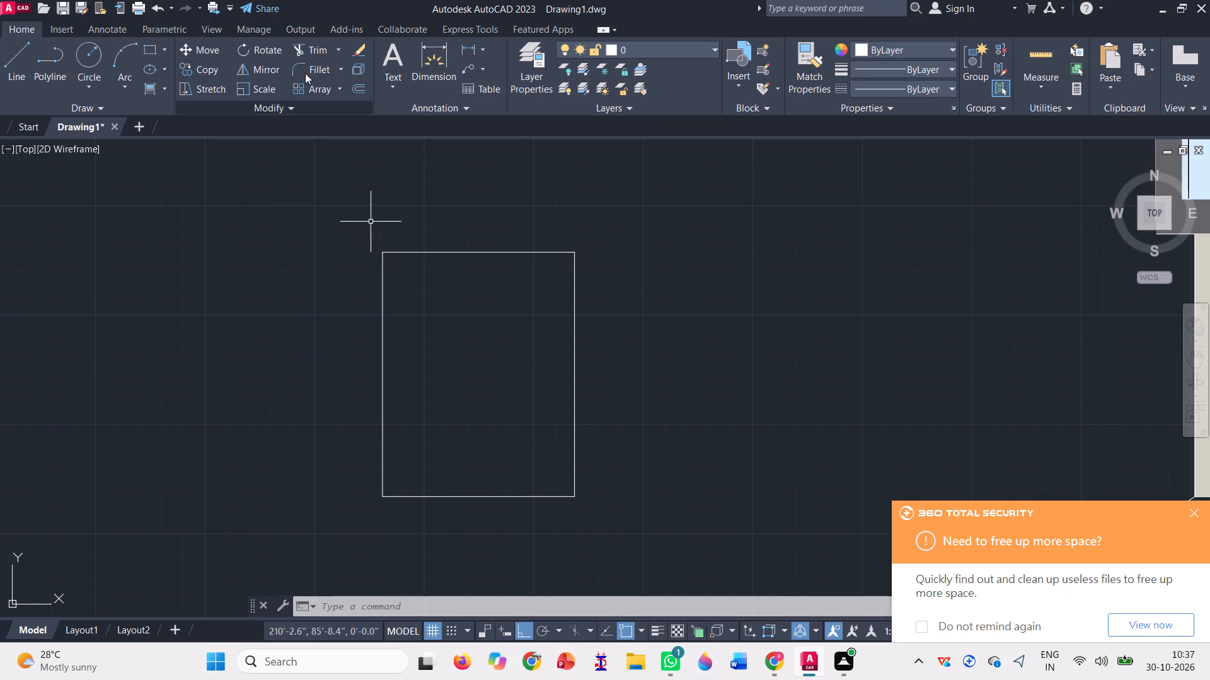
pyautogui.click(13, 83)
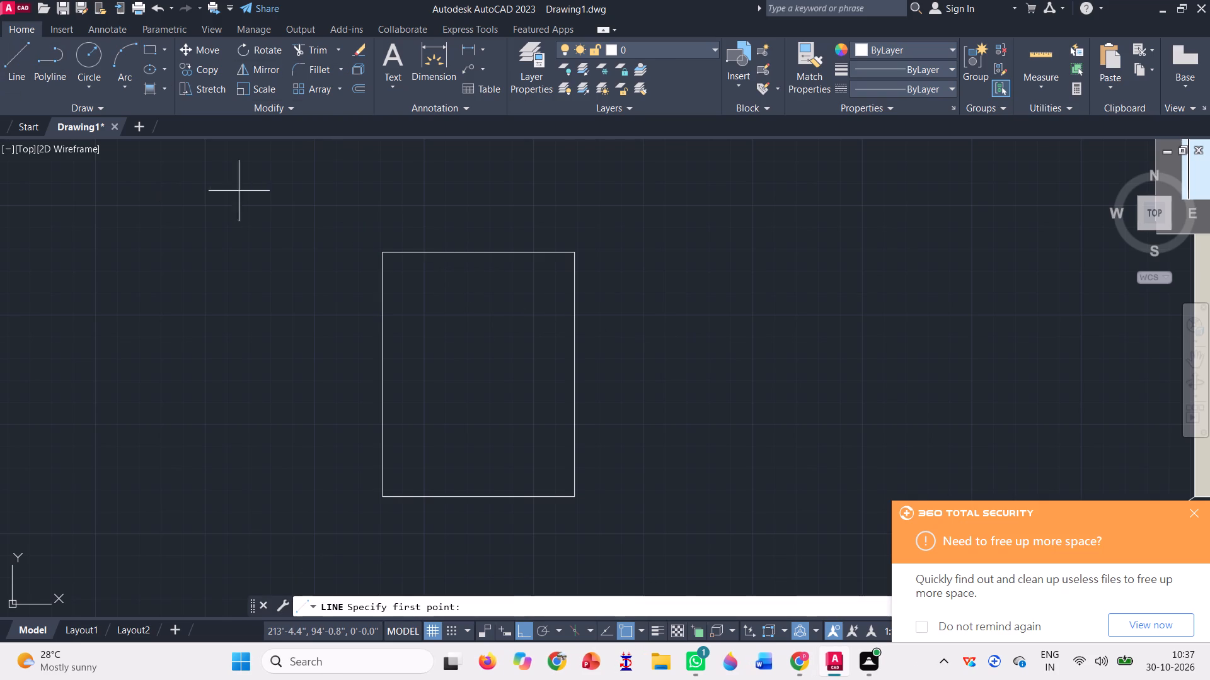
pyautogui.scroll(2, 389, 259)
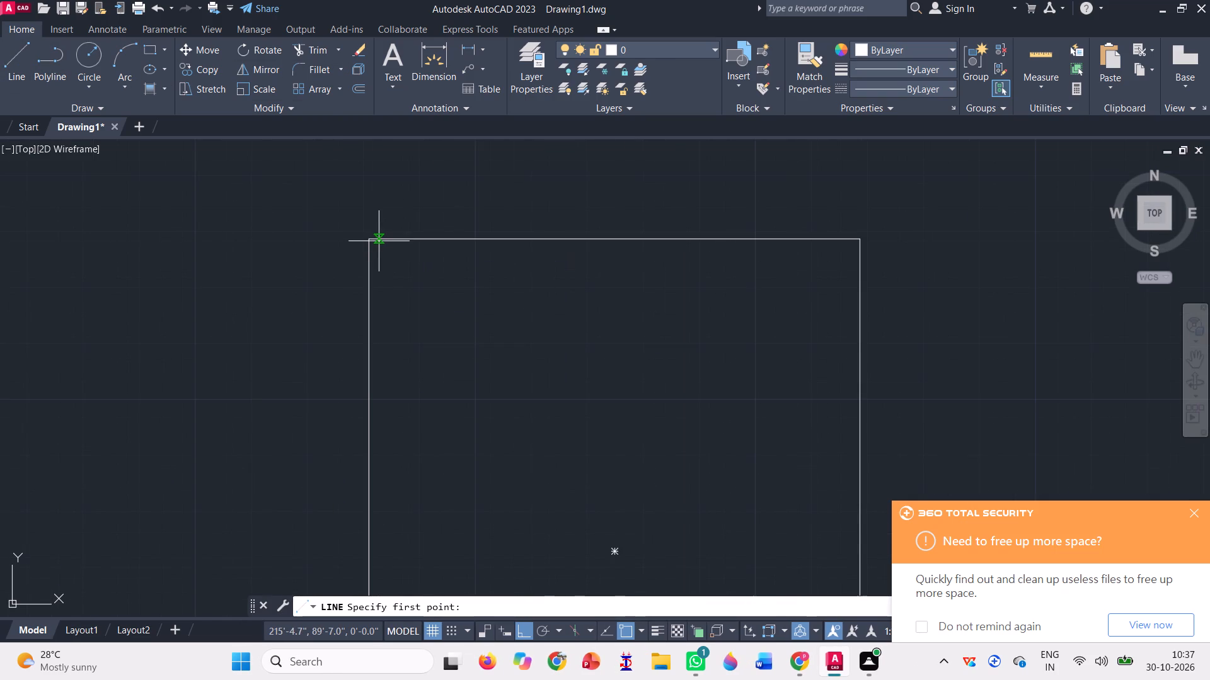
pyautogui.click(383, 238)
pyautogui.scroll(-3, 389, 195)
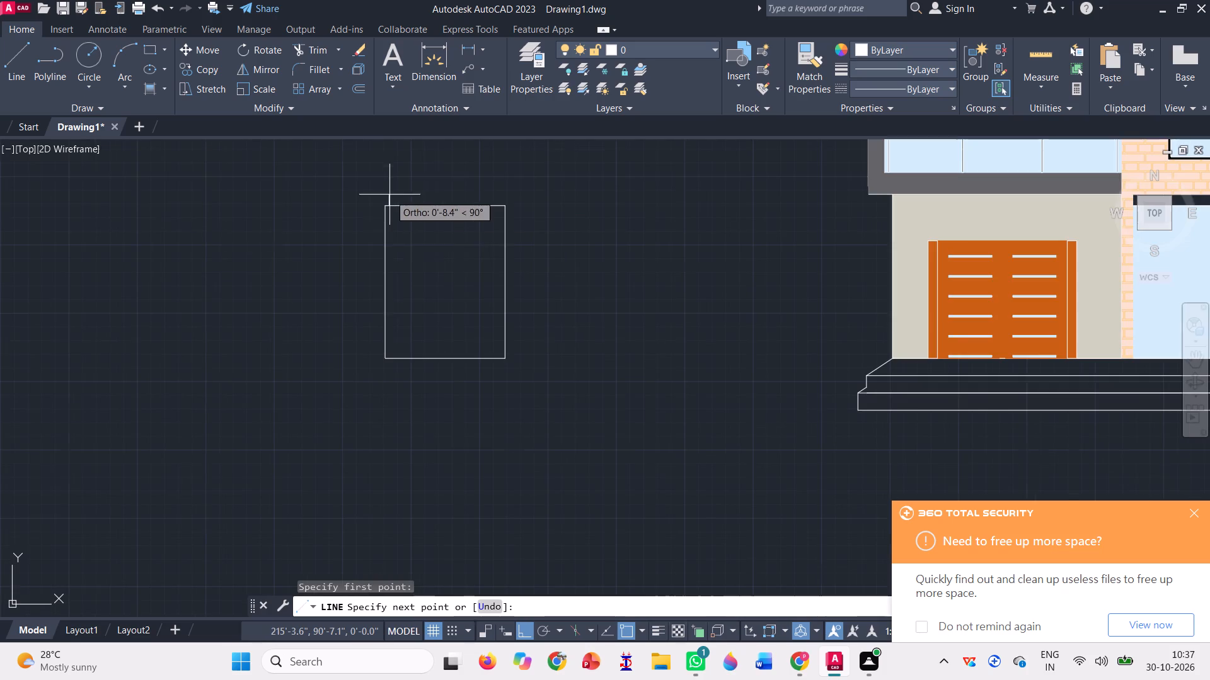
pyautogui.scroll(3, 393, 357)
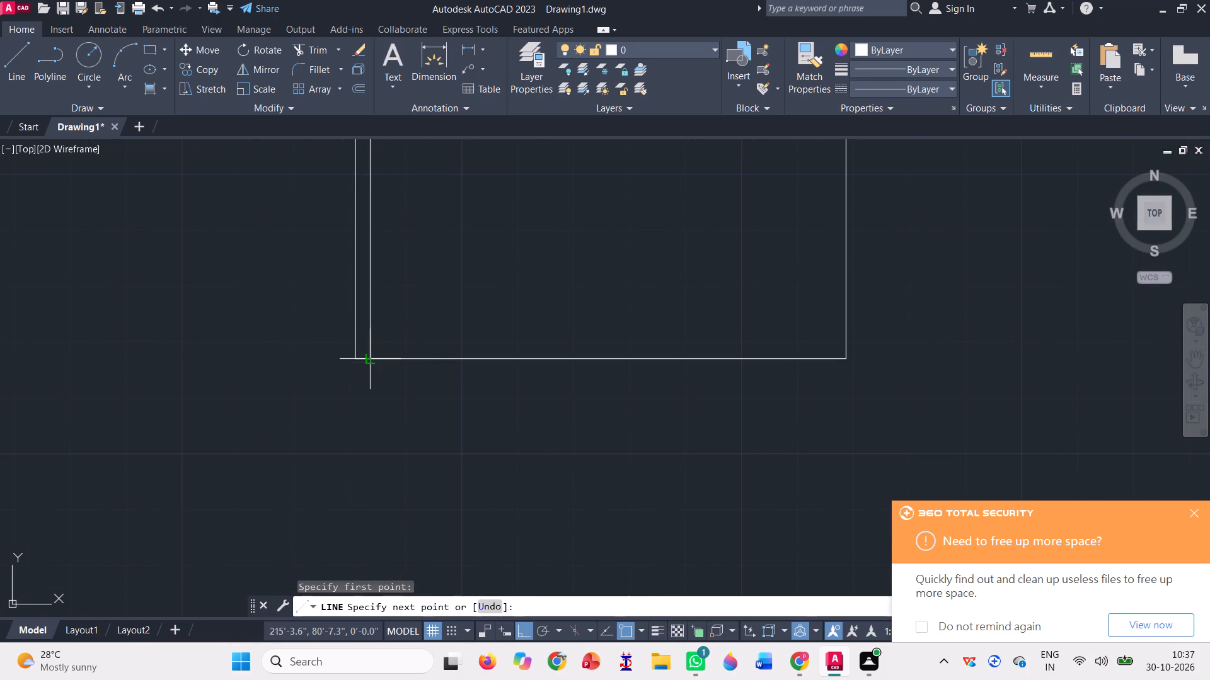
pyautogui.click(366, 363)
pyautogui.scroll(-2, 386, 403)
pyautogui.press('space')
pyautogui.scroll(-1, 366, 398)
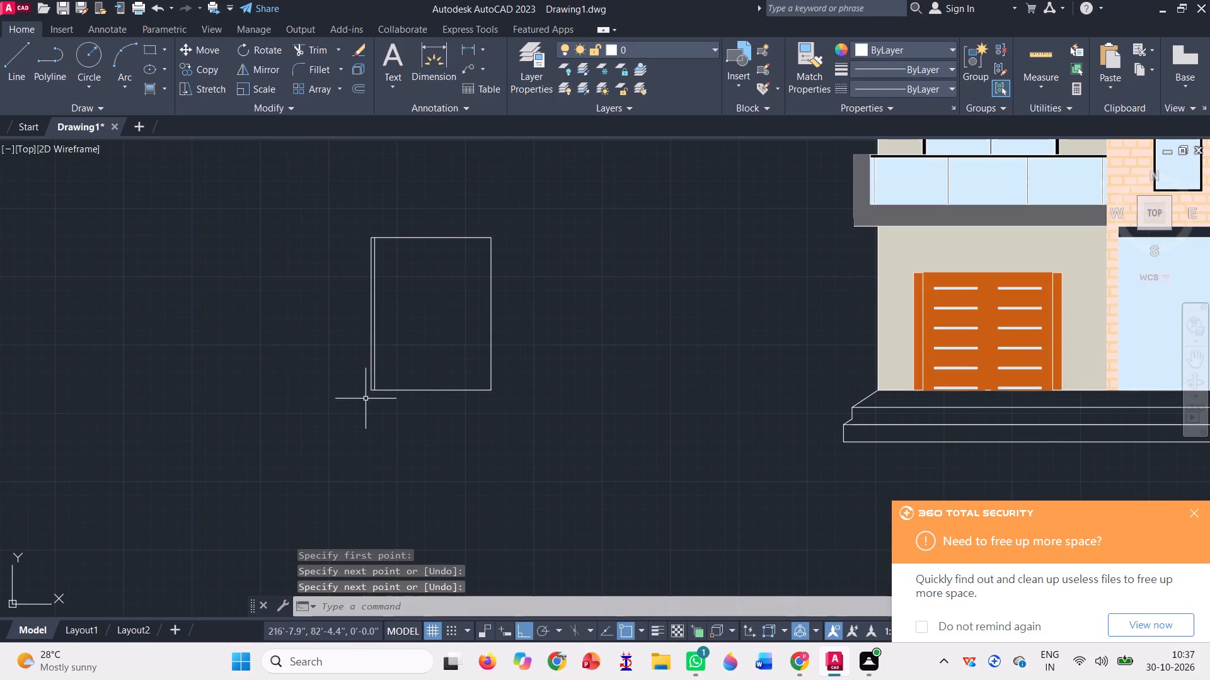
# Copy the vertical line repeatedly across the door rectangle, spacing the copies by the gap between the rectangle's left edge and that line.
pyautogui.scroll(1, 384, 341)
pyautogui.scroll(1, 398, 277)
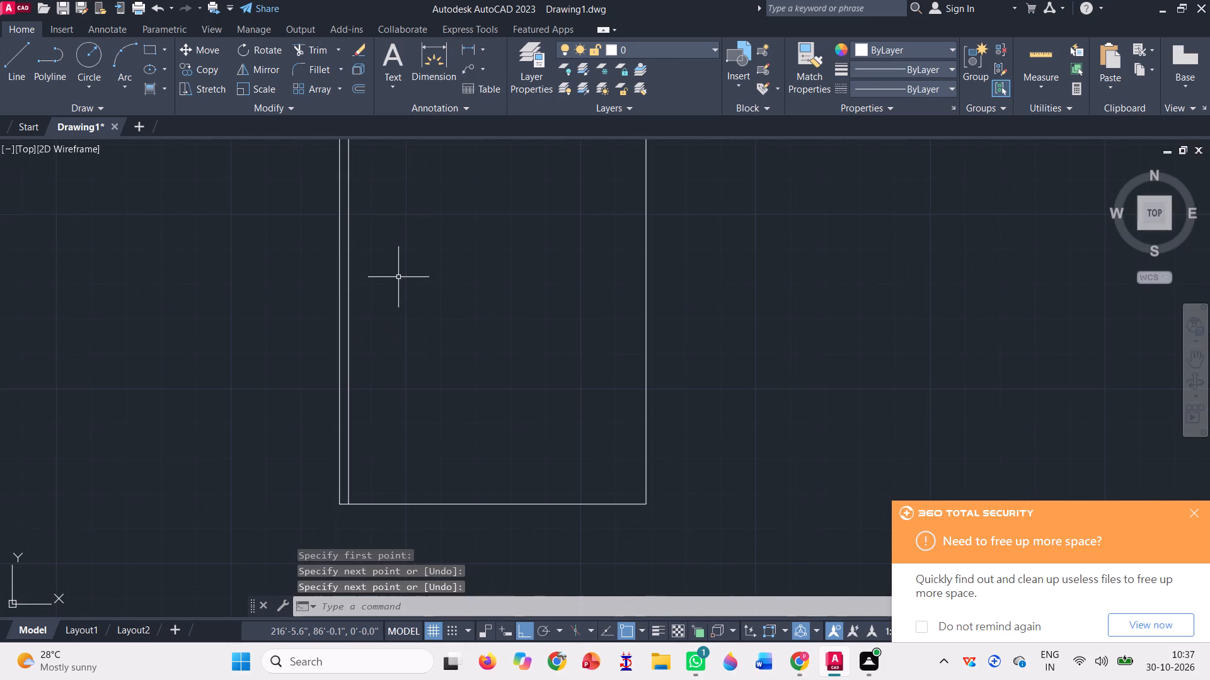
pyautogui.click(362, 281)
pyautogui.click(346, 272)
pyautogui.scroll(-1, 440, 361)
pyautogui.write('co')
pyautogui.press('space')
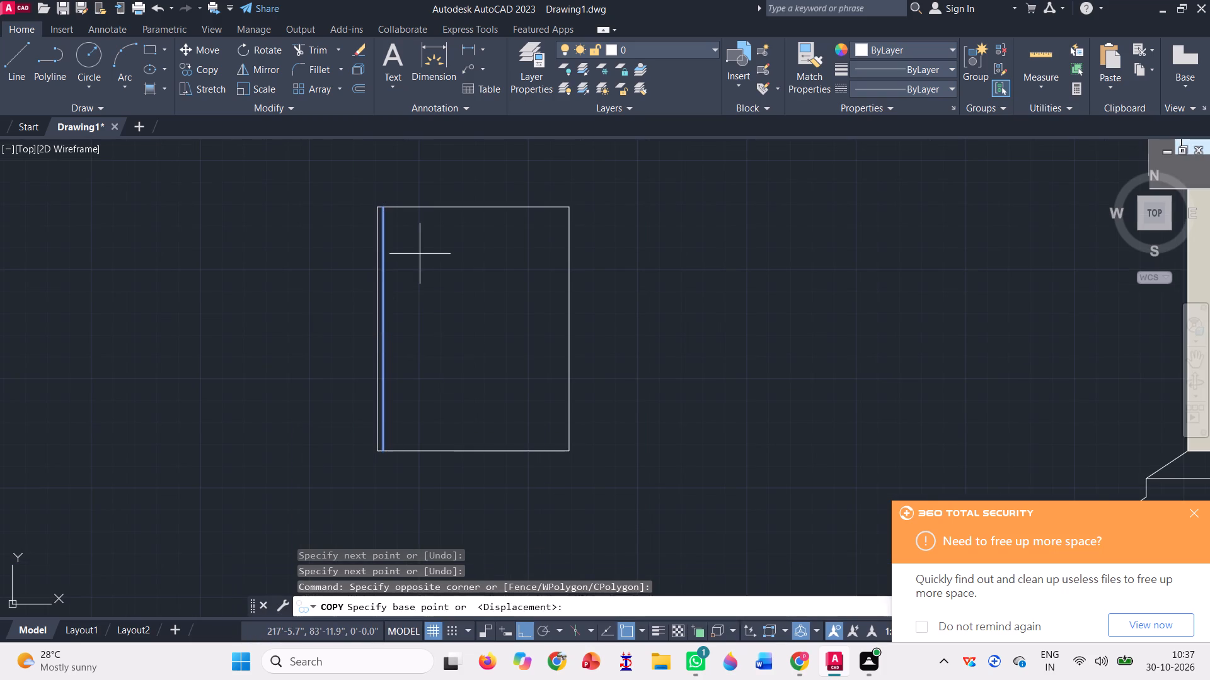
pyautogui.scroll(3, 374, 189)
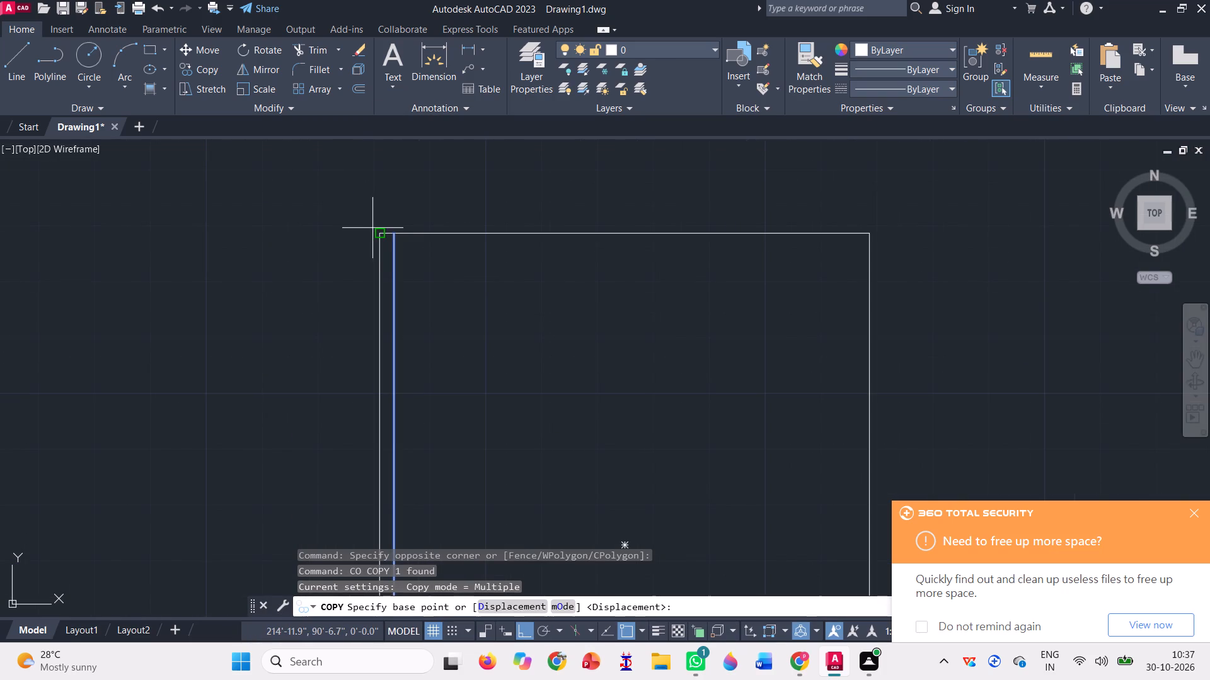
pyautogui.click(379, 235)
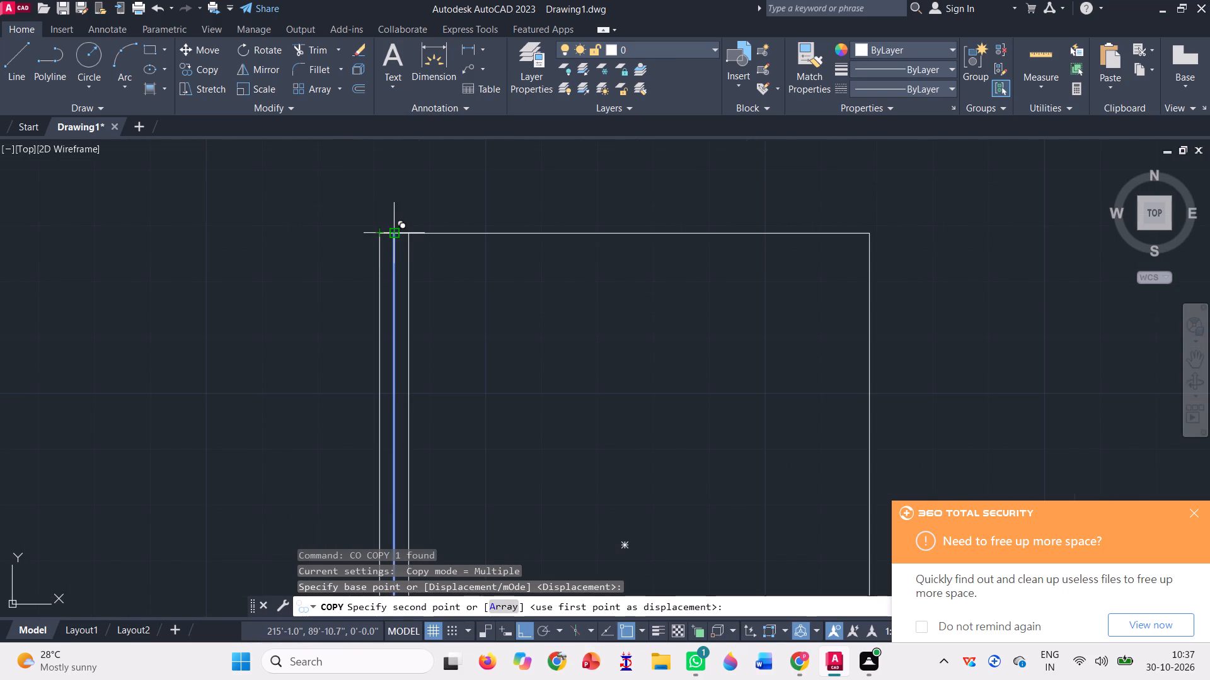
pyautogui.click(396, 230)
pyautogui.click(406, 233)
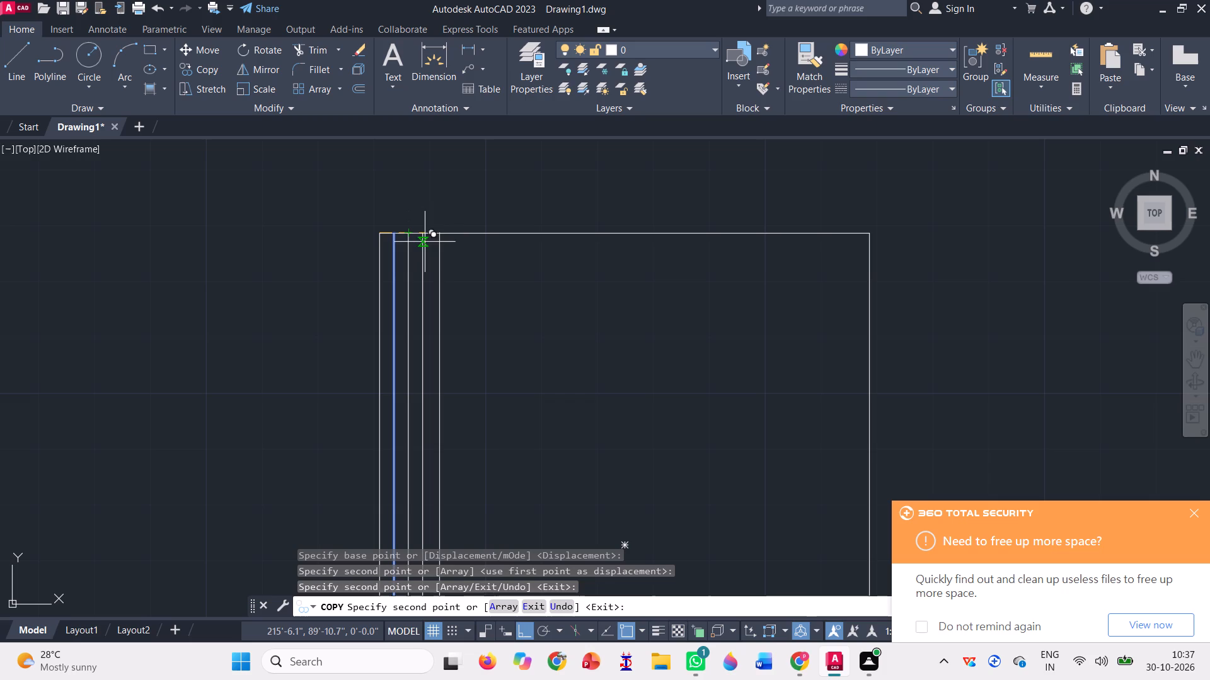
# Continue copying the vertical line along the door rectangle's top edge at the same spacing, until the lines pass the middle of the door.
pyautogui.click(423, 234)
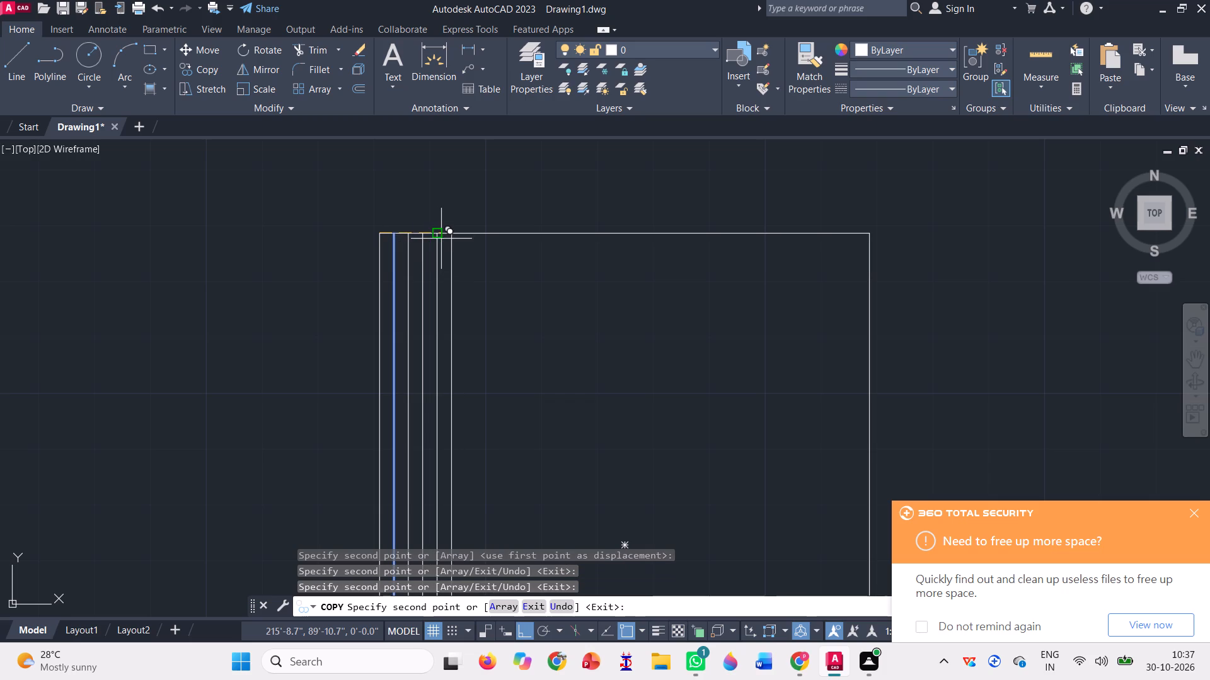
pyautogui.click(442, 234)
pyautogui.click(450, 236)
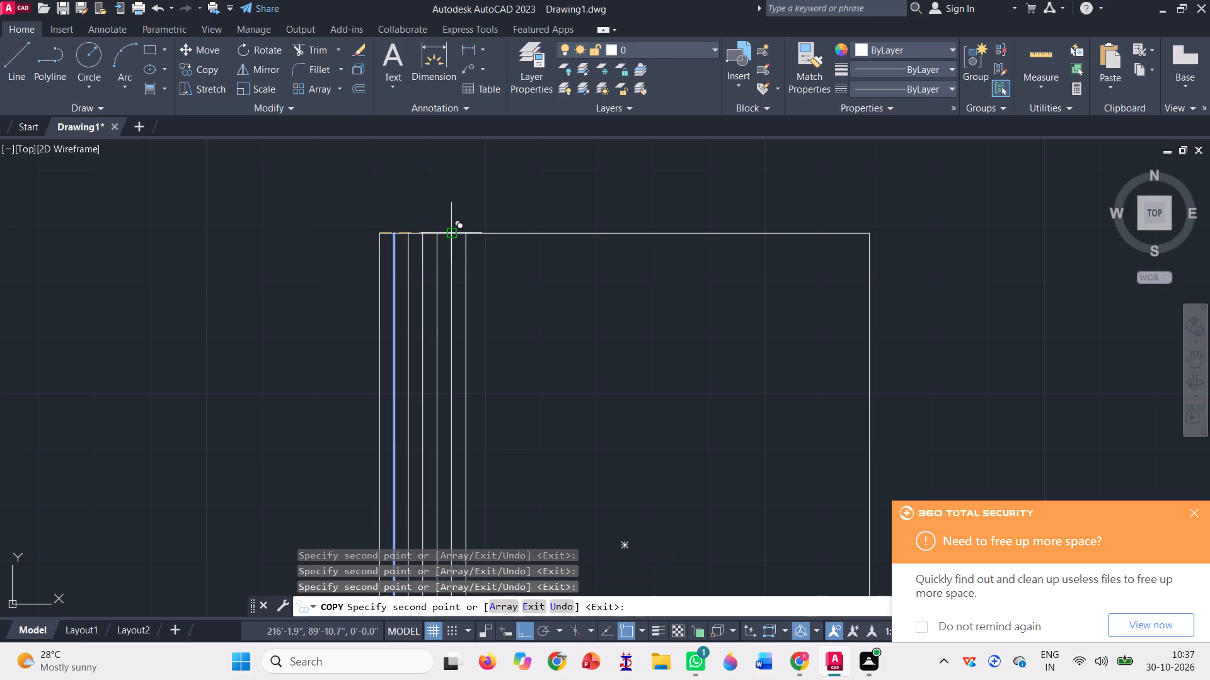
pyautogui.click(465, 233)
pyautogui.click(484, 233)
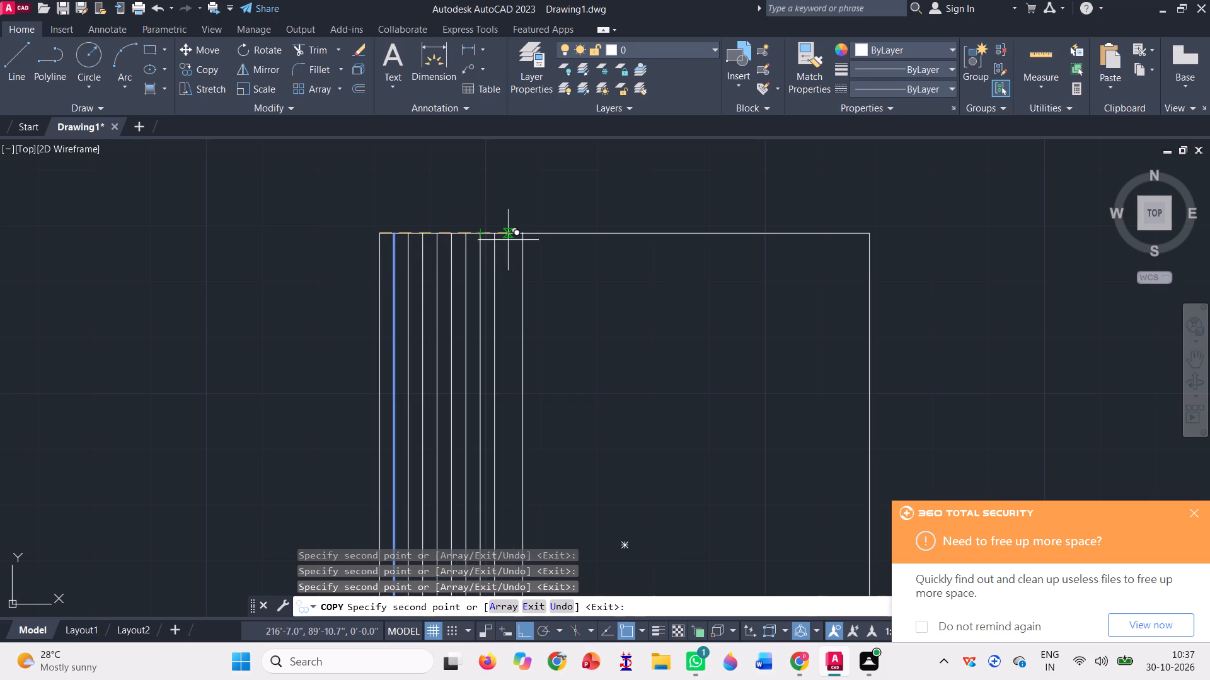
pyautogui.click(497, 230)
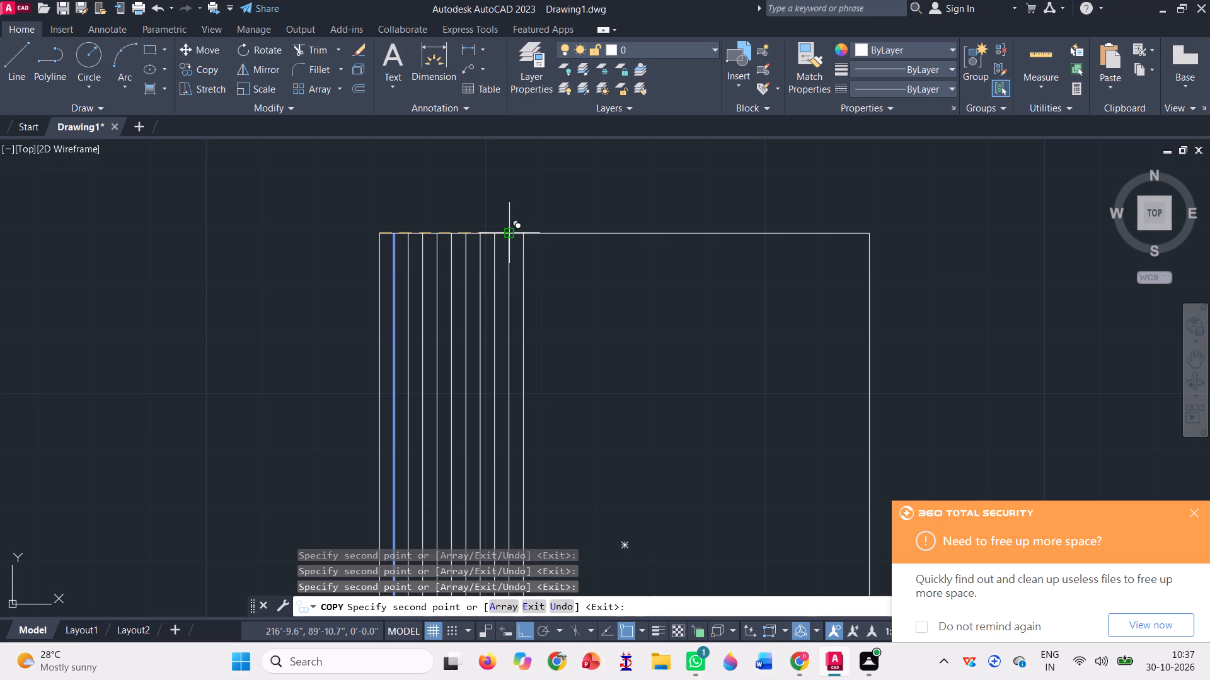
pyautogui.click(510, 232)
pyautogui.click(521, 237)
pyautogui.click(536, 235)
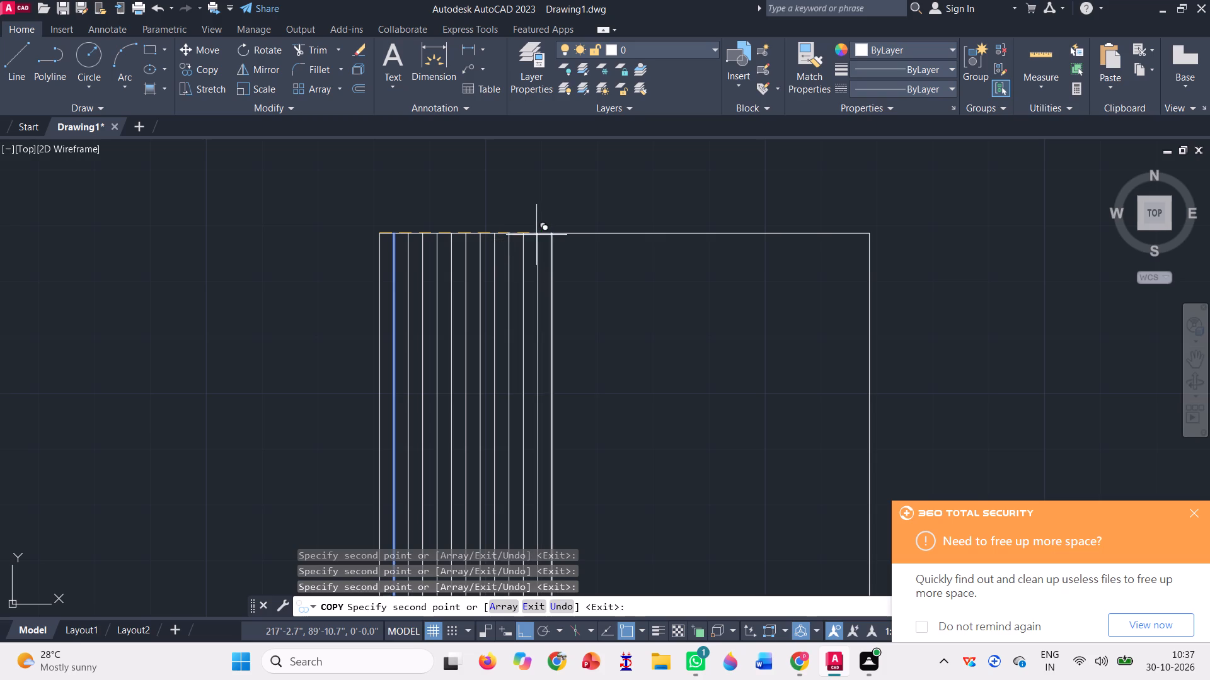
pyautogui.click(548, 232)
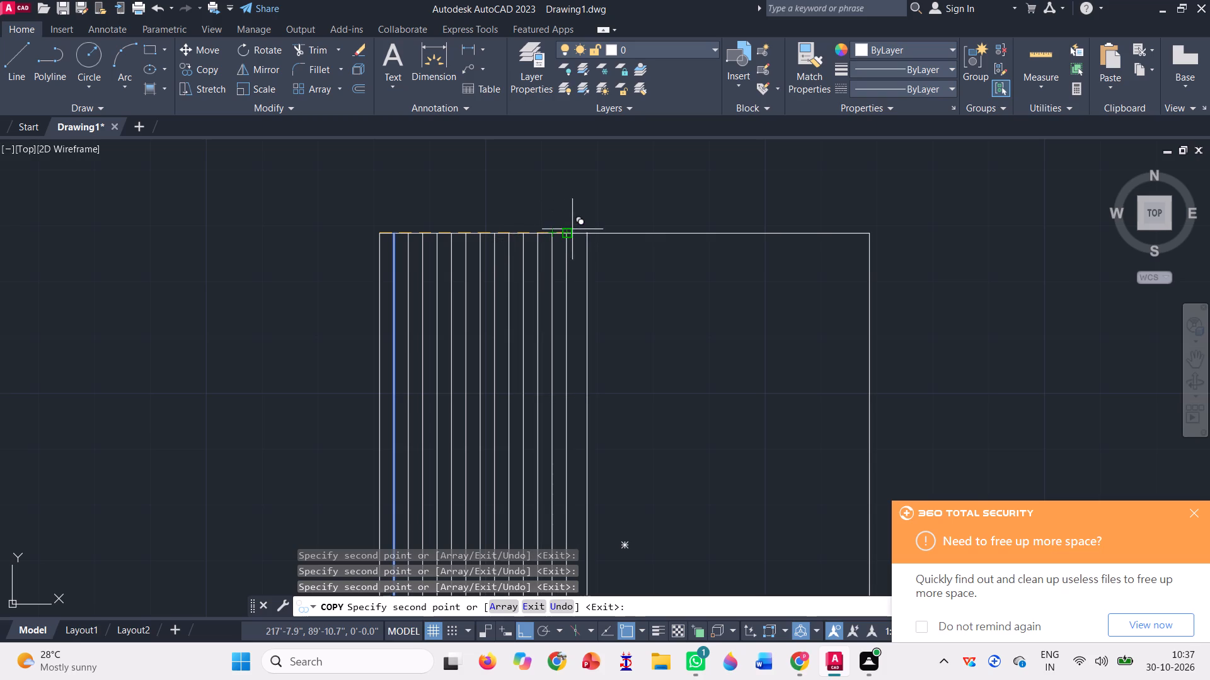
pyautogui.click(570, 237)
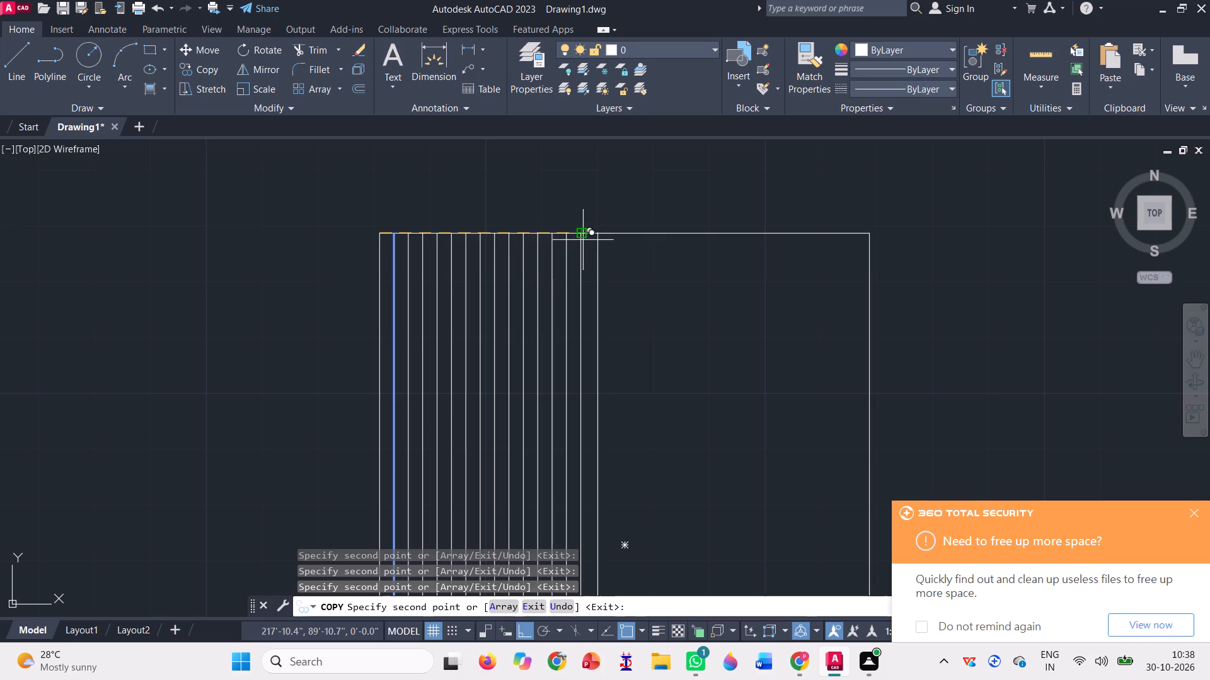
pyautogui.click(583, 235)
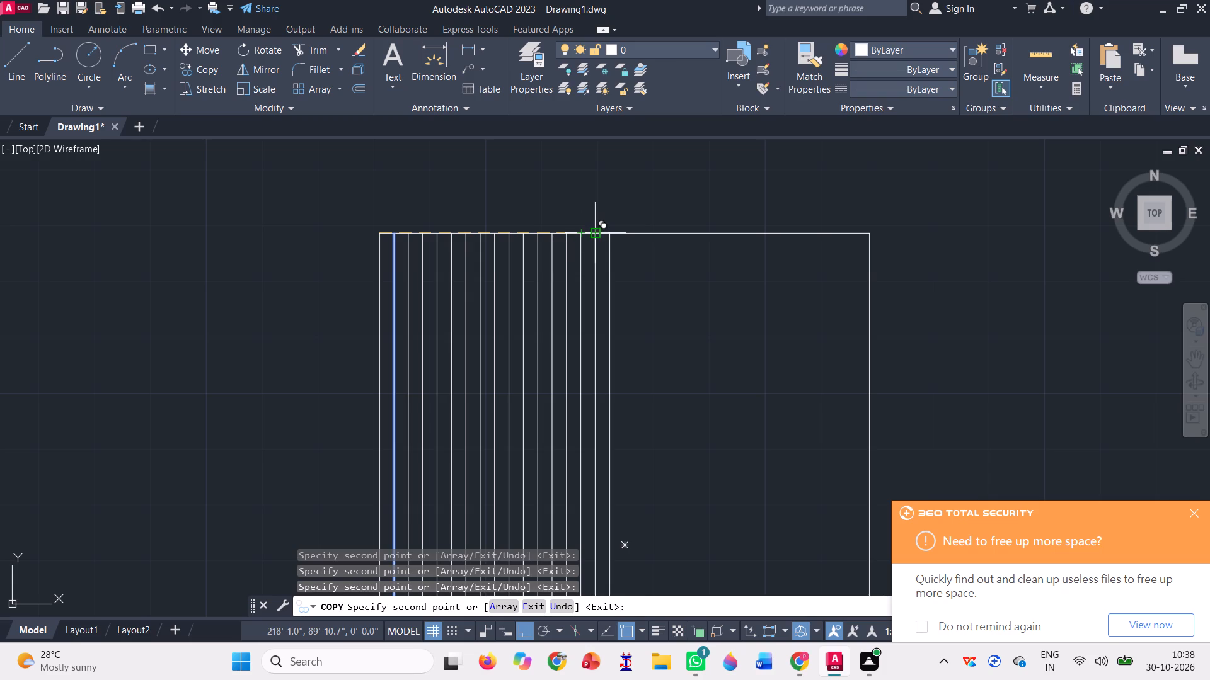
pyautogui.click(591, 235)
pyautogui.click(610, 233)
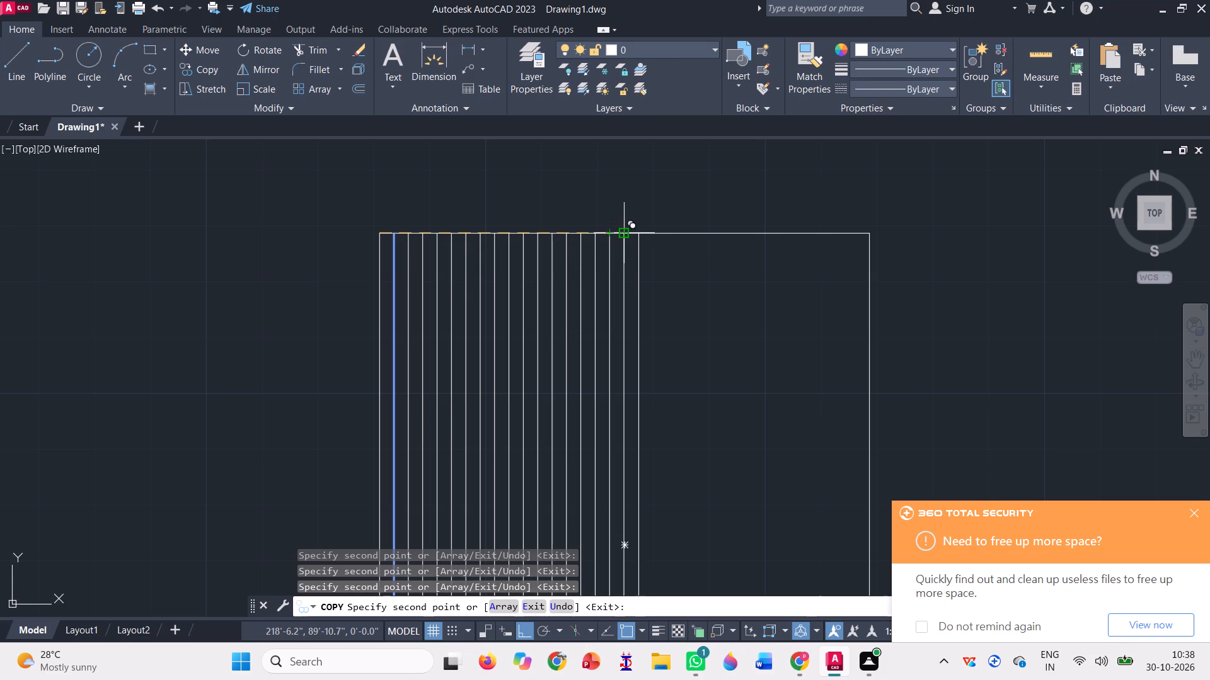
pyautogui.click(623, 229)
pyautogui.click(640, 235)
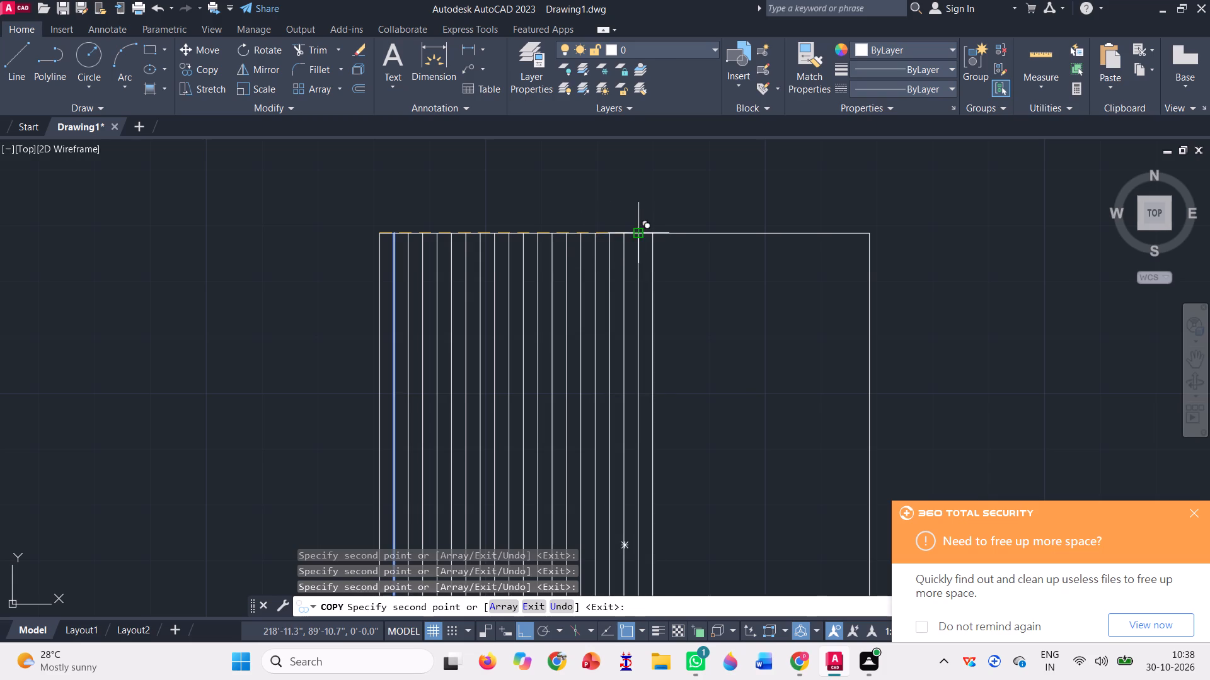
pyautogui.click(654, 237)
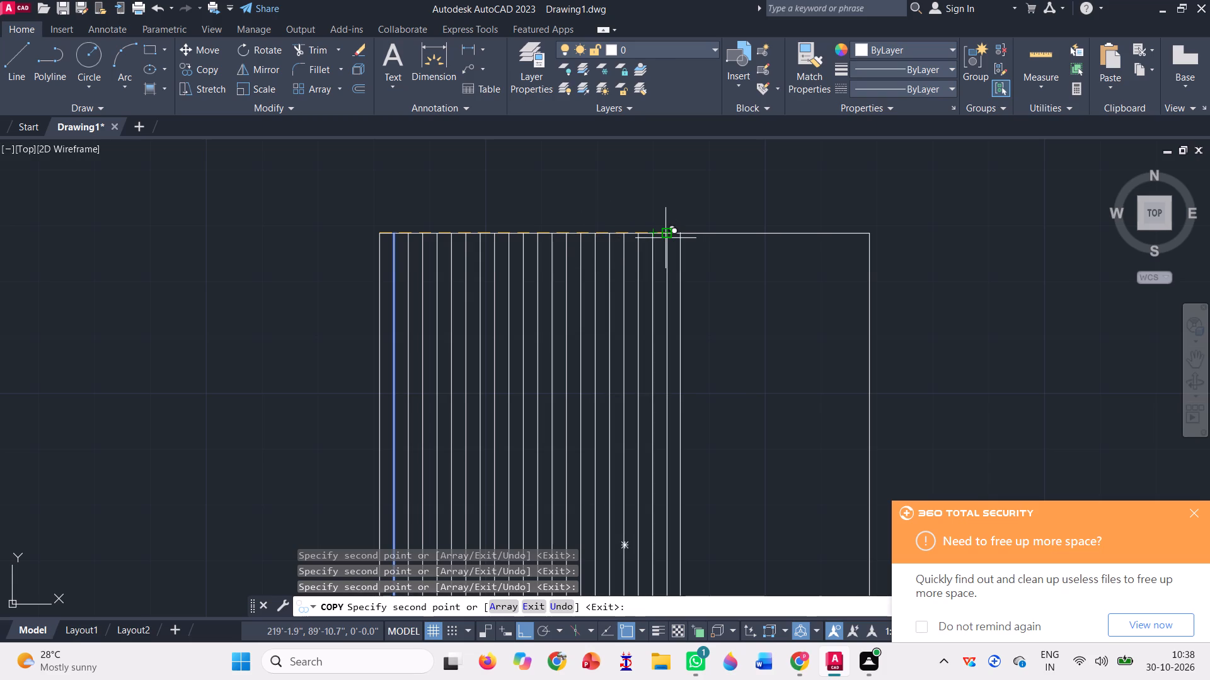
pyautogui.click(667, 232)
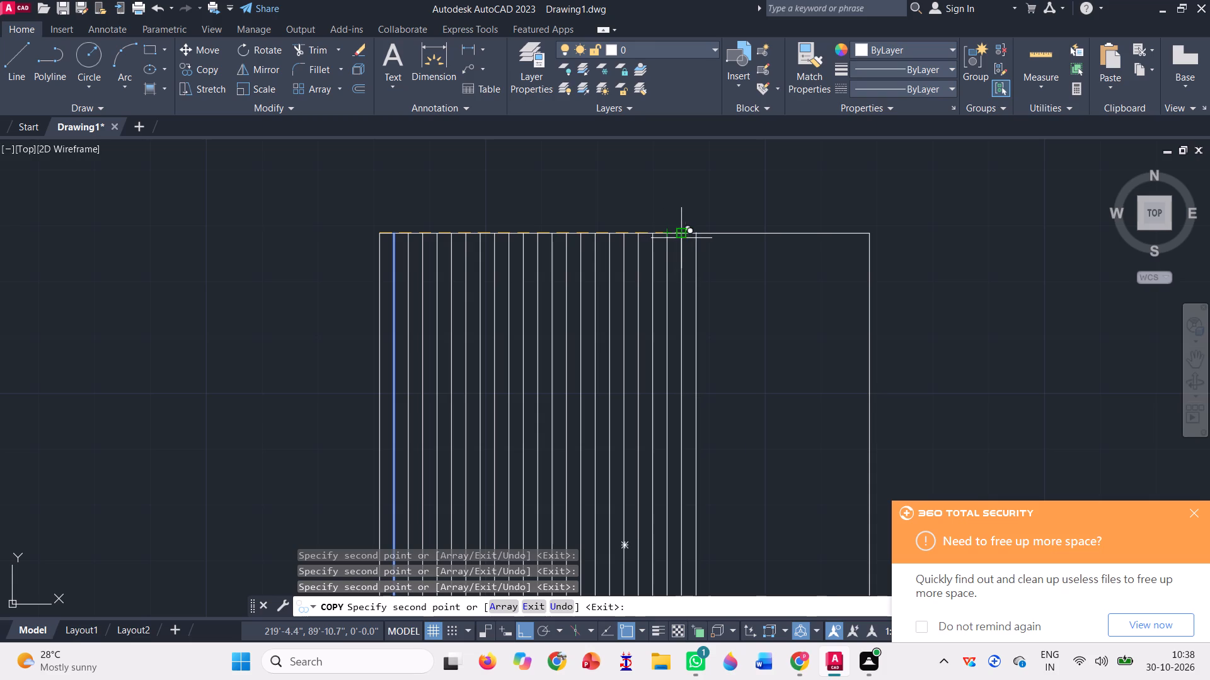
pyautogui.click(681, 233)
# Copy the vertical line at the same spacing across the remaining part of the door rectangle, up to its right edge.
pyautogui.scroll(2, 862, 217)
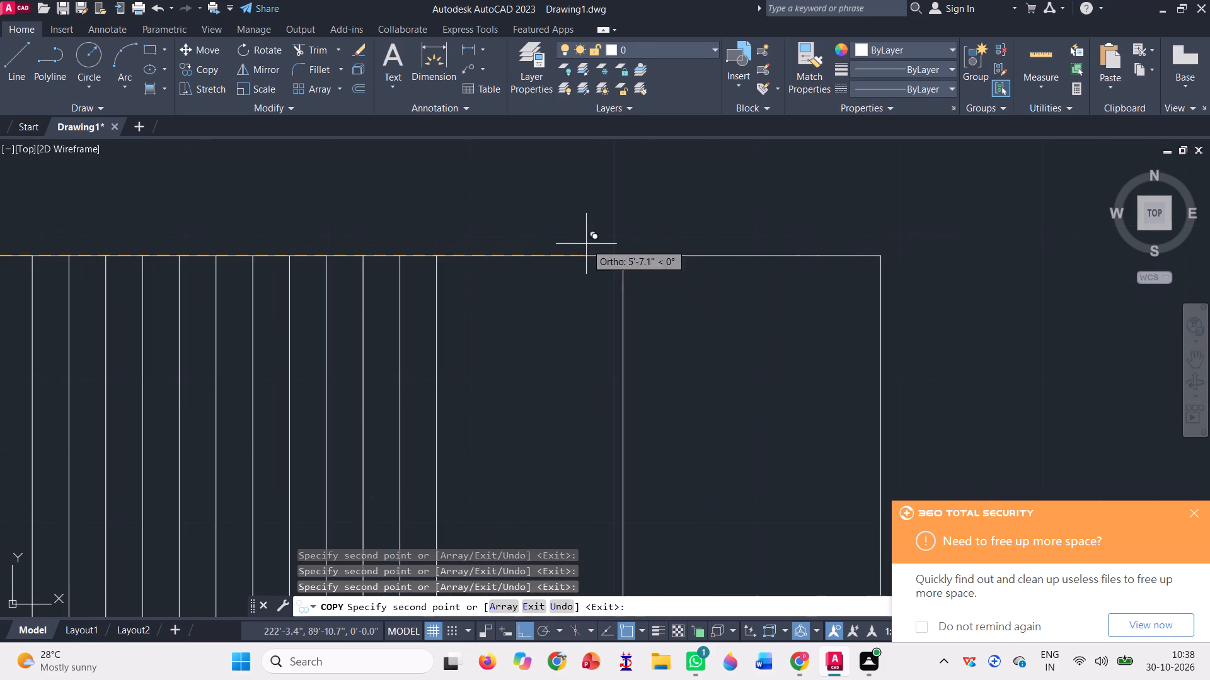
pyautogui.click(437, 254)
pyautogui.click(472, 259)
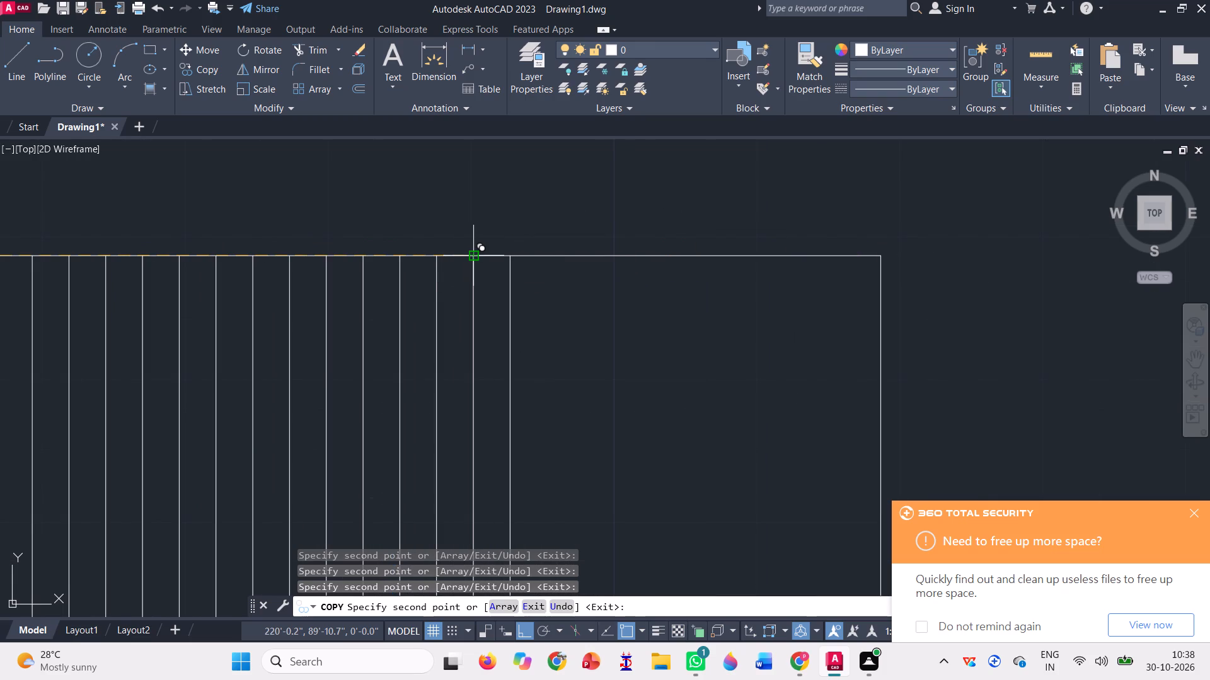
pyautogui.click(512, 253)
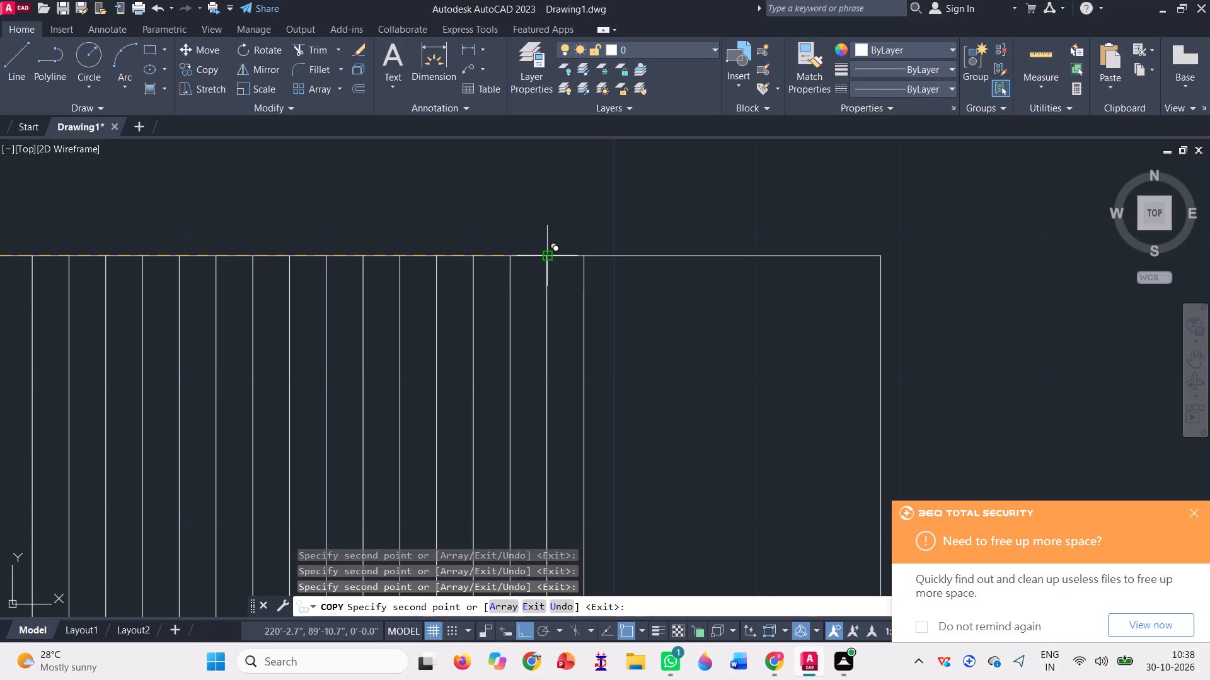
pyautogui.click(544, 258)
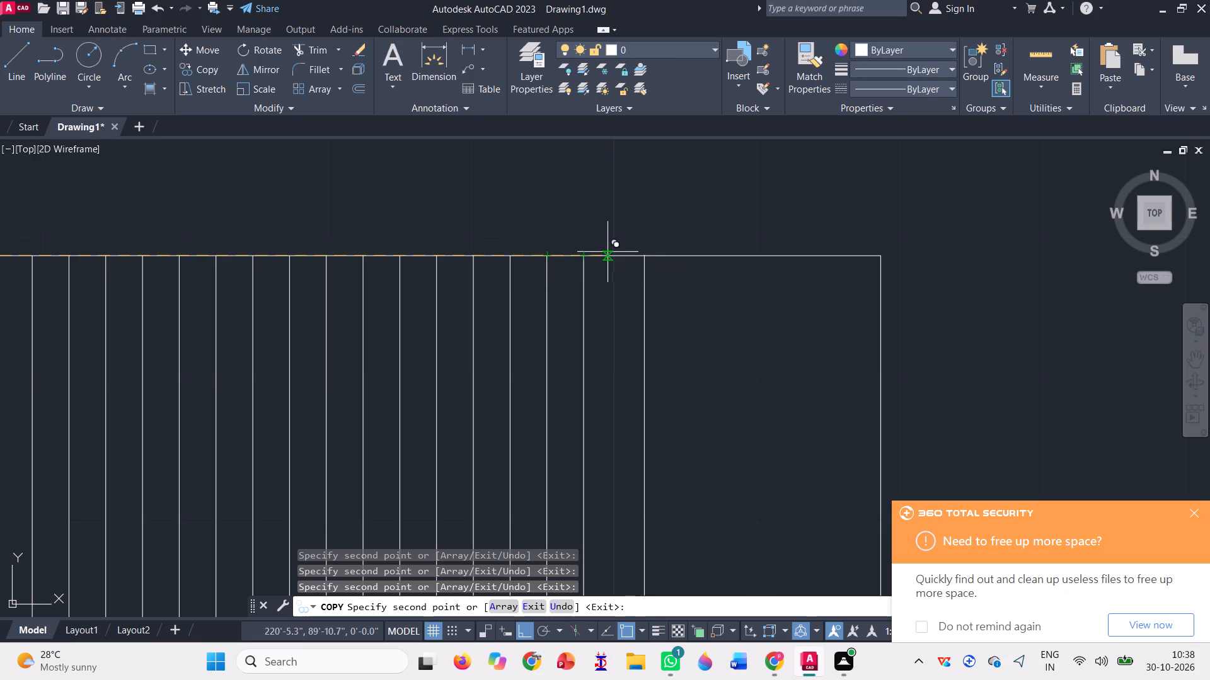
pyautogui.click(584, 254)
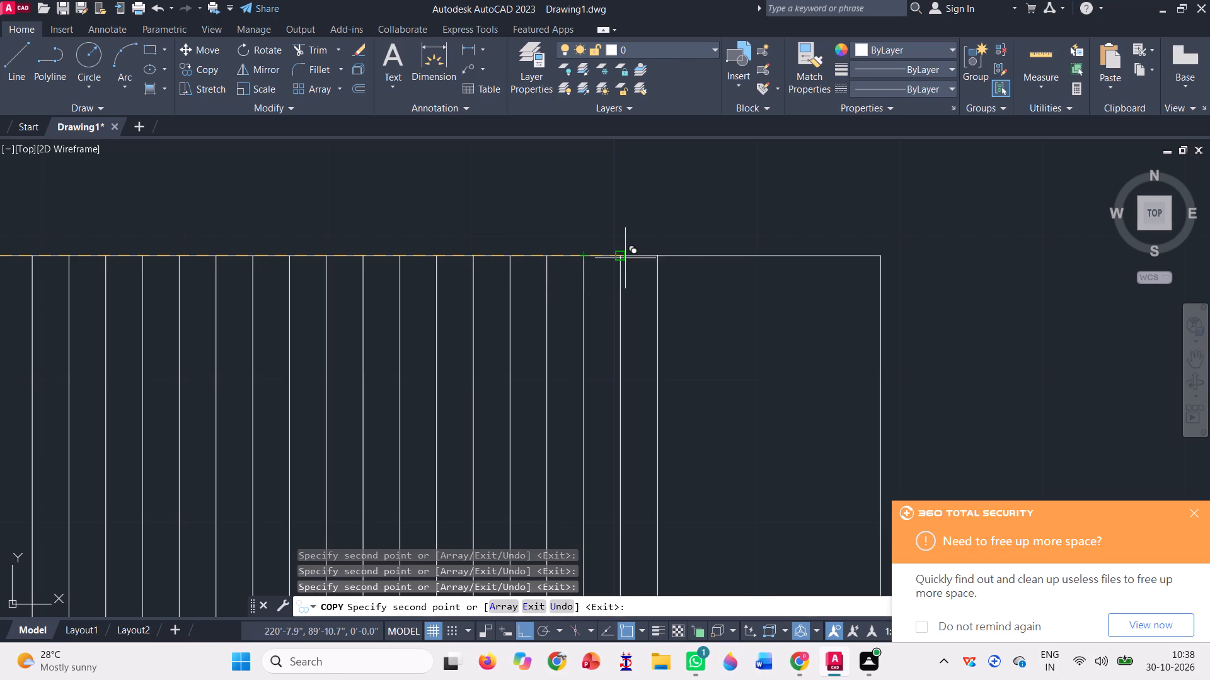
pyautogui.click(621, 258)
pyautogui.click(654, 255)
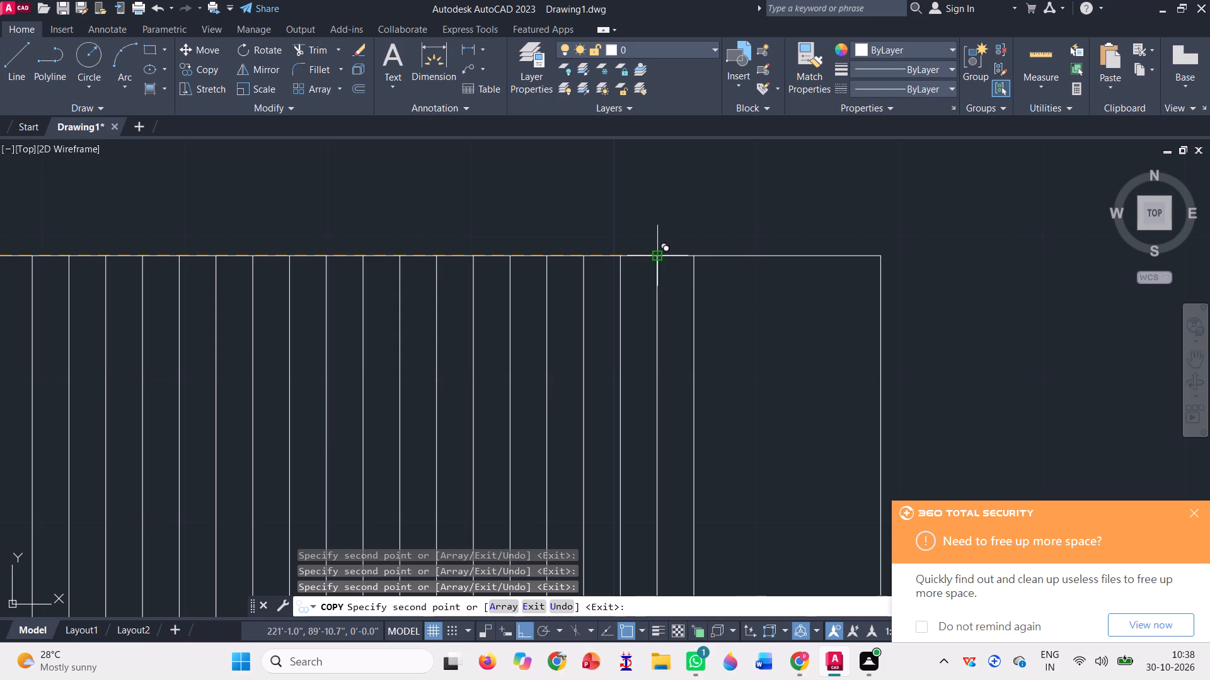
pyautogui.click(694, 257)
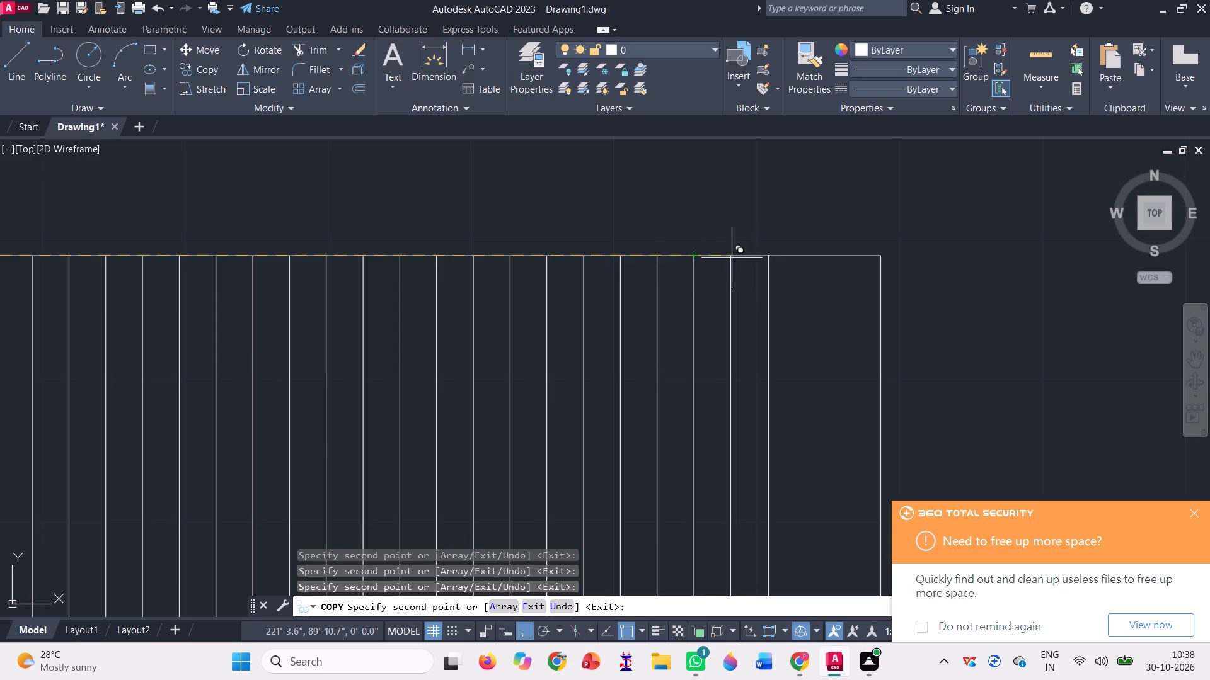
pyautogui.click(734, 258)
pyautogui.click(769, 256)
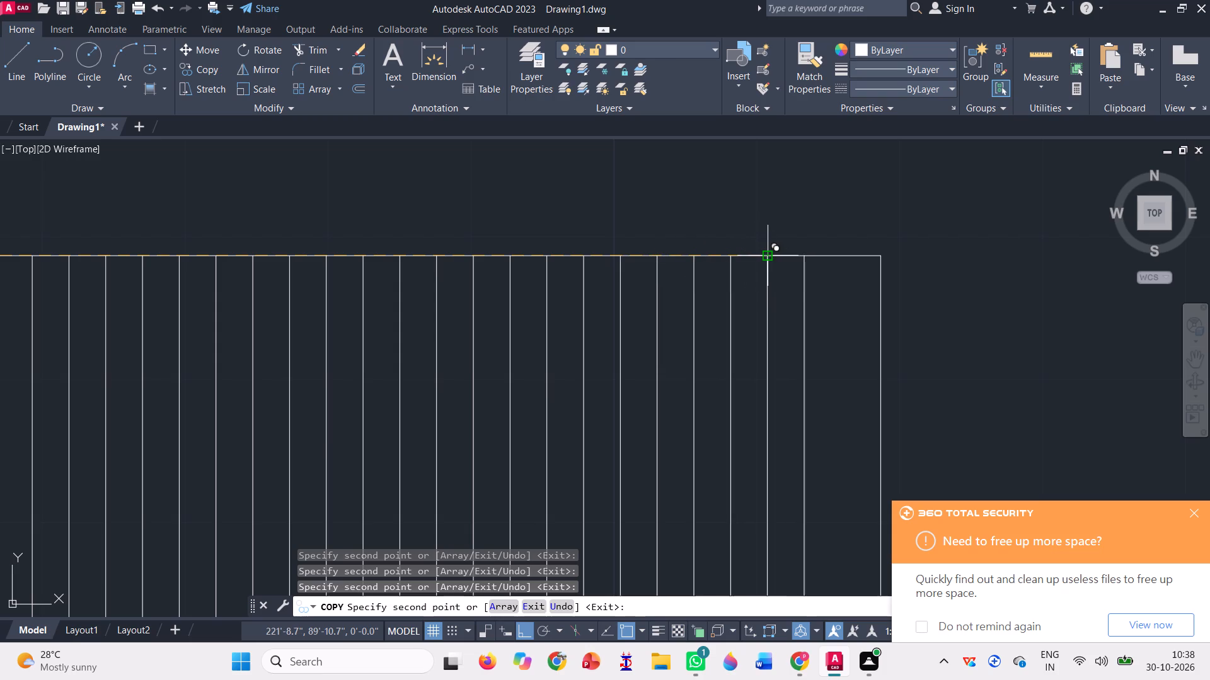
pyautogui.click(801, 256)
pyautogui.scroll(-5, 656, 256)
pyautogui.press('space')
# With 45° polar tracking, draw a diagonal from the top of the eighth vertical line in from the door's right edge, down past that edge.
pyautogui.scroll(1, 696, 255)
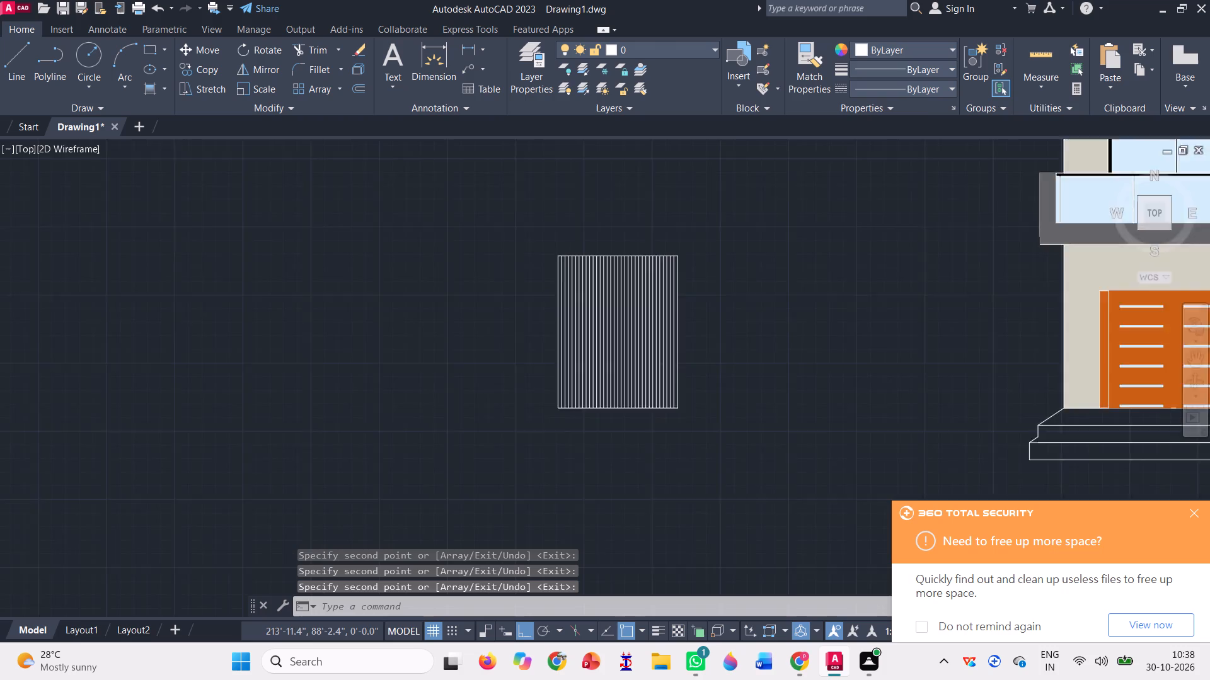
pyautogui.press('l')
pyautogui.press('Return')
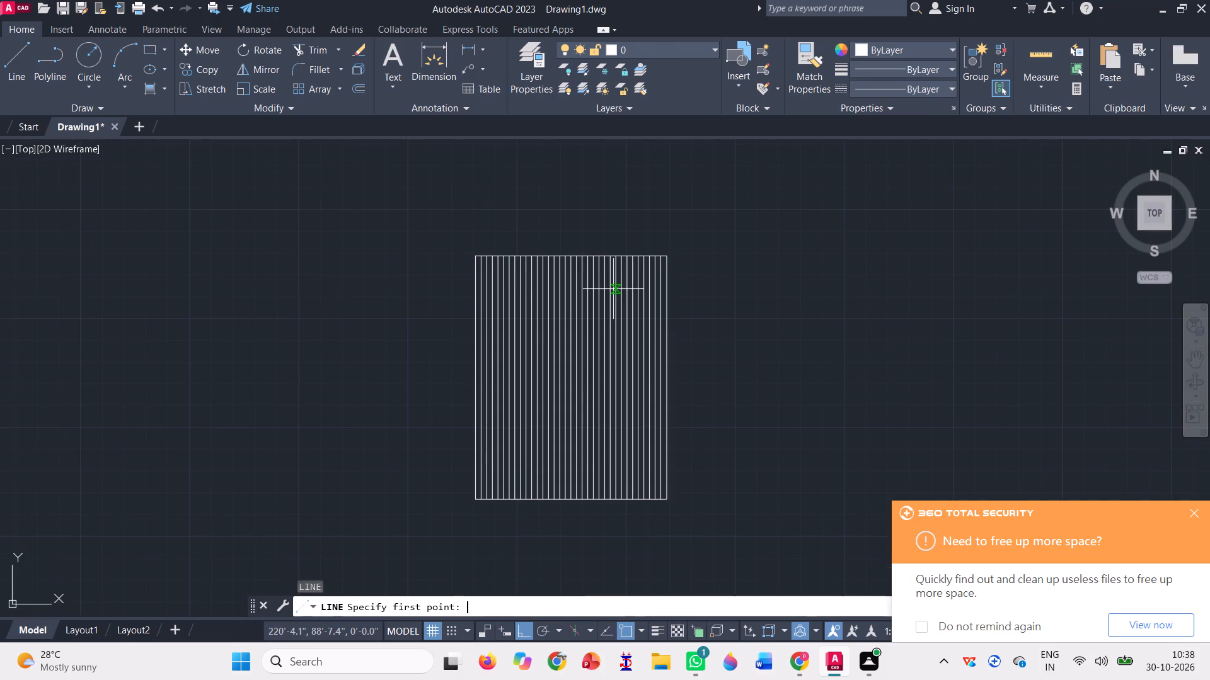
pyautogui.press('F8')
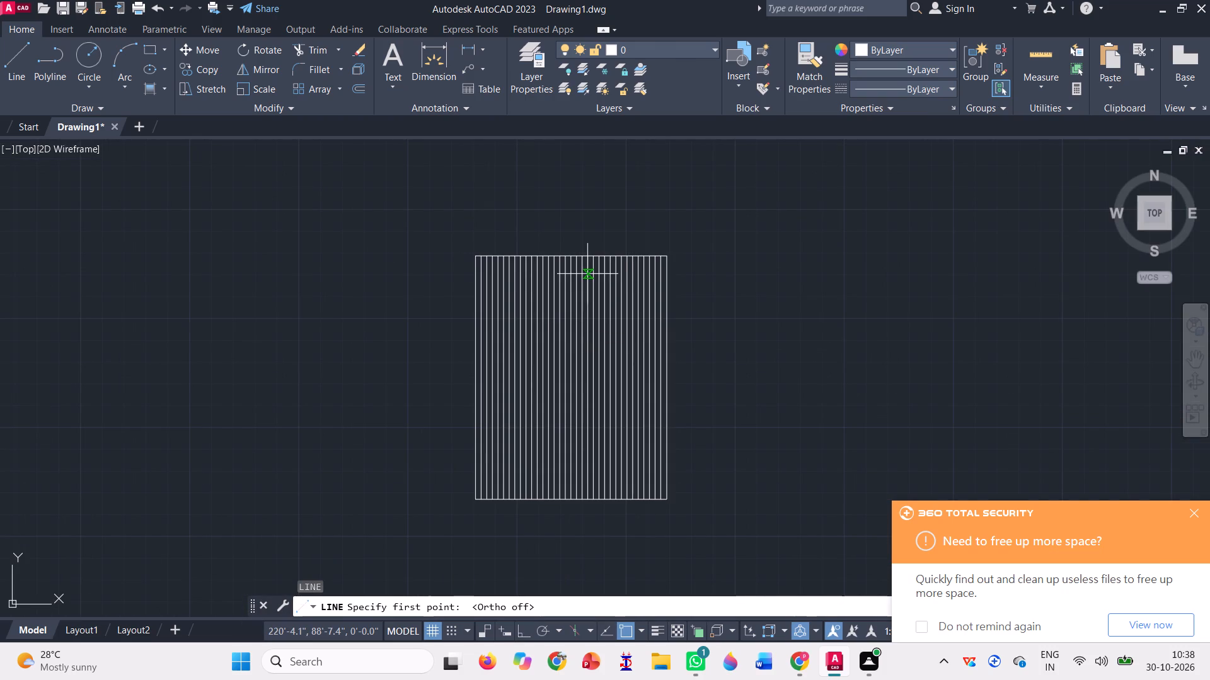
pyautogui.scroll(1, 597, 266)
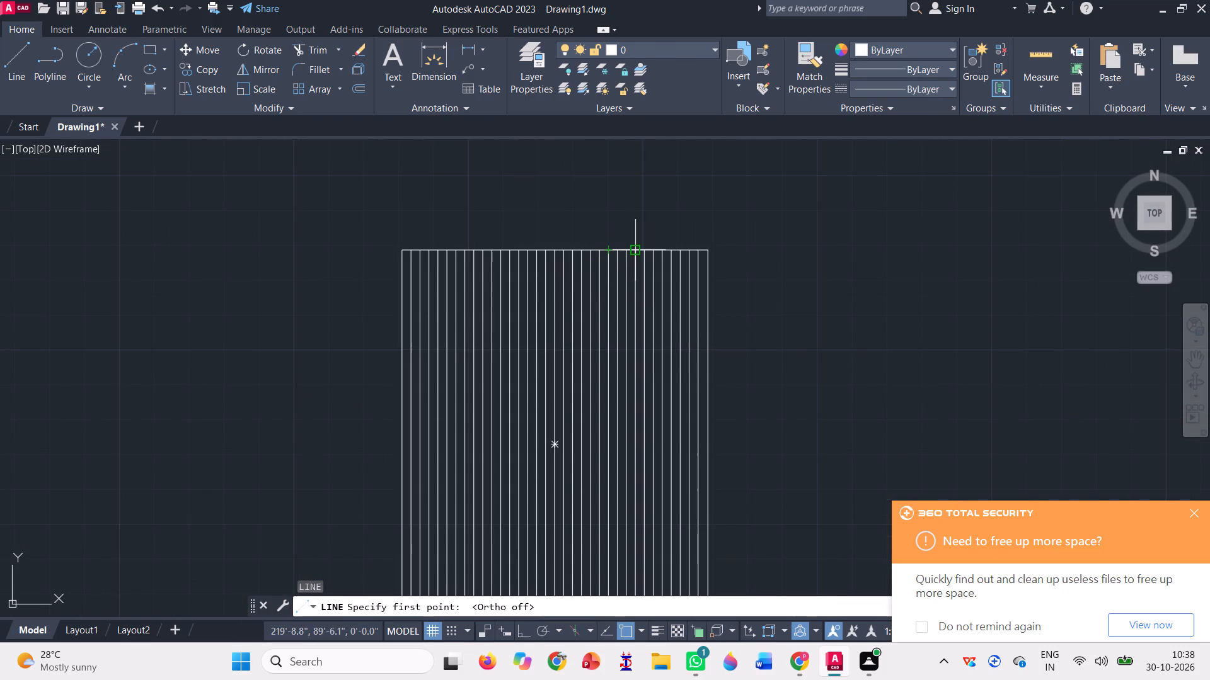
pyautogui.click(639, 249)
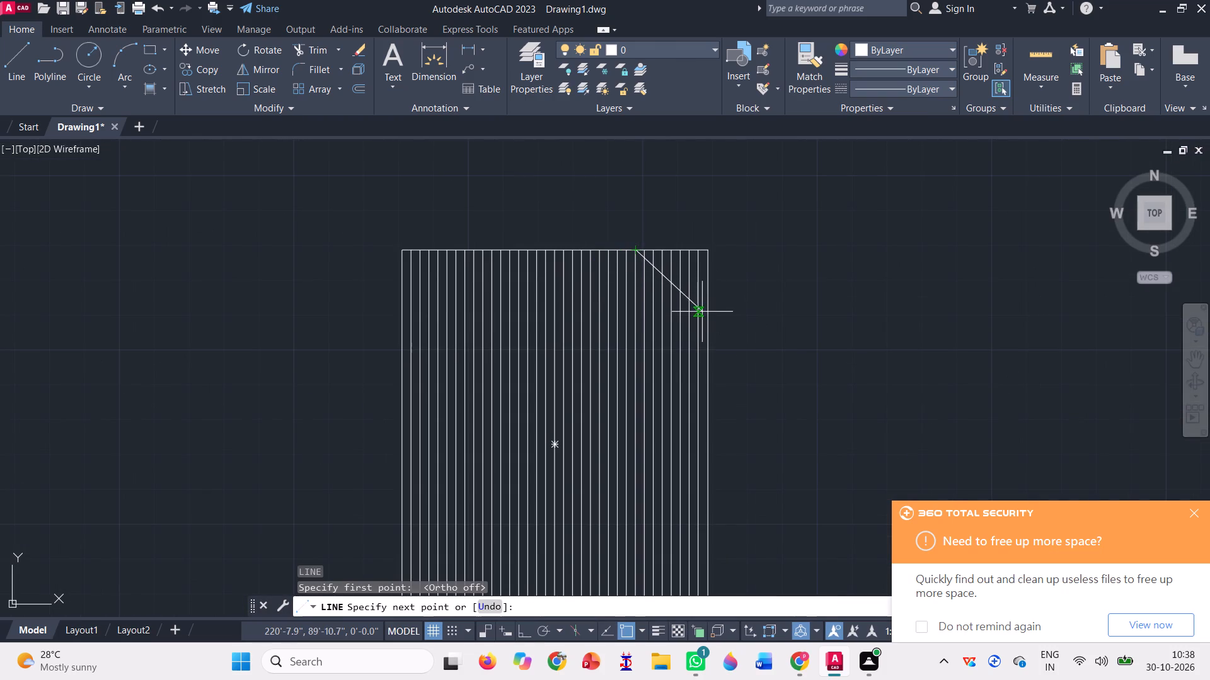
pyautogui.scroll(2, 712, 306)
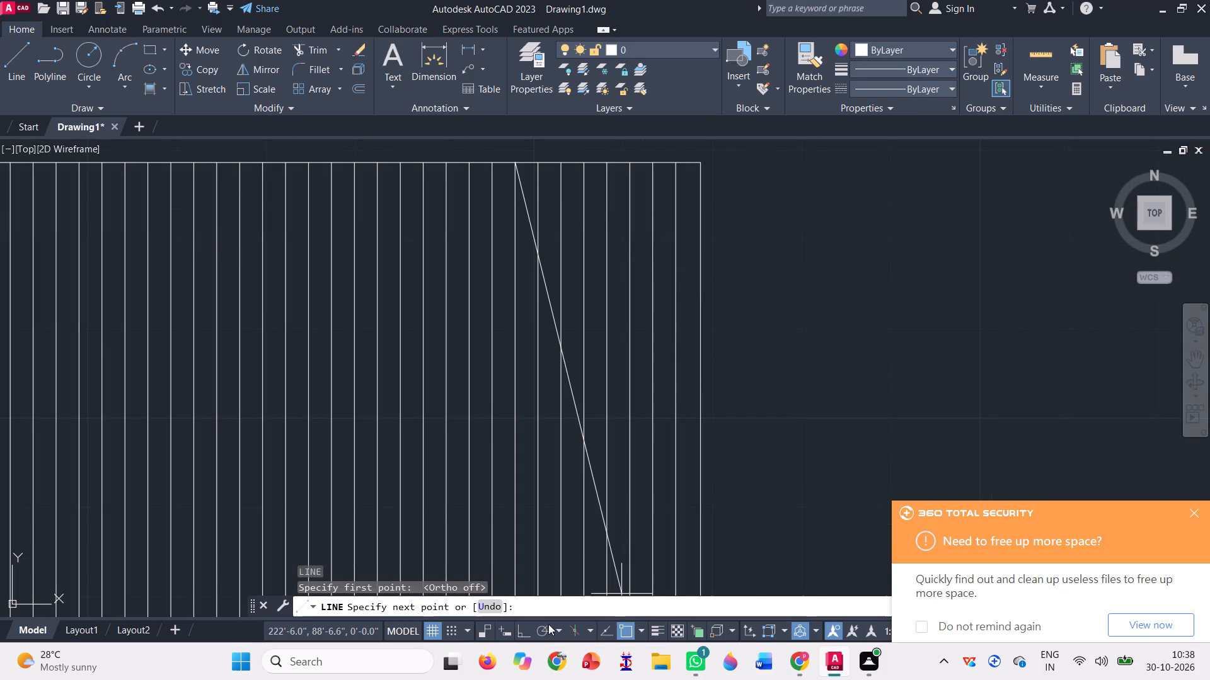
pyautogui.click(546, 626)
pyautogui.click(556, 632)
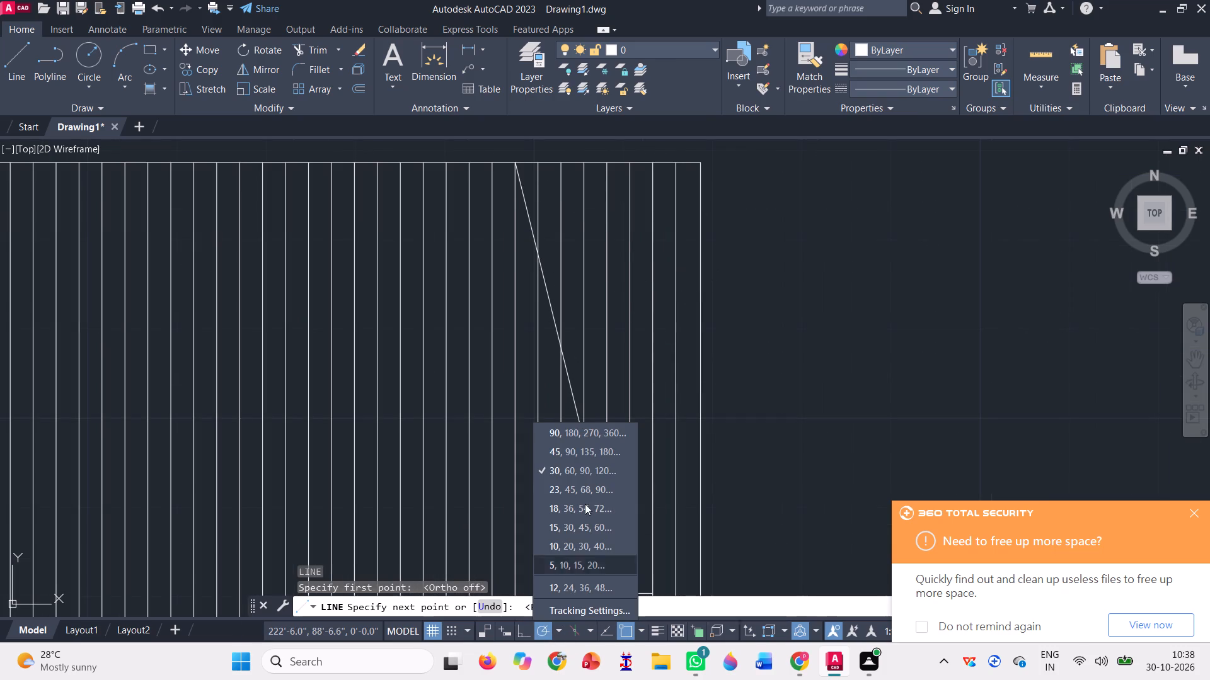
pyautogui.click(567, 451)
pyautogui.scroll(-1, 559, 464)
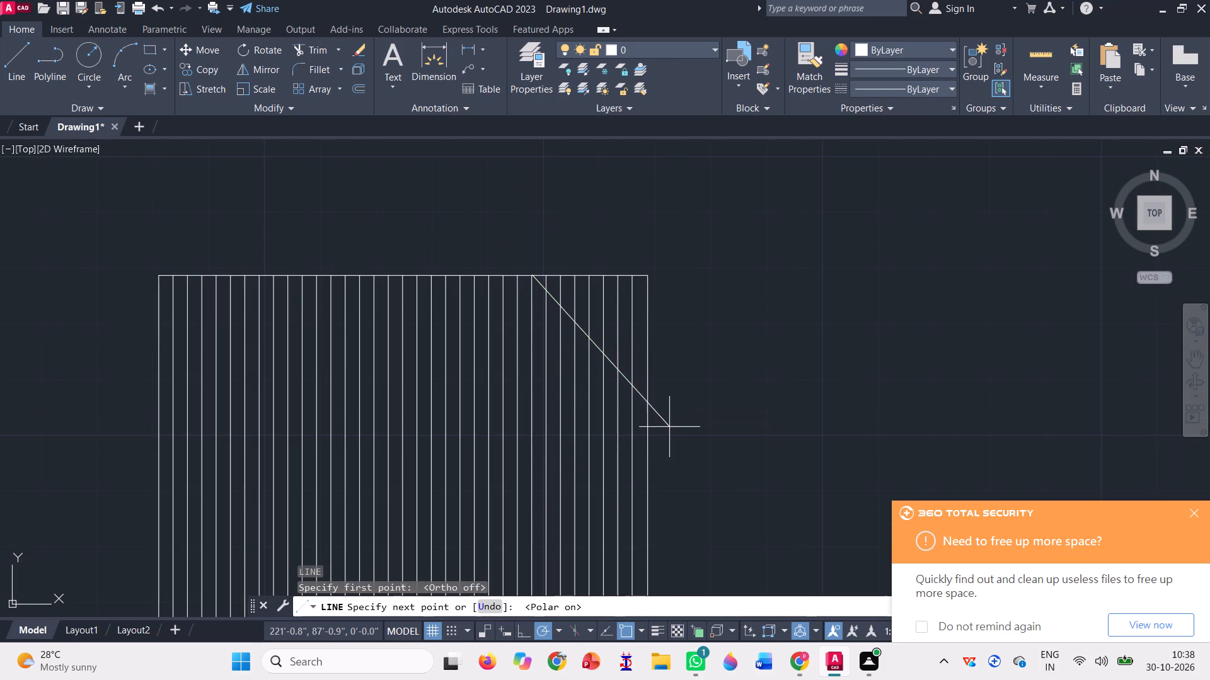
pyautogui.click(673, 426)
pyautogui.press('space')
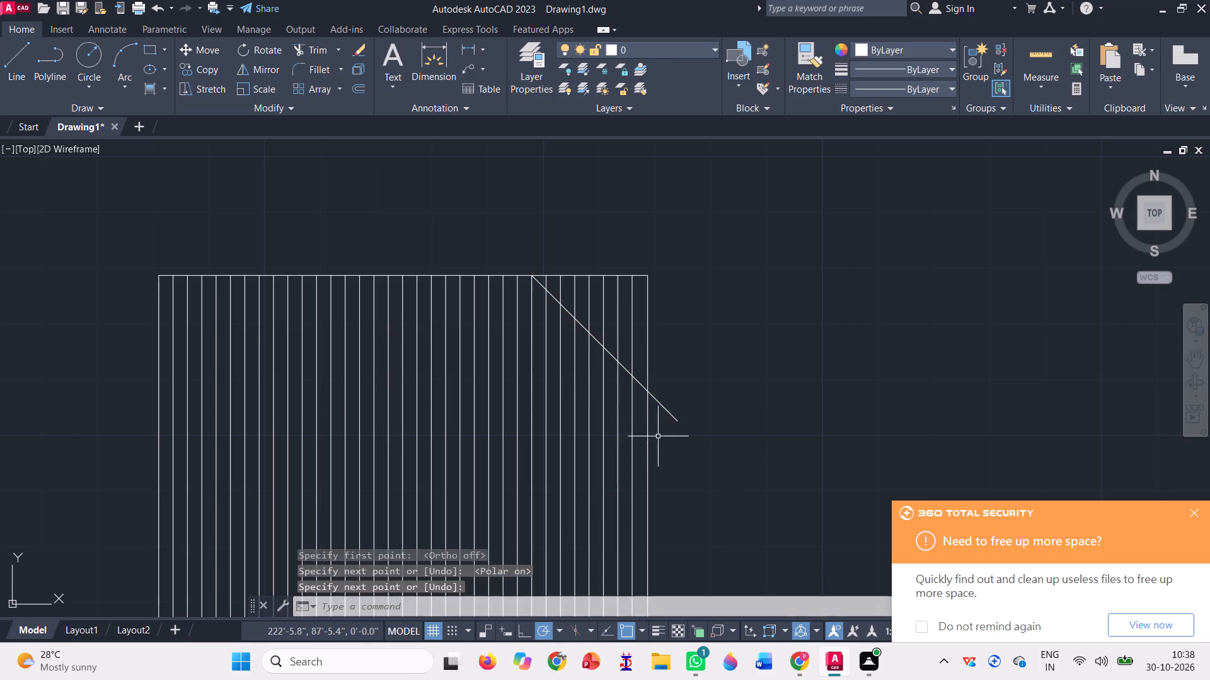
# Copy the diagonal line from its top end to the tops of the two vertical lines immediately to its left.
pyautogui.scroll(1, 669, 412)
pyautogui.click(667, 410)
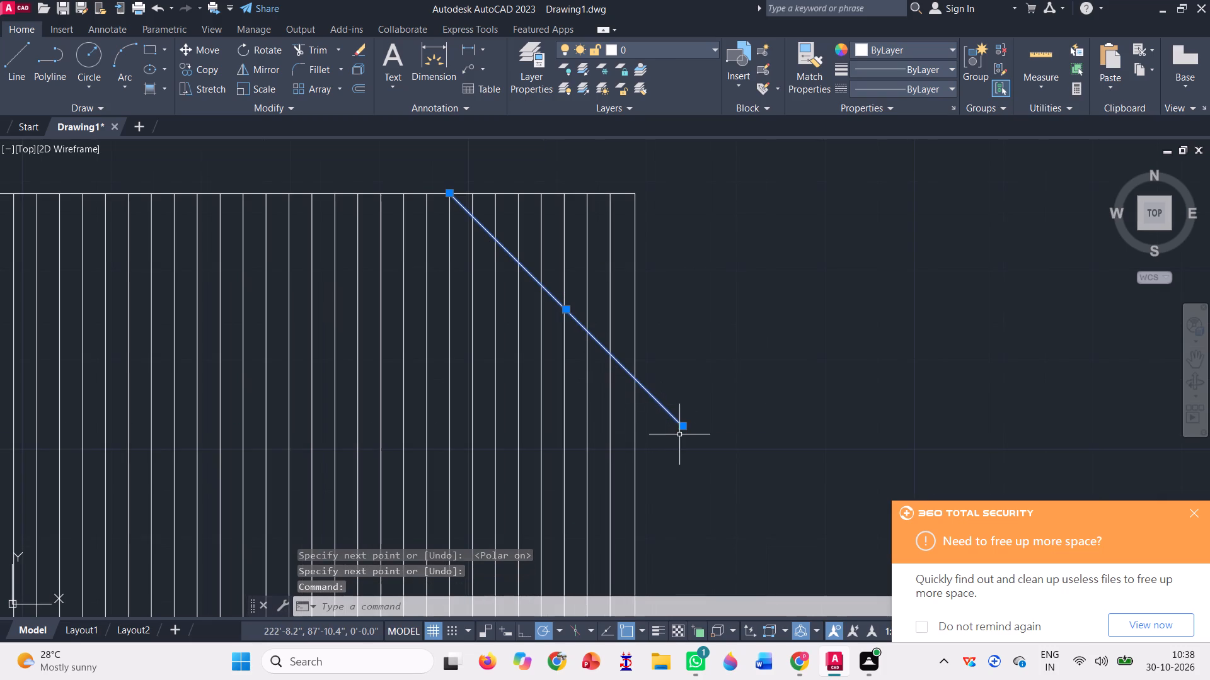
pyautogui.write('co')
pyautogui.press('space')
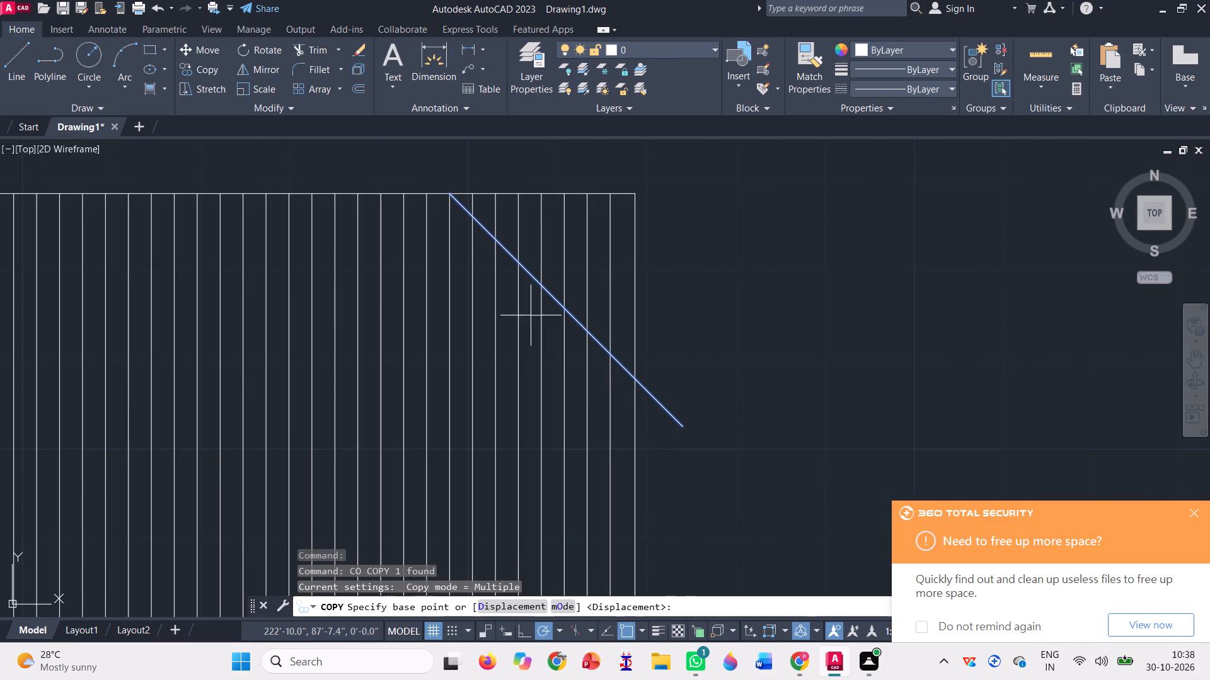
pyautogui.scroll(2, 459, 195)
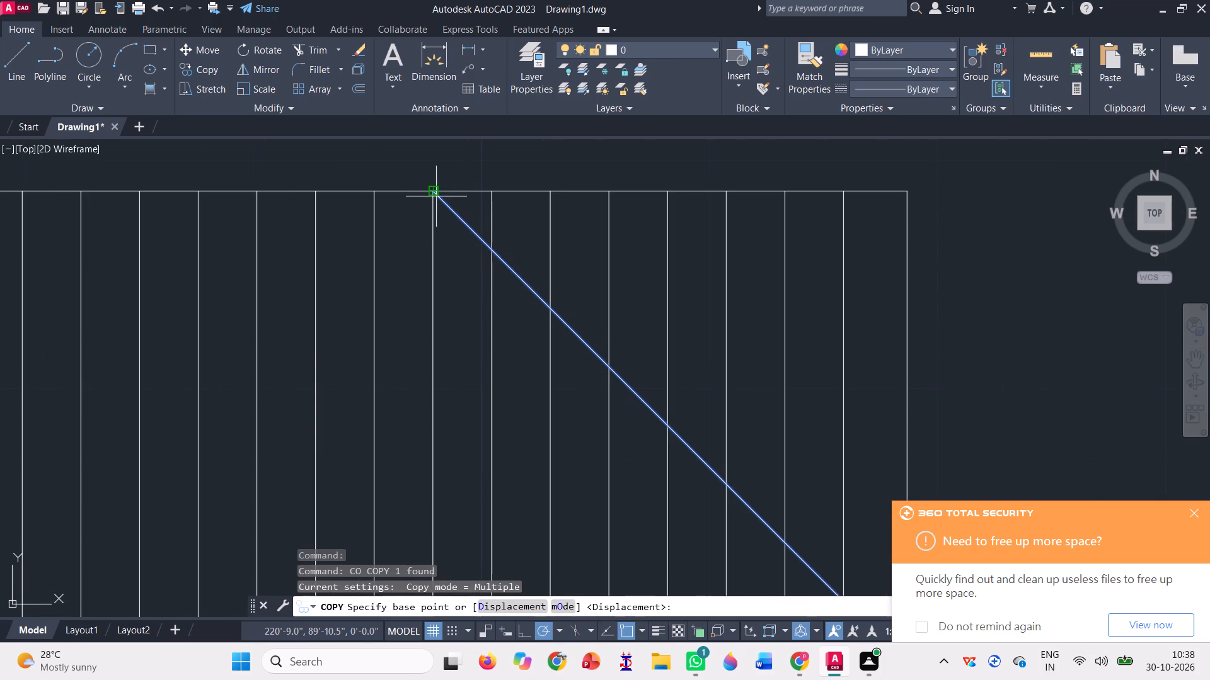
pyautogui.click(432, 188)
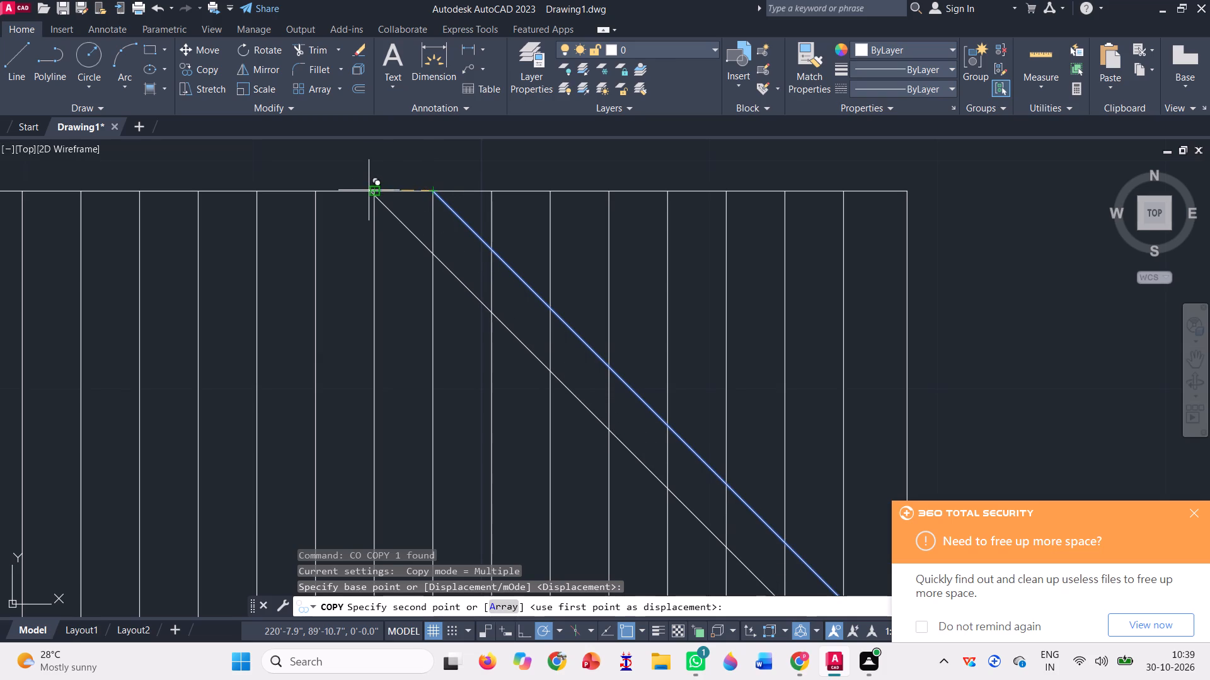
pyautogui.click(376, 191)
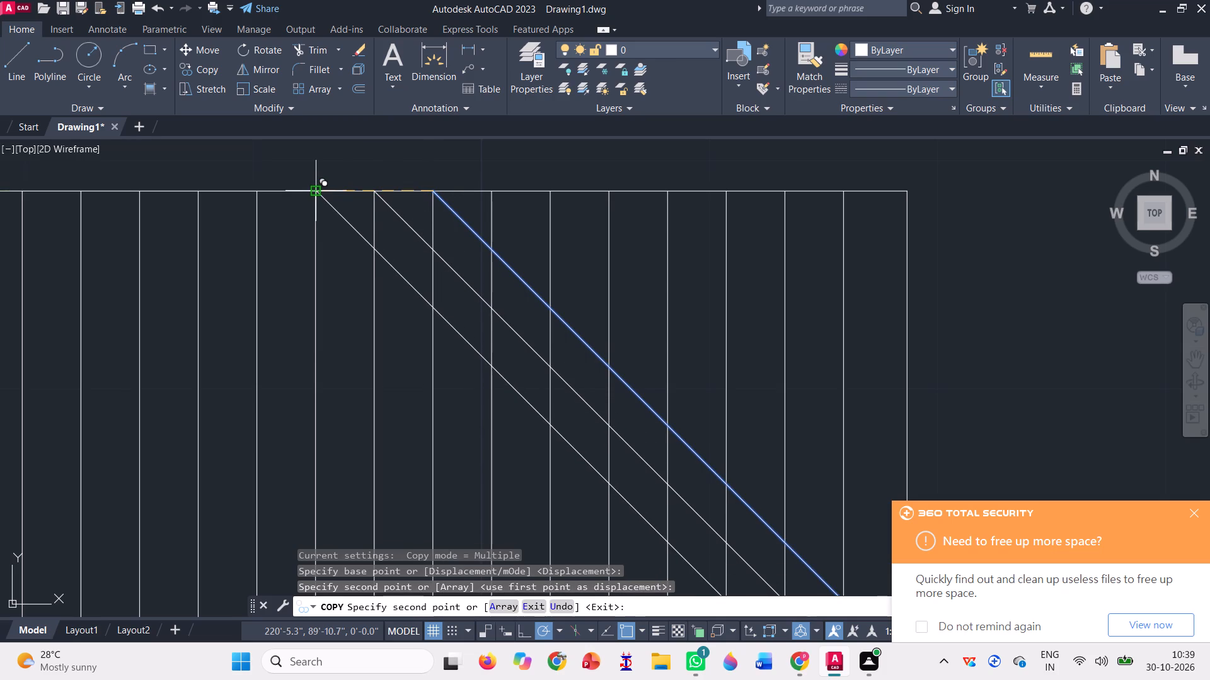
pyautogui.click(317, 190)
# Place three more copies of the diagonal at the tops of the 13th, 12th and 11th vertical lines from the door's left edge.
pyautogui.scroll(-3, 430, 179)
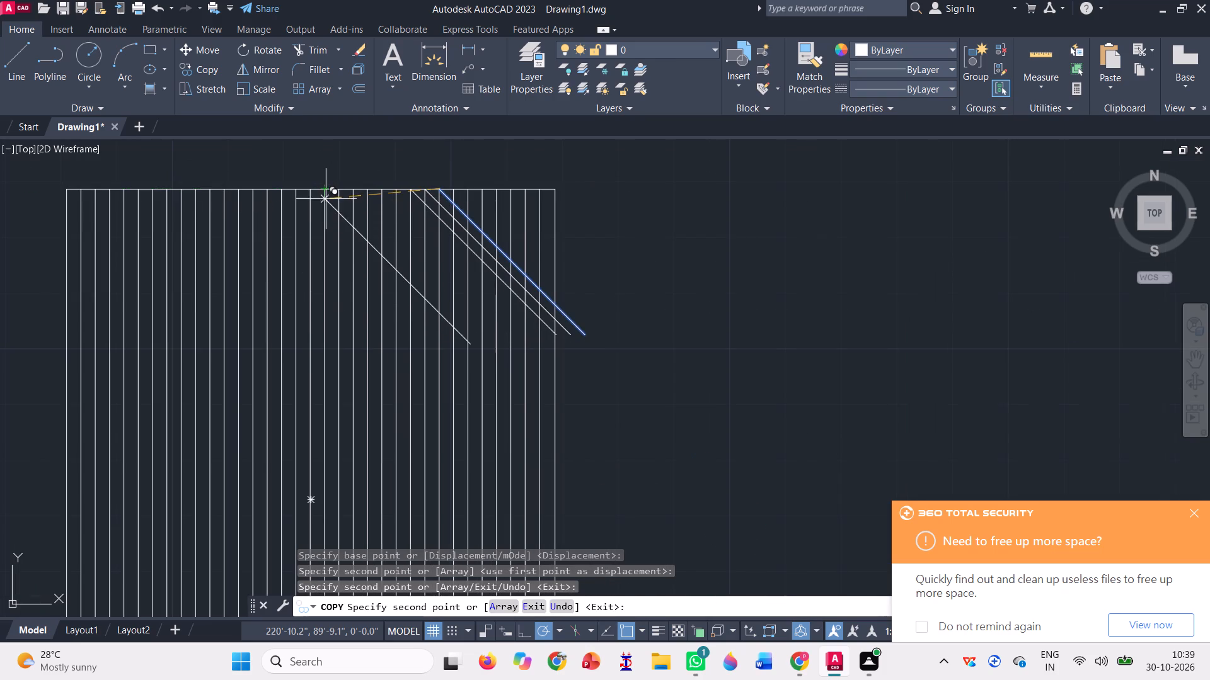
pyautogui.scroll(1, 251, 191)
pyautogui.click(251, 190)
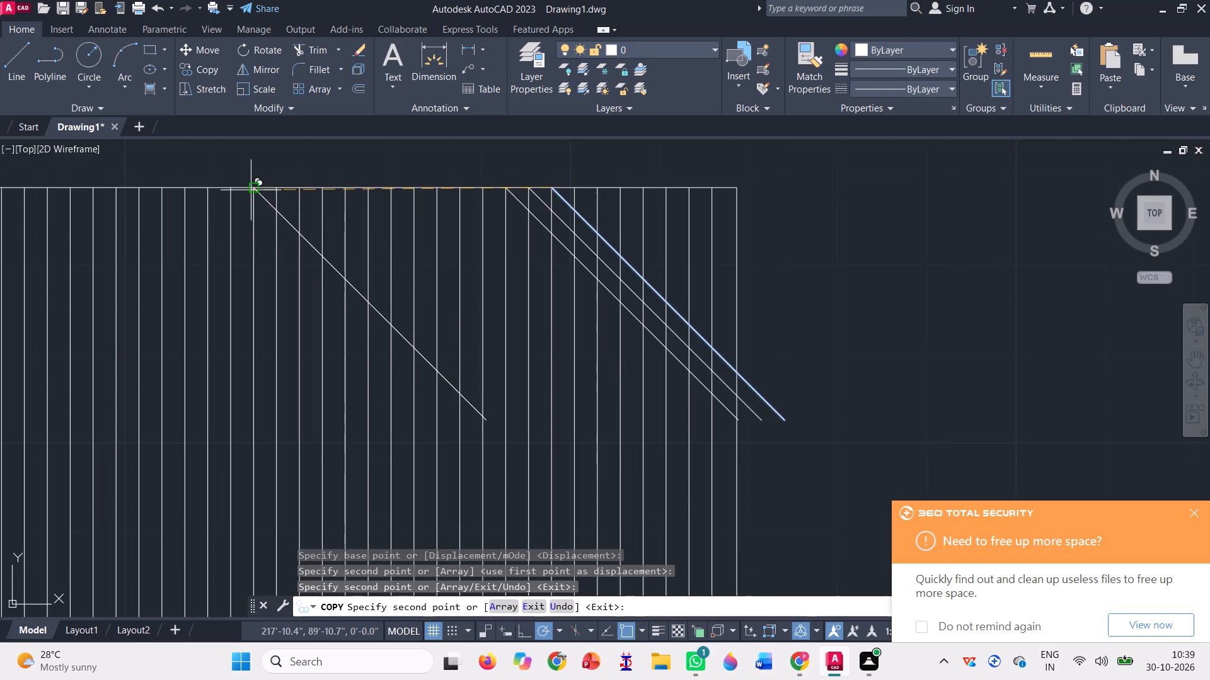
pyautogui.click(229, 184)
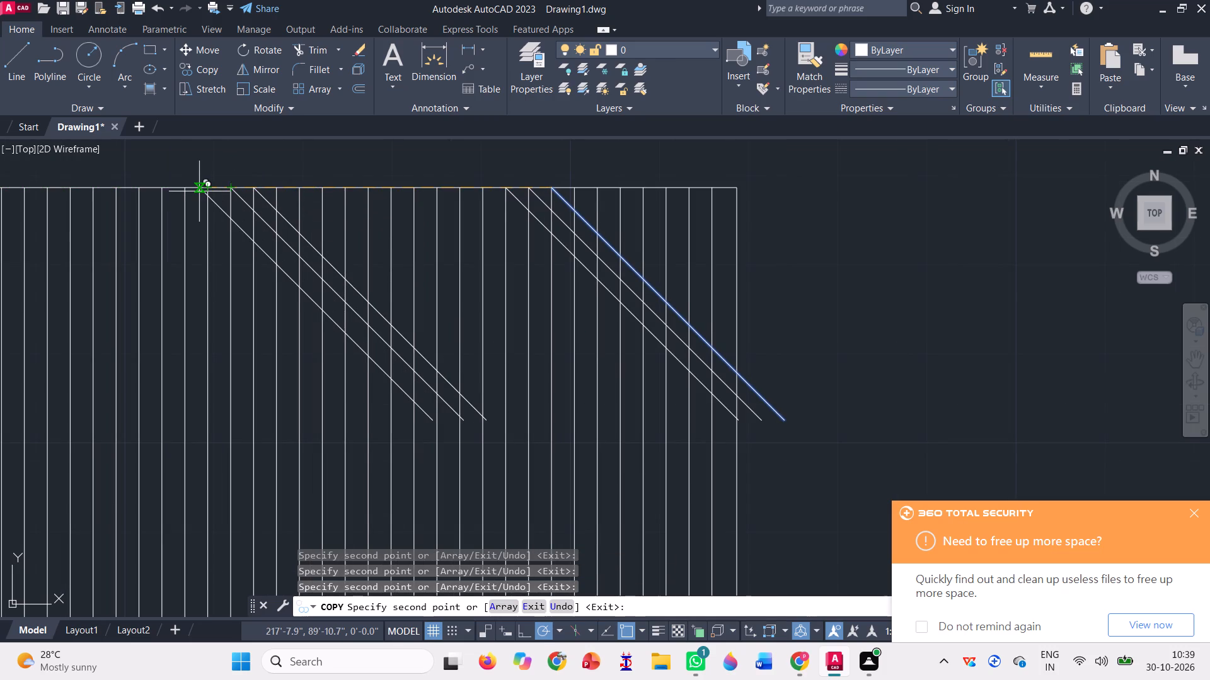
pyautogui.click(204, 191)
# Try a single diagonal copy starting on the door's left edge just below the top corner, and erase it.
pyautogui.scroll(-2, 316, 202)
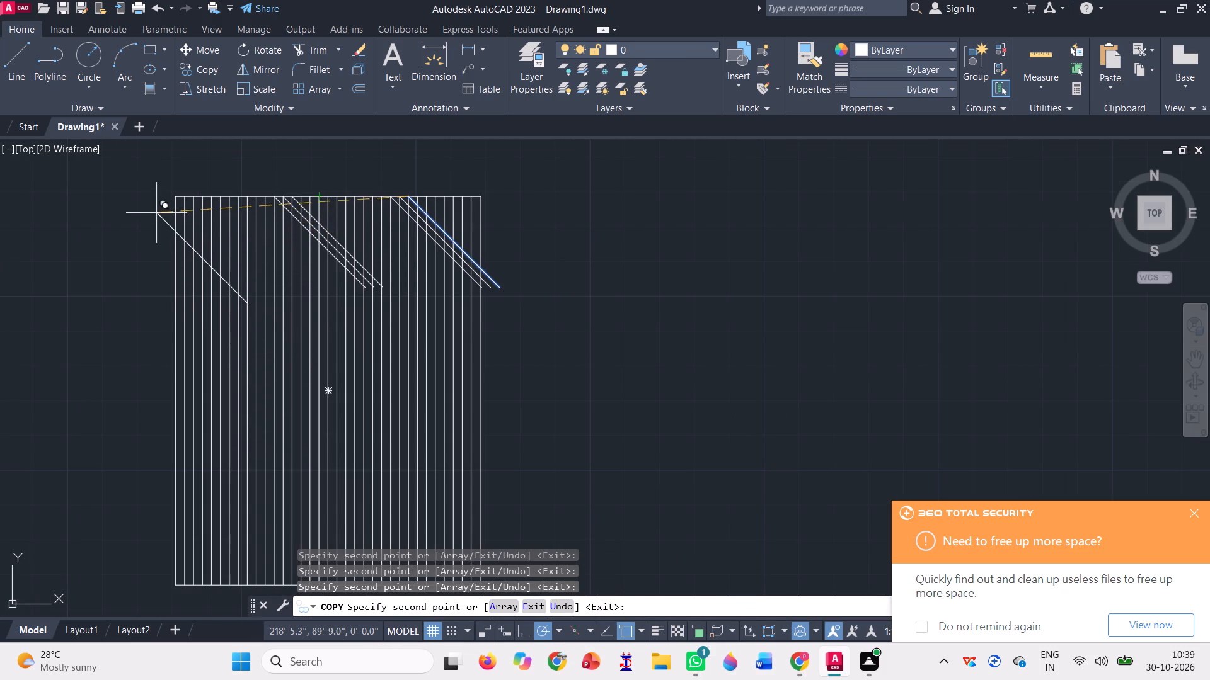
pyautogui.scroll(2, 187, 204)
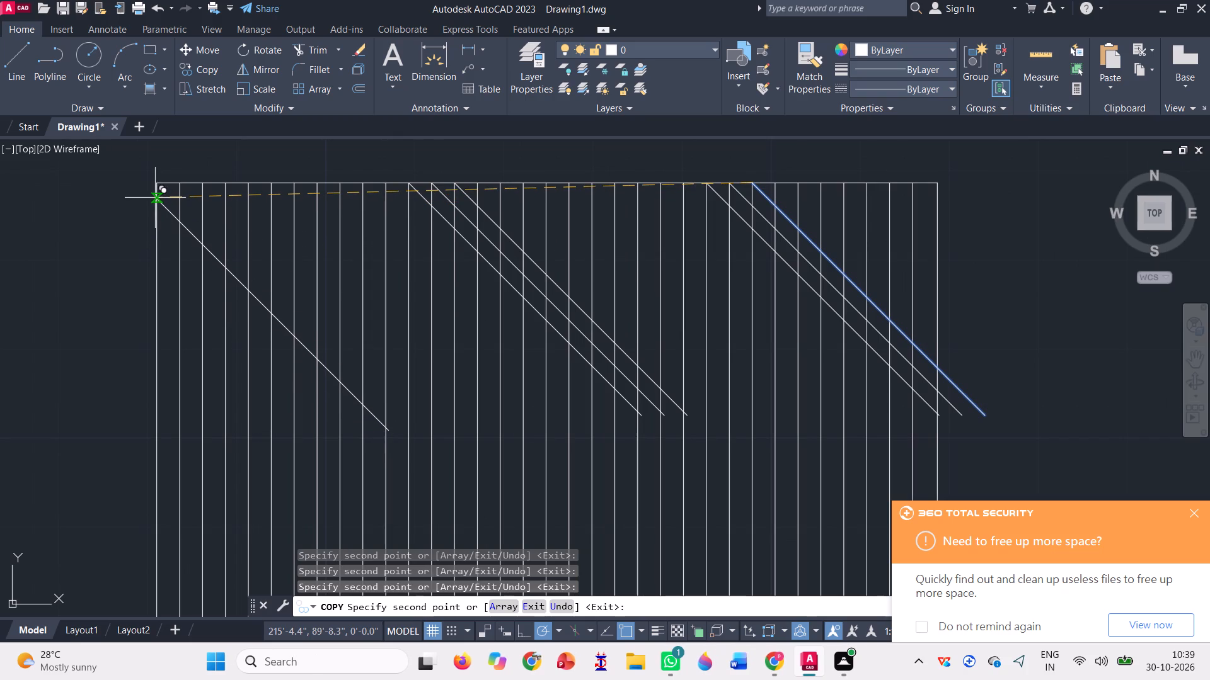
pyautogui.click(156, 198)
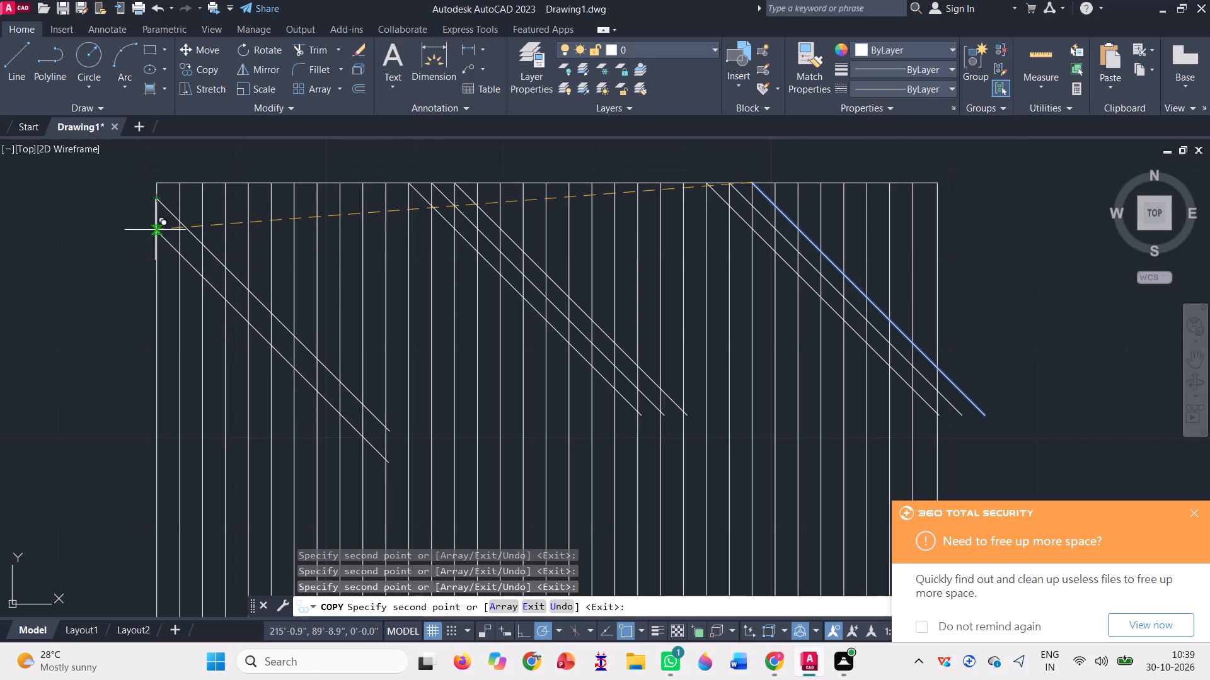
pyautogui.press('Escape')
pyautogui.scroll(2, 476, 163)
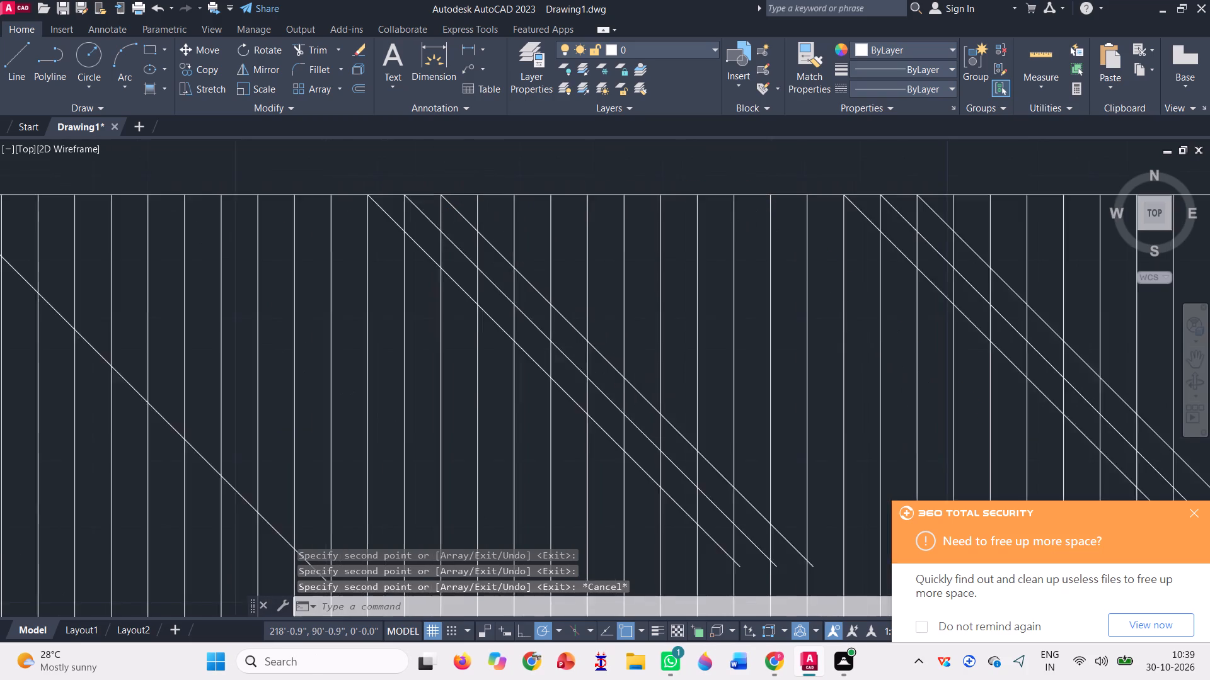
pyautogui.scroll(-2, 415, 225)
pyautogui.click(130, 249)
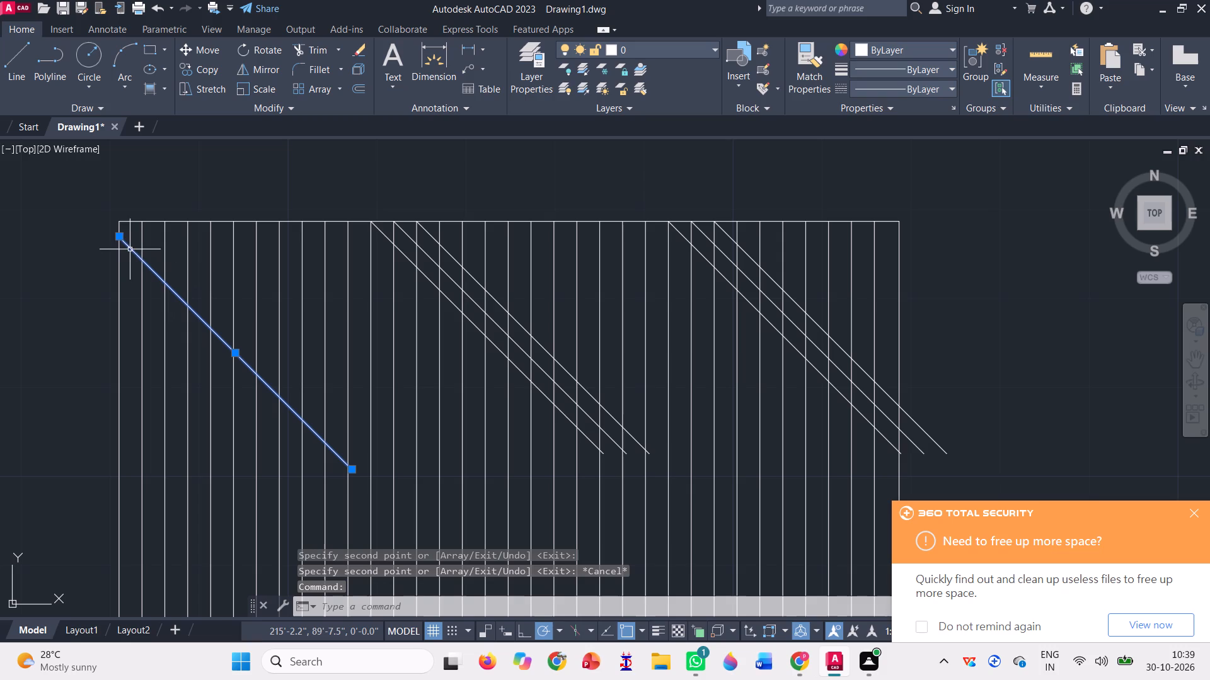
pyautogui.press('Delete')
# Copy the middle group of three diagonals so its rightmost line starts on the door's left edge just below the top corner.
pyautogui.scroll(1, 419, 266)
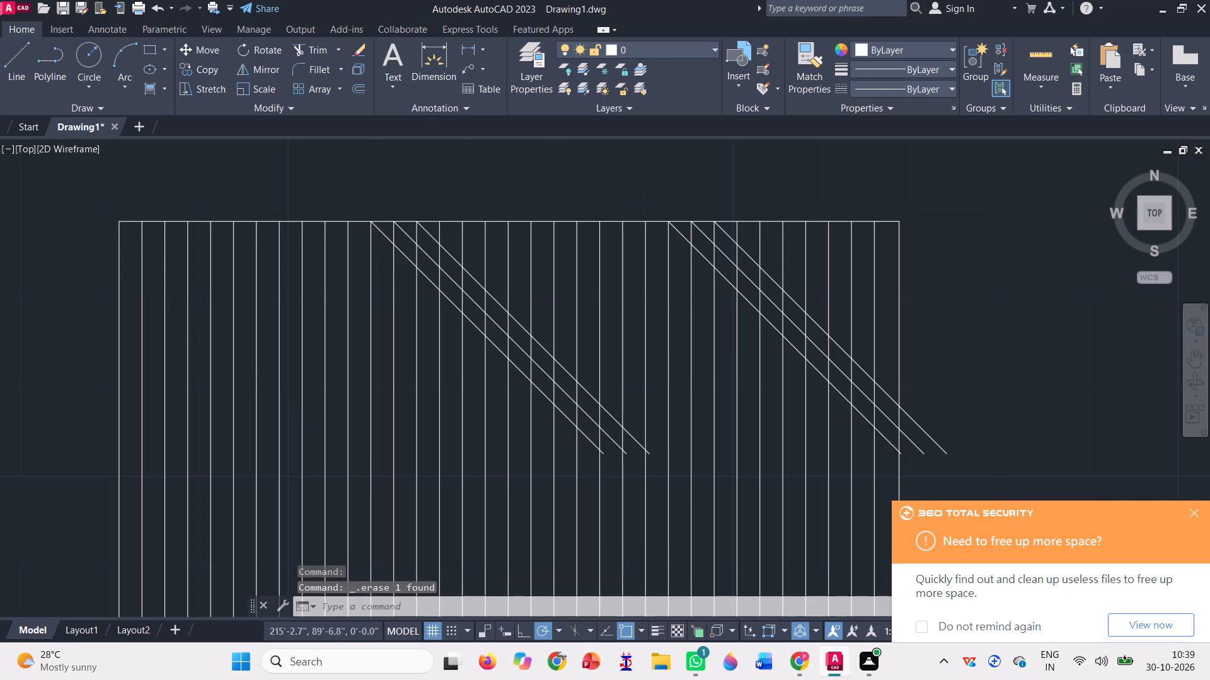
pyautogui.scroll(1, 419, 266)
pyautogui.click(450, 173)
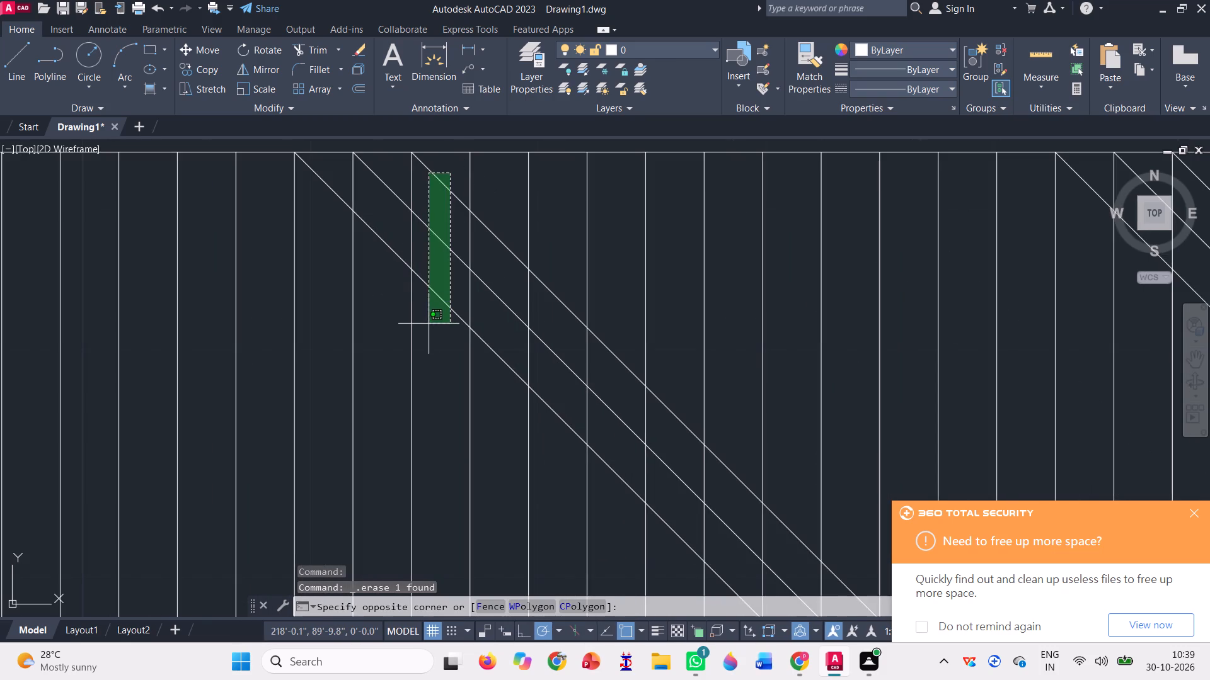
pyautogui.click(429, 323)
pyautogui.scroll(-2, 427, 327)
pyautogui.write('co')
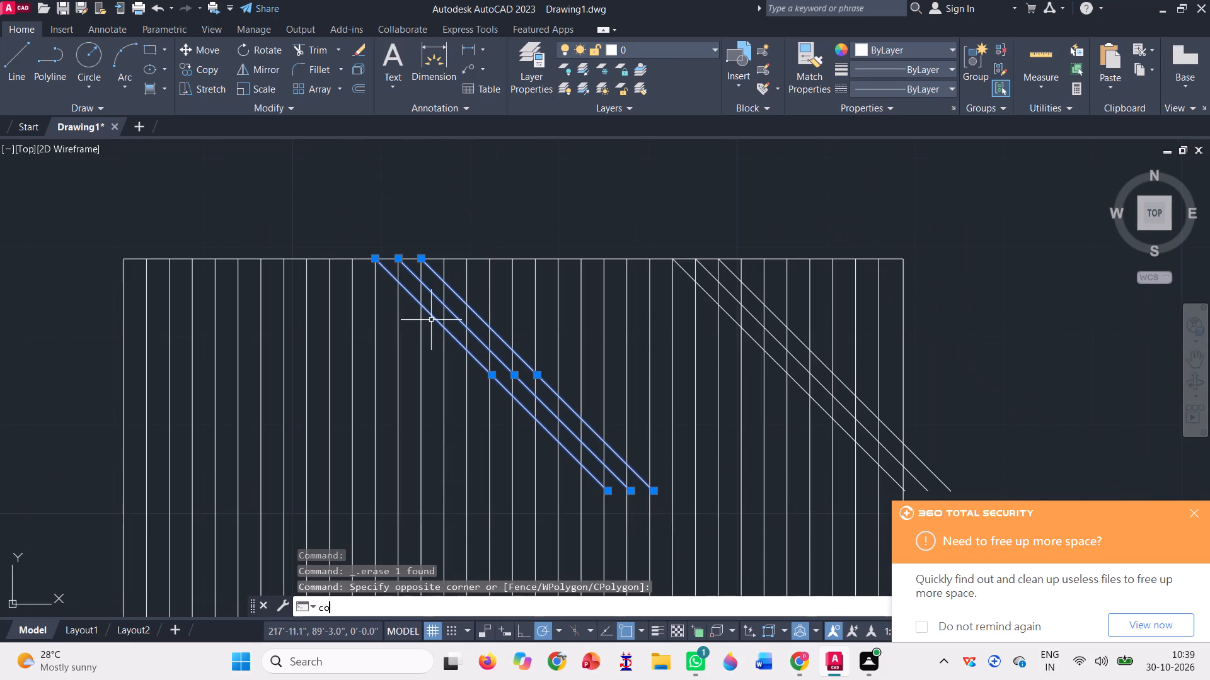
pyautogui.press('space')
pyautogui.scroll(3, 427, 282)
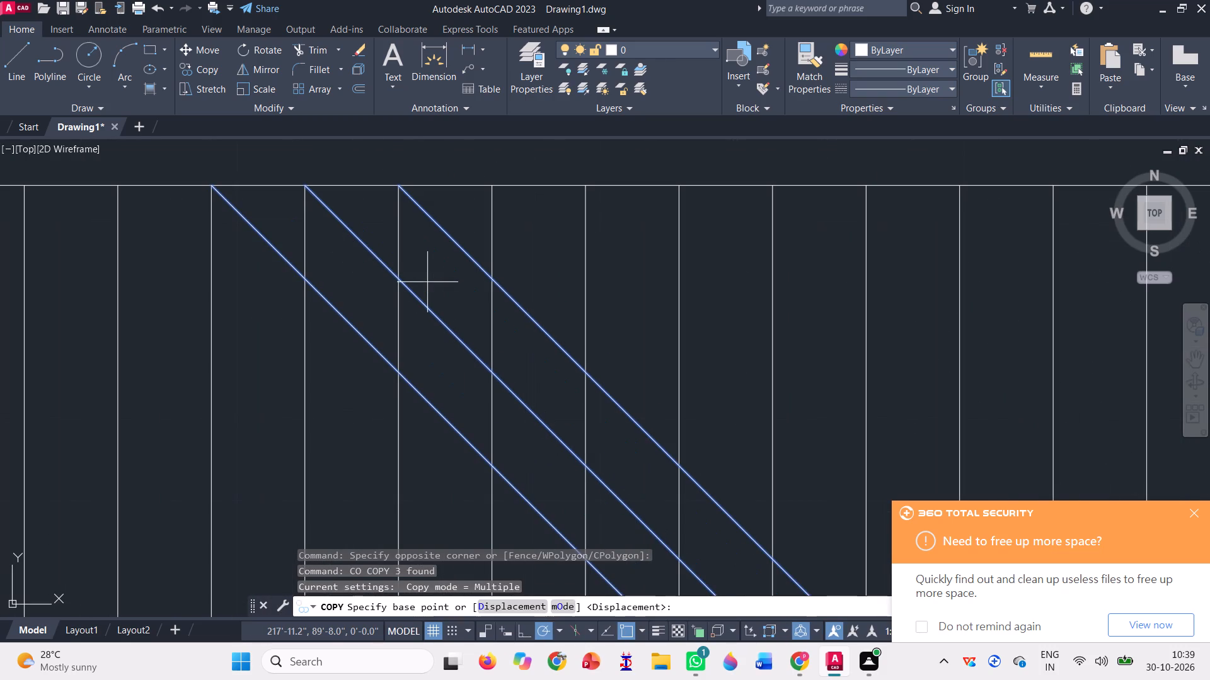
pyautogui.click(396, 186)
pyautogui.scroll(-2, 473, 264)
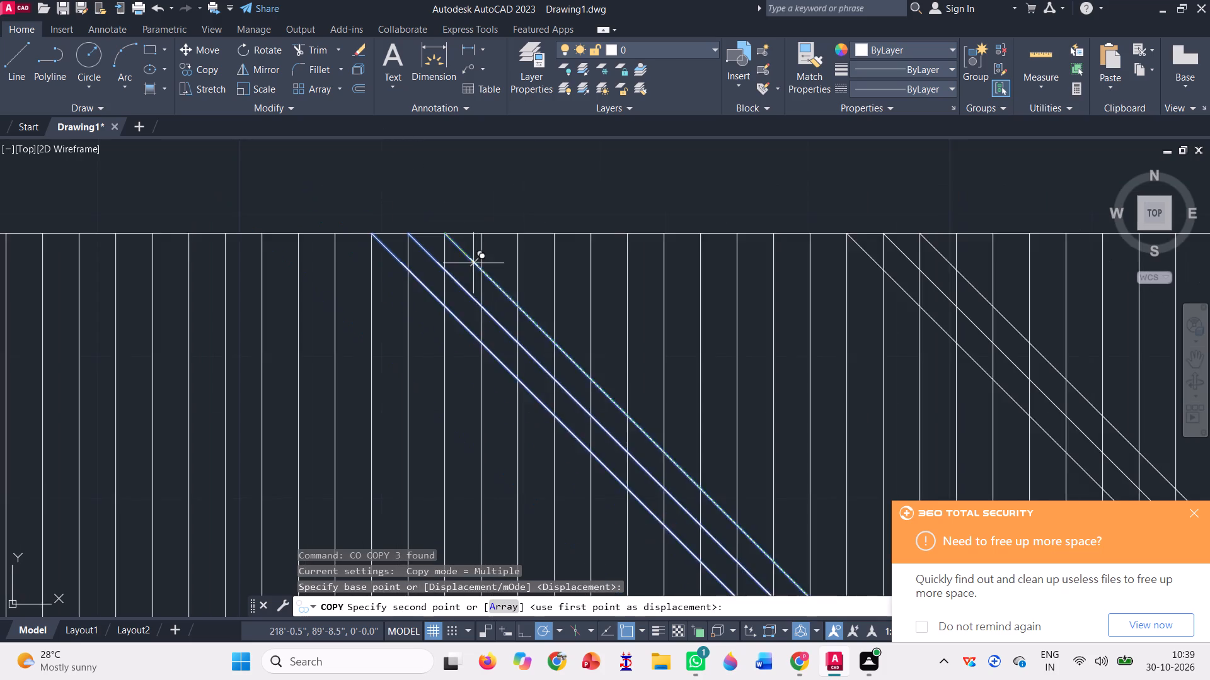
pyautogui.scroll(-2, 471, 251)
pyautogui.scroll(3, 308, 305)
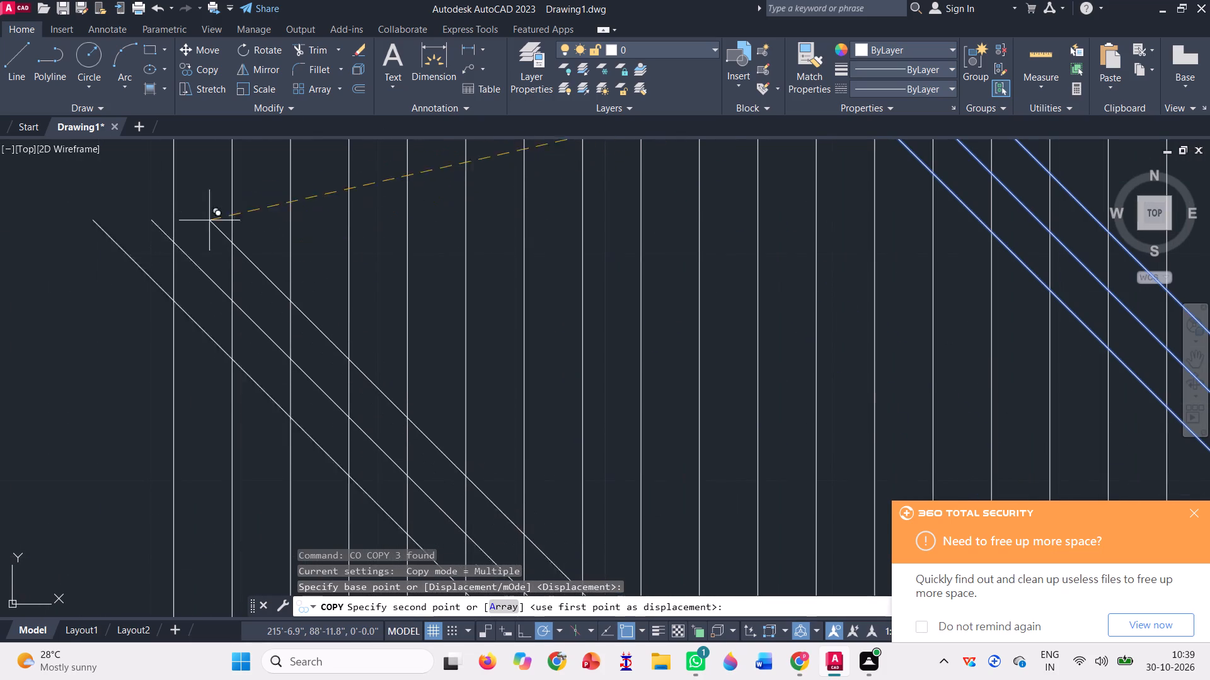
pyautogui.scroll(-3, 210, 263)
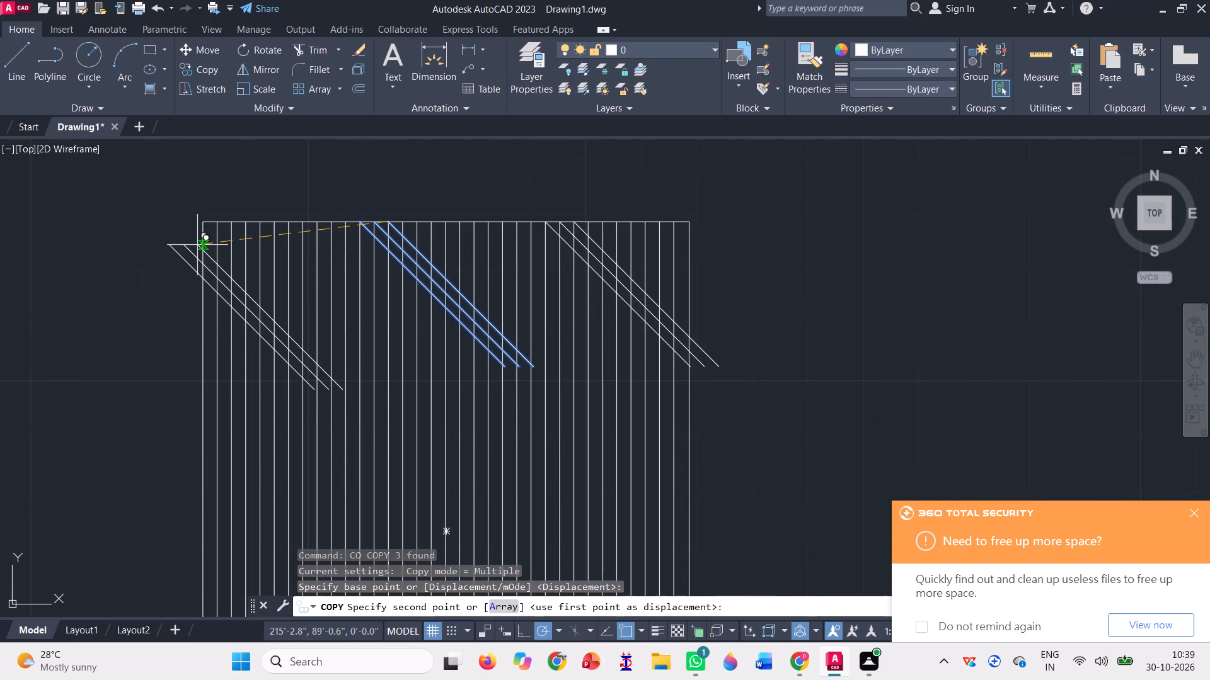
pyautogui.click(197, 245)
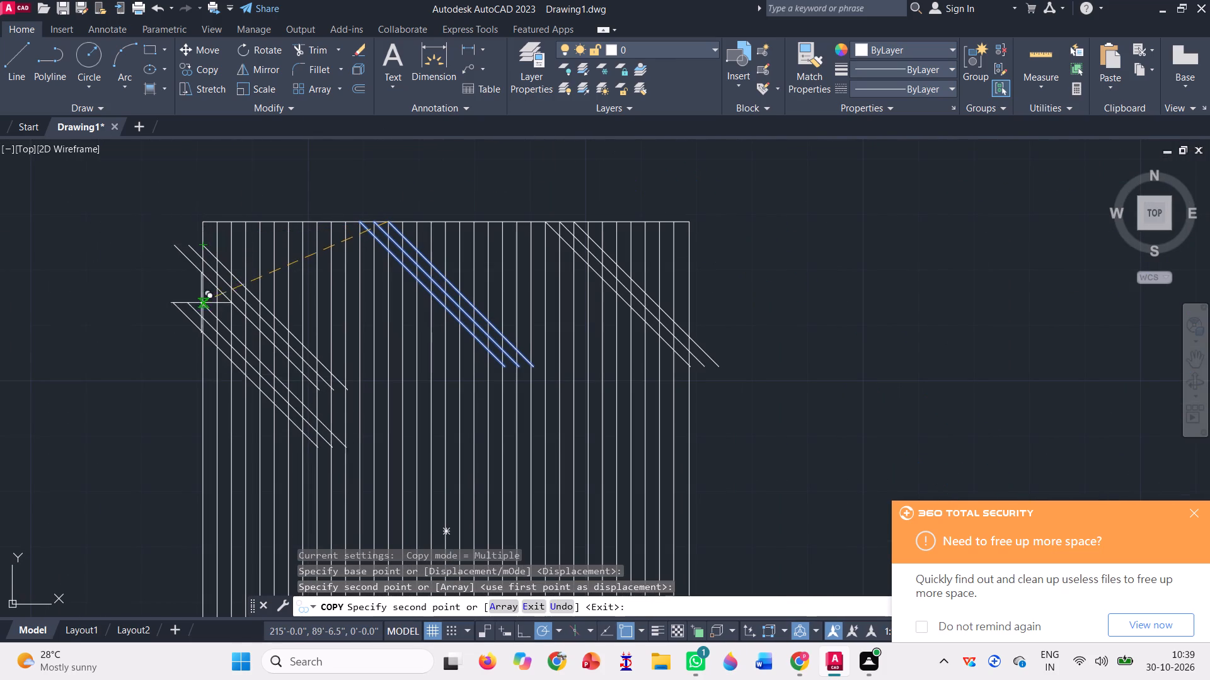
# Place another copy of the three diagonals with its rightmost line starting at the midpoint of the door's left edge.
pyautogui.scroll(-1, 201, 177)
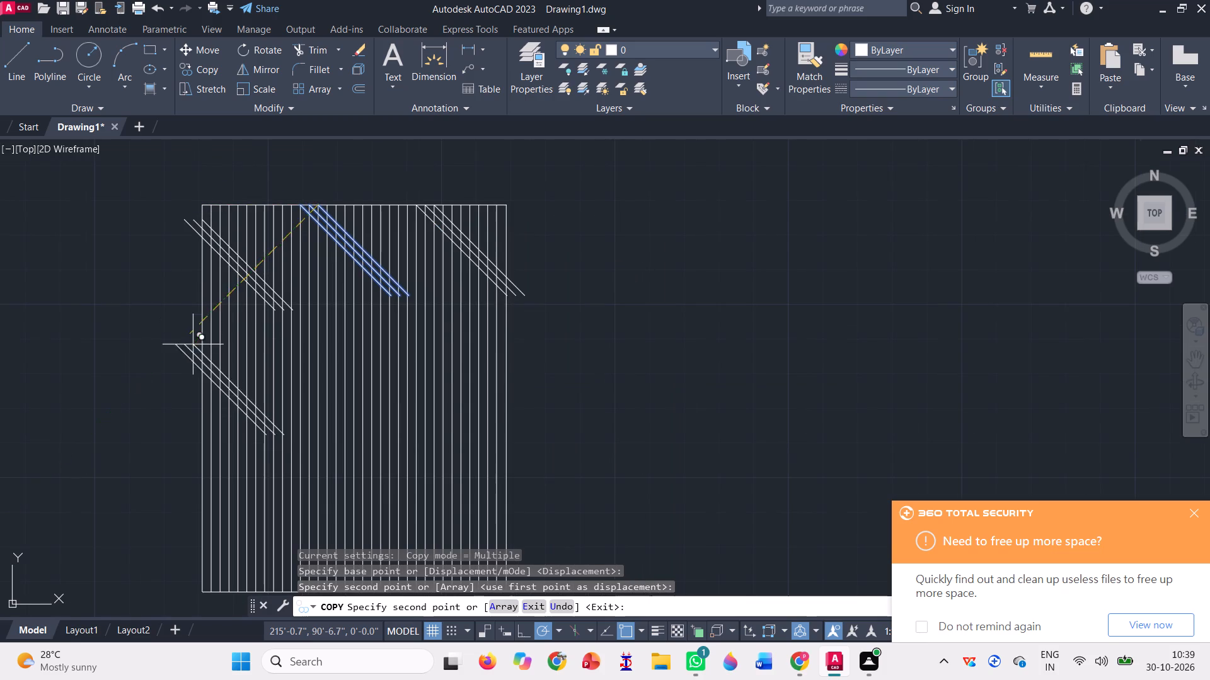
pyautogui.scroll(-1, 183, 314)
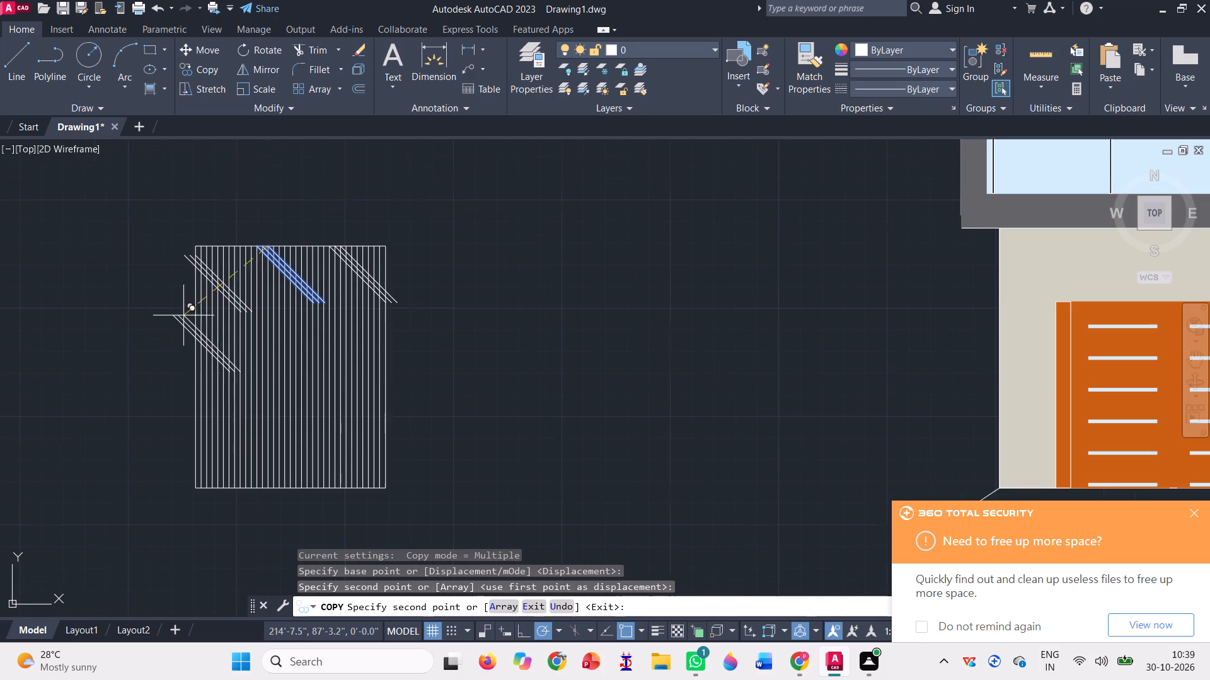
pyautogui.click(193, 371)
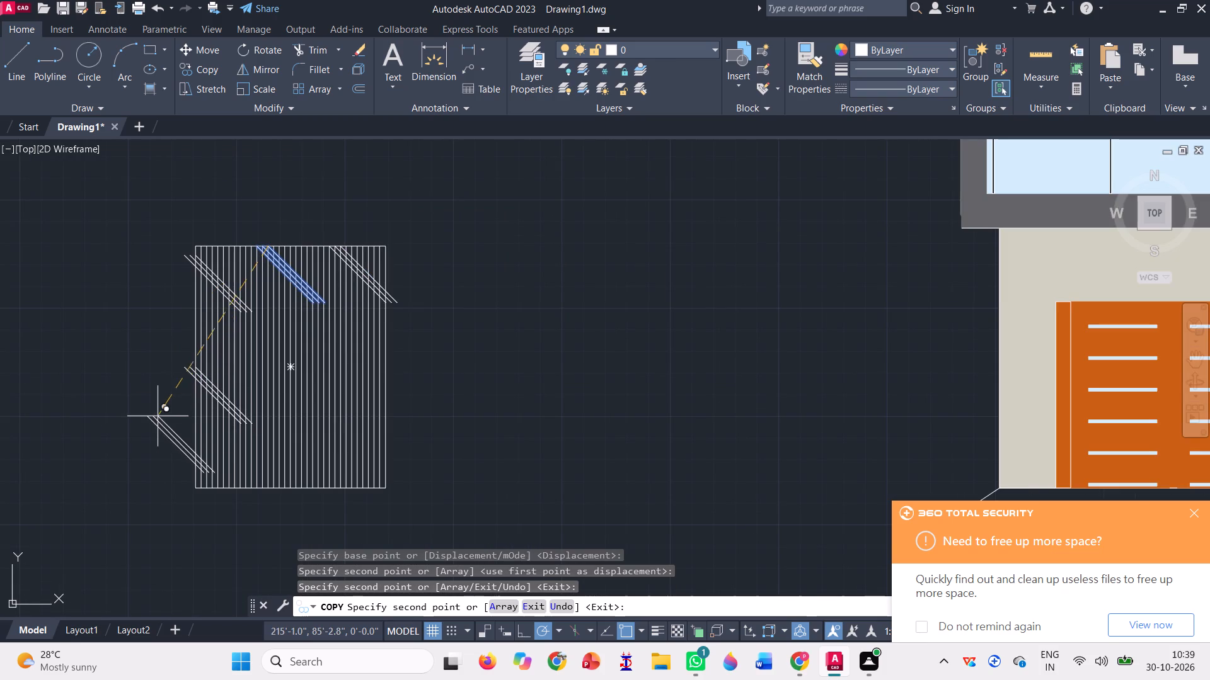
pyautogui.press('space')
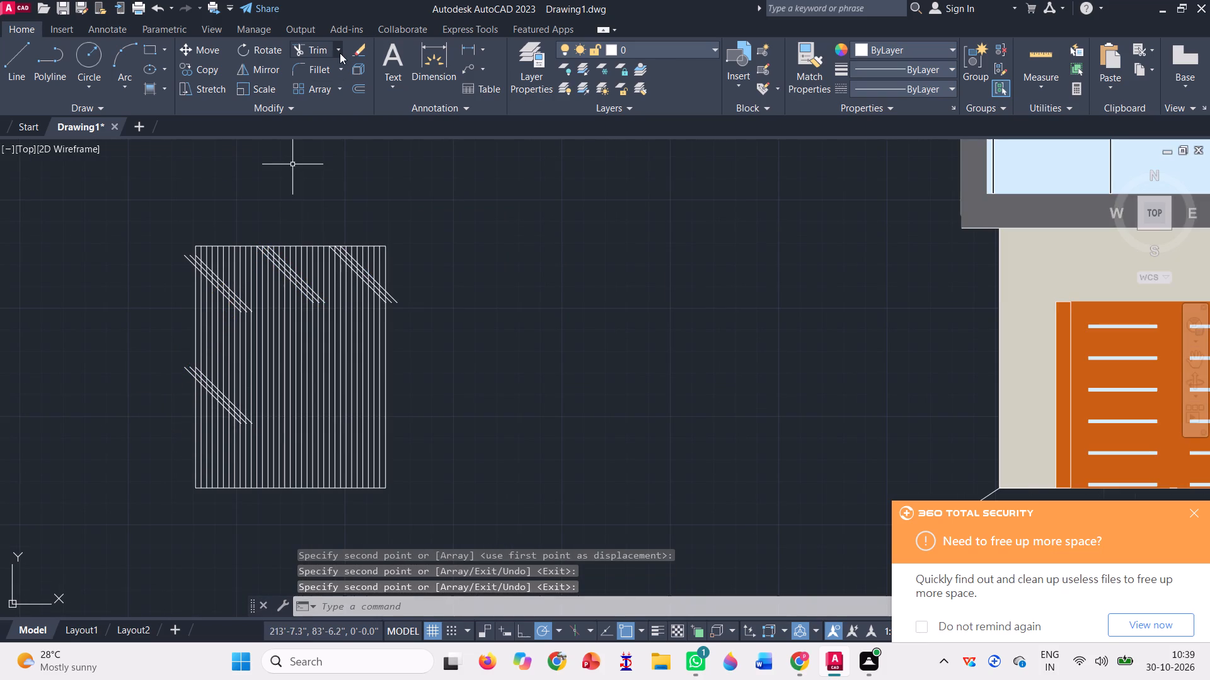
# Extend the middle group of three diagonals down across the vertical lines until its rightmost diagonal reaches the fifth line before the door's right edge.
pyautogui.click(338, 49)
pyautogui.click(312, 111)
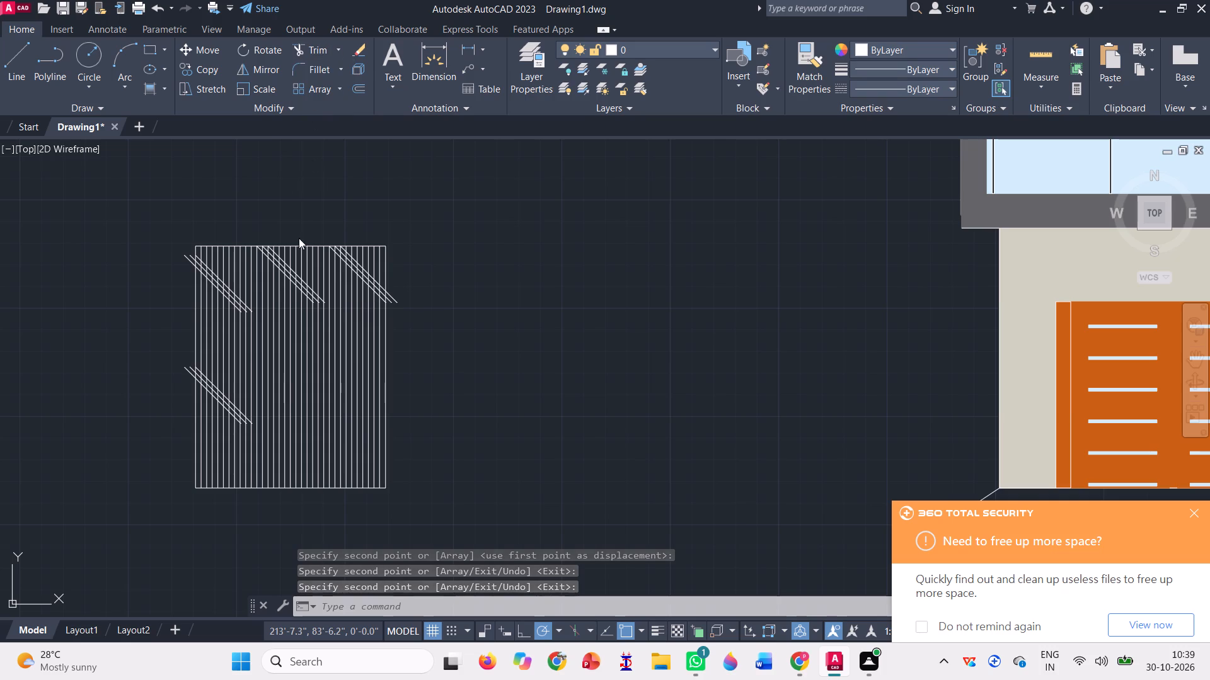
pyautogui.scroll(4, 313, 291)
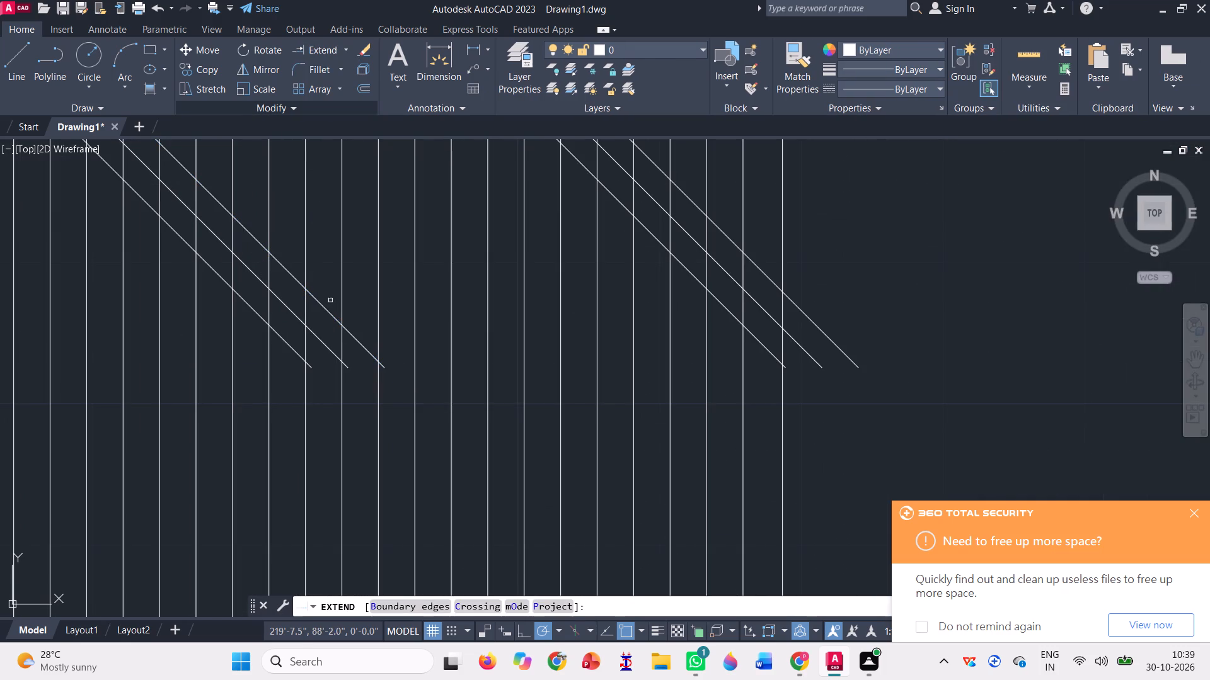
pyautogui.click(330, 300)
pyautogui.click(320, 370)
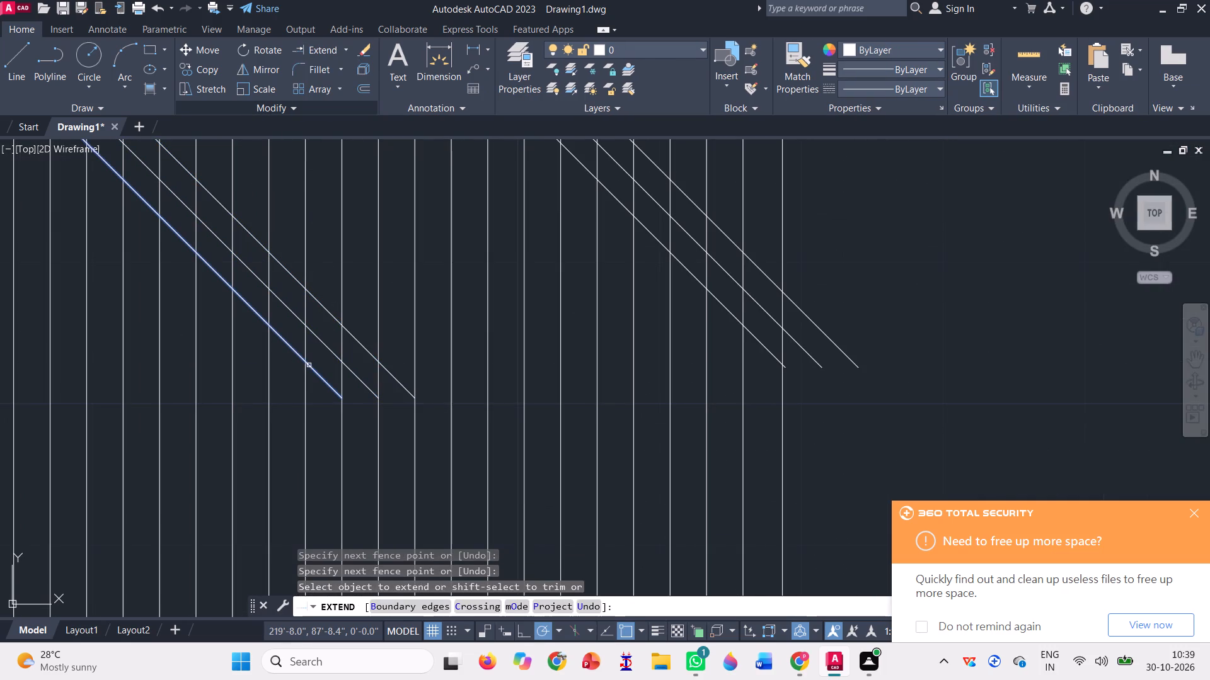
pyautogui.click(313, 367)
pyautogui.scroll(-2, 330, 344)
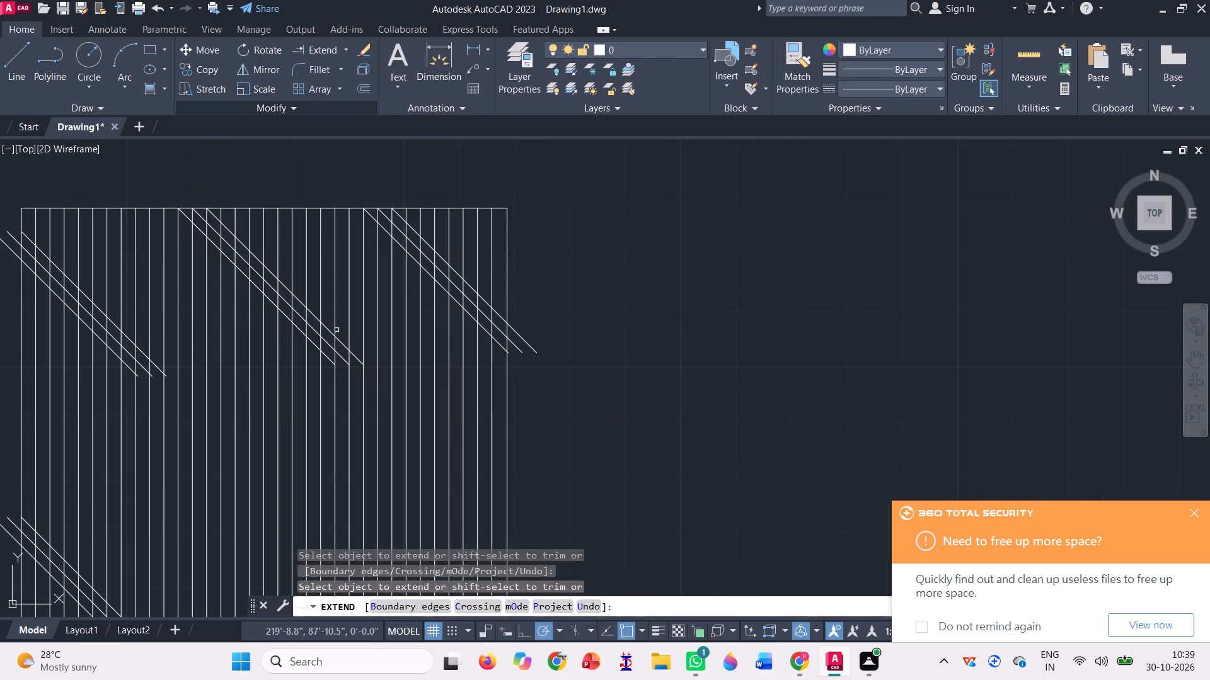
pyautogui.click(328, 314)
pyautogui.click(326, 371)
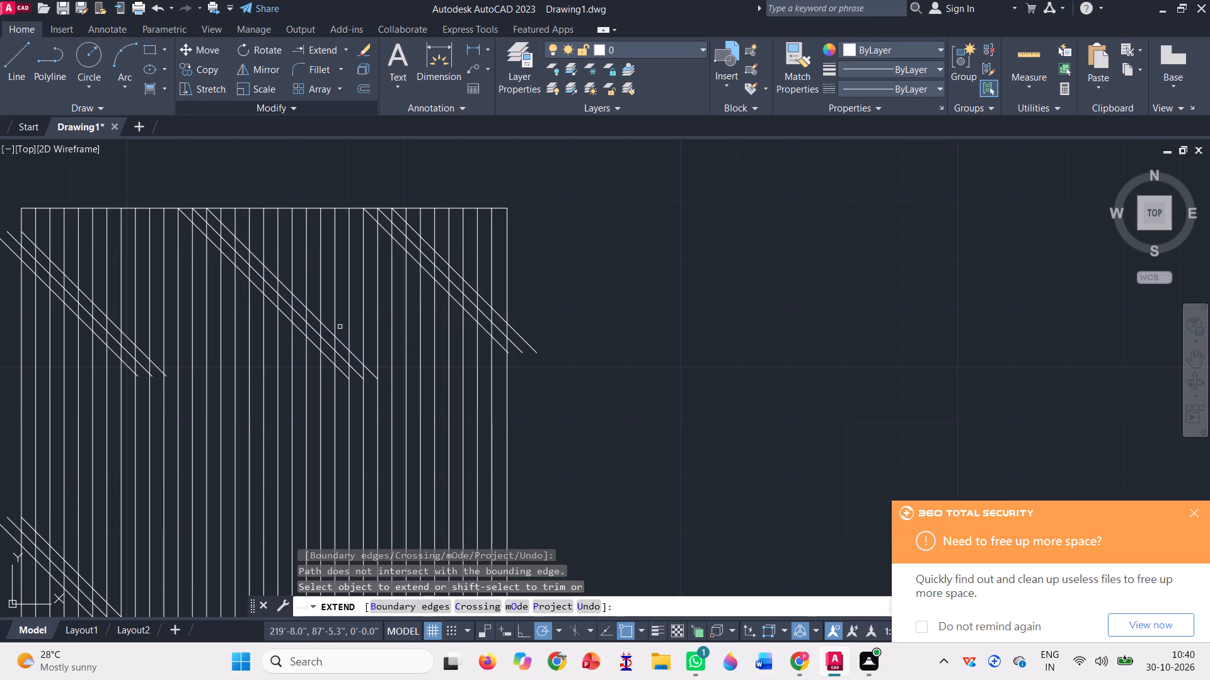
pyautogui.click(342, 326)
pyautogui.click(340, 382)
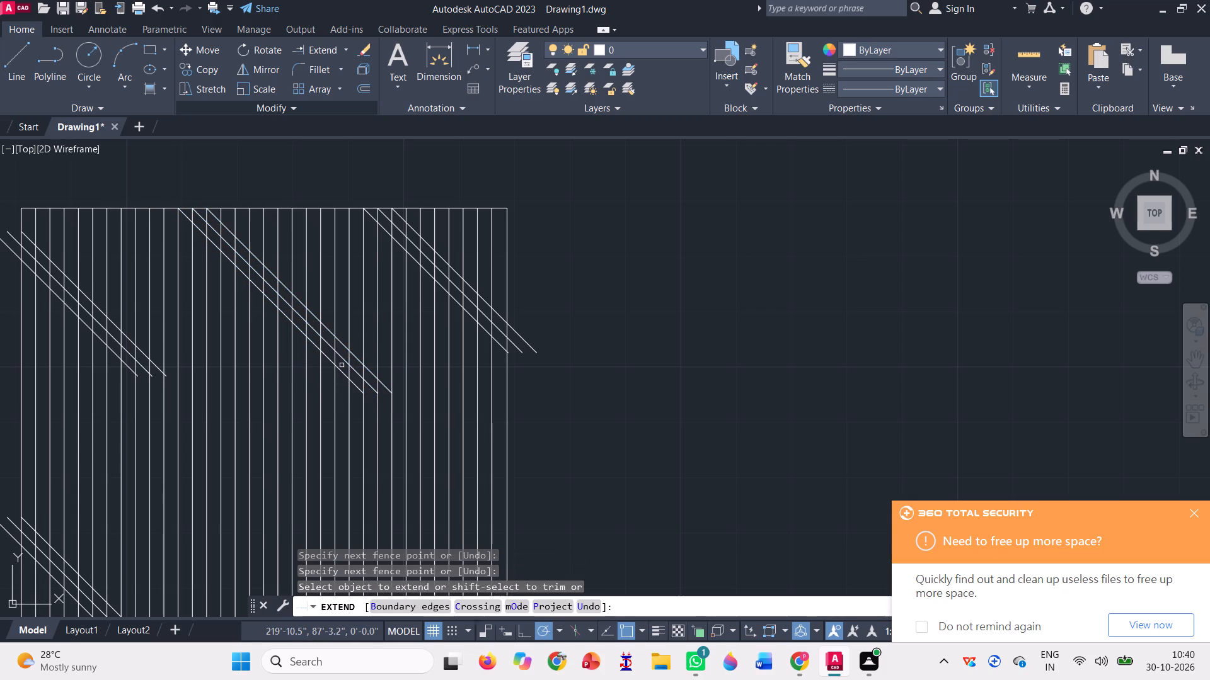
pyautogui.click(342, 328)
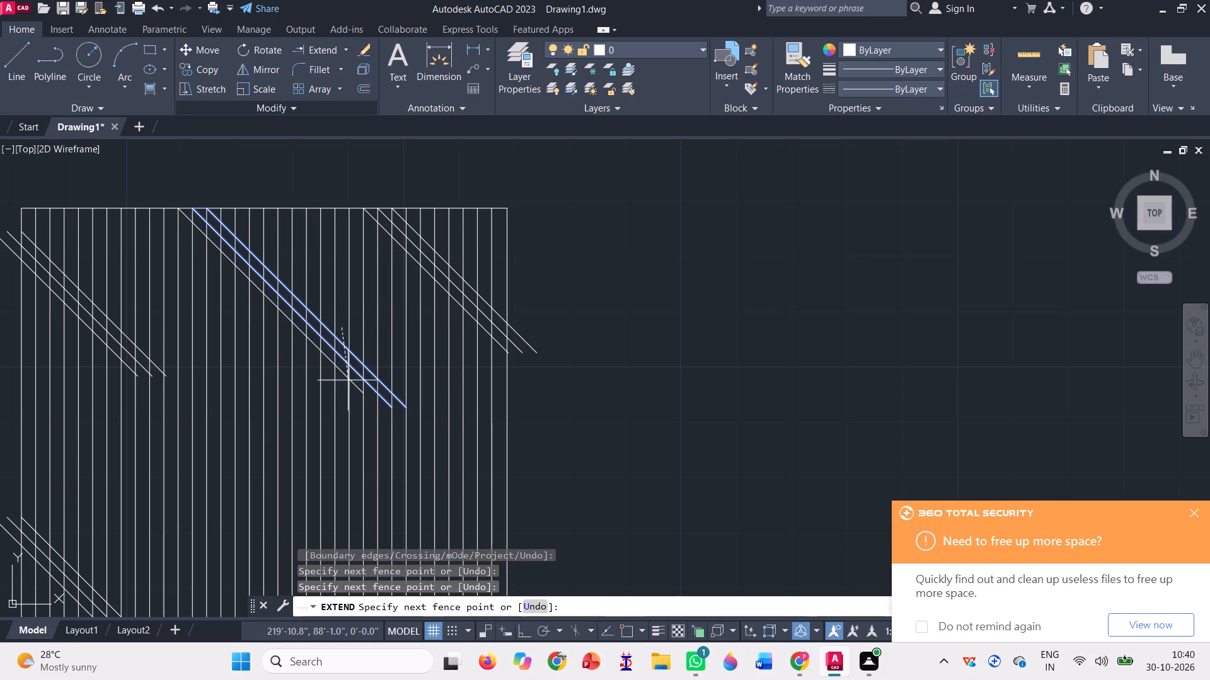
pyautogui.click(340, 391)
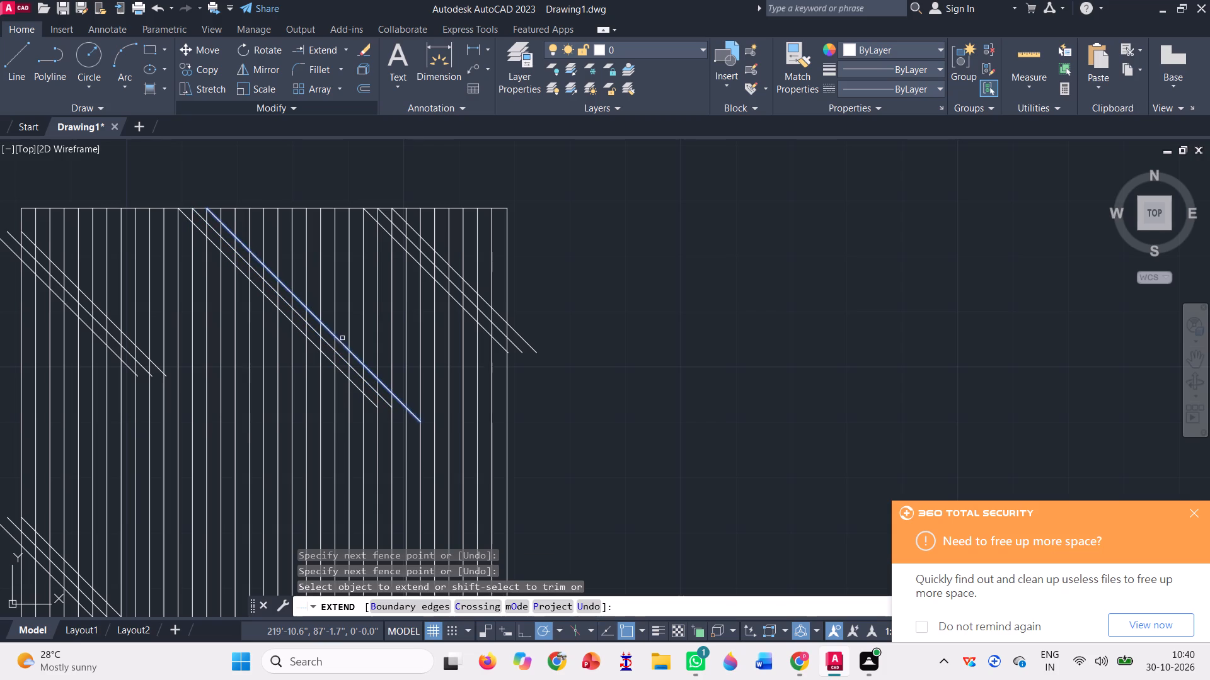
pyautogui.click(343, 334)
pyautogui.click(343, 387)
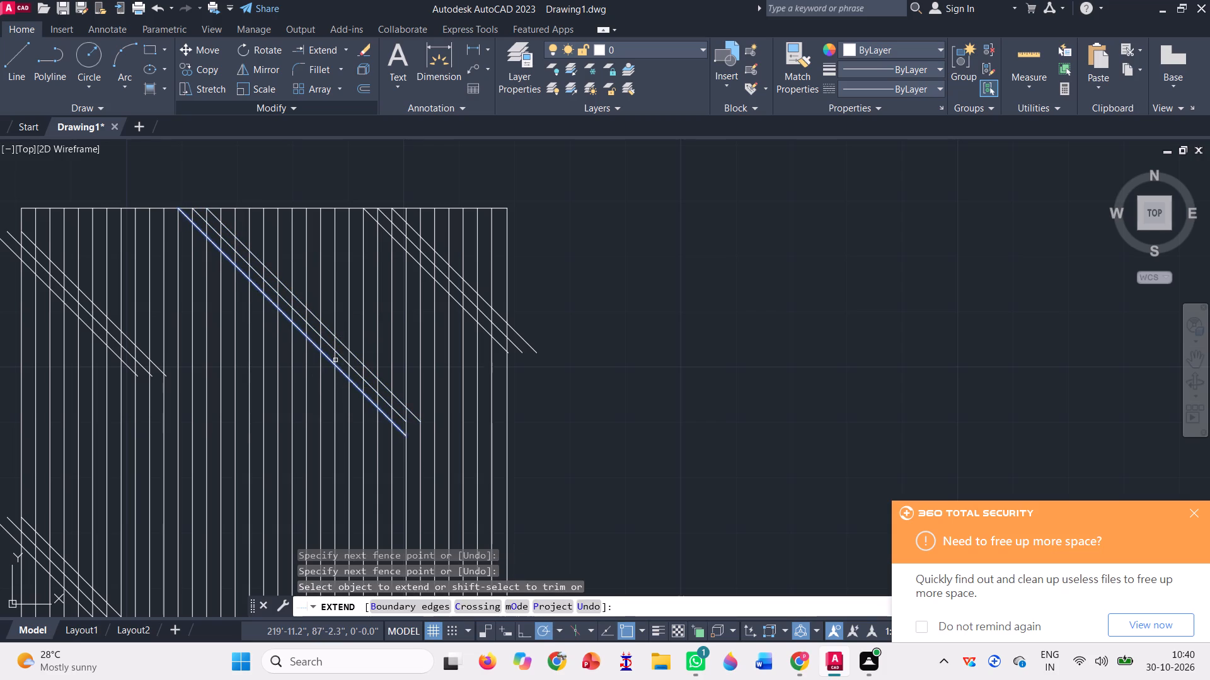
pyautogui.click(368, 352)
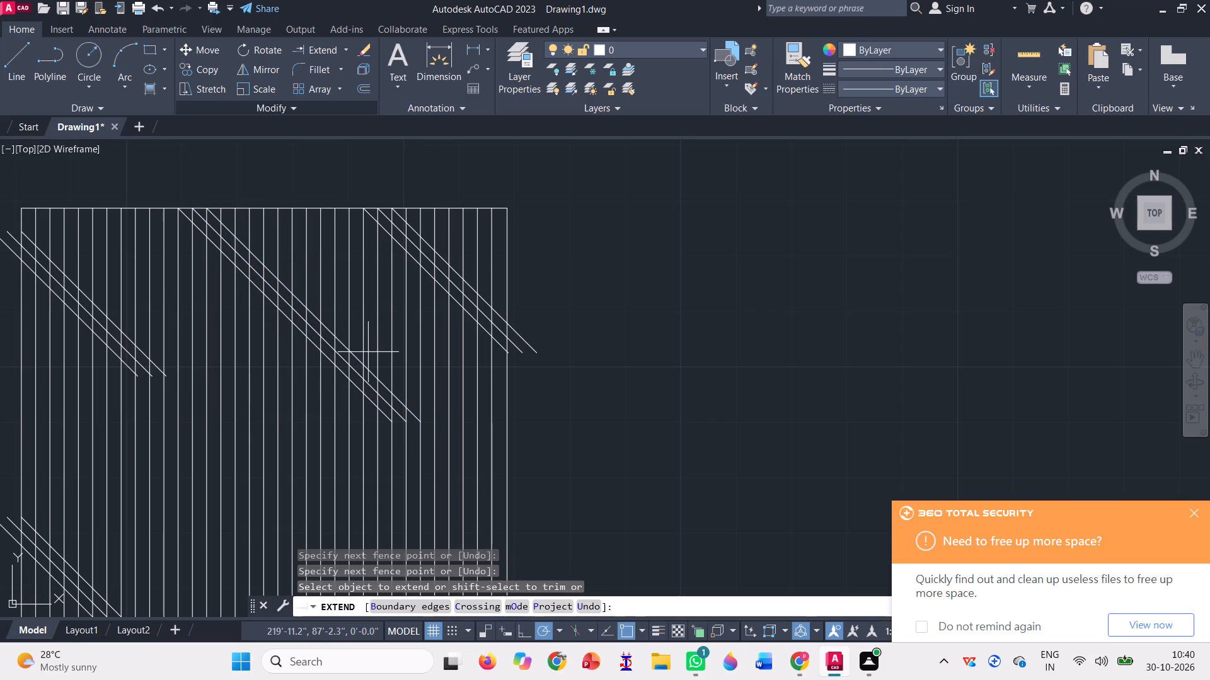
pyautogui.click(364, 412)
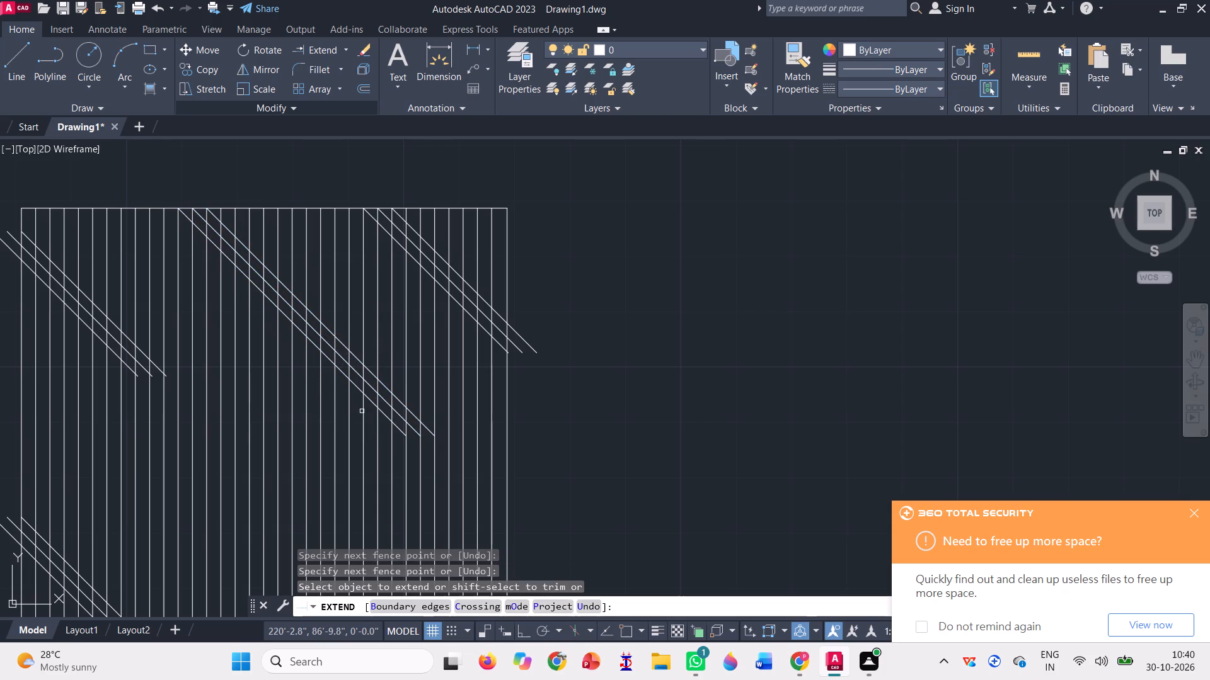
# Extend the middle group's three diagonals the rest of the way to the door's right edge.
pyautogui.click(384, 371)
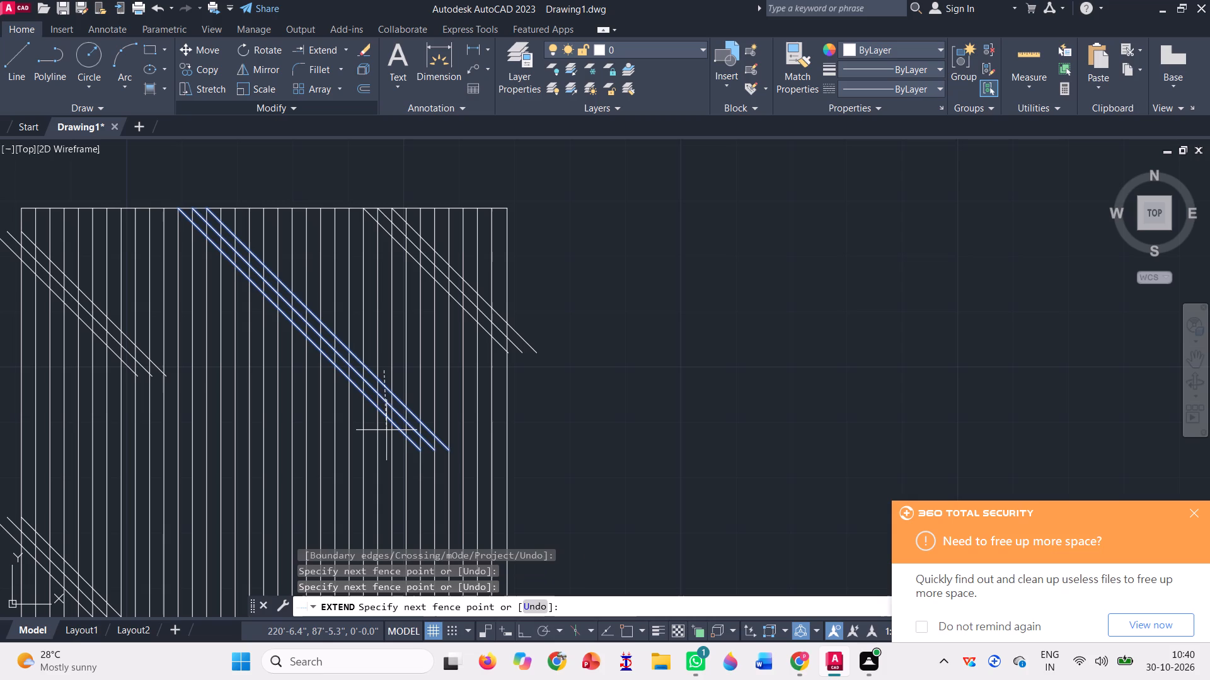
pyautogui.click(386, 430)
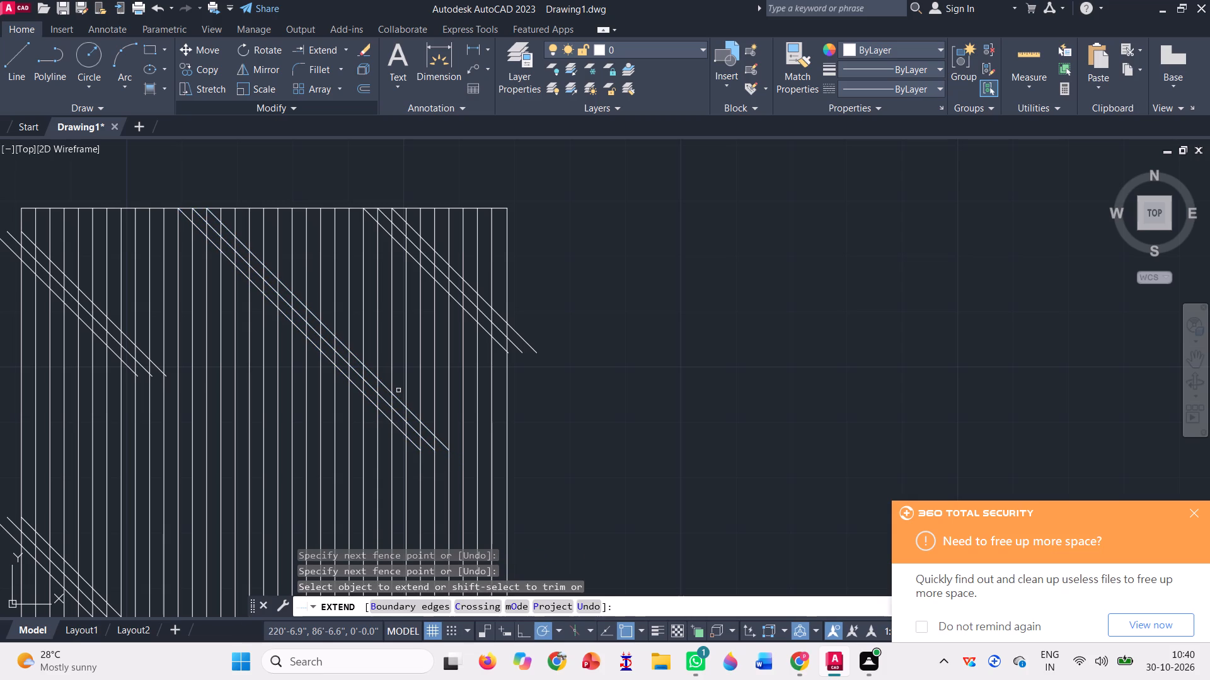
pyautogui.click(398, 388)
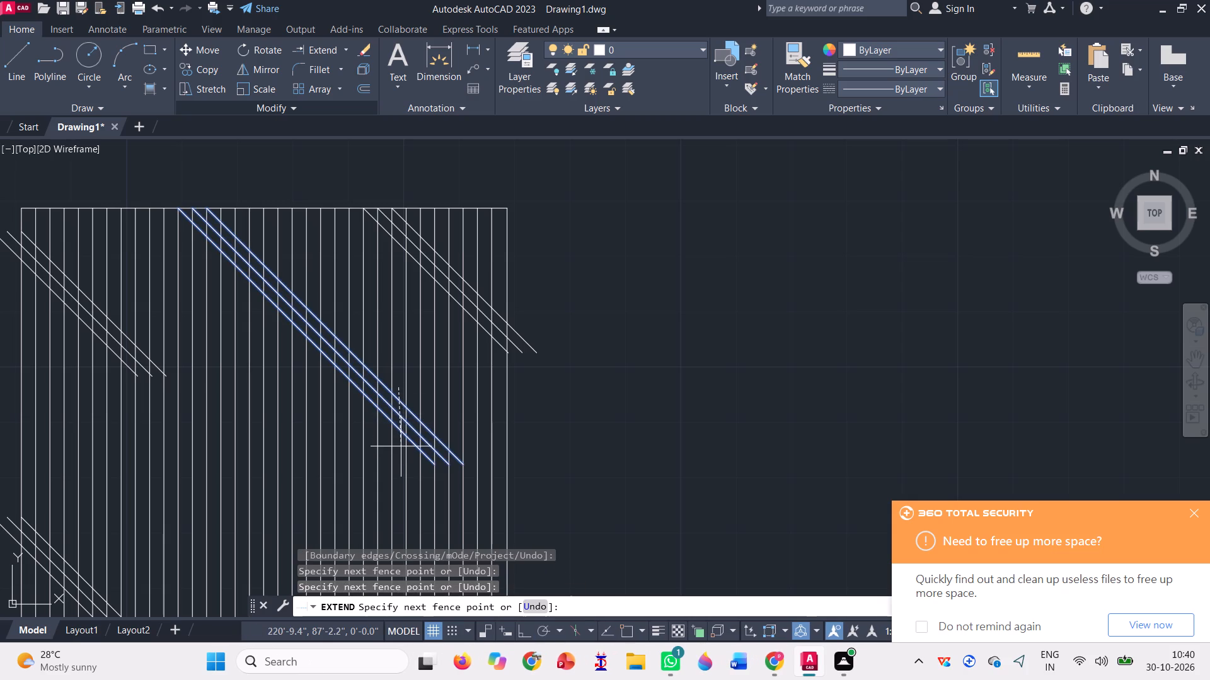
pyautogui.click(401, 446)
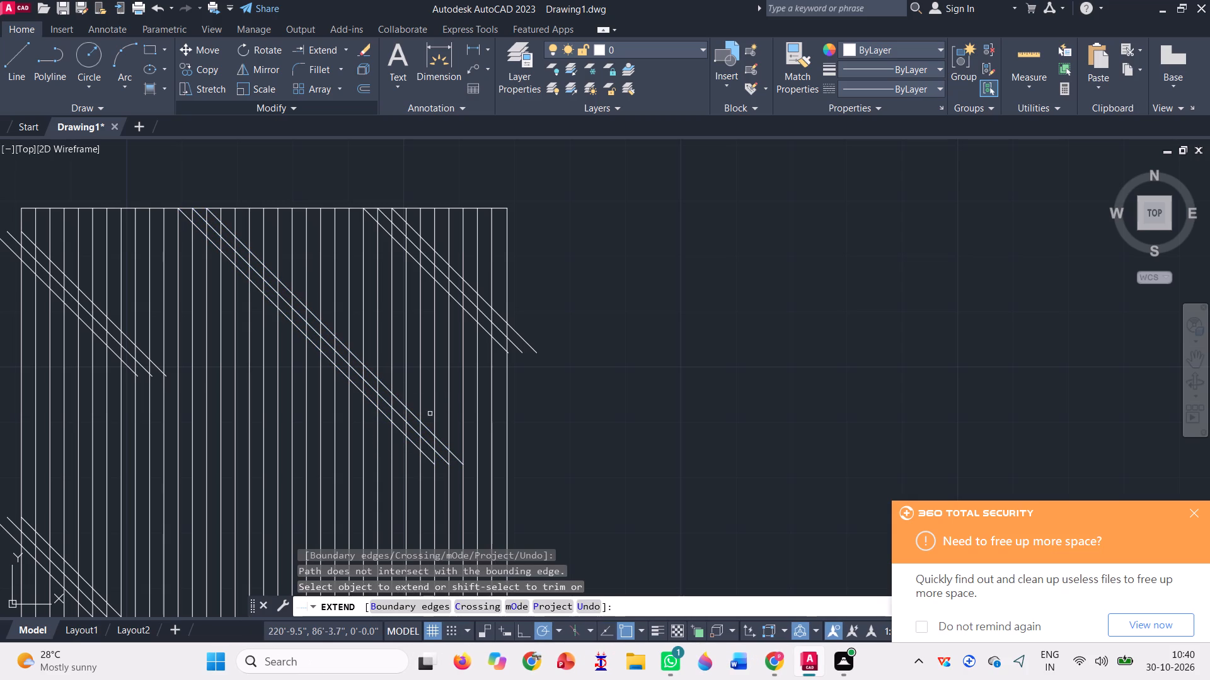
pyautogui.click(430, 412)
pyautogui.click(430, 468)
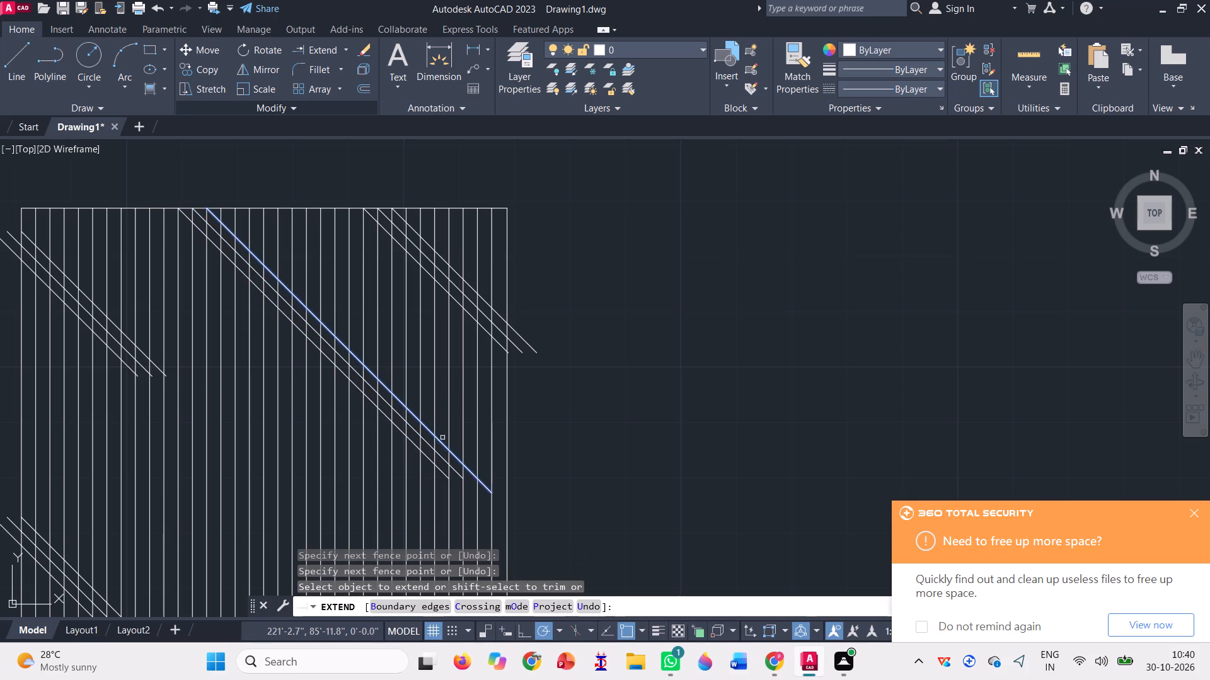
pyautogui.click(443, 428)
pyautogui.click(443, 480)
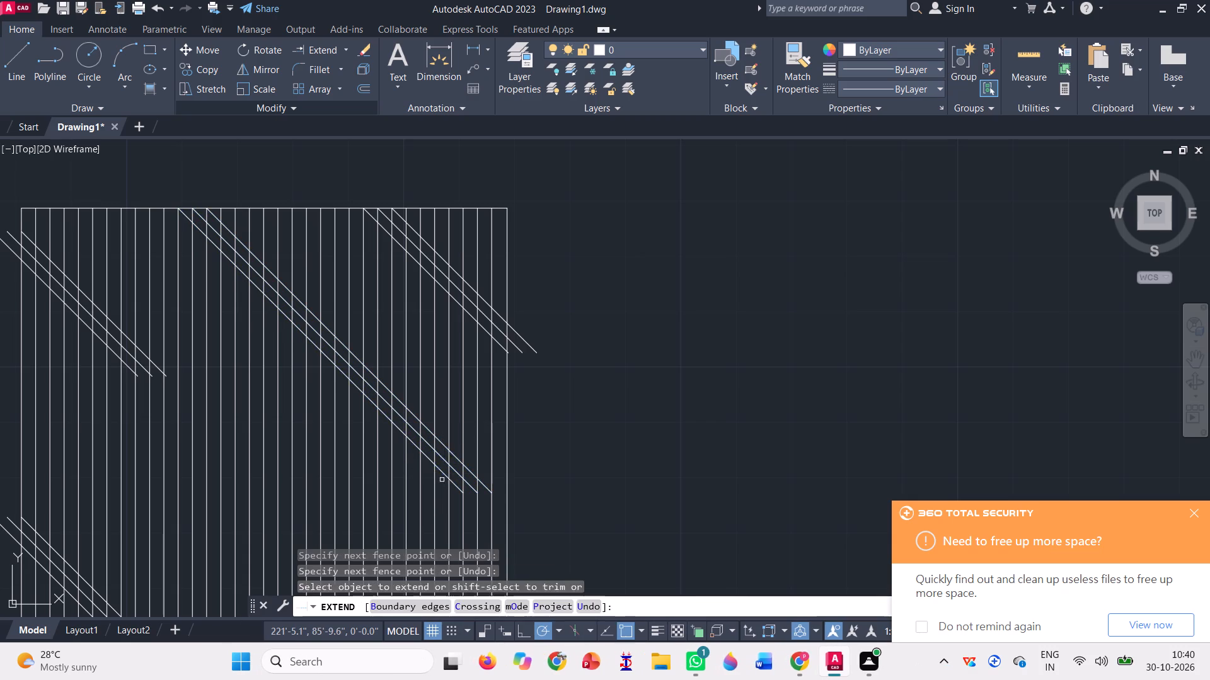
pyautogui.click(460, 441)
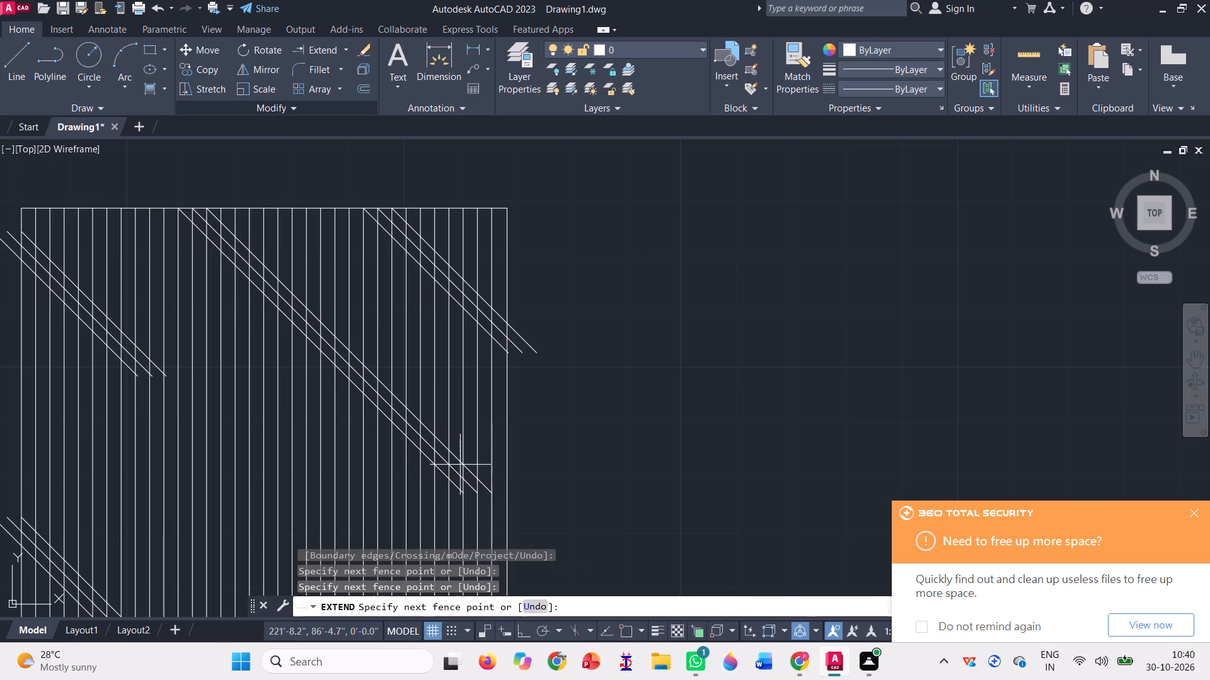
pyautogui.click(455, 499)
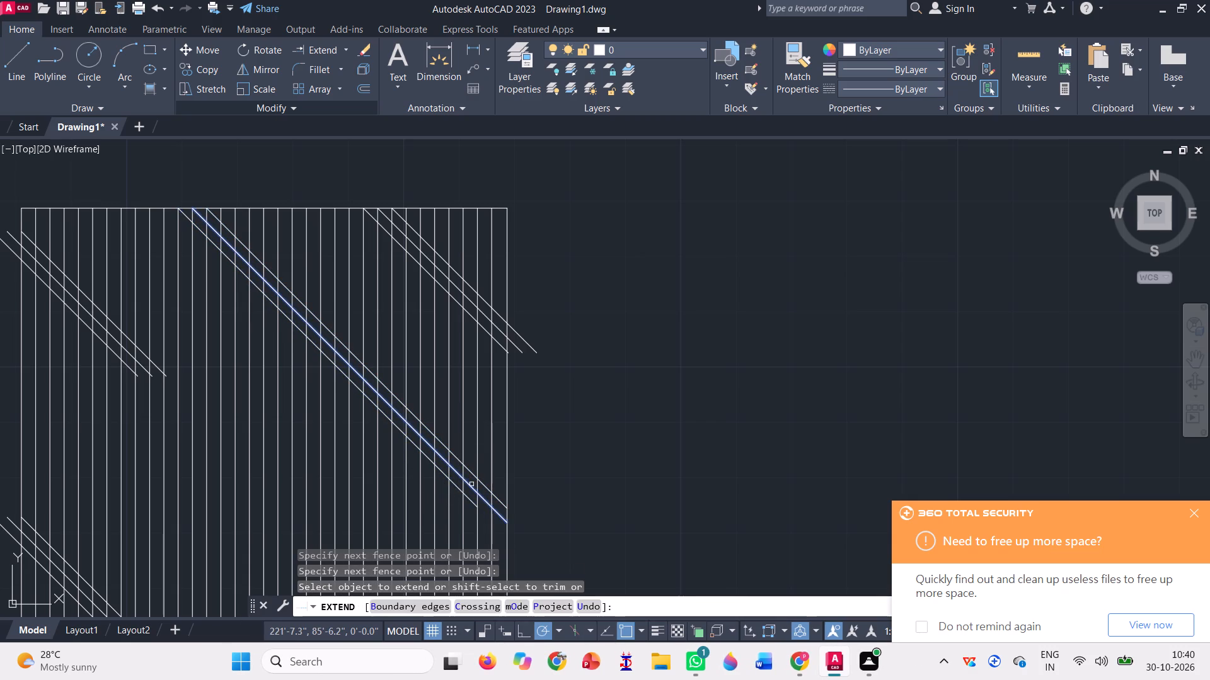
pyautogui.click(471, 479)
pyautogui.click(467, 516)
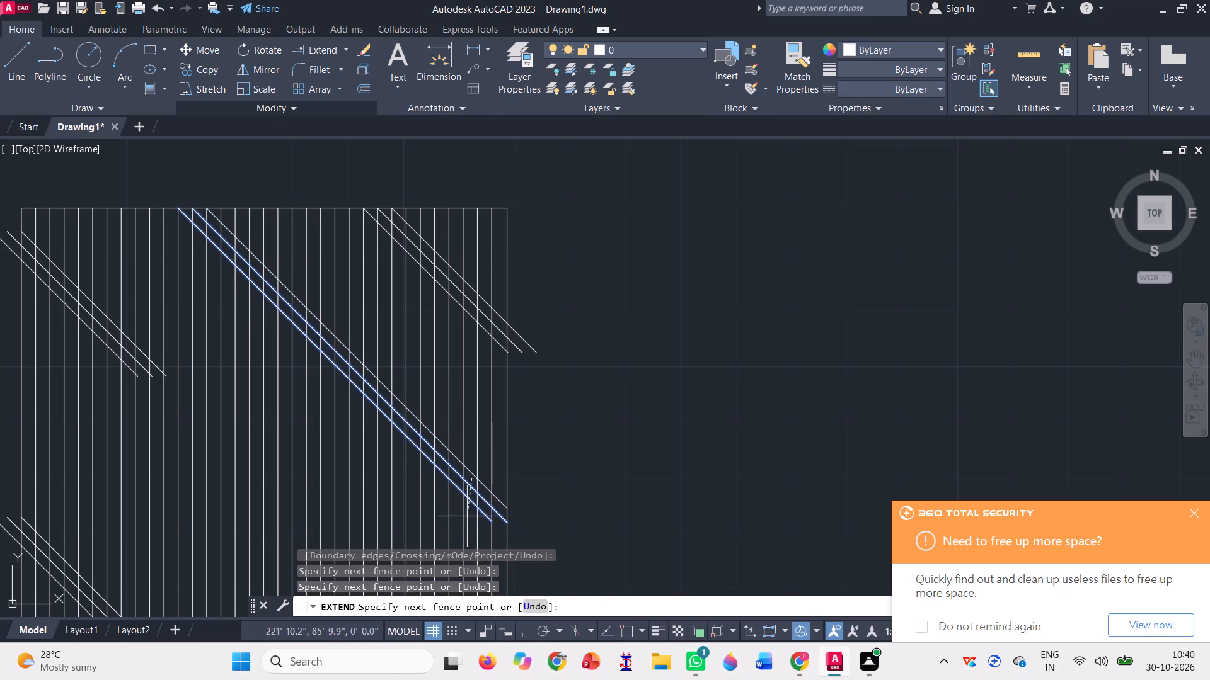
pyautogui.click(488, 519)
# Extend the upper-left group of three diagonals down to the 11th, 12th and 13th vertical lines from the door's left edge.
pyautogui.scroll(-2, 497, 487)
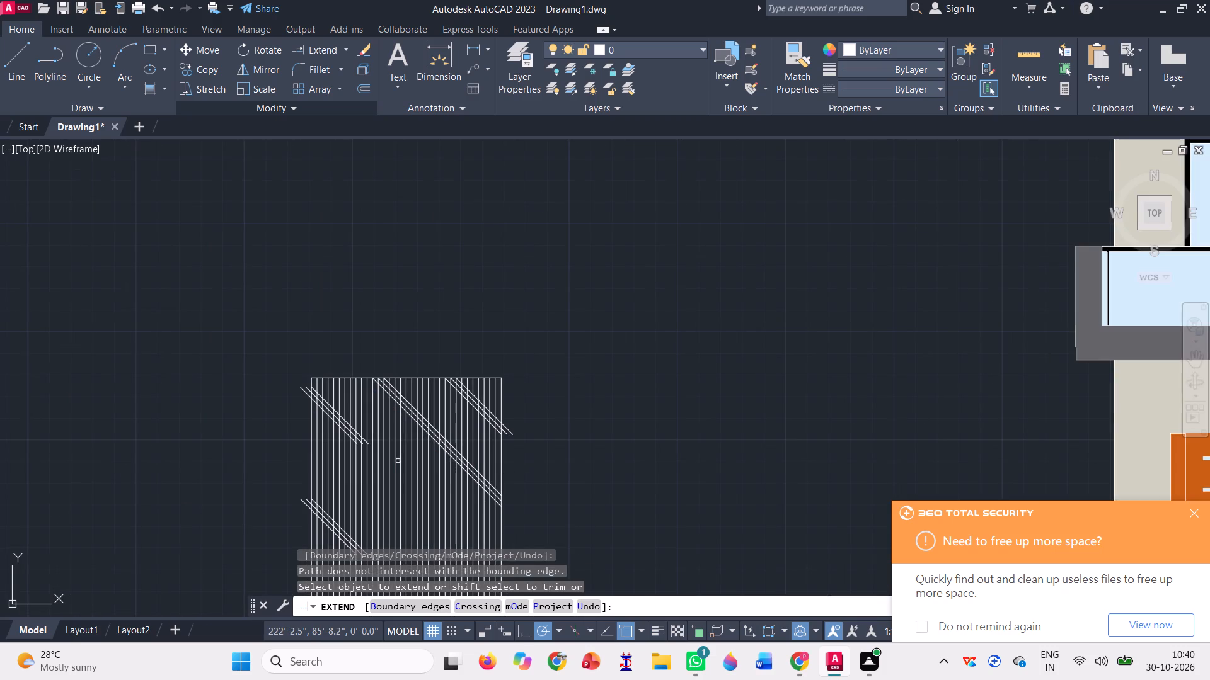
pyautogui.scroll(-2, 294, 354)
pyautogui.scroll(4, 315, 407)
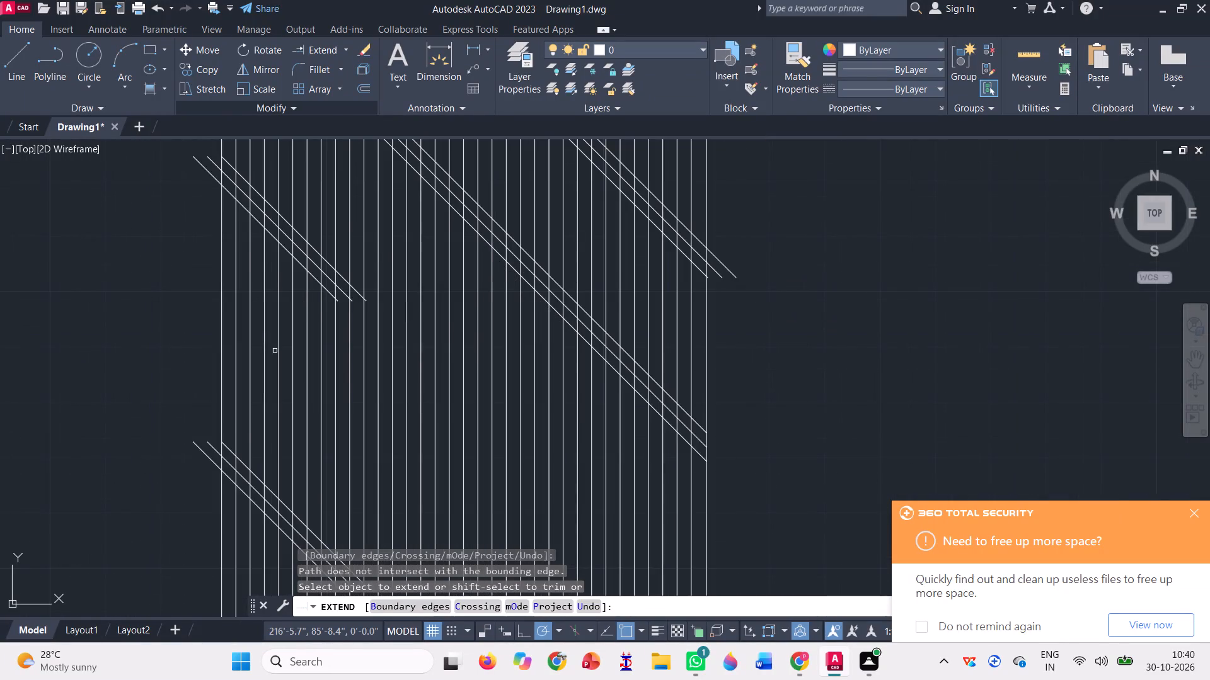
pyautogui.scroll(-1, 275, 349)
pyautogui.scroll(3, 229, 248)
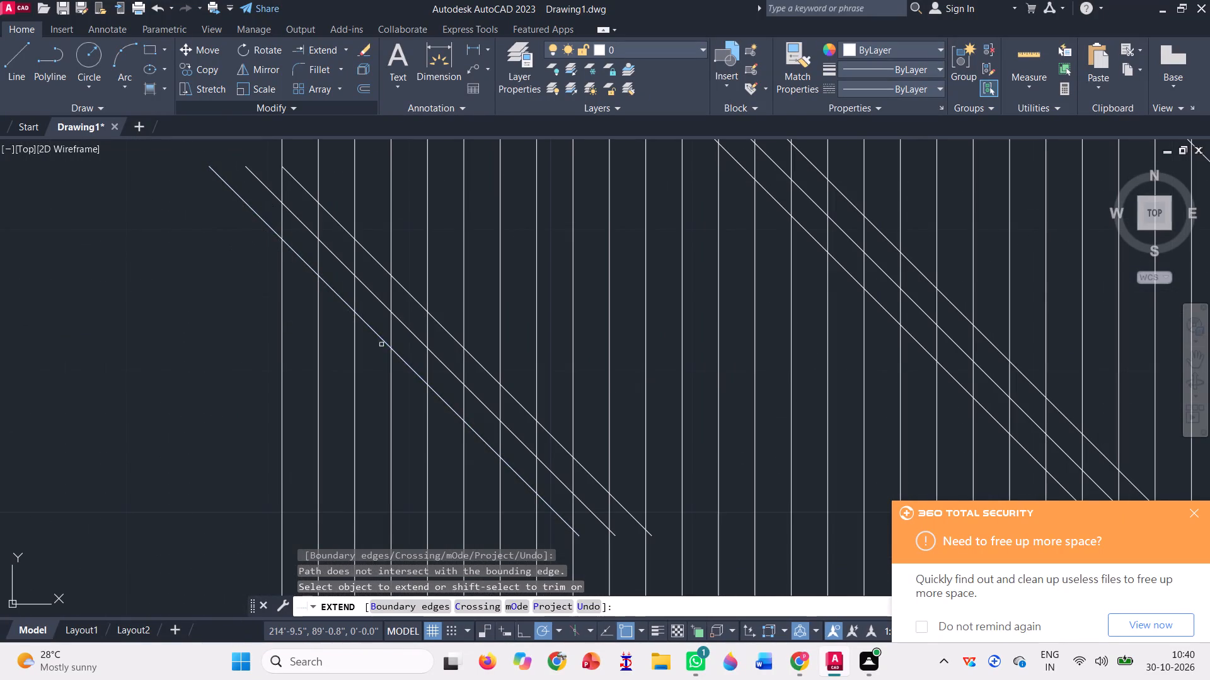
pyautogui.click(552, 523)
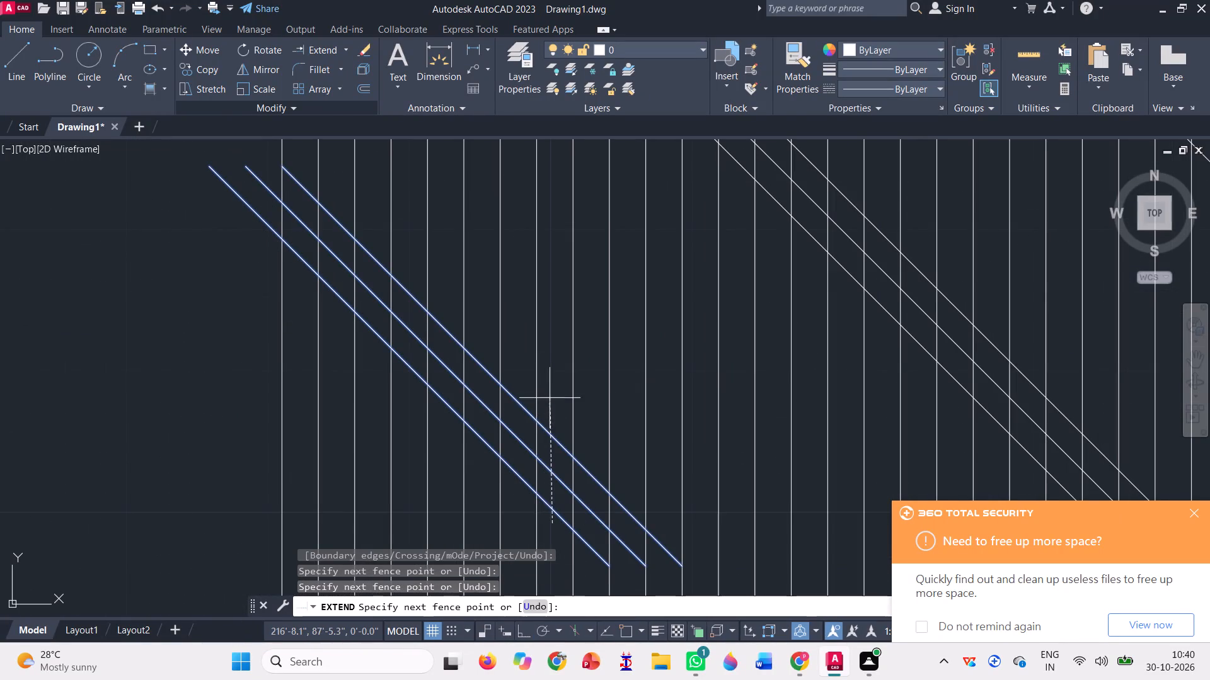
pyautogui.click(550, 401)
pyautogui.scroll(-2, 389, 349)
pyautogui.scroll(2, 488, 441)
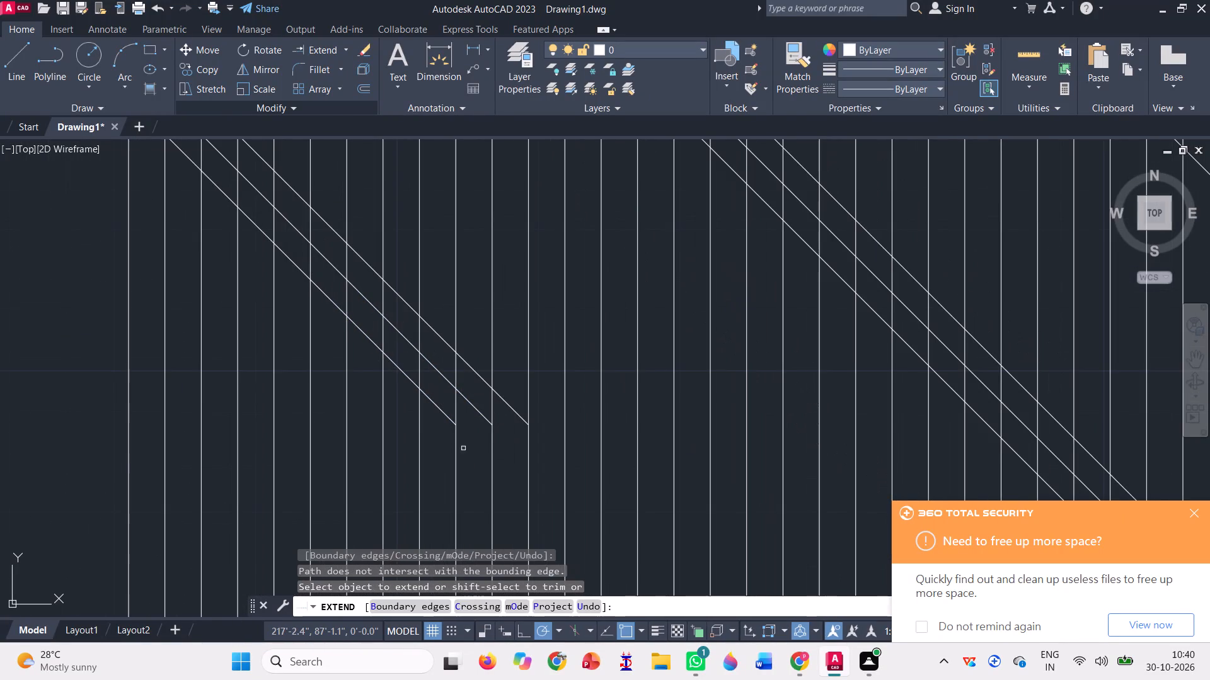
pyautogui.click(435, 441)
pyautogui.click(444, 300)
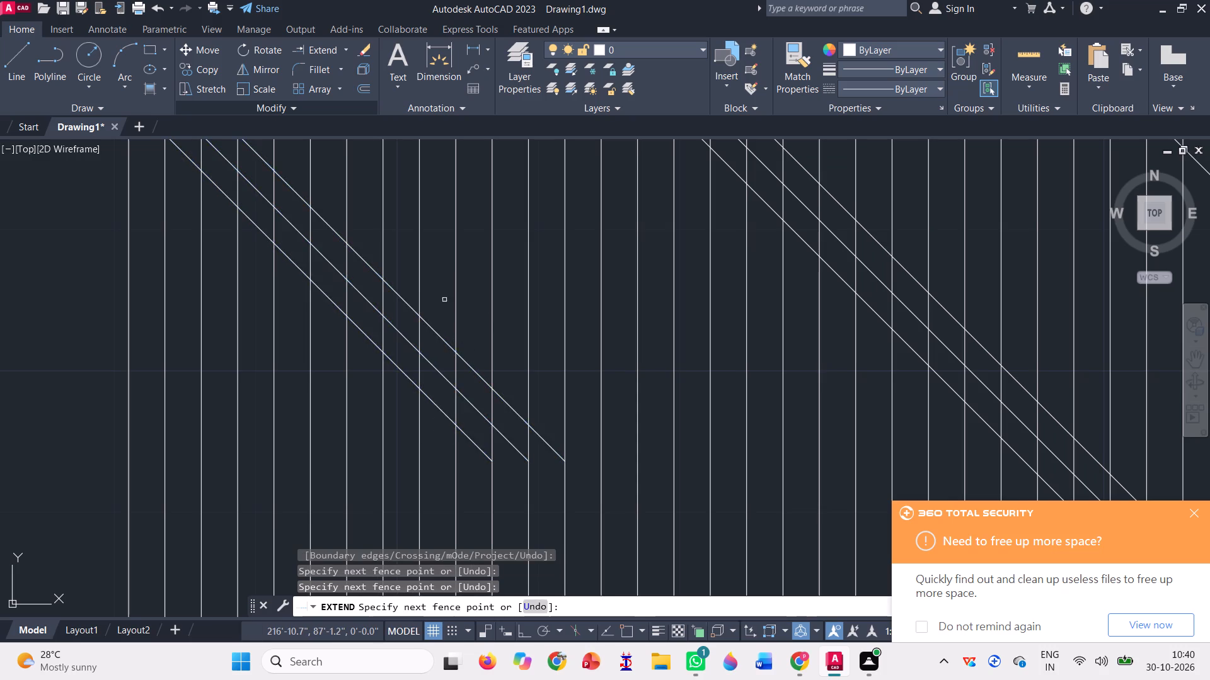
pyautogui.scroll(-2, 432, 341)
pyautogui.click(435, 383)
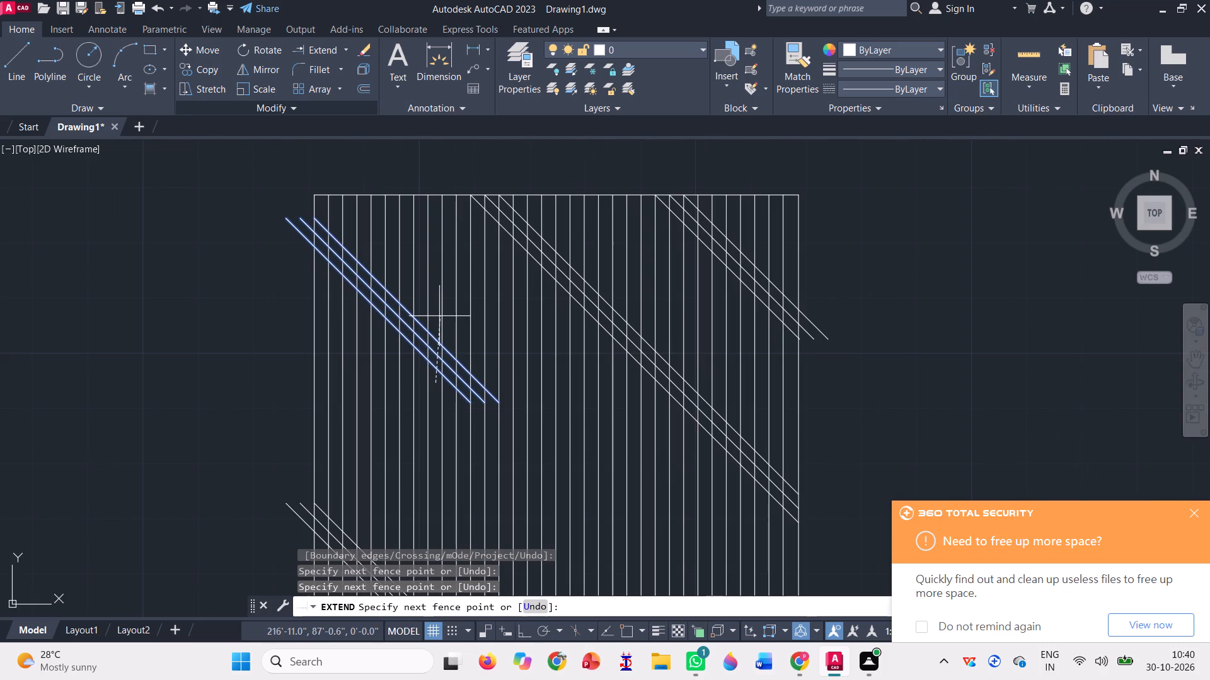
pyautogui.click(436, 315)
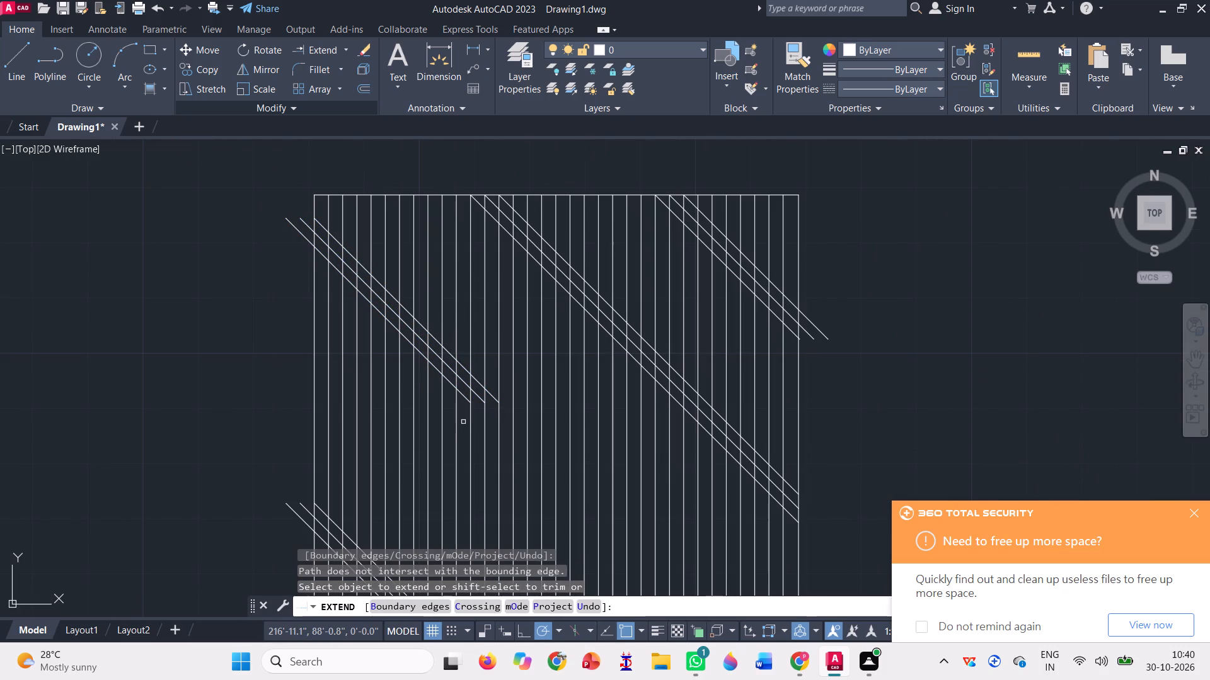
# Extend the upper-left group of three diagonals down to the 16th, 17th and 18th vertical lines from the door's left edge.
pyautogui.click(463, 420)
pyautogui.click(464, 352)
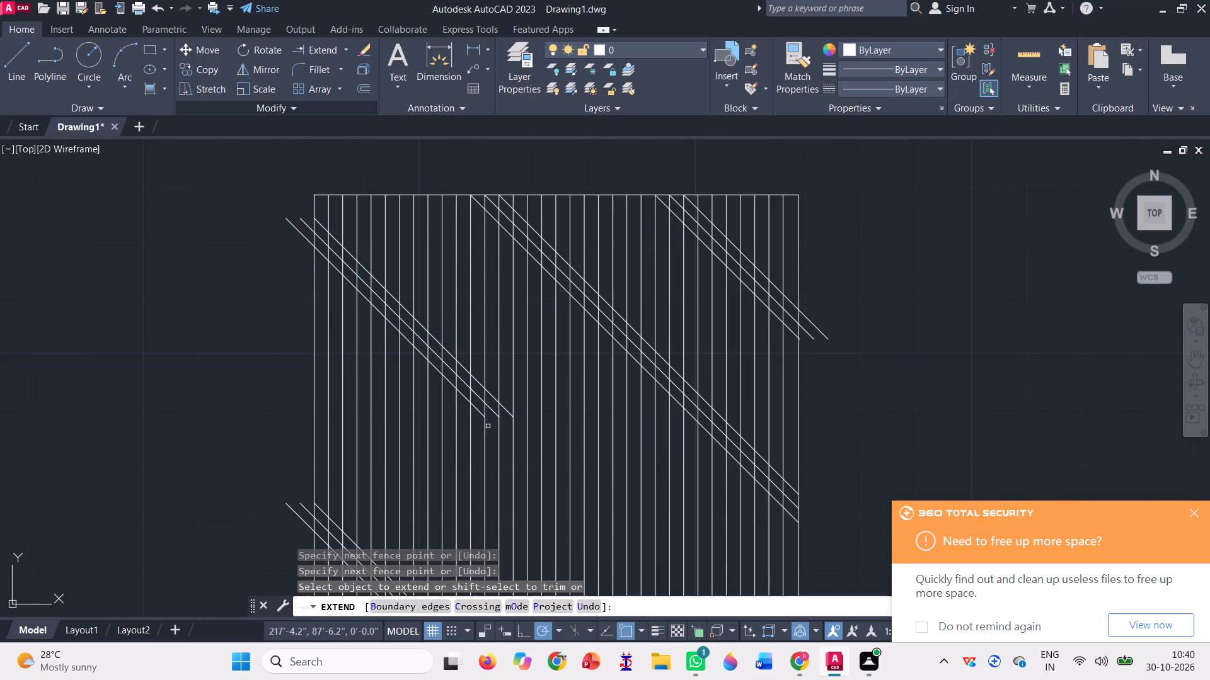
pyautogui.click(477, 429)
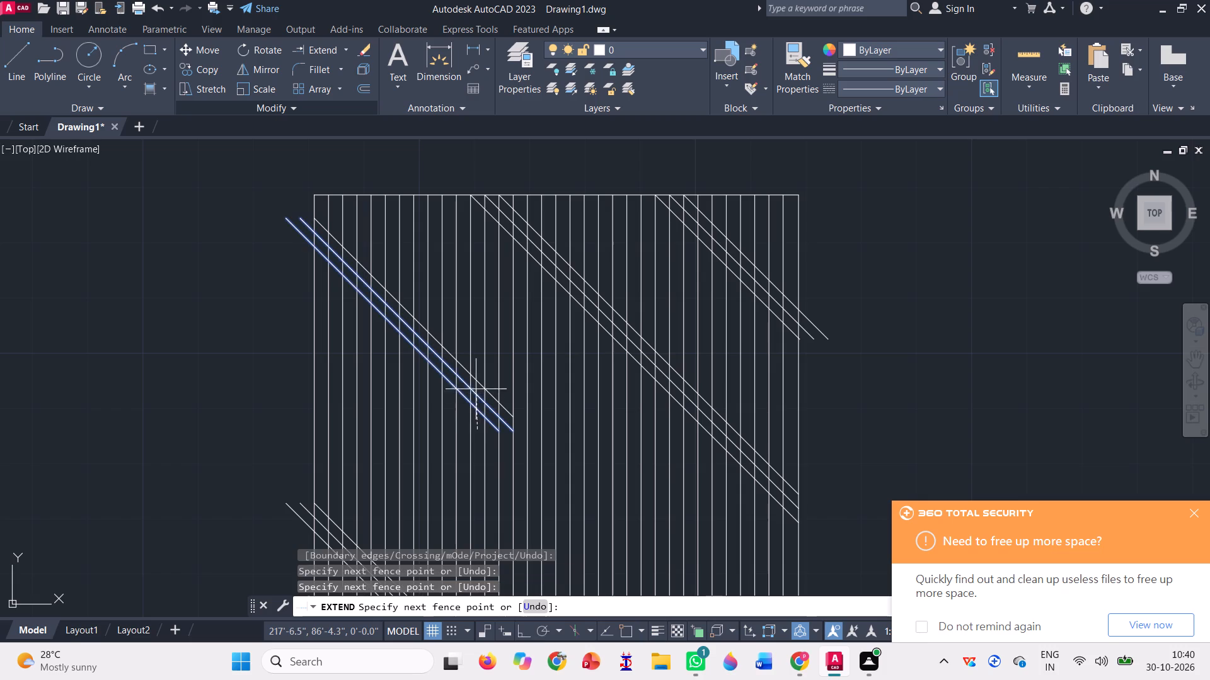
pyautogui.click(478, 368)
pyautogui.click(492, 441)
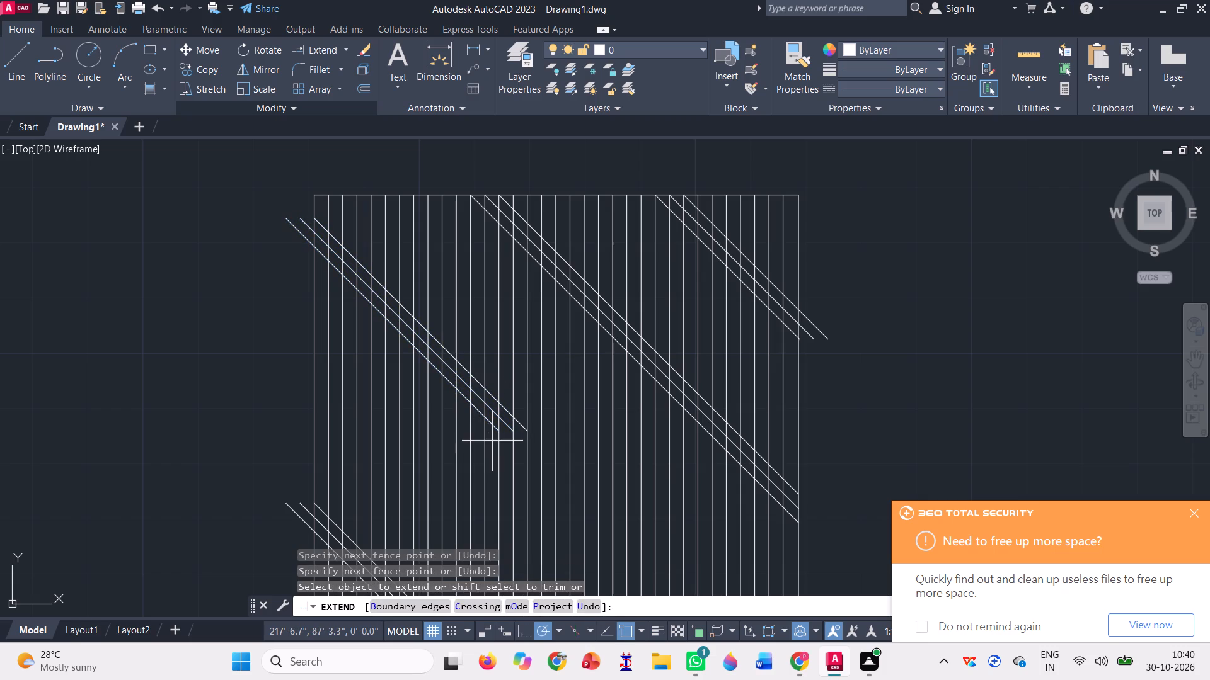
pyautogui.click(493, 377)
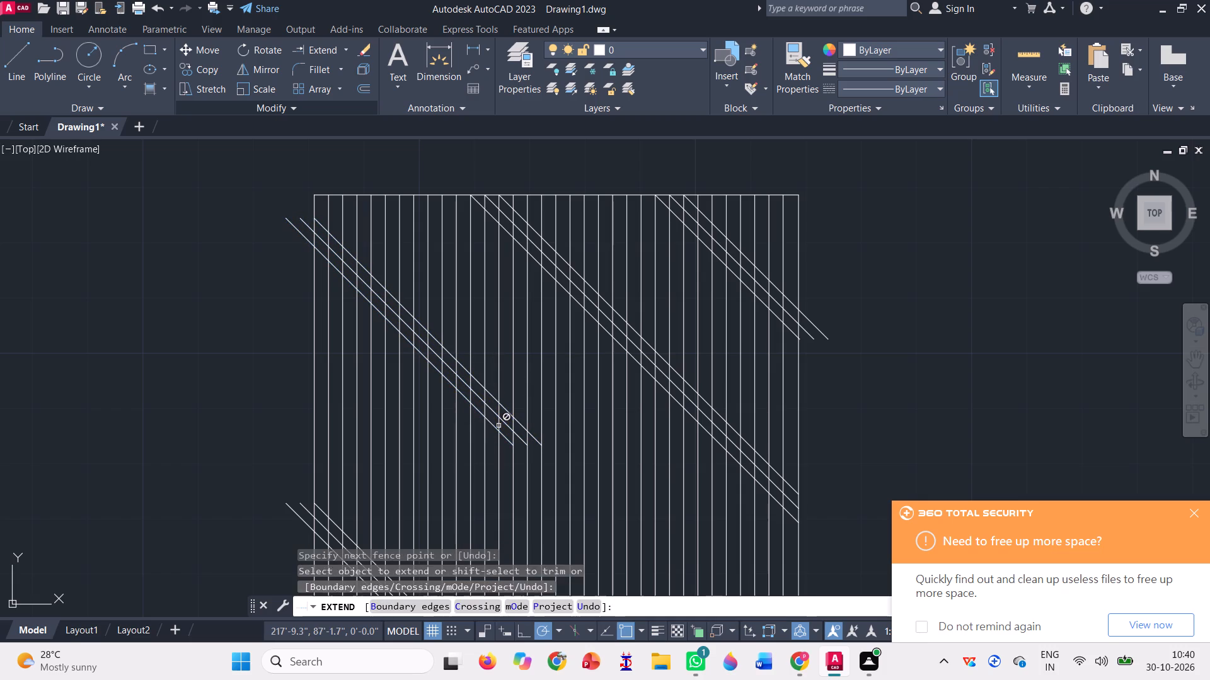
pyautogui.click(507, 465)
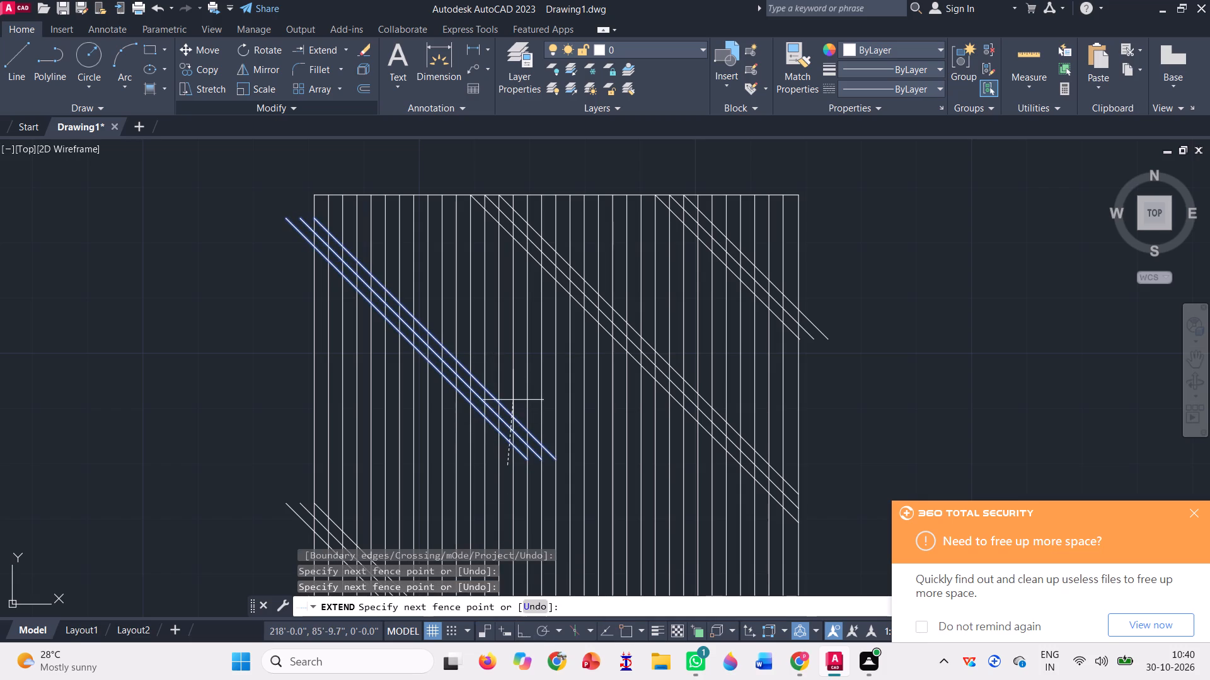
pyautogui.click(513, 398)
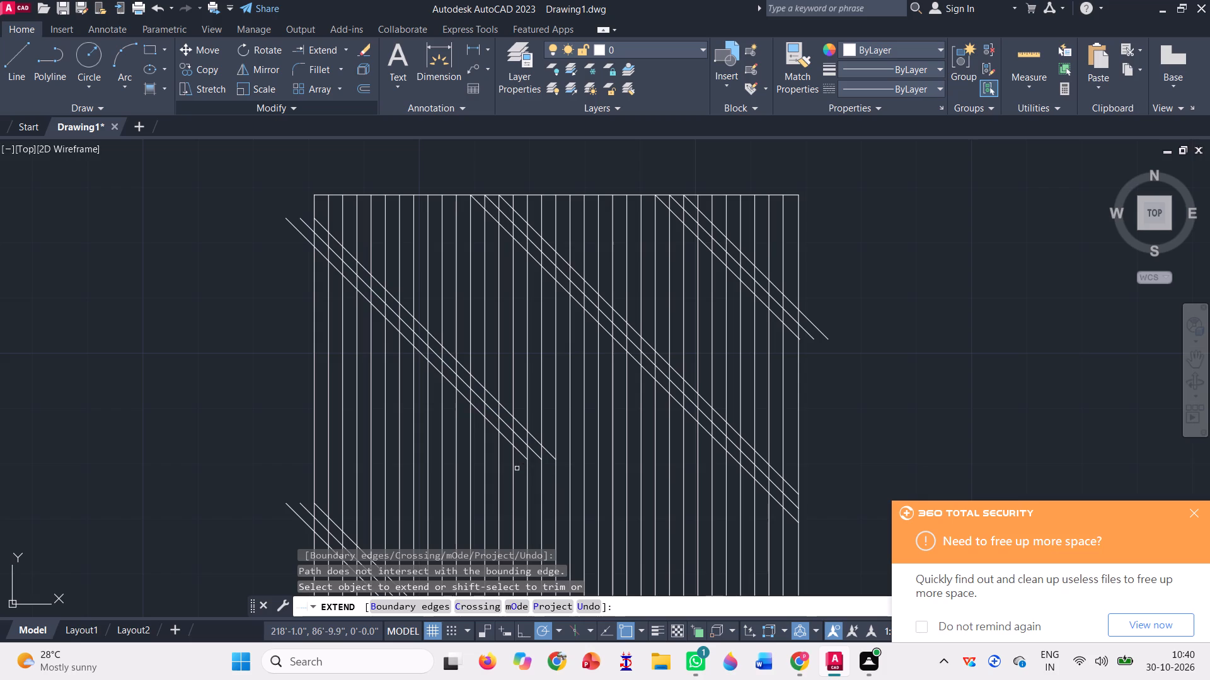
pyautogui.click(519, 464)
pyautogui.click(519, 412)
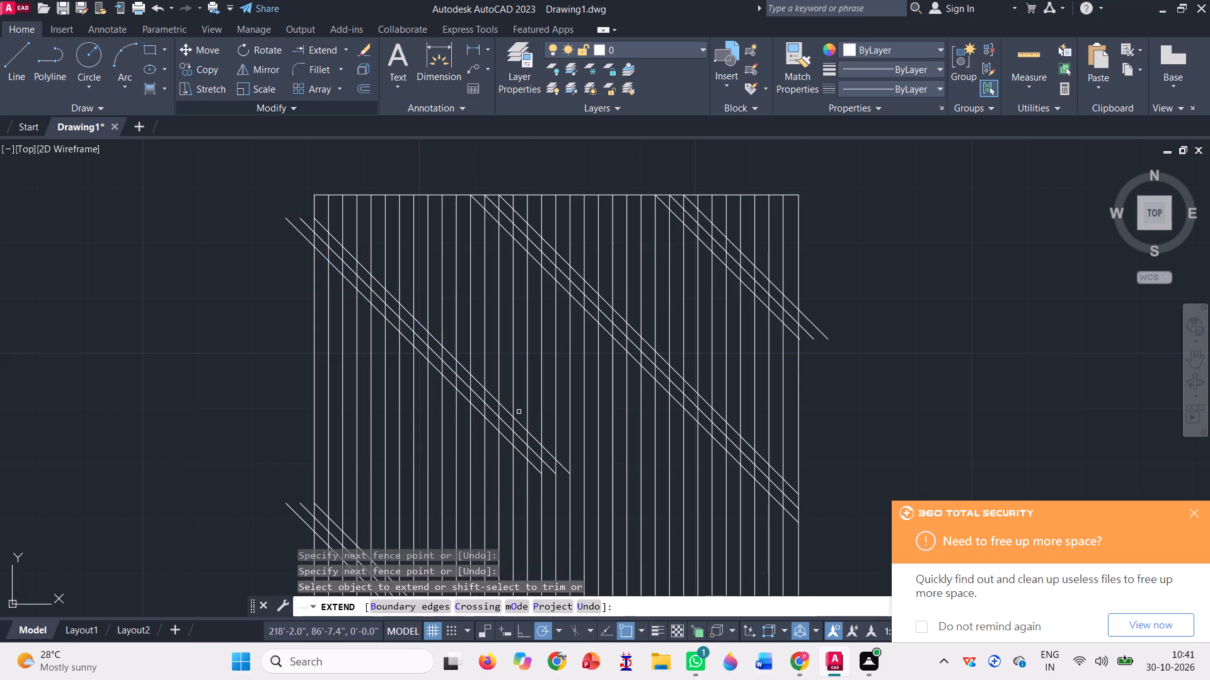
# Extend the upper-left group's three diagonals further to the 19th, 20th and 21st vertical lines from the door's left edge.
pyautogui.scroll(-1, 504, 400)
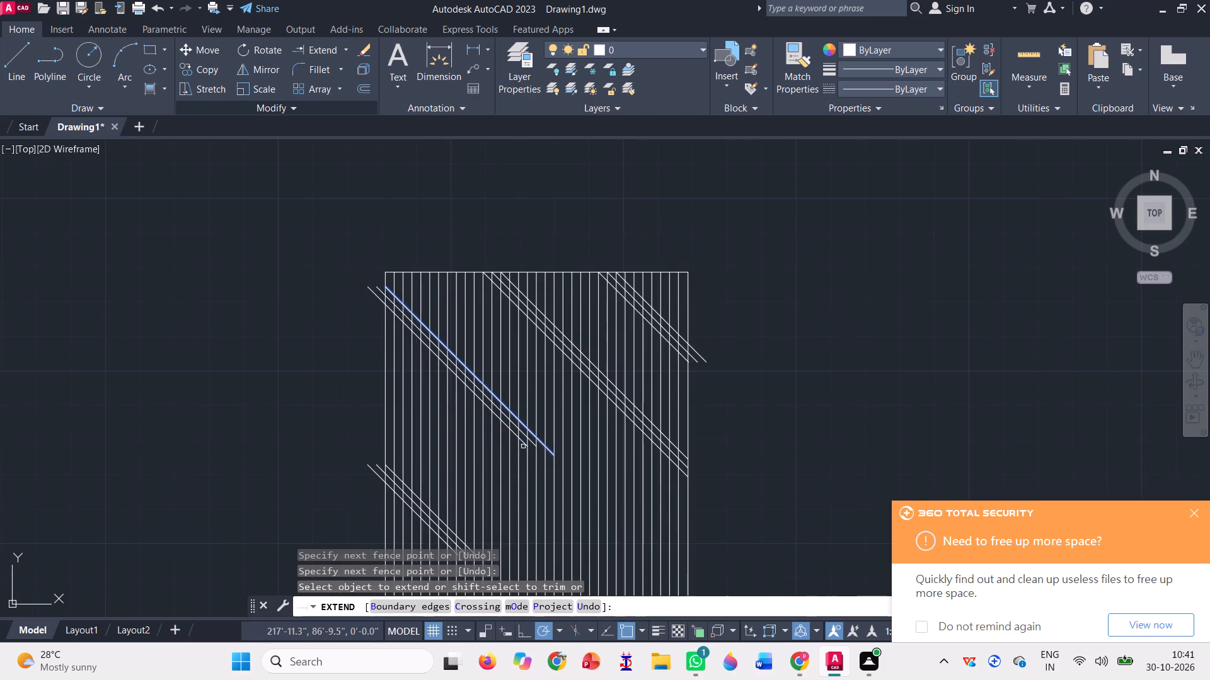
pyautogui.scroll(3, 534, 445)
pyautogui.click(520, 458)
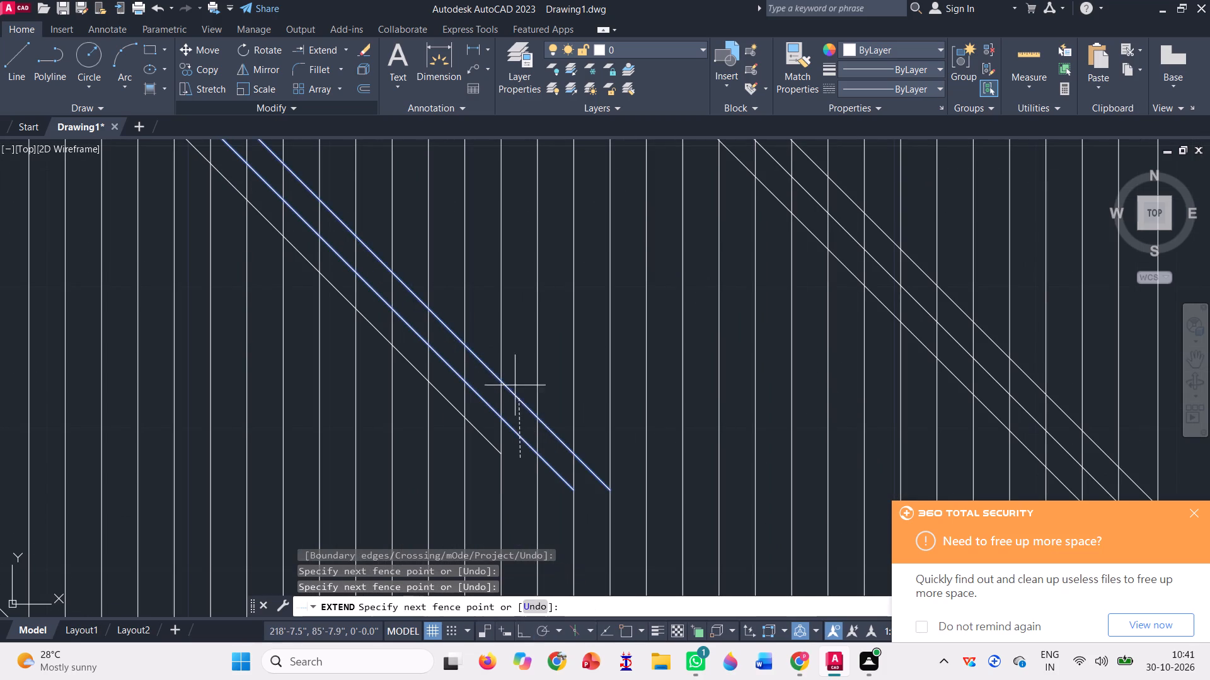
pyautogui.click(514, 370)
pyautogui.click(480, 453)
pyautogui.click(475, 421)
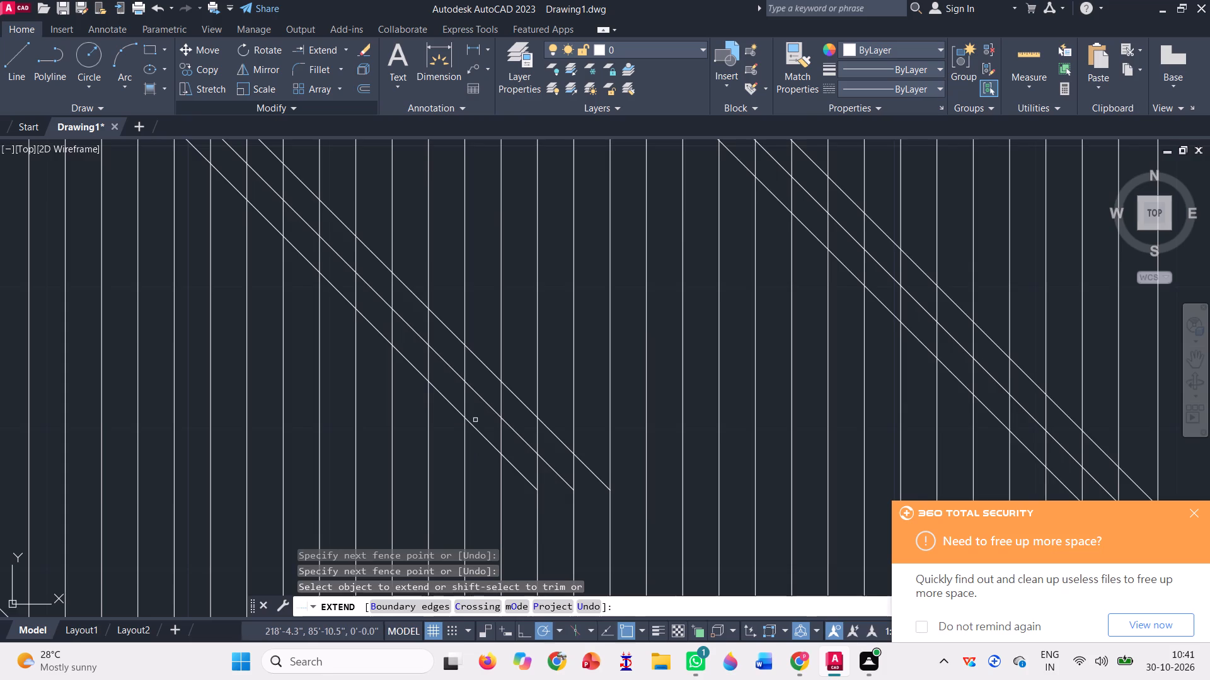
pyautogui.scroll(-3, 476, 422)
pyautogui.scroll(3, 483, 440)
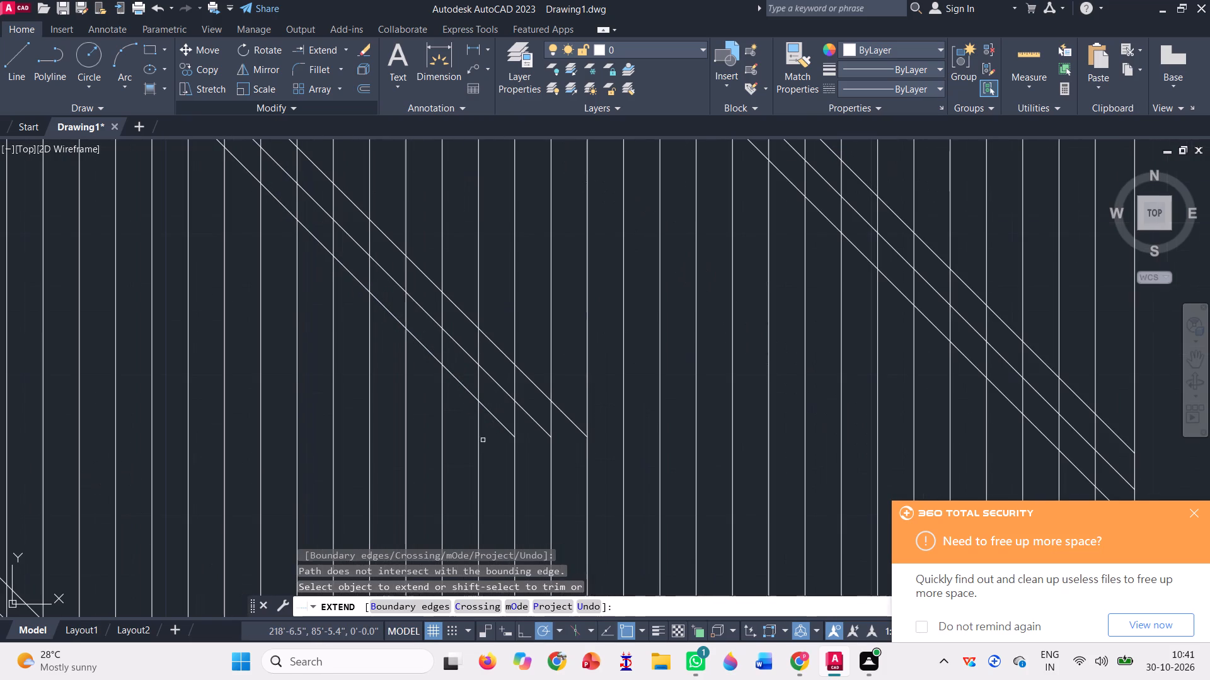
pyautogui.click(493, 443)
pyautogui.click(500, 322)
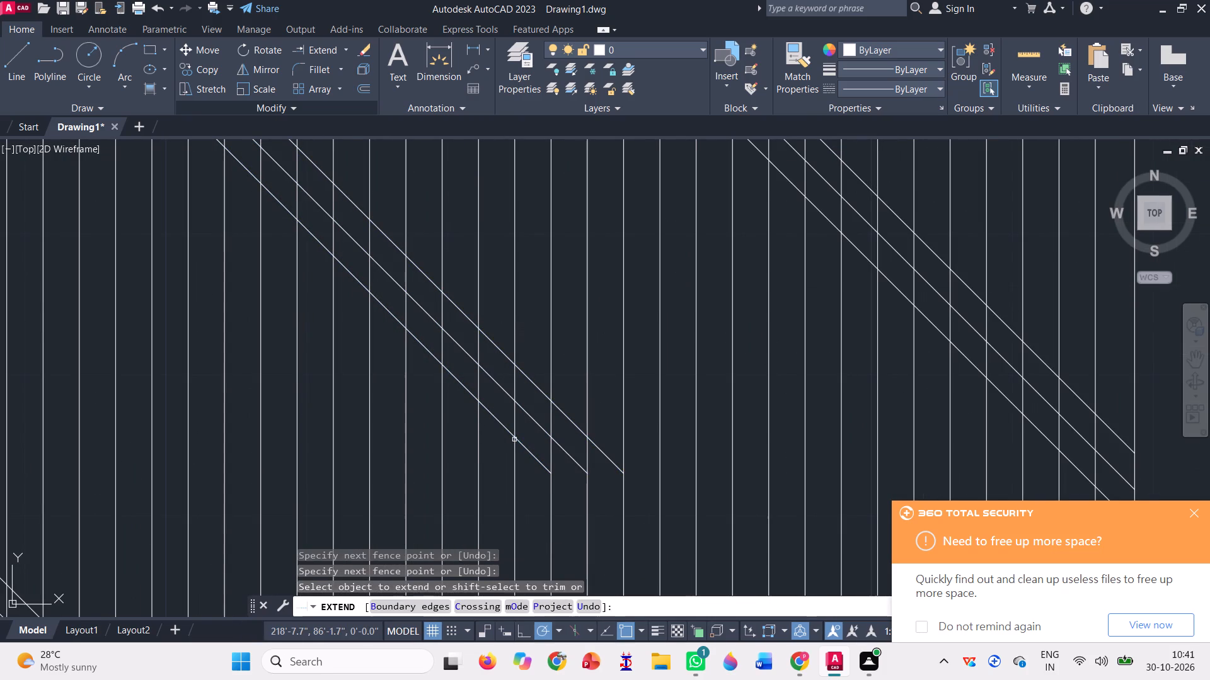
pyautogui.click(529, 496)
pyautogui.click(537, 339)
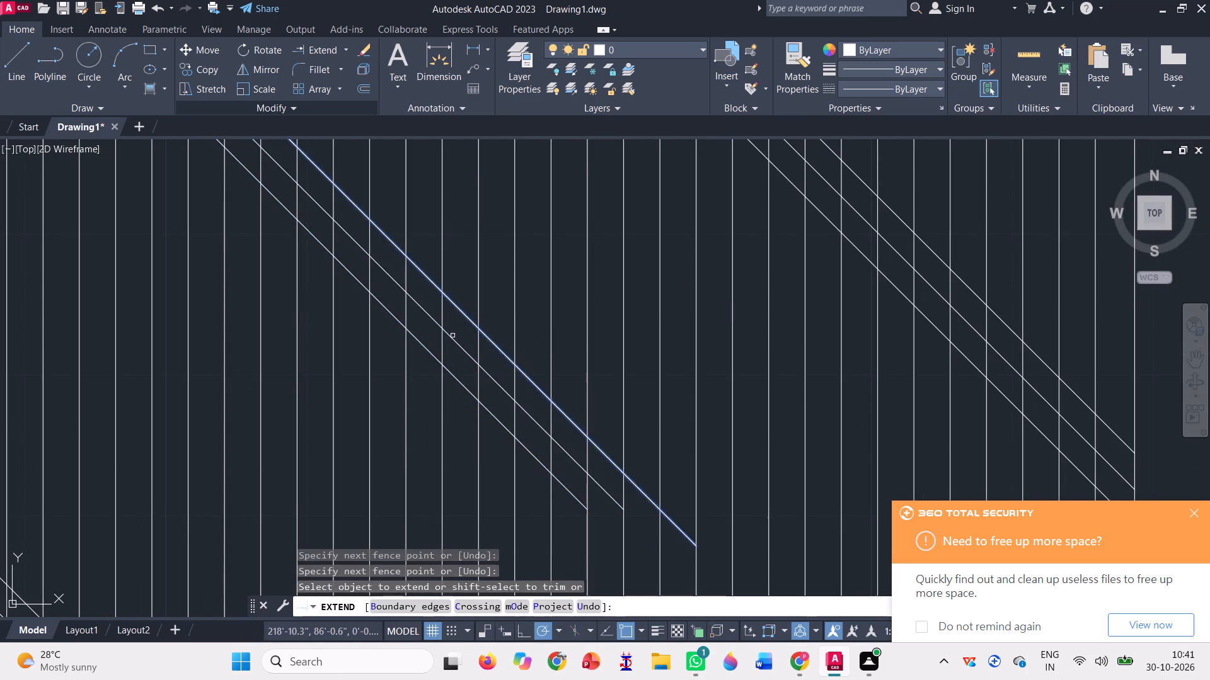
# Extend the upper-left group's diagonals to the 10th, 9th and 8th vertical lines before the door's right edge.
pyautogui.scroll(-2, 445, 331)
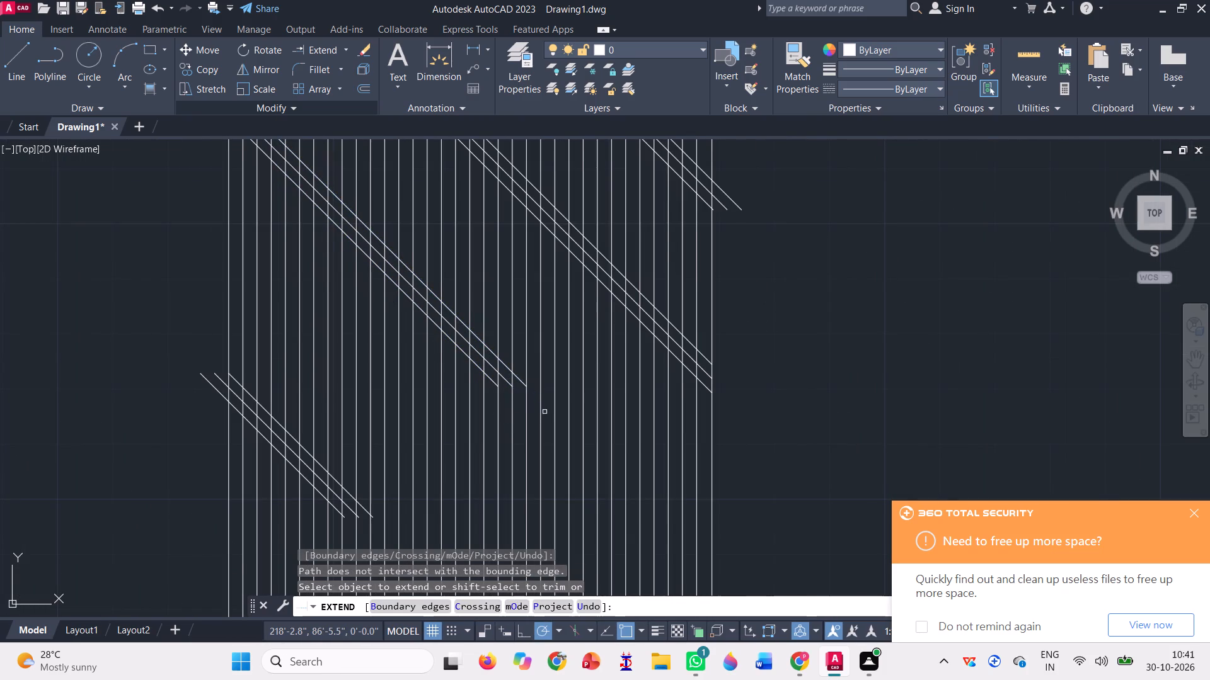
pyautogui.scroll(1, 544, 411)
pyautogui.click(453, 382)
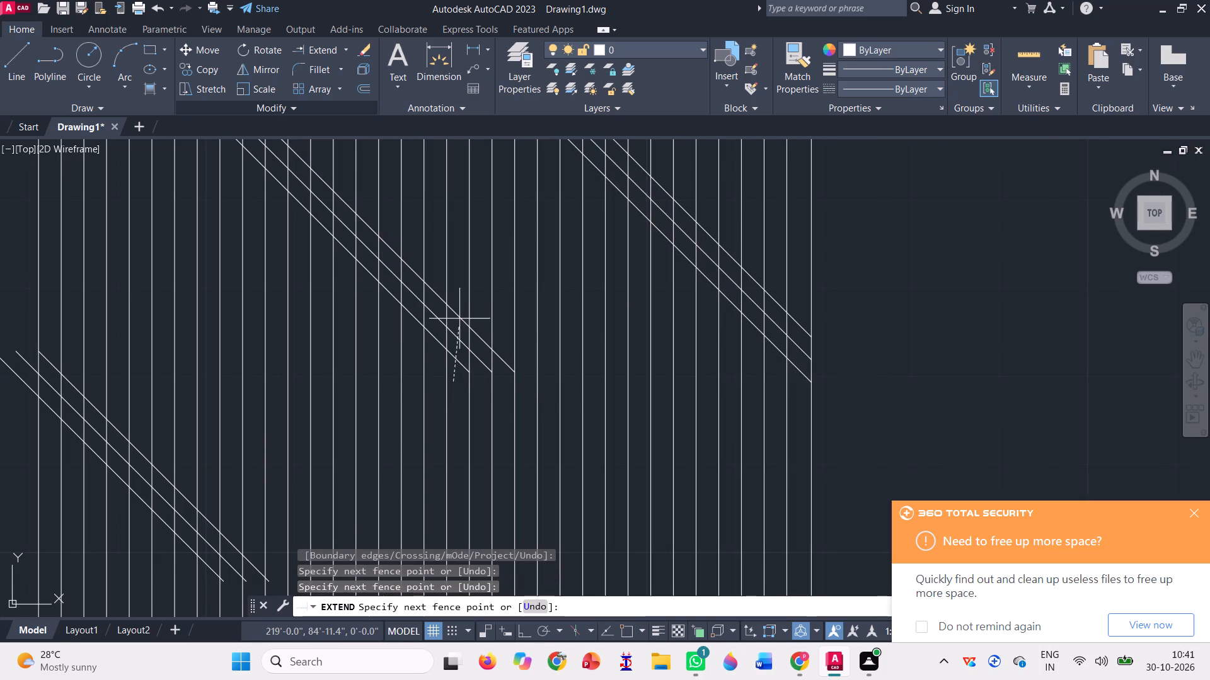
pyautogui.click(457, 295)
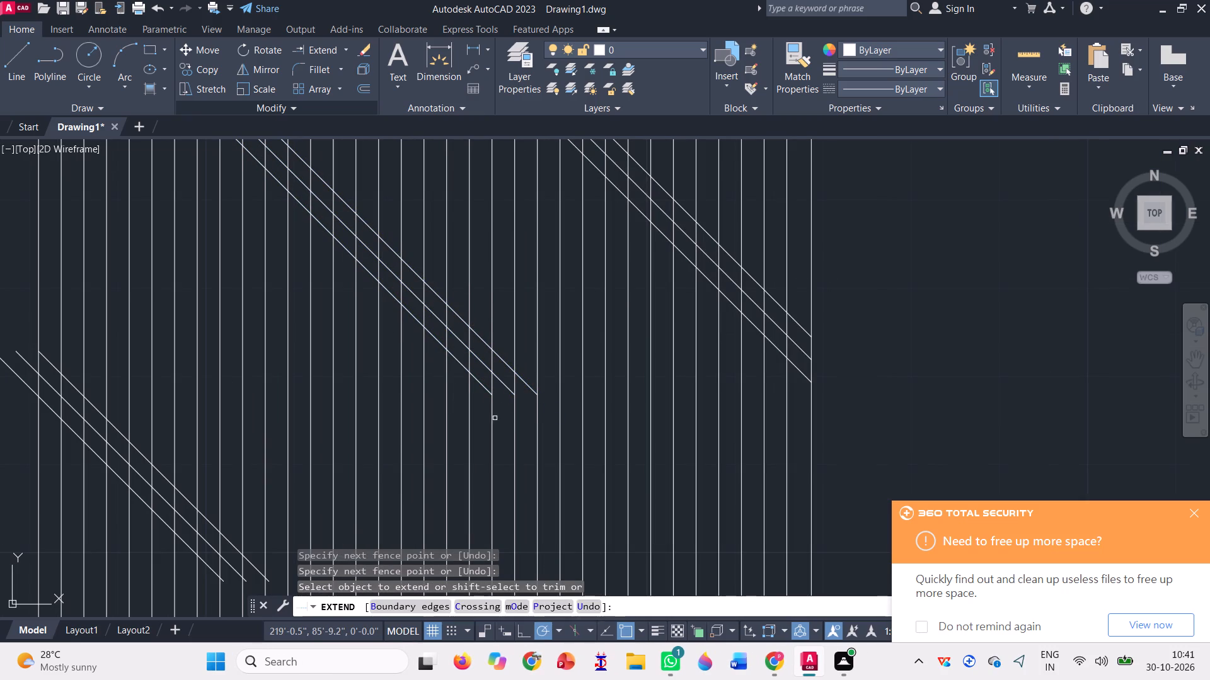
pyautogui.click(486, 414)
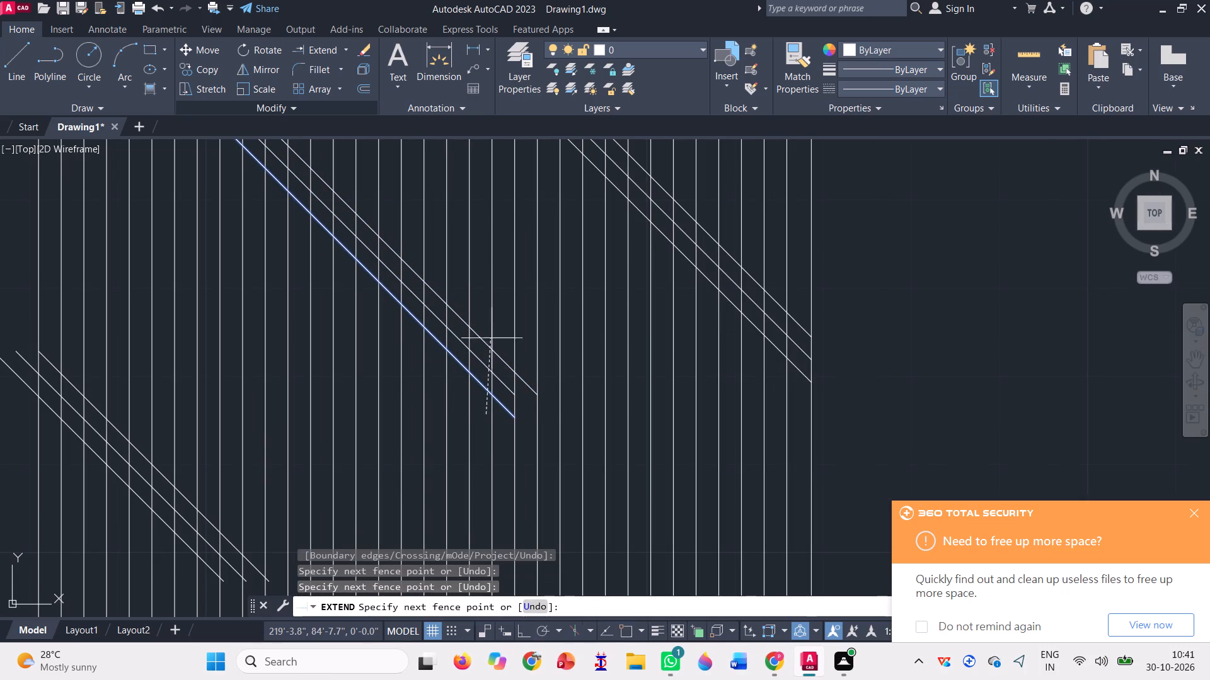
pyautogui.click(485, 315)
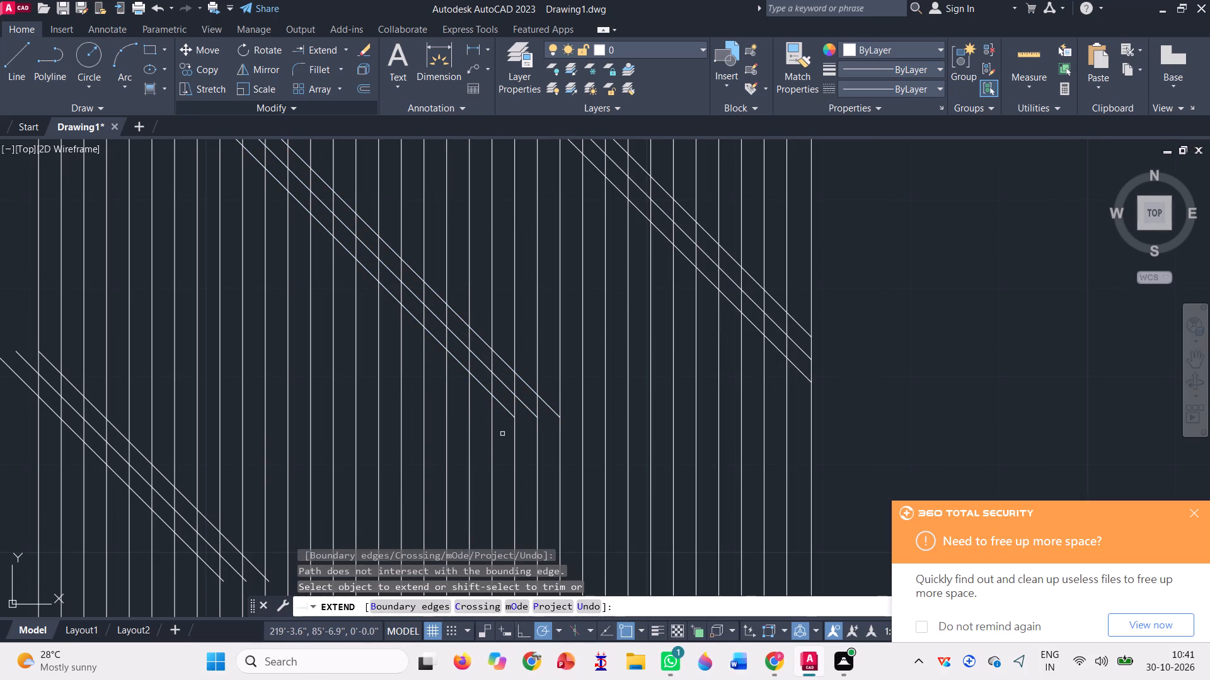
pyautogui.click(503, 427)
pyautogui.click(503, 322)
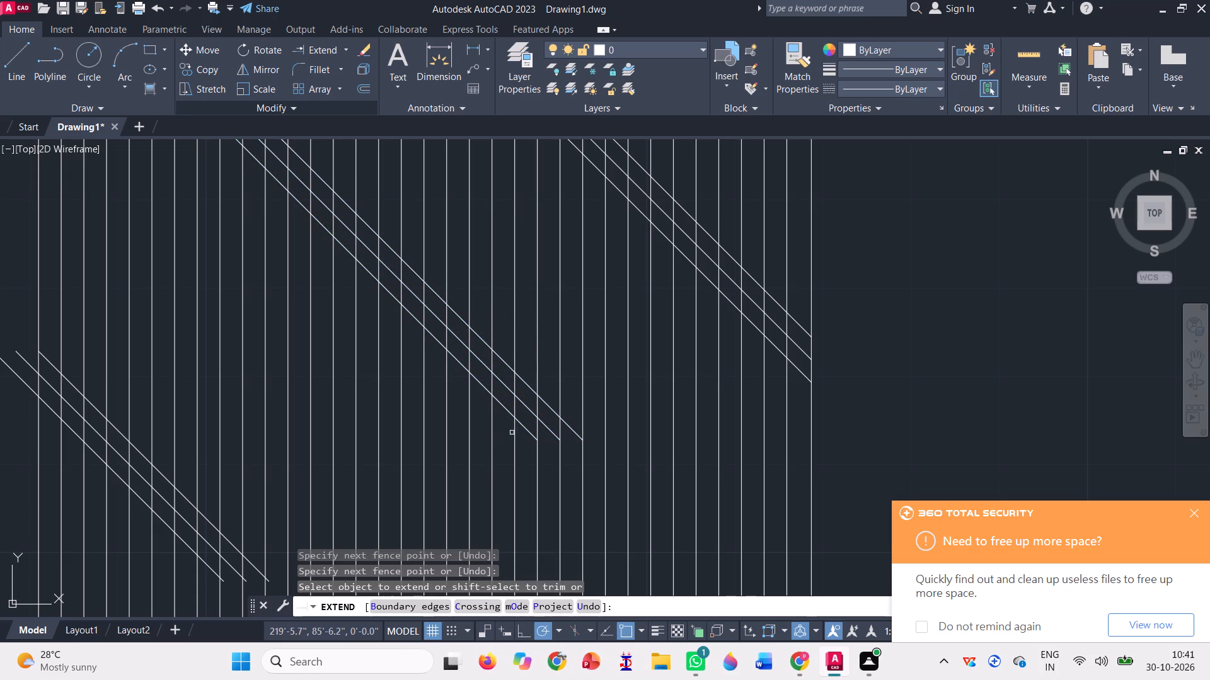
pyautogui.click(524, 451)
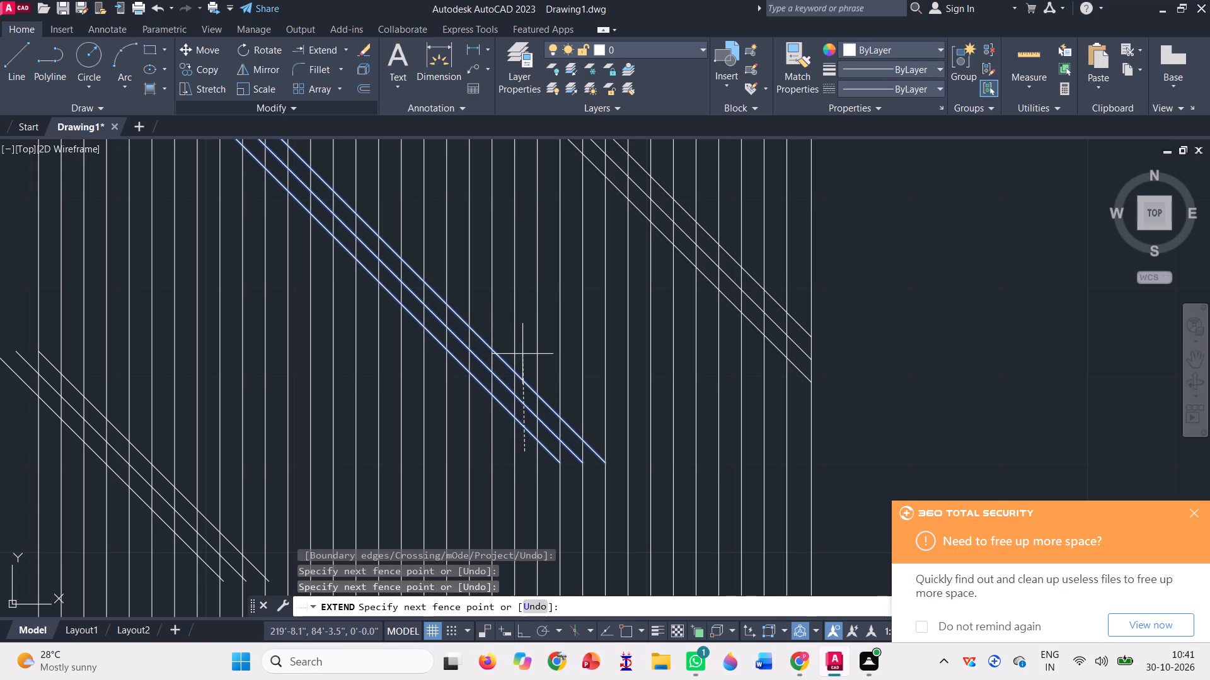
pyautogui.click(522, 354)
pyautogui.click(543, 462)
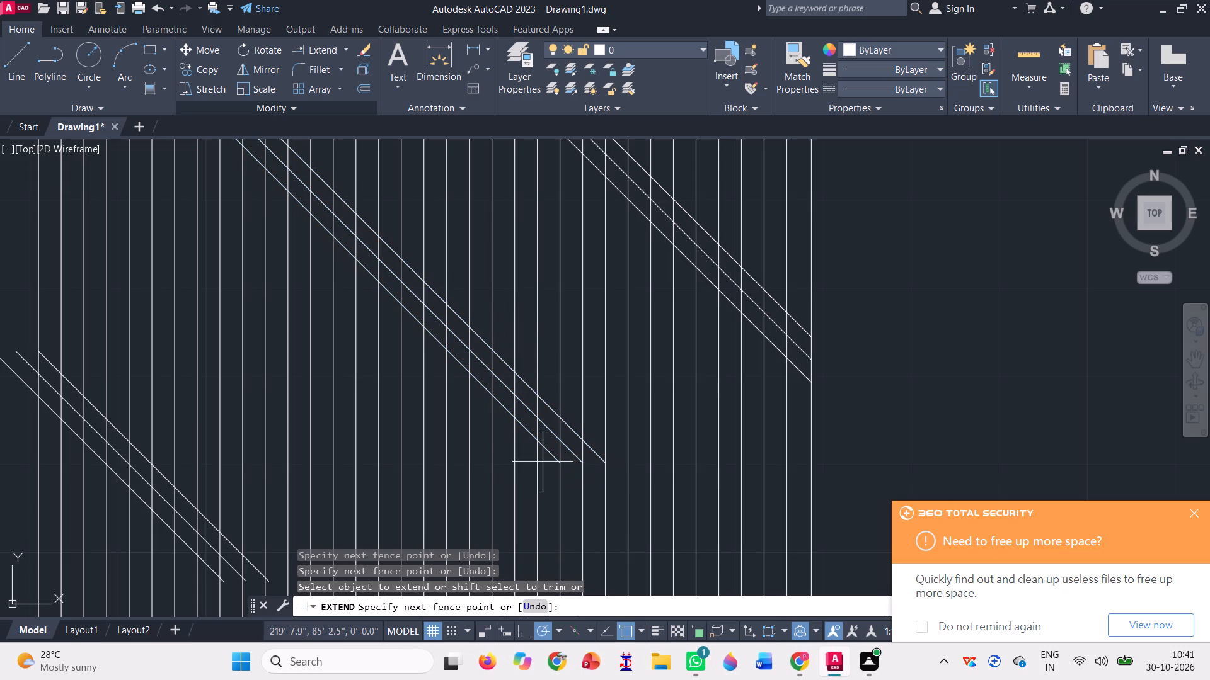
pyautogui.click(547, 389)
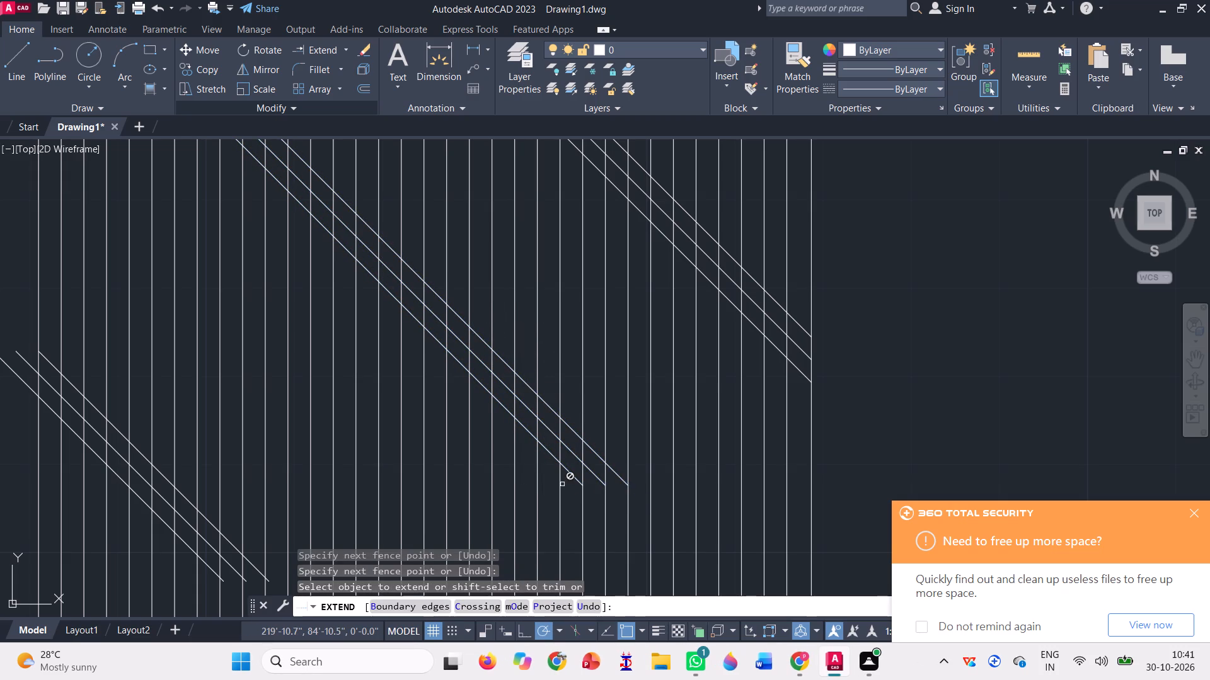
# Extend the same three diagonals down to the sixth, fifth and fourth vertical lines before the door's right edge.
pyautogui.click(568, 485)
pyautogui.click(572, 405)
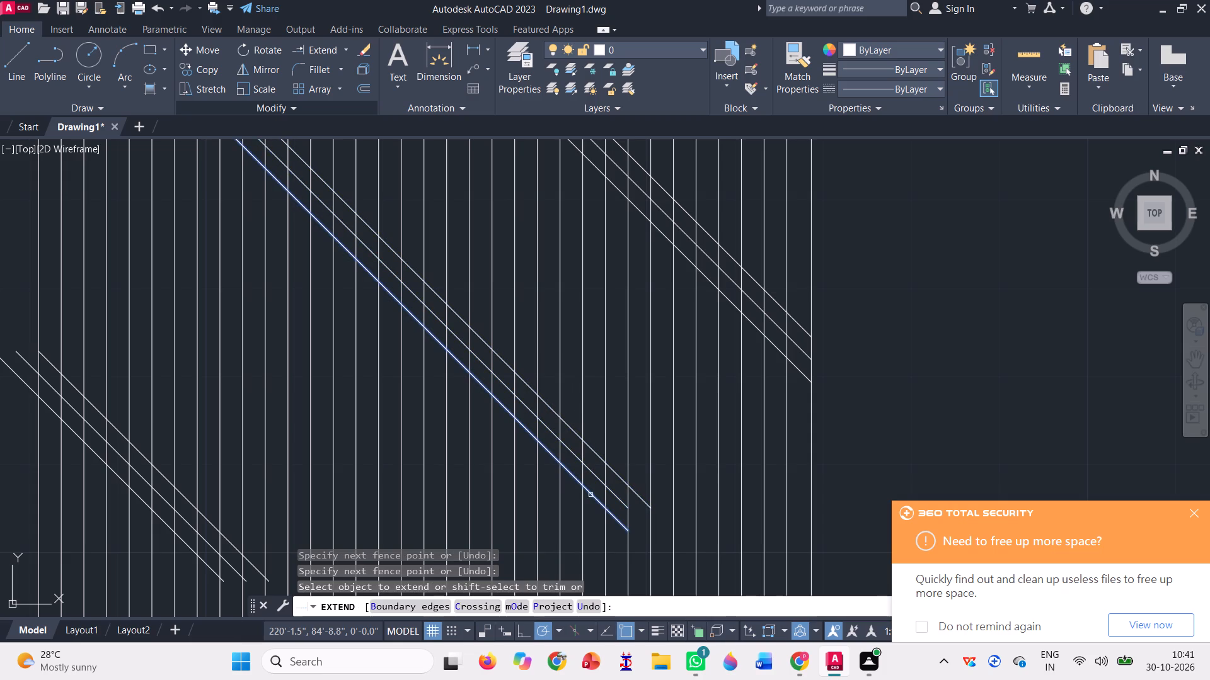
pyautogui.click(595, 518)
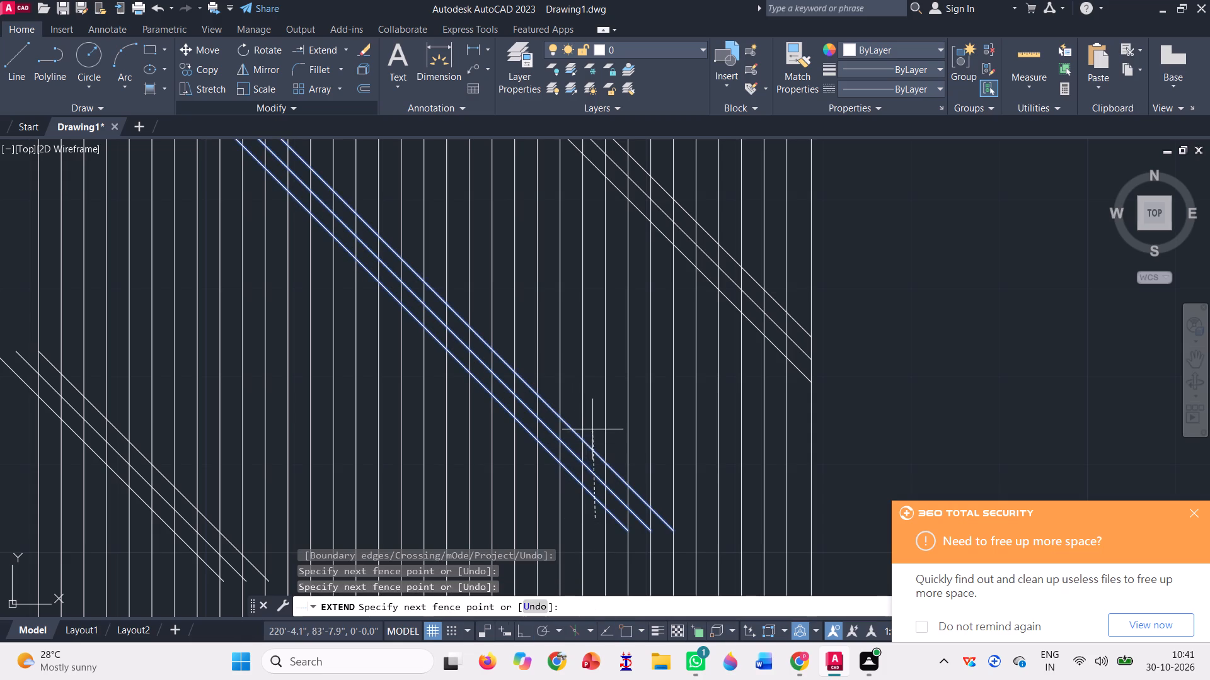
pyautogui.click(596, 431)
pyautogui.click(616, 542)
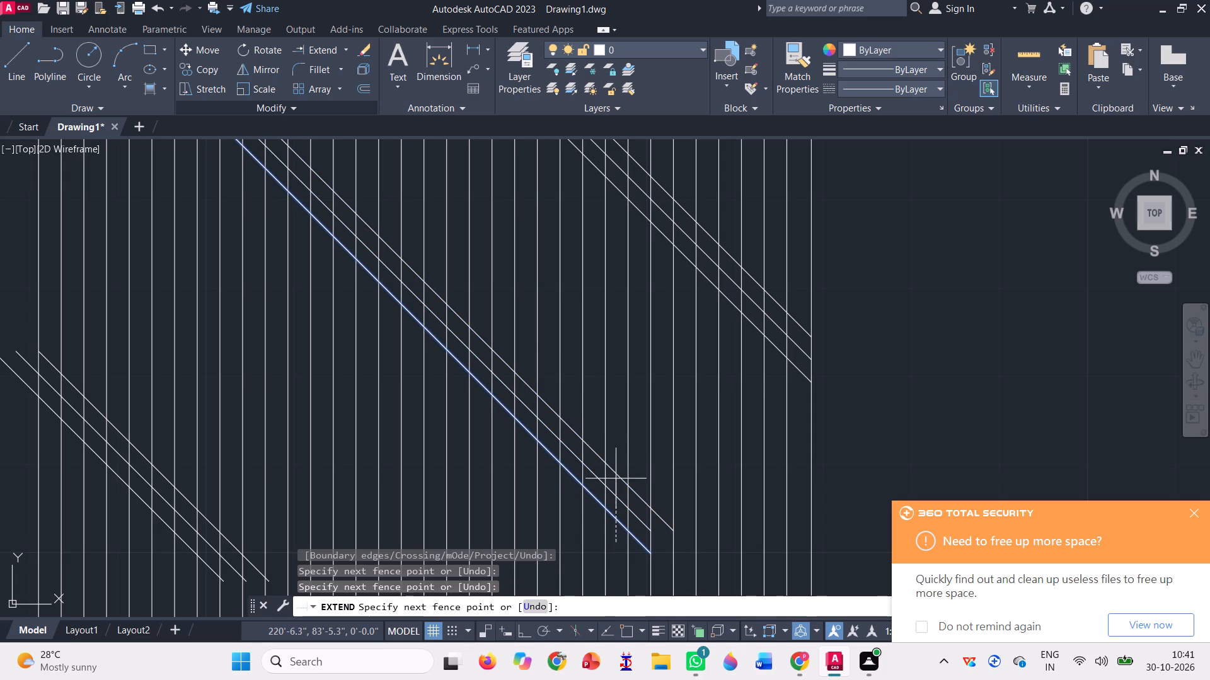
pyautogui.click(614, 449)
pyautogui.scroll(-2, 514, 339)
pyautogui.scroll(2, 575, 468)
pyautogui.click(544, 367)
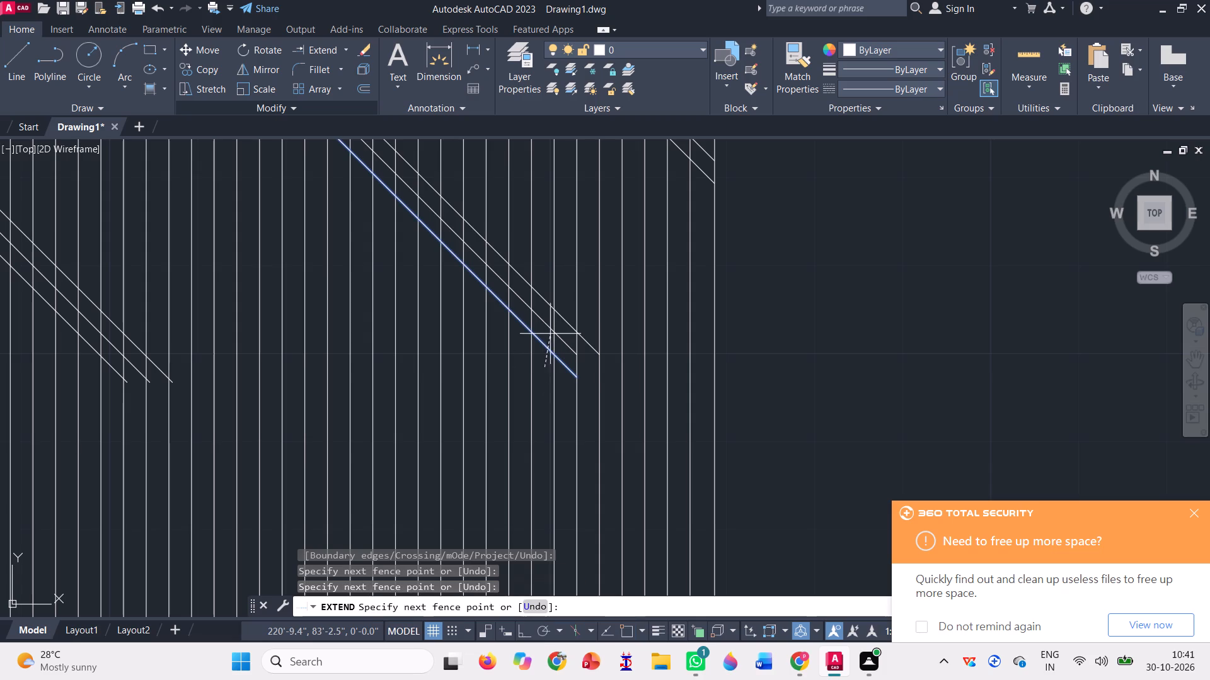
pyautogui.click(539, 283)
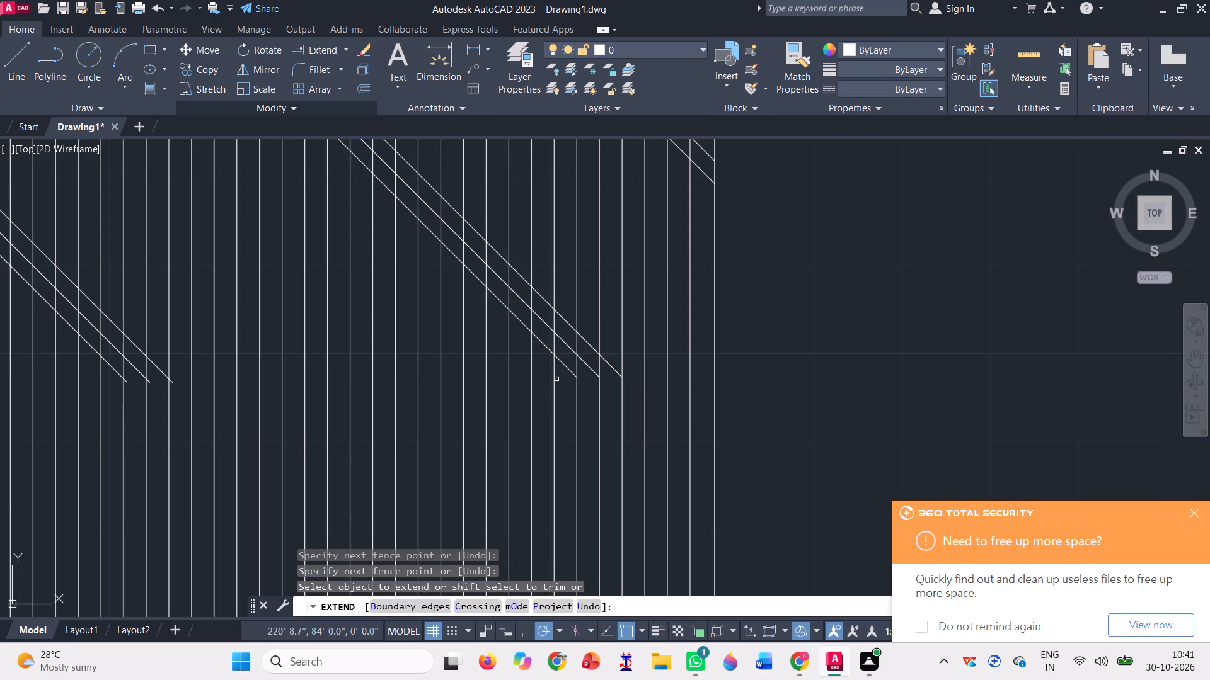
# Extend the upper-left group's three diagonals the rest of the way to the door's right edge.
pyautogui.click(562, 392)
pyautogui.click(565, 309)
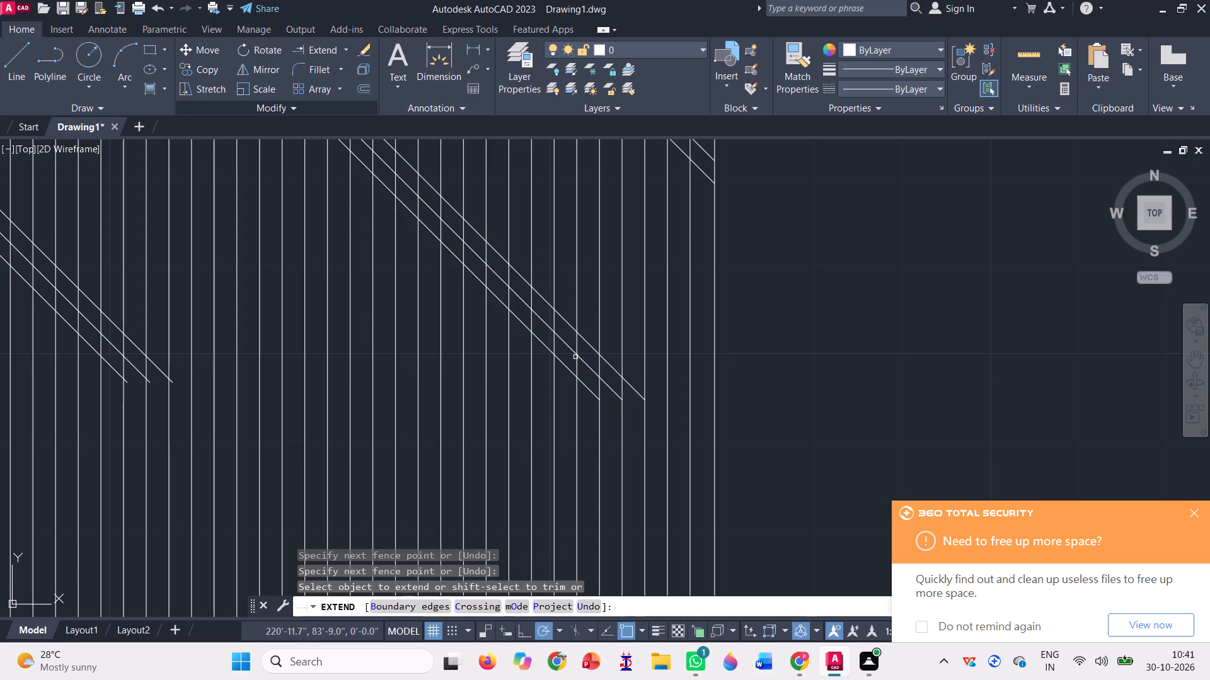
pyautogui.click(580, 407)
pyautogui.click(594, 320)
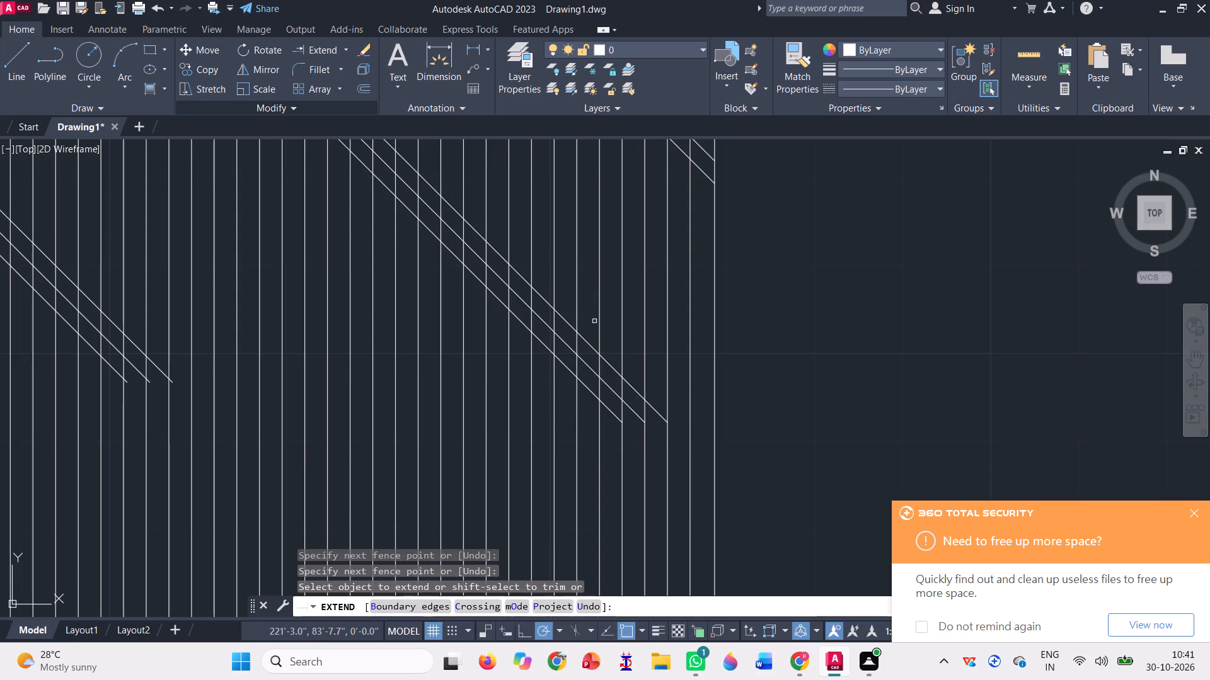
pyautogui.click(604, 436)
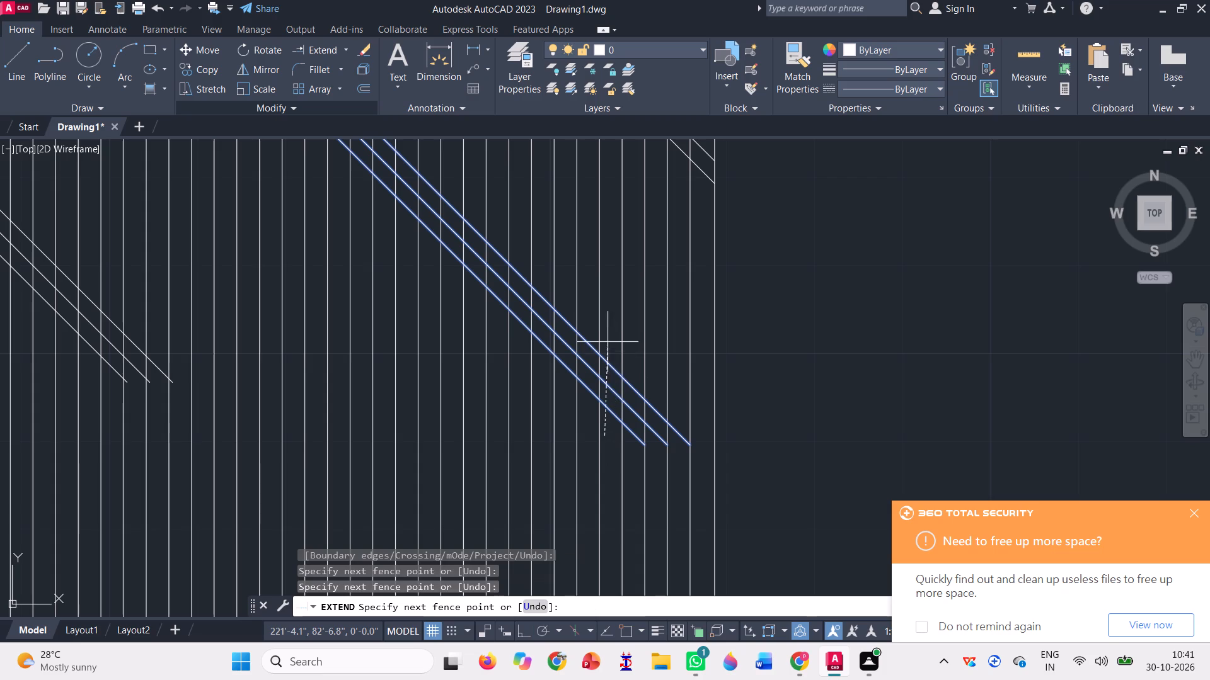
pyautogui.click(614, 349)
pyautogui.click(634, 454)
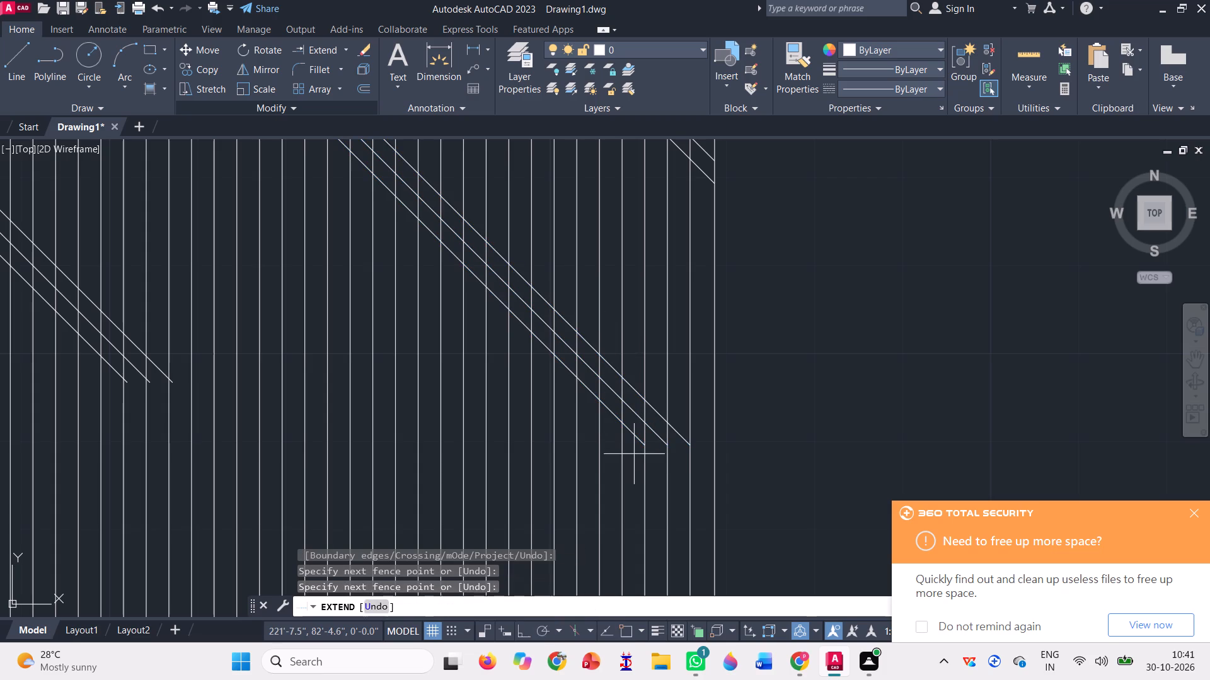
pyautogui.click(632, 372)
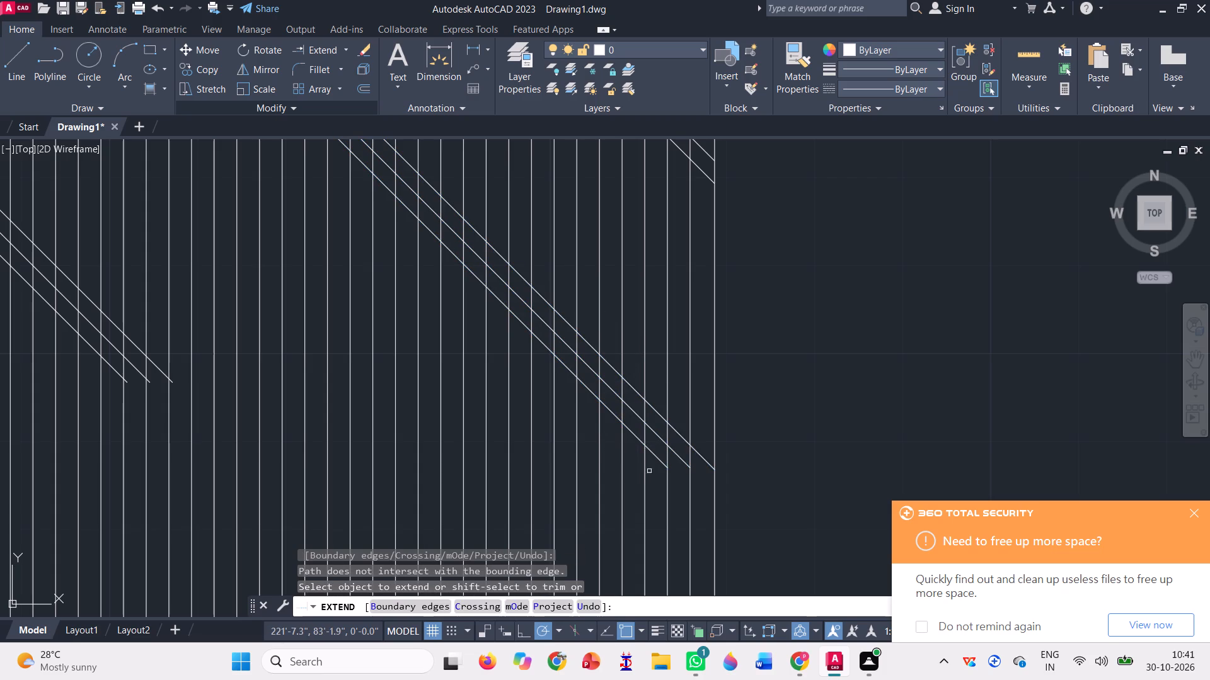
pyautogui.click(657, 476)
pyautogui.click(655, 396)
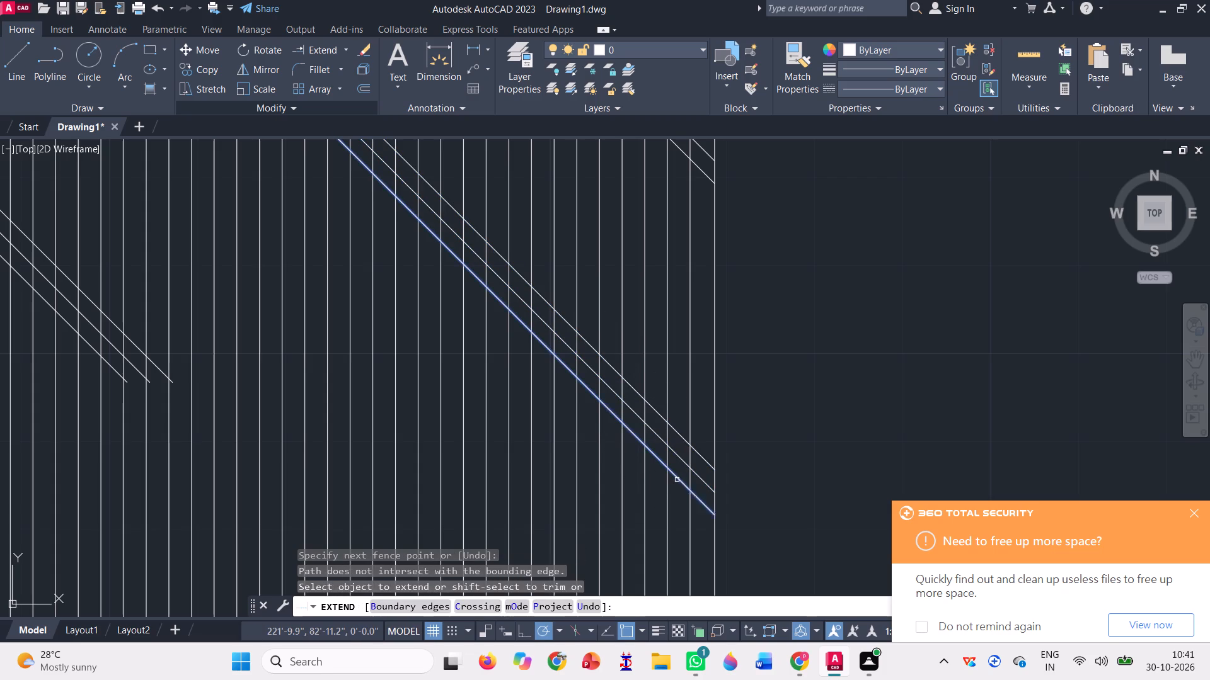
pyautogui.click(675, 483)
pyautogui.click(679, 473)
# Extend the lower-left group's three diagonals down to the 11th, 12th and 13th vertical lines from the door's left edge.
pyautogui.scroll(-3, 679, 473)
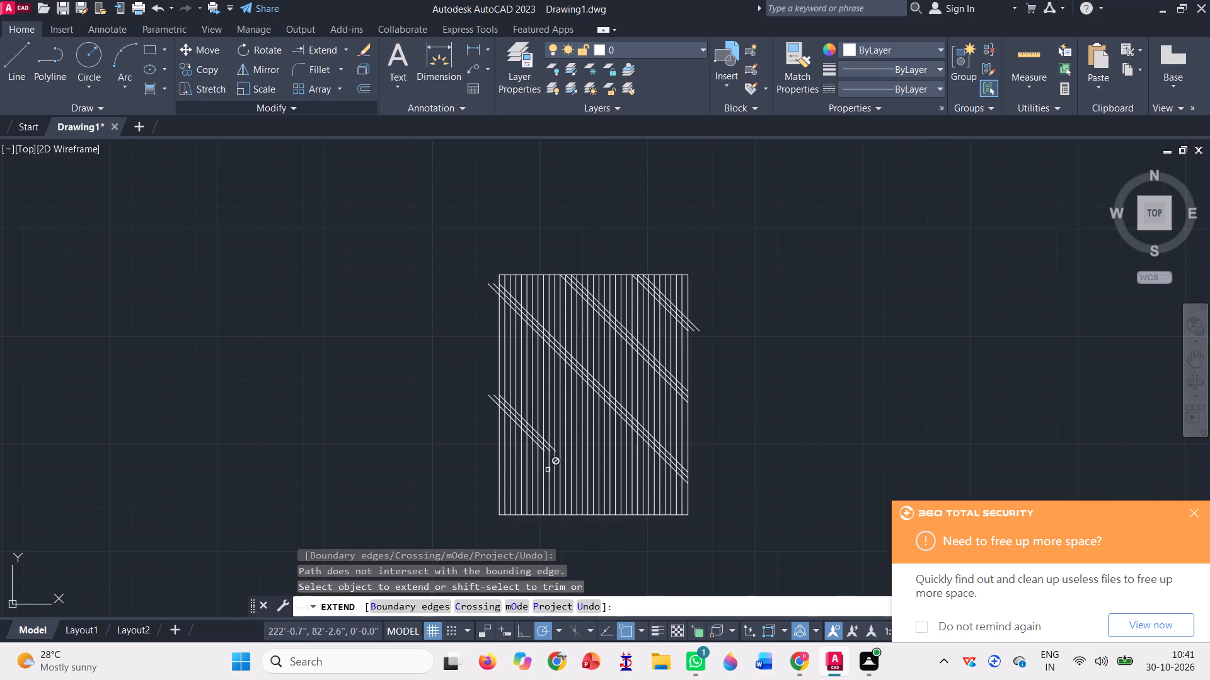
pyautogui.scroll(2, 541, 472)
pyautogui.scroll(2, 533, 422)
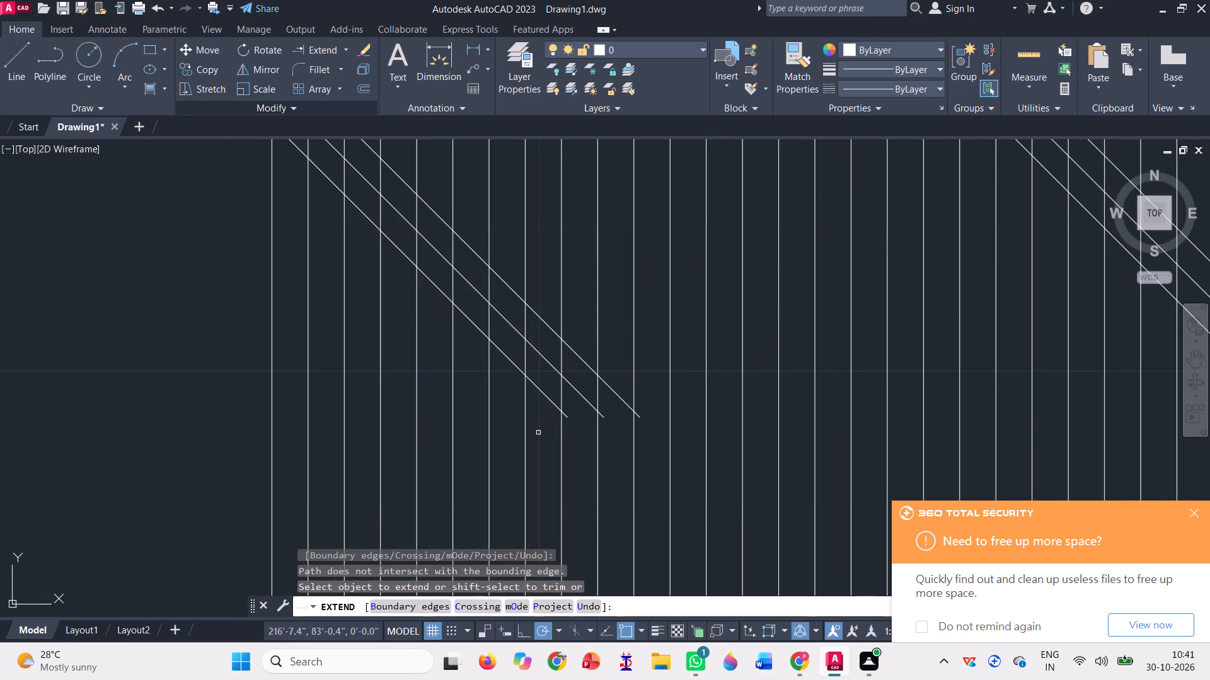
pyautogui.click(541, 433)
pyautogui.click(543, 311)
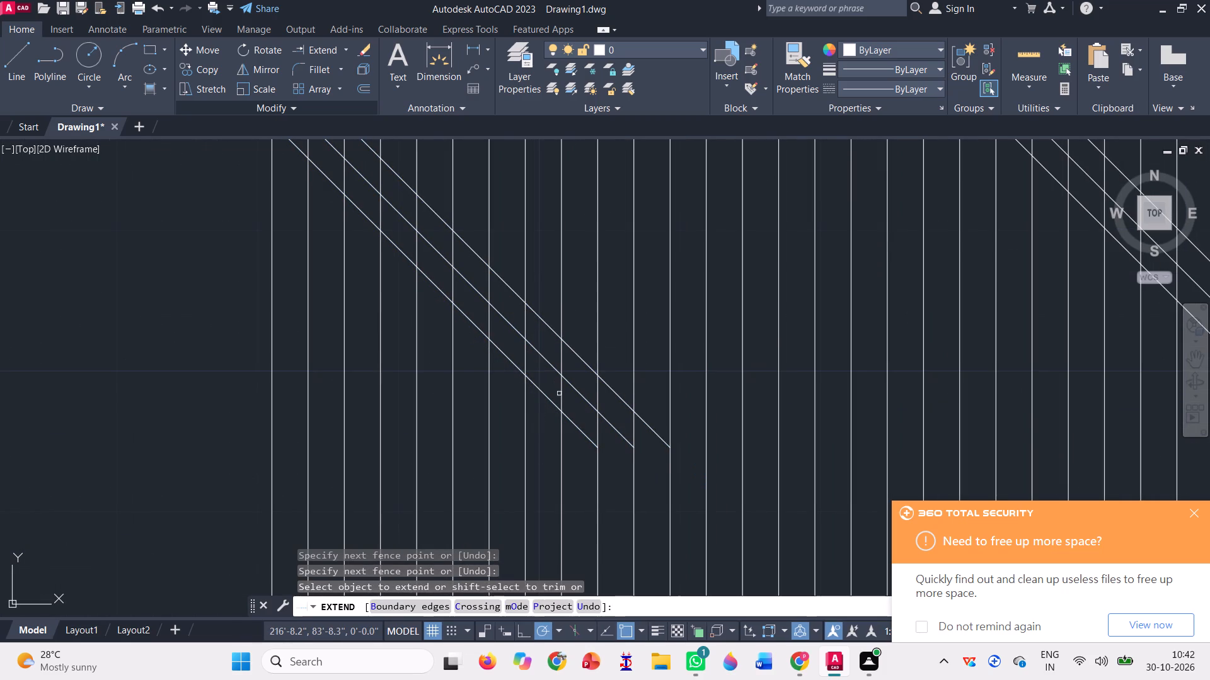
pyautogui.click(573, 450)
pyautogui.click(584, 353)
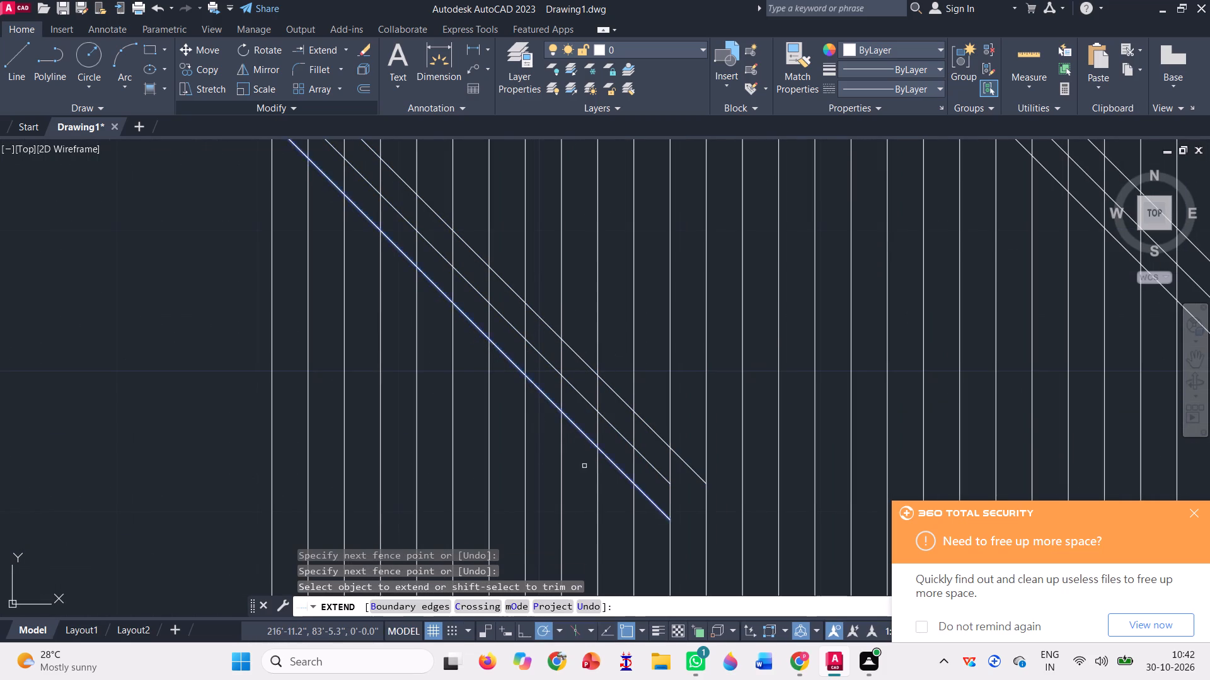
pyautogui.click(614, 476)
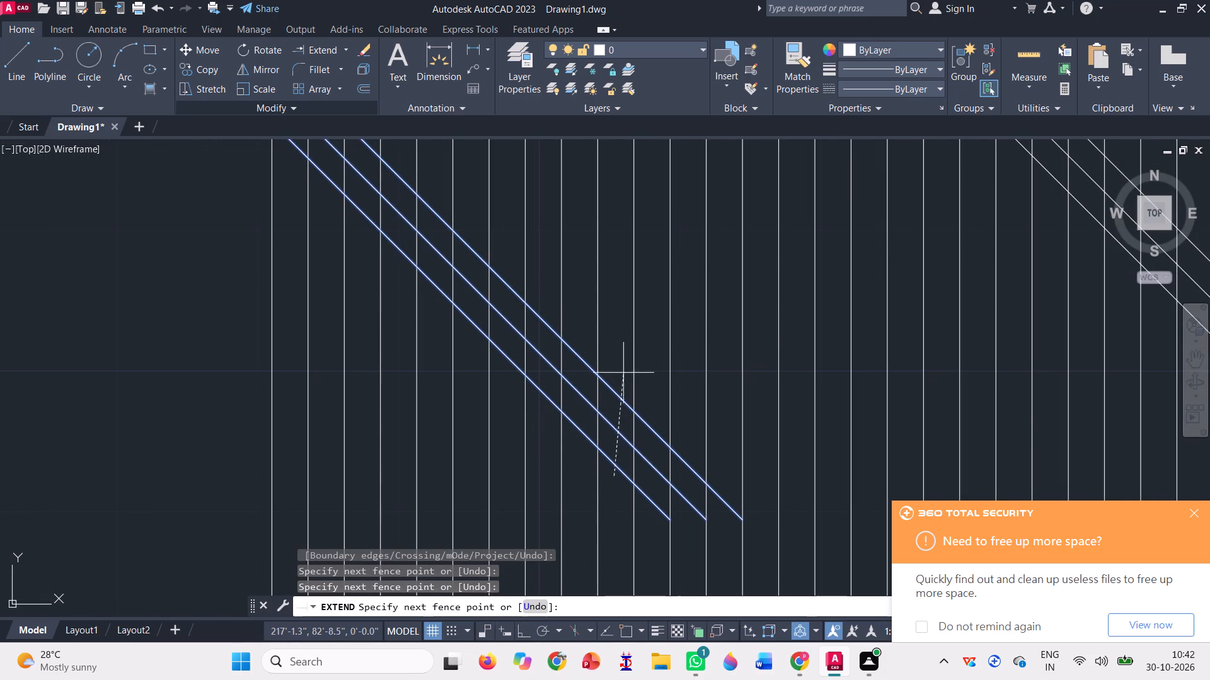
pyautogui.click(616, 369)
# Extend the lower-left group's three diagonals further to the 16th, 17th and 18th vertical lines from the door's left edge.
pyautogui.scroll(-2, 546, 332)
pyautogui.scroll(1, 613, 427)
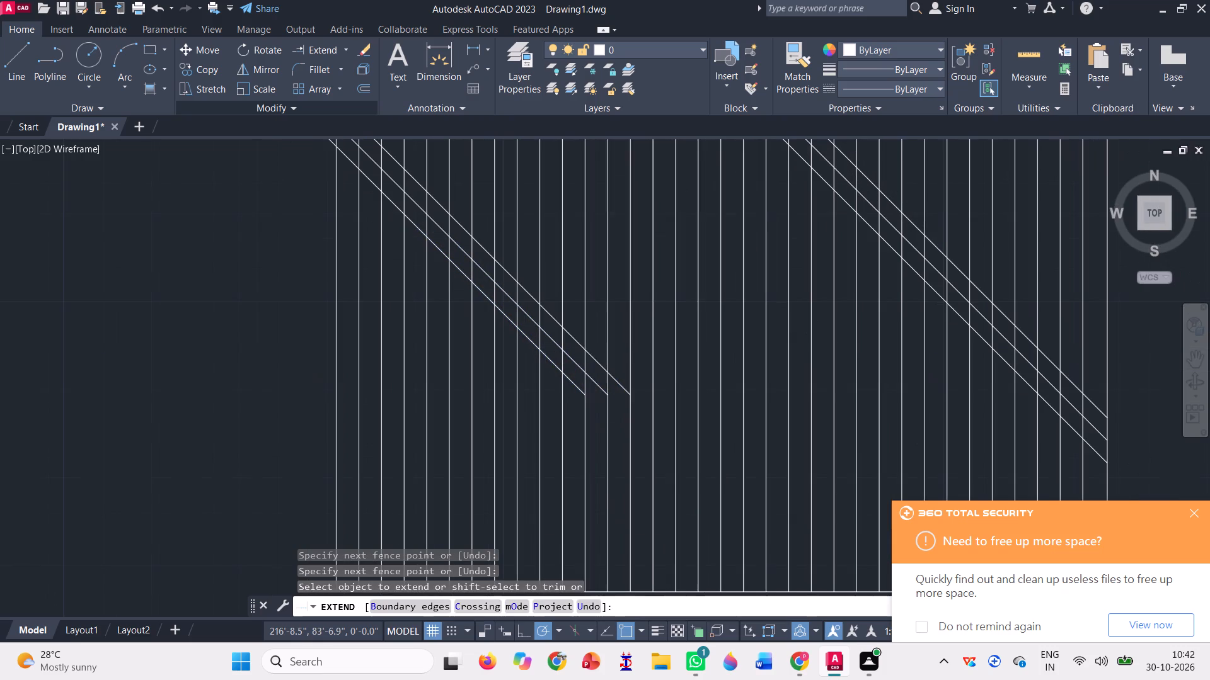
pyautogui.click(577, 399)
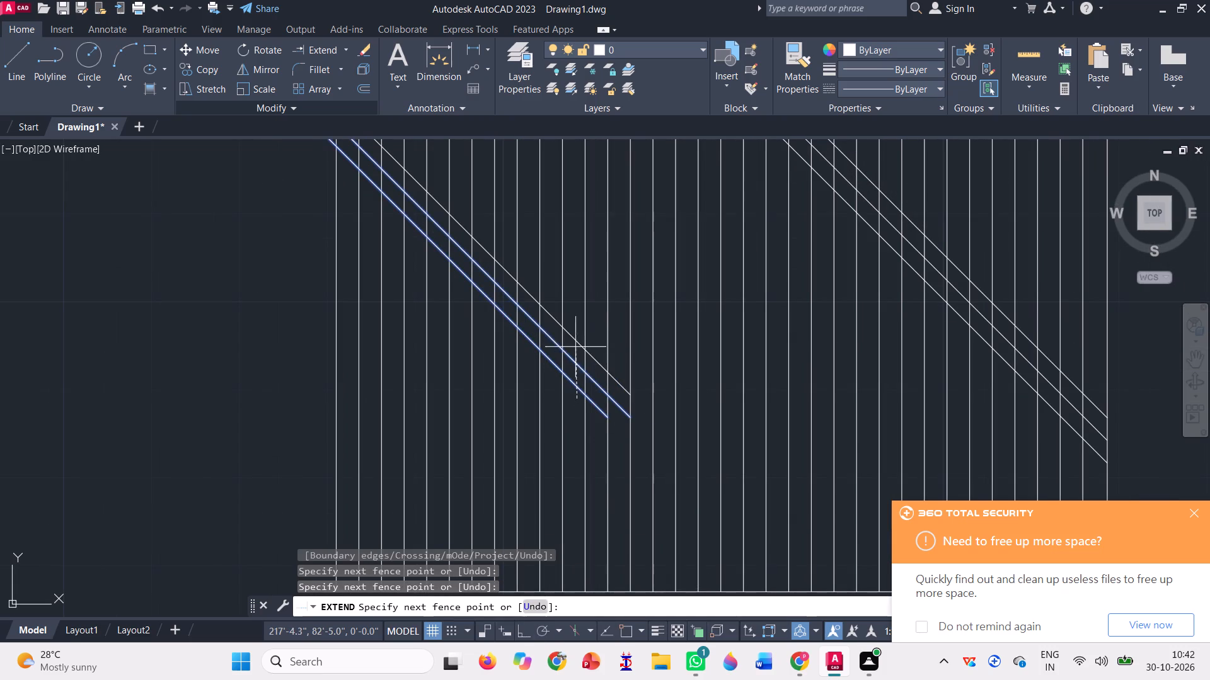
pyautogui.click(574, 320)
pyautogui.click(592, 441)
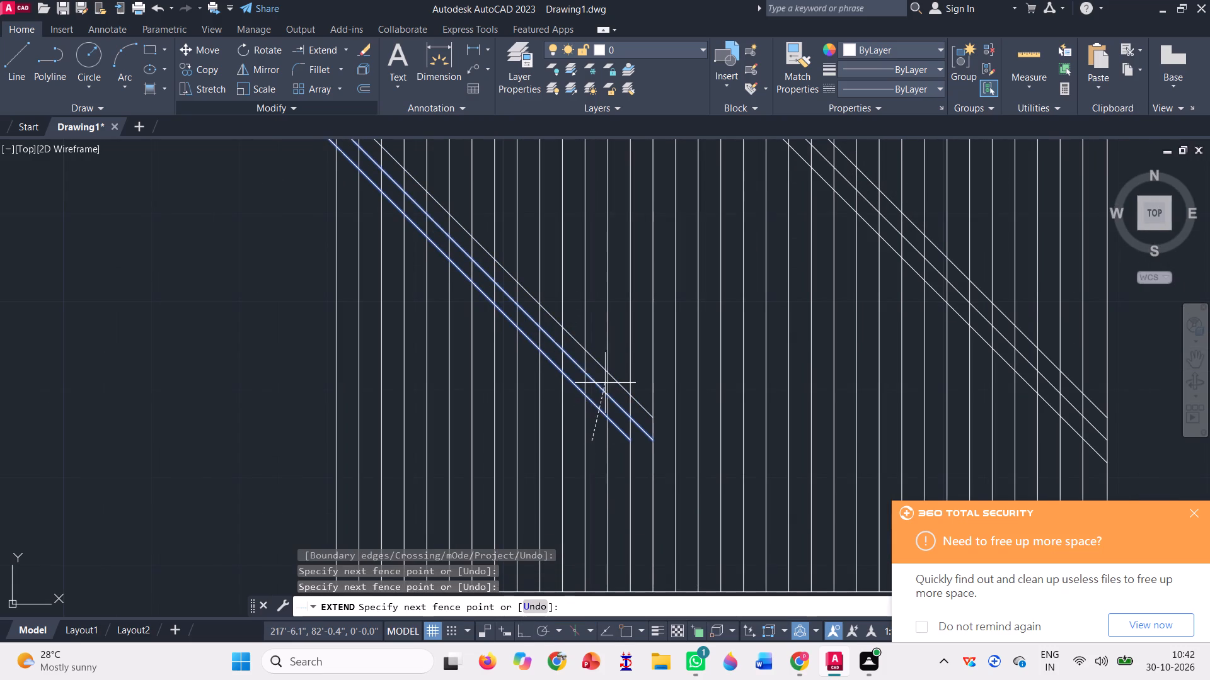
pyautogui.click(596, 341)
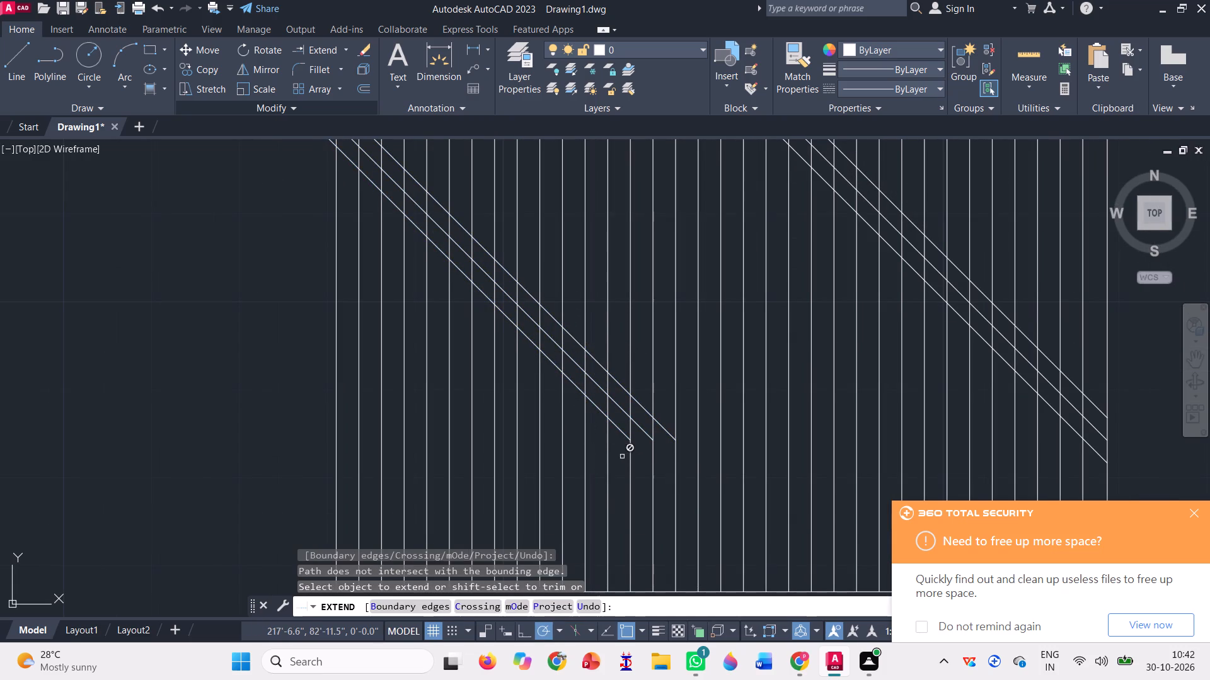
pyautogui.click(622, 456)
pyautogui.click(619, 378)
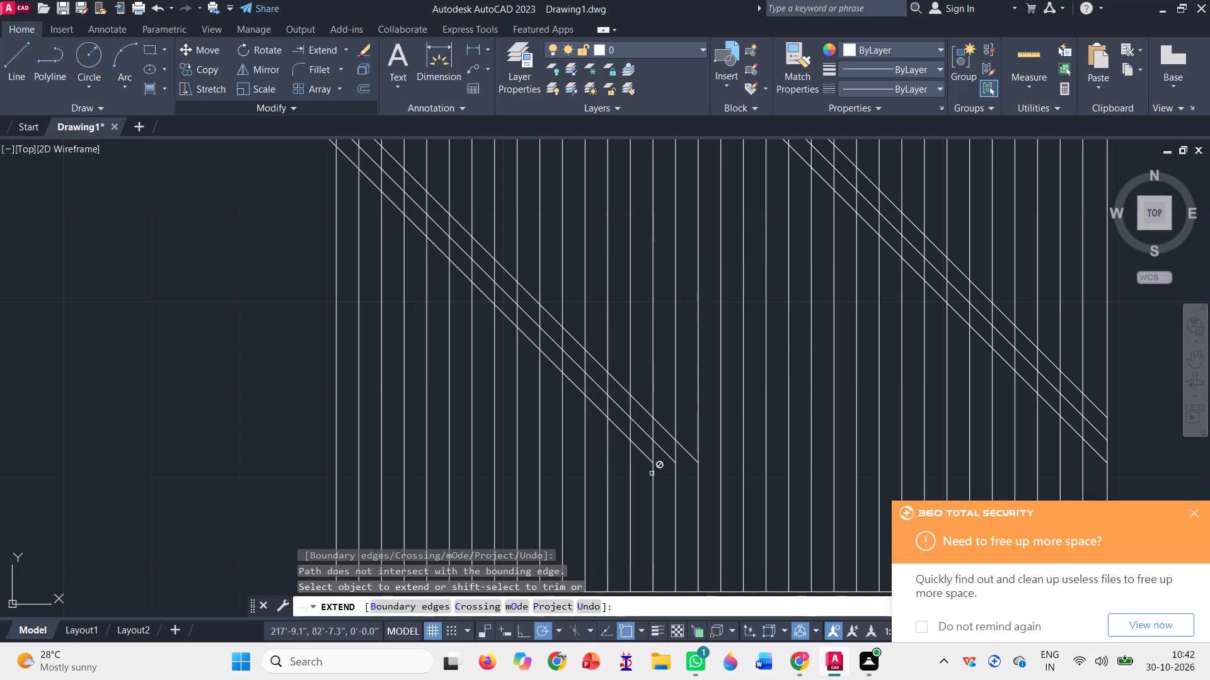
pyautogui.click(642, 472)
pyautogui.click(640, 390)
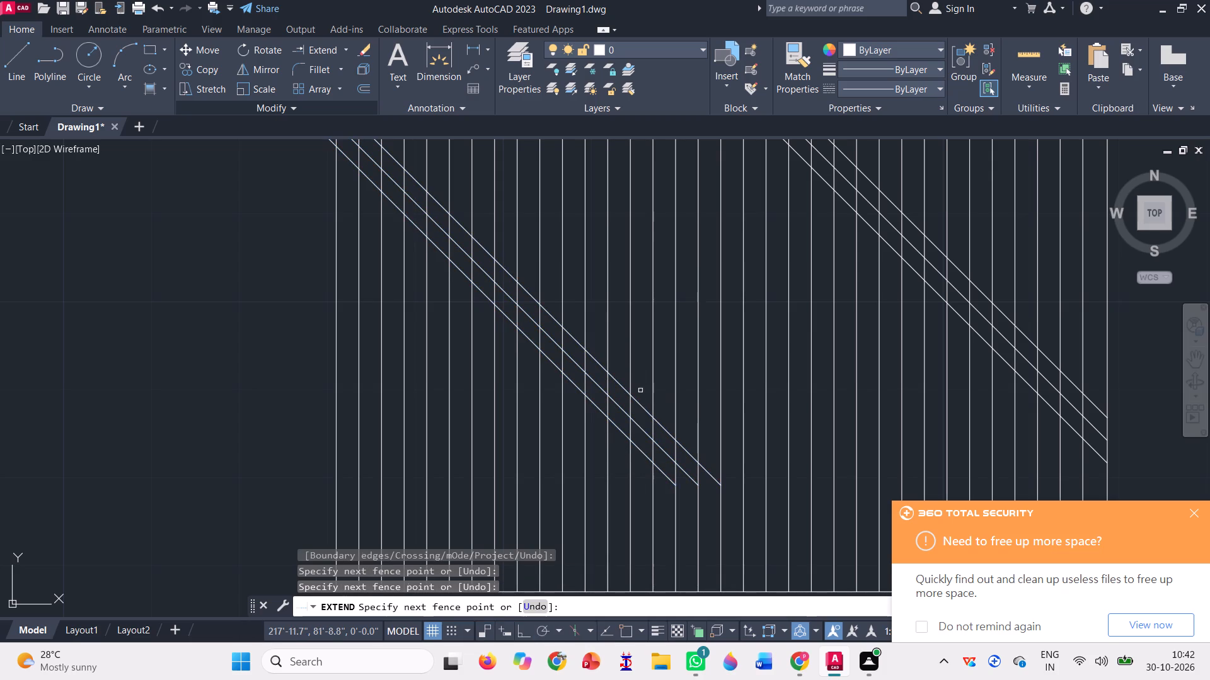
pyautogui.click(668, 490)
pyautogui.click(671, 421)
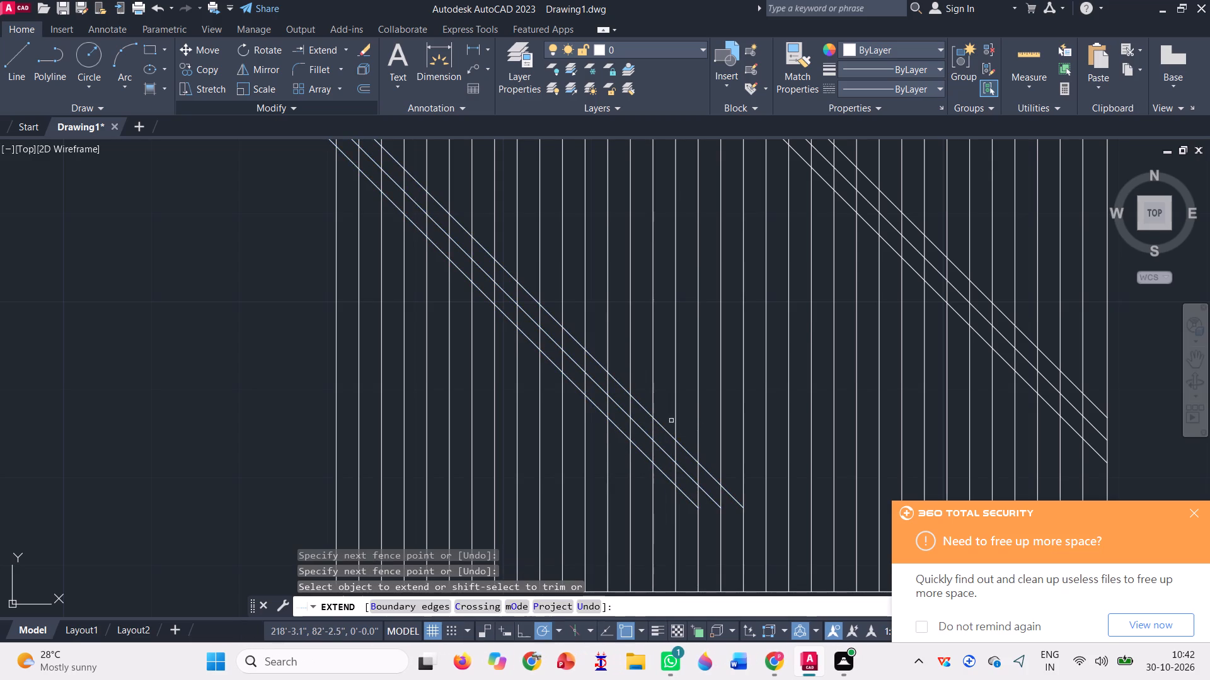
# Extend the lower-left group's three diagonals the rest of the way to the door's bottom edge.
pyautogui.scroll(-1, 563, 395)
pyautogui.scroll(1, 661, 485)
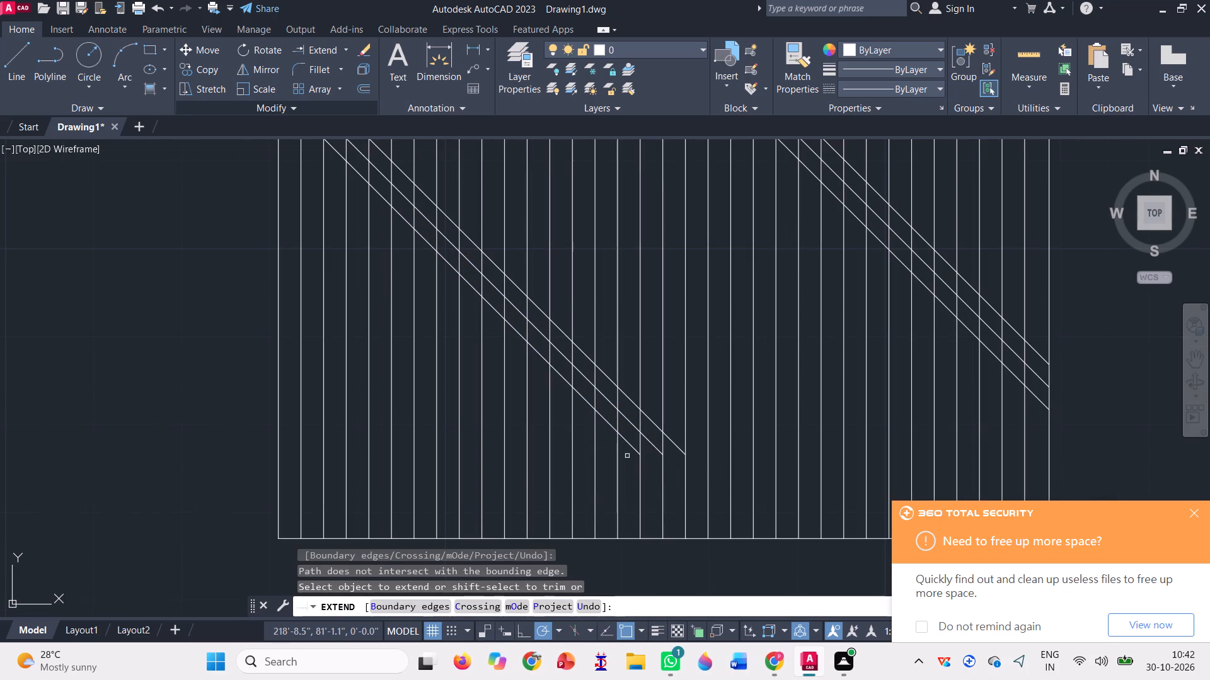
pyautogui.click(628, 460)
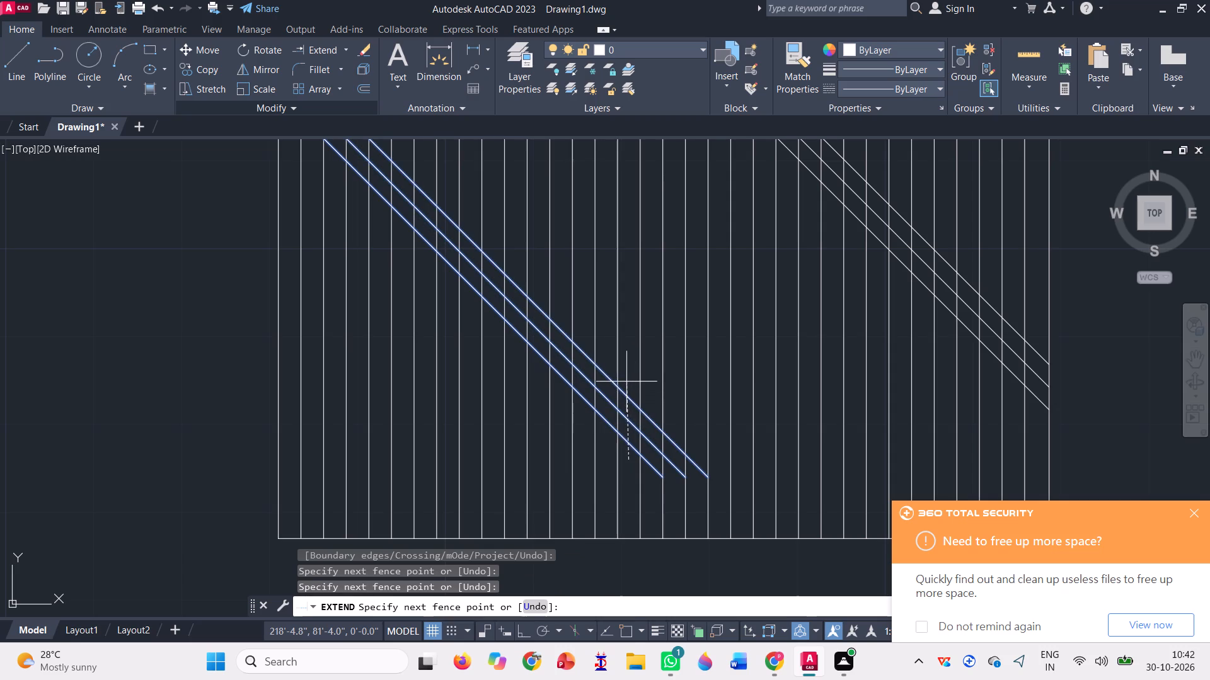
pyautogui.click(626, 380)
pyautogui.click(650, 480)
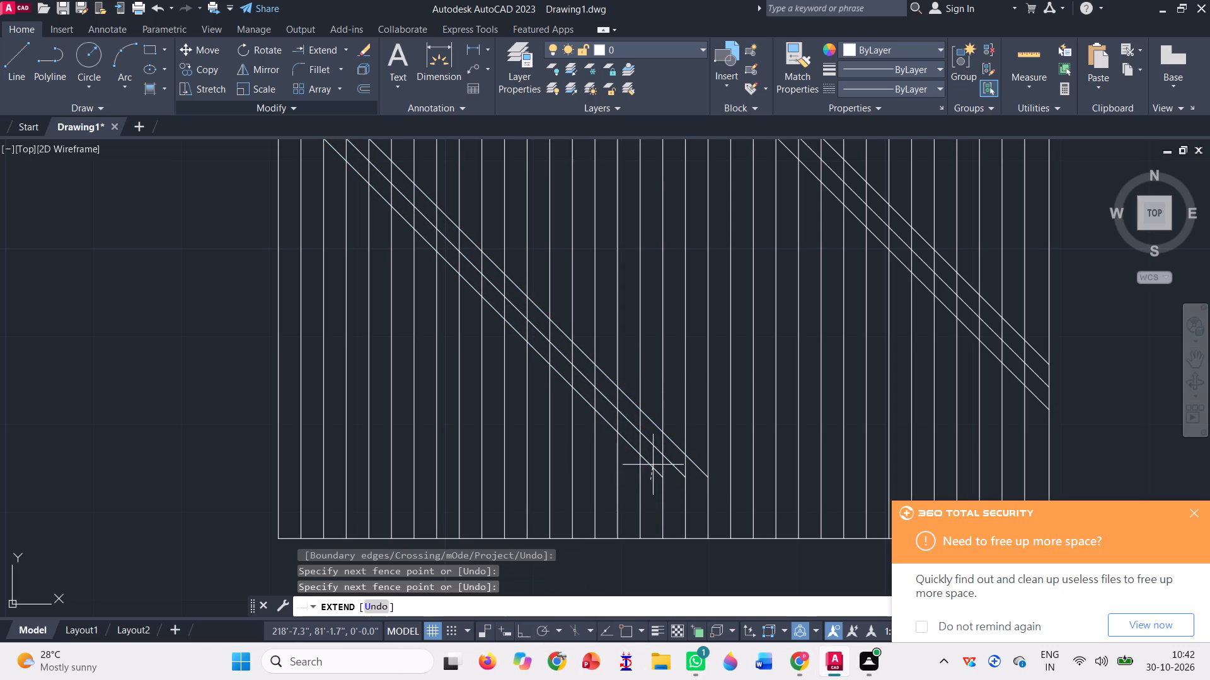
pyautogui.click(647, 408)
pyautogui.click(676, 502)
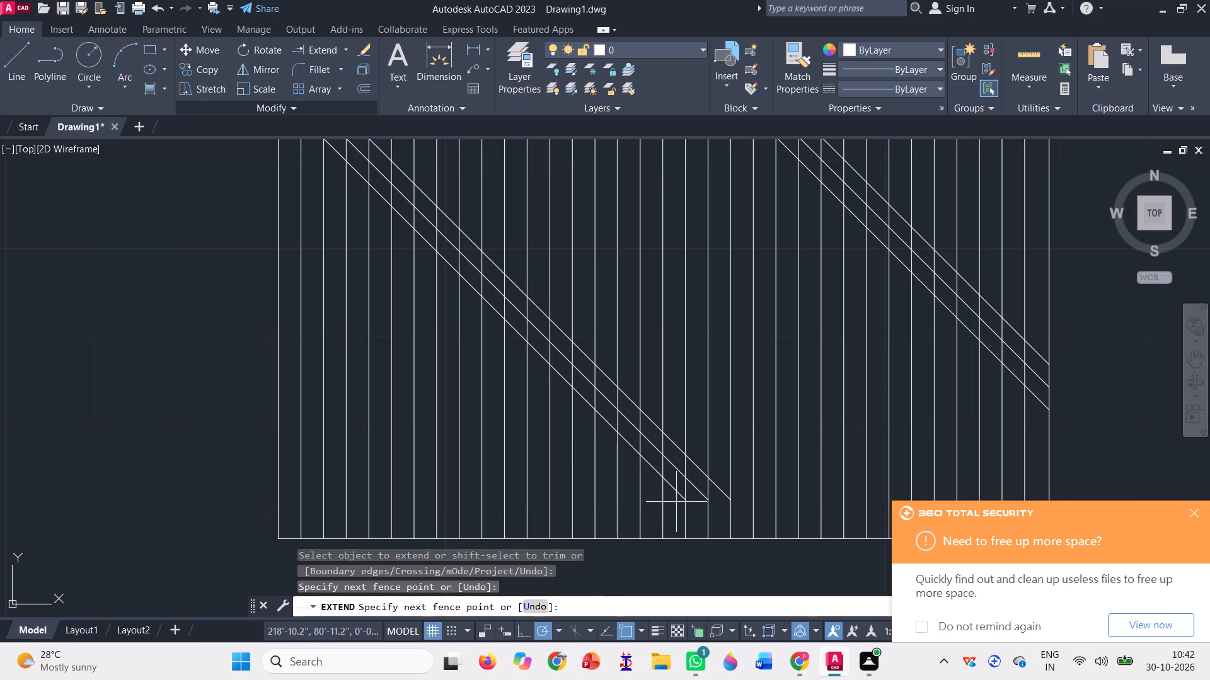
pyautogui.click(673, 431)
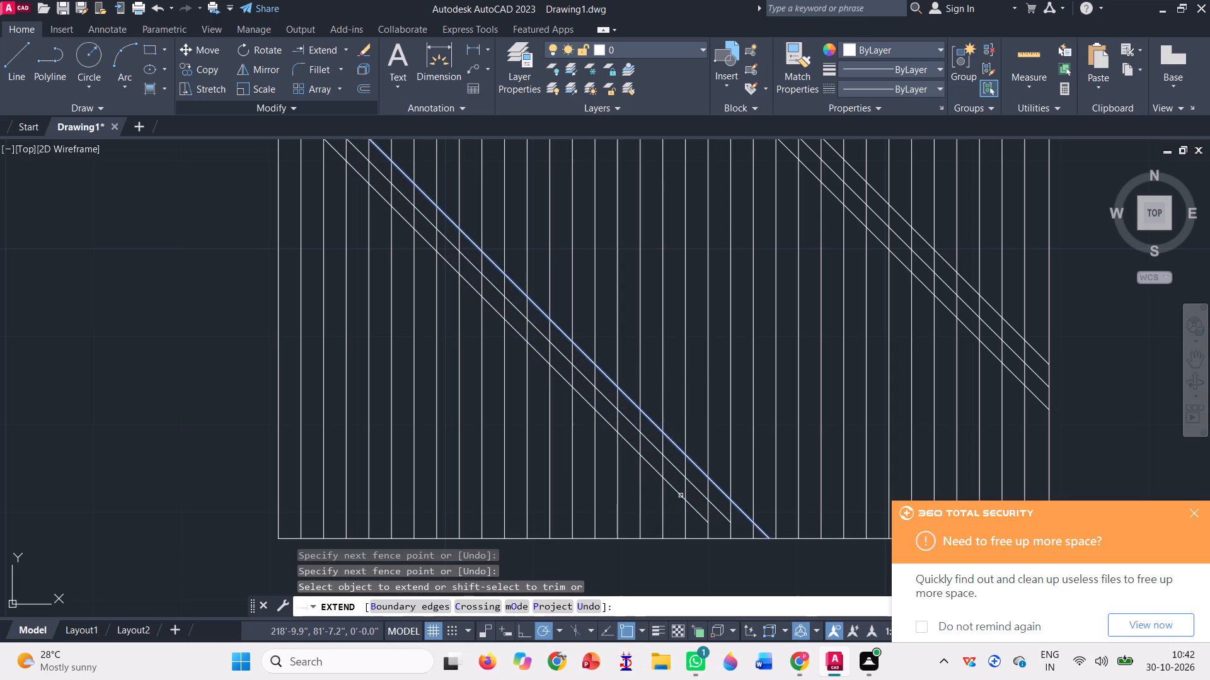
pyautogui.click(692, 533)
pyautogui.click(701, 486)
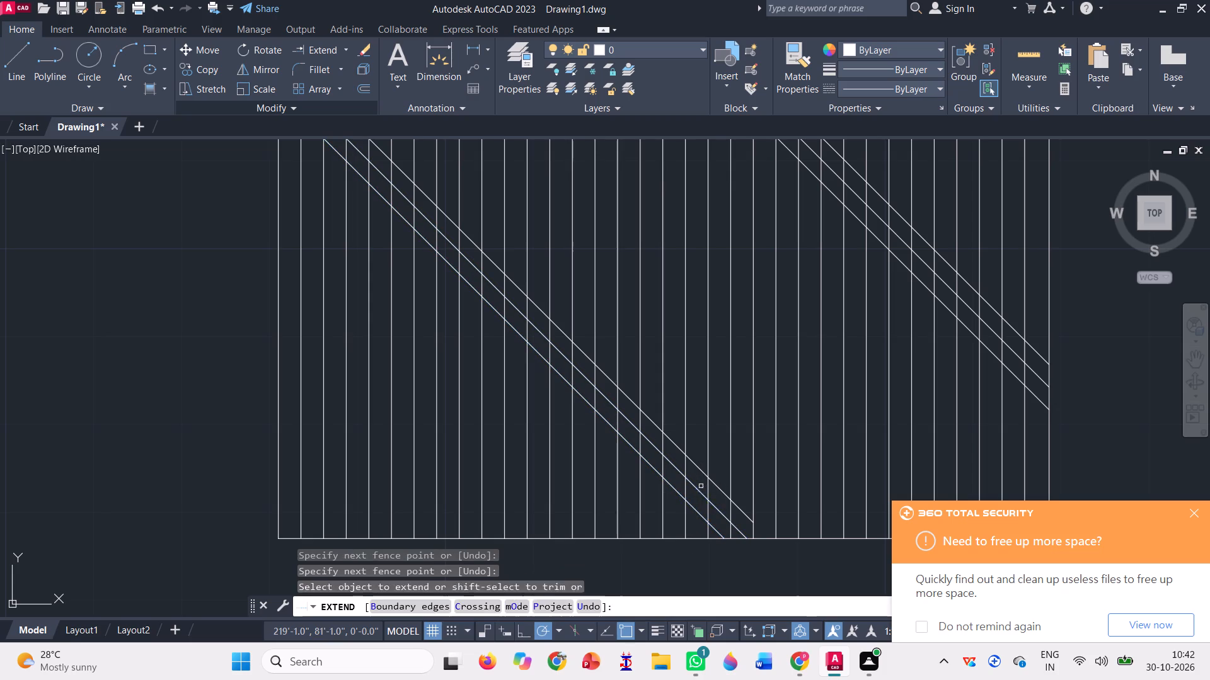
pyautogui.scroll(1, 736, 514)
pyautogui.click(738, 520)
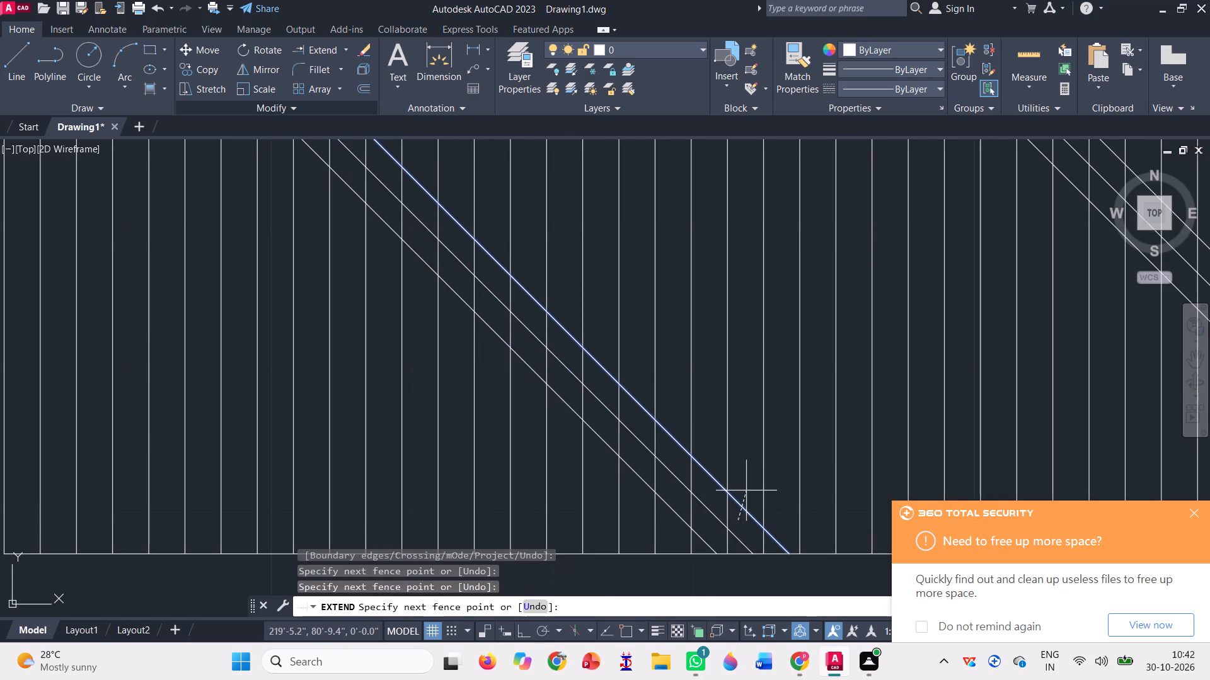
pyautogui.click(746, 490)
pyautogui.scroll(-1, 703, 529)
pyautogui.scroll(-1, 629, 550)
pyautogui.press('Escape')
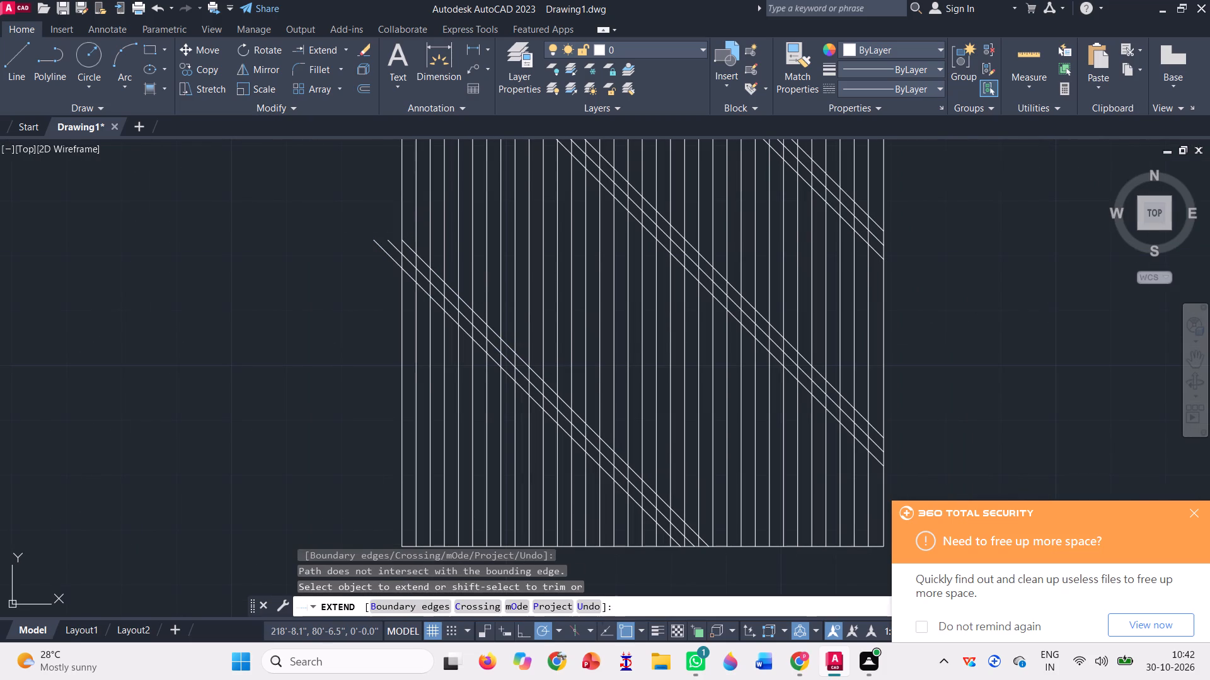
# Trim the overhanging diagonal ends of the lower-left and upper-left groups back to the door's left edge.
pyautogui.scroll(-1, 361, 465)
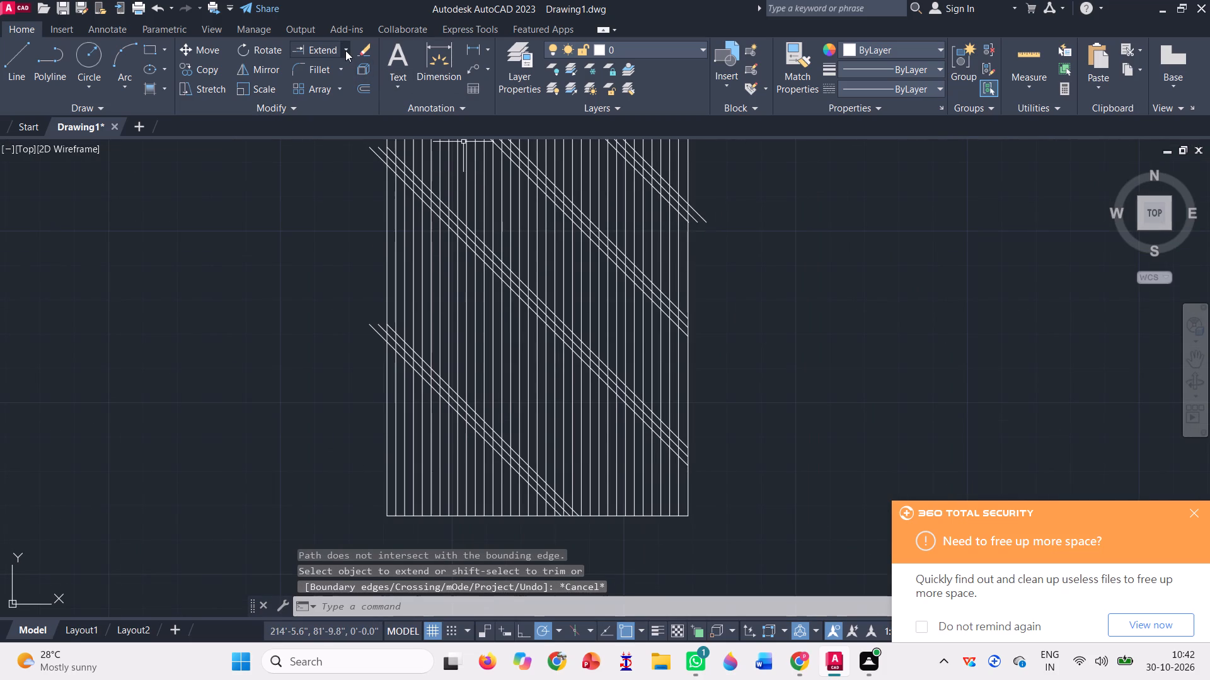
pyautogui.click(345, 50)
pyautogui.click(317, 78)
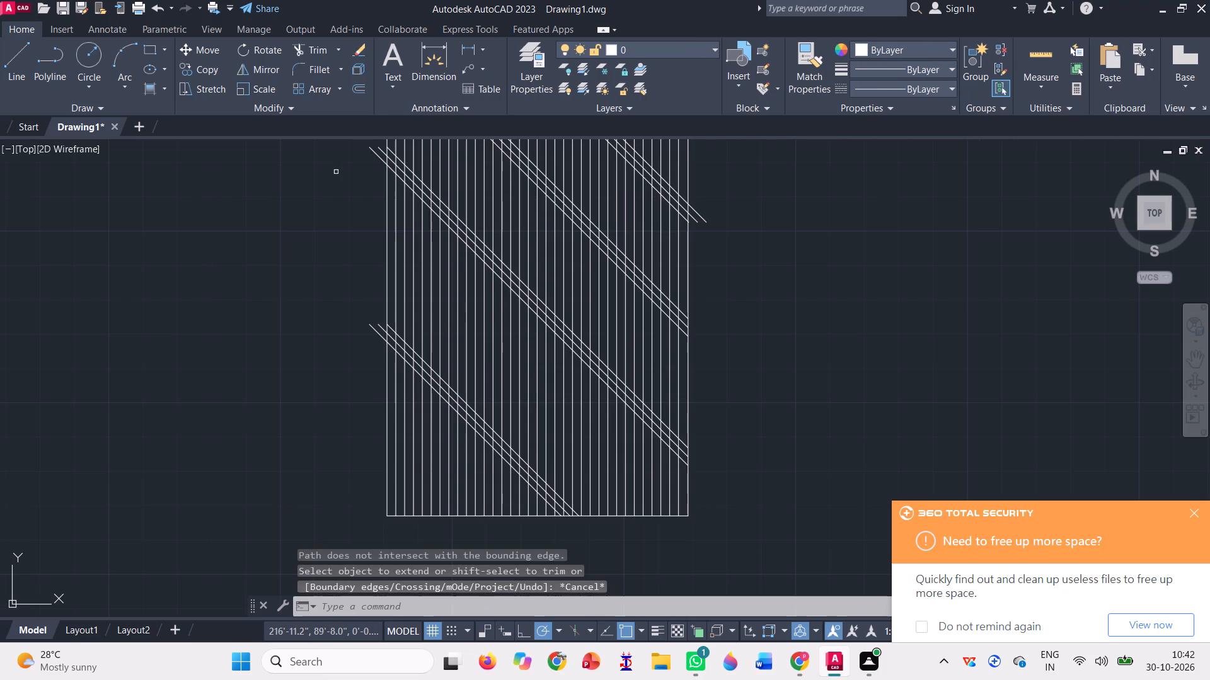
pyautogui.scroll(3, 383, 320)
pyautogui.click(377, 332)
pyautogui.click(331, 406)
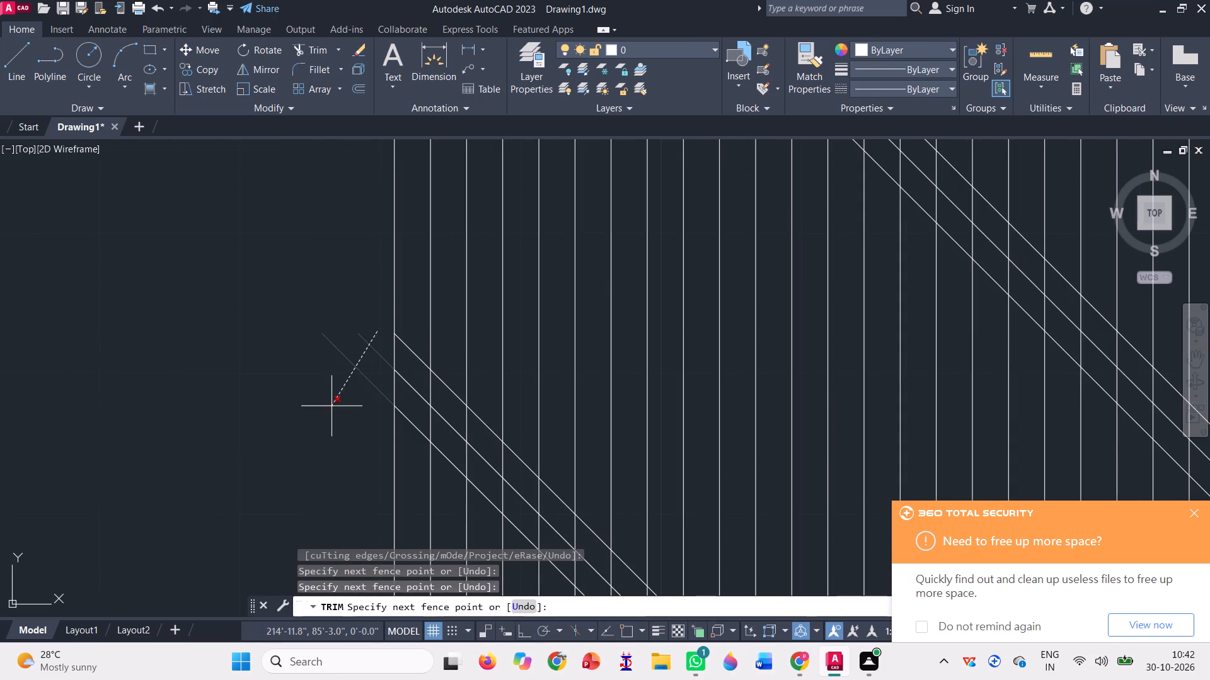
pyautogui.scroll(-3, 395, 378)
pyautogui.scroll(3, 381, 188)
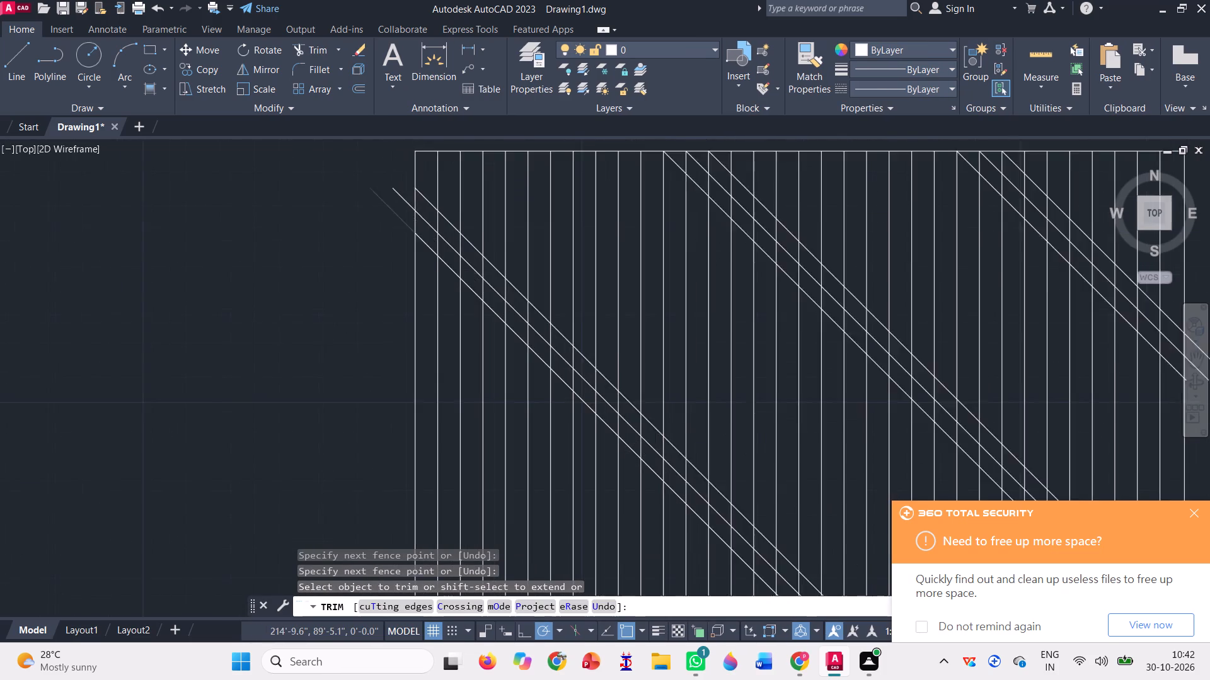
pyautogui.click(410, 174)
pyautogui.click(359, 265)
# Trim the upper-right group's two overhanging diagonals back to the door's right edge.
pyautogui.scroll(-2, 391, 269)
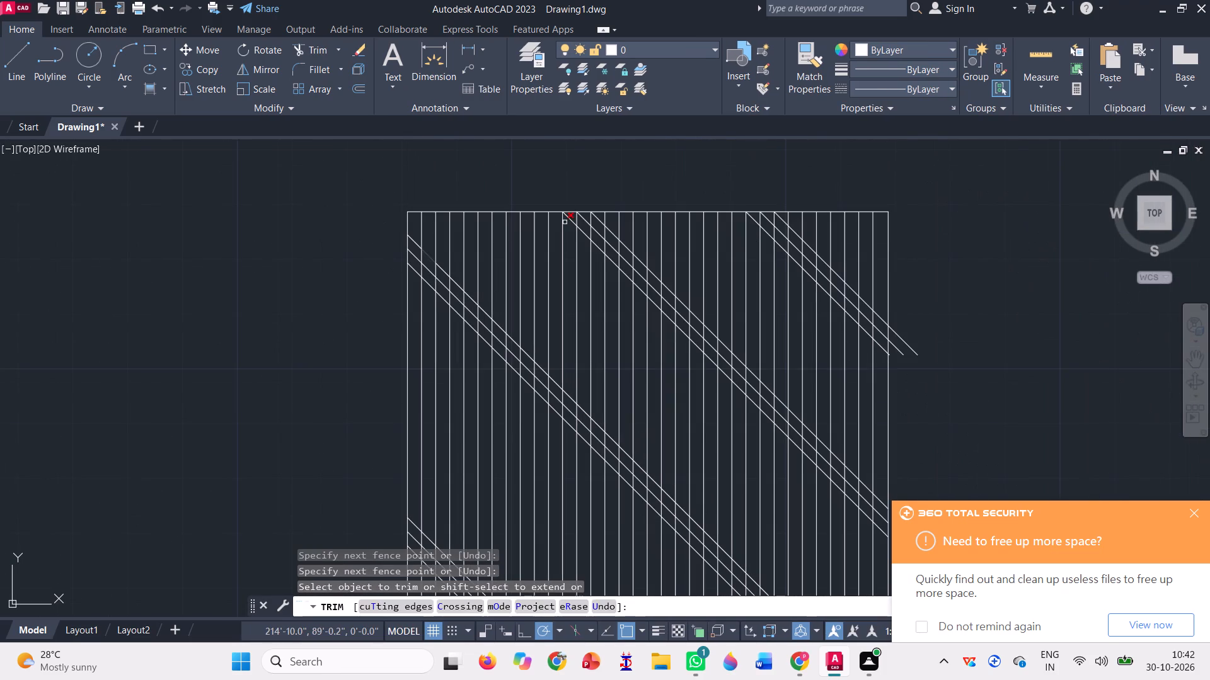
pyautogui.scroll(3, 909, 363)
pyautogui.click(852, 340)
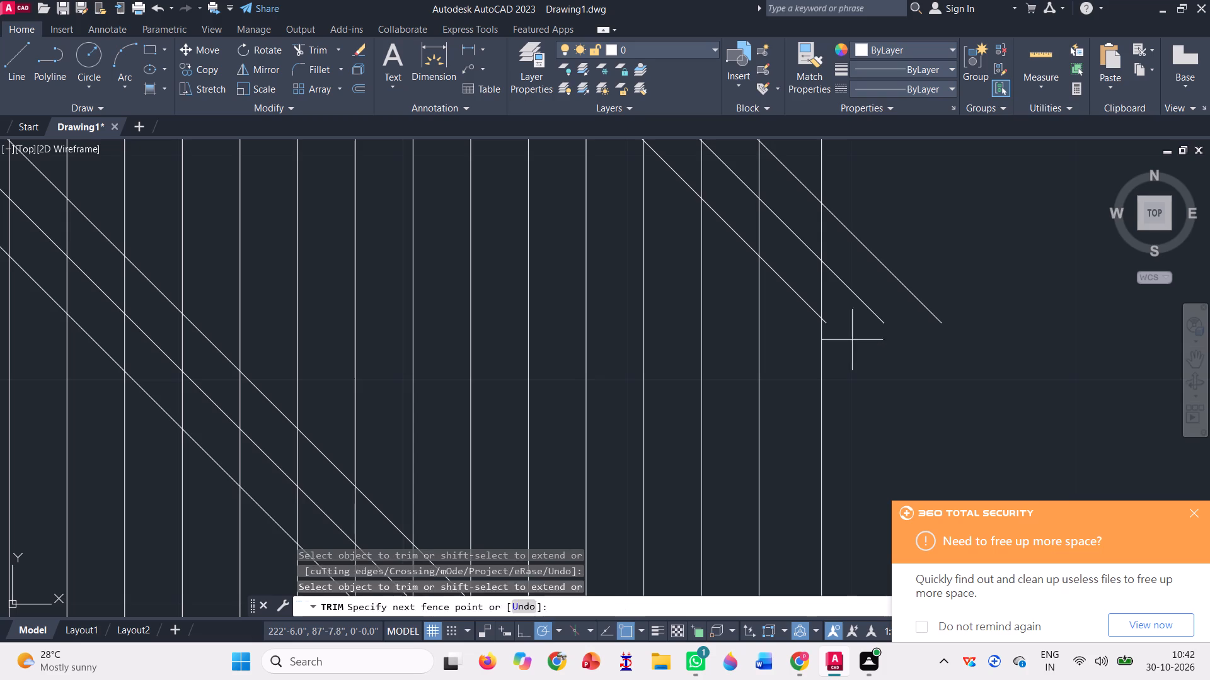
pyautogui.click(931, 217)
pyautogui.scroll(-3, 841, 336)
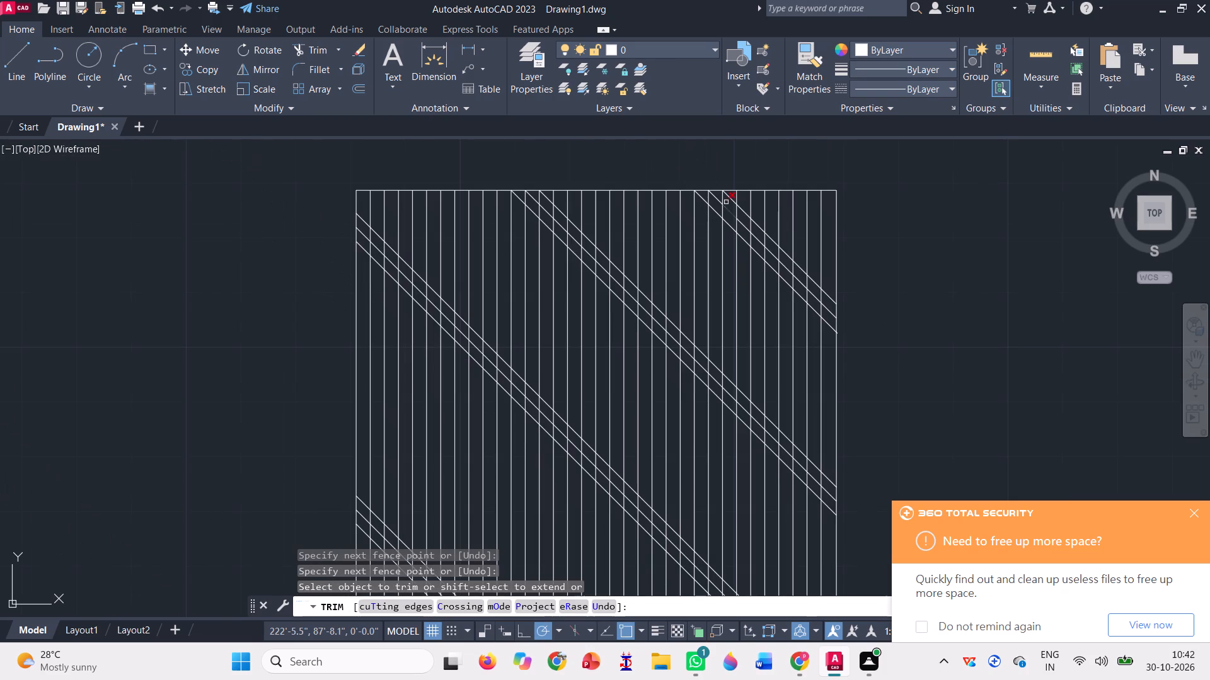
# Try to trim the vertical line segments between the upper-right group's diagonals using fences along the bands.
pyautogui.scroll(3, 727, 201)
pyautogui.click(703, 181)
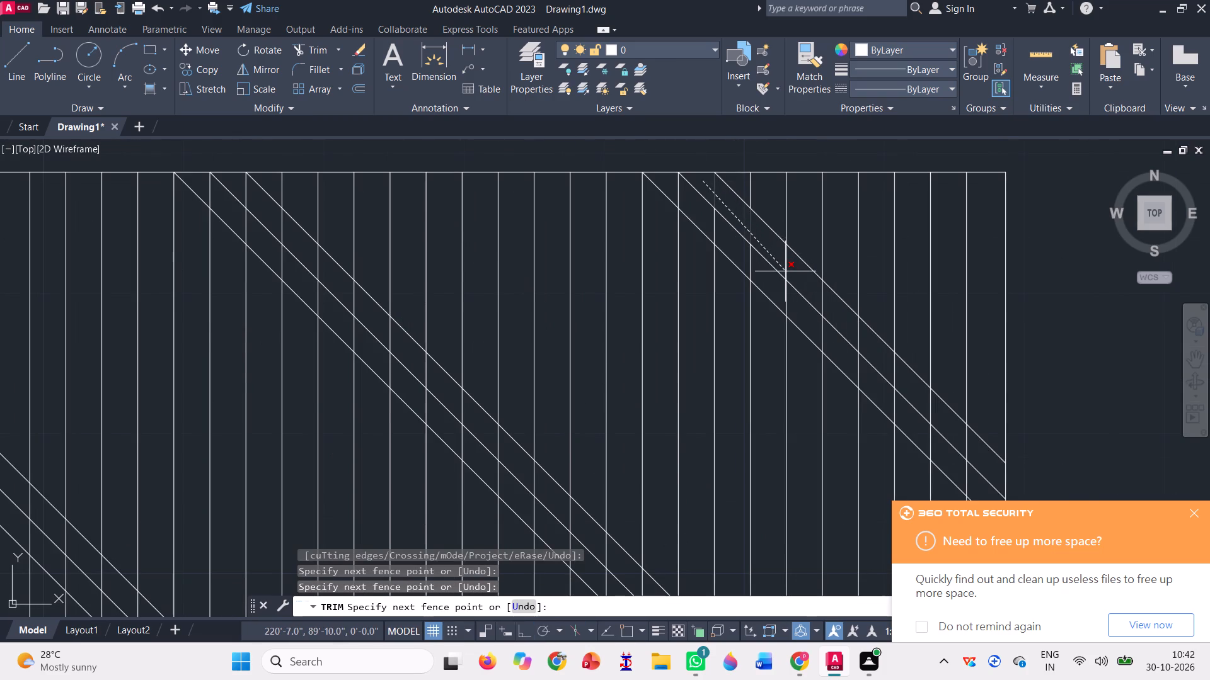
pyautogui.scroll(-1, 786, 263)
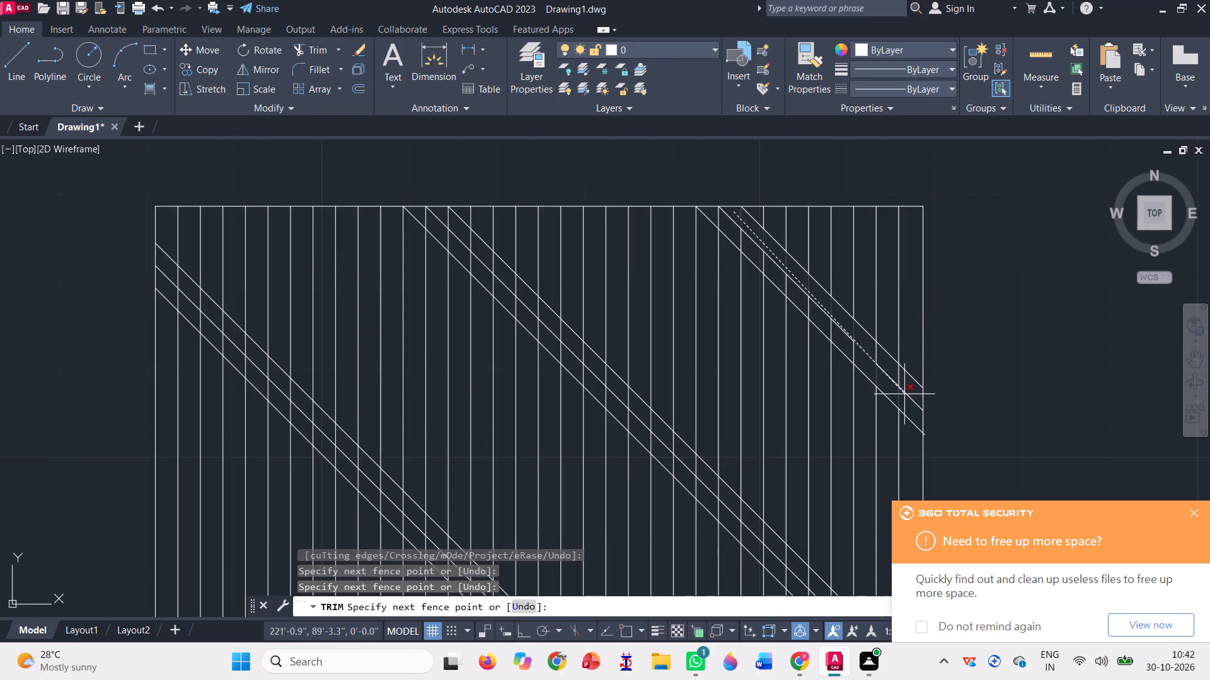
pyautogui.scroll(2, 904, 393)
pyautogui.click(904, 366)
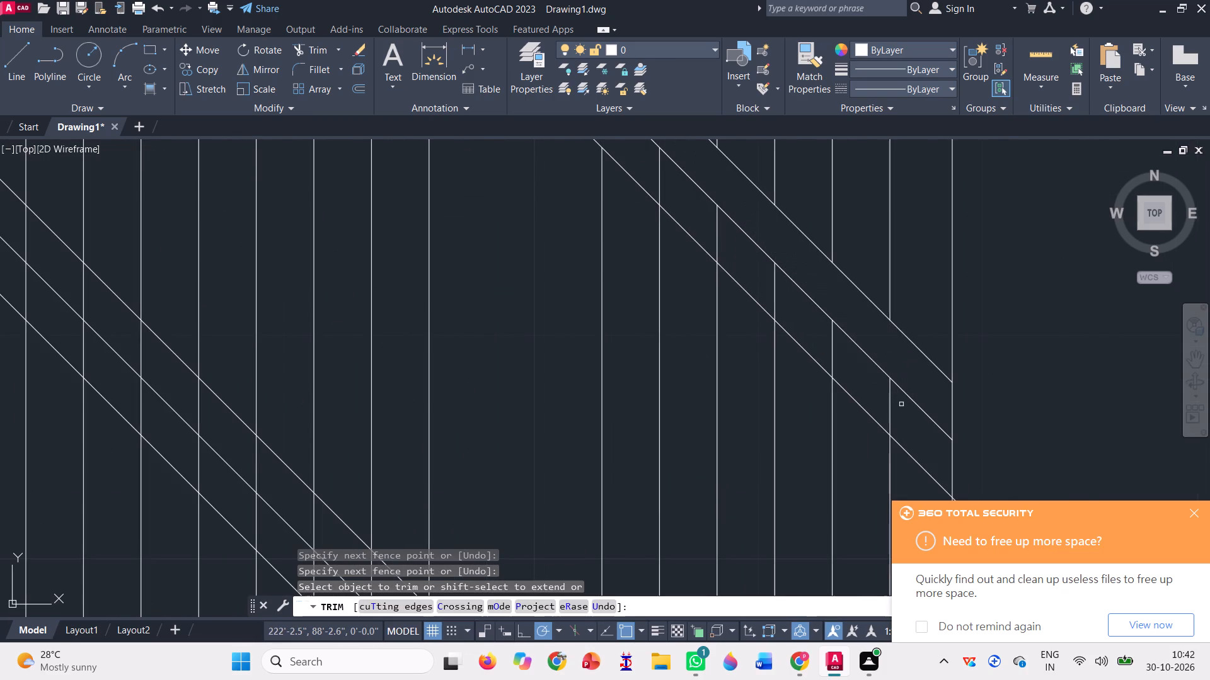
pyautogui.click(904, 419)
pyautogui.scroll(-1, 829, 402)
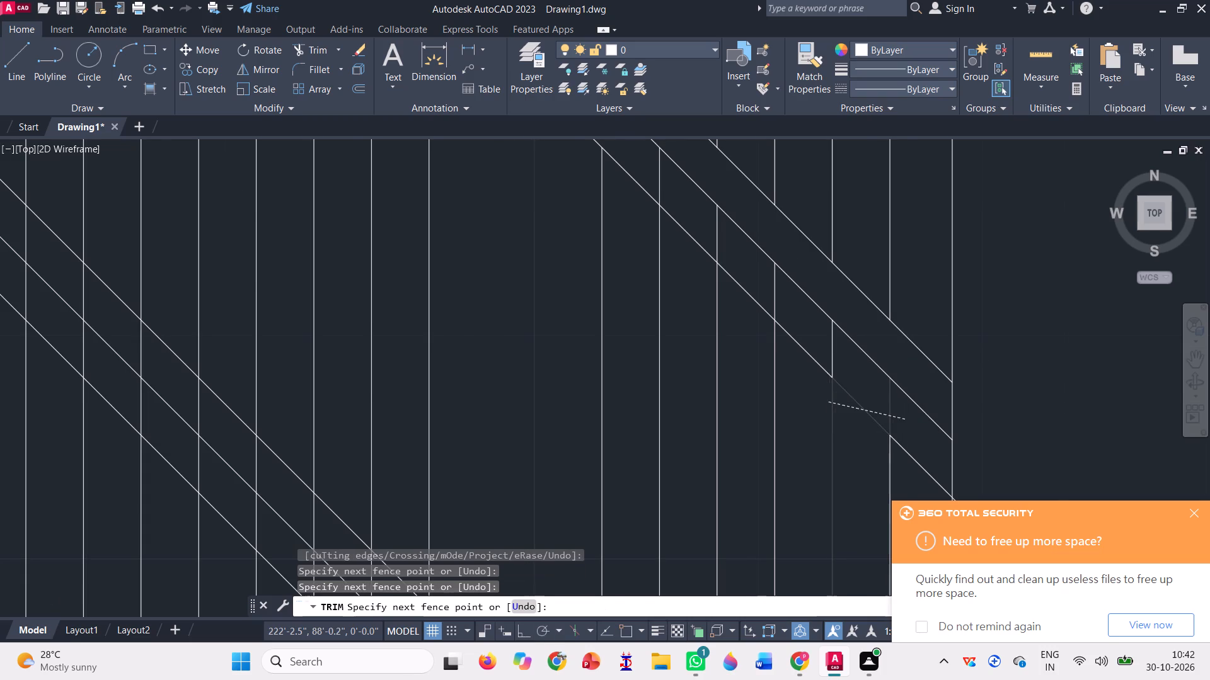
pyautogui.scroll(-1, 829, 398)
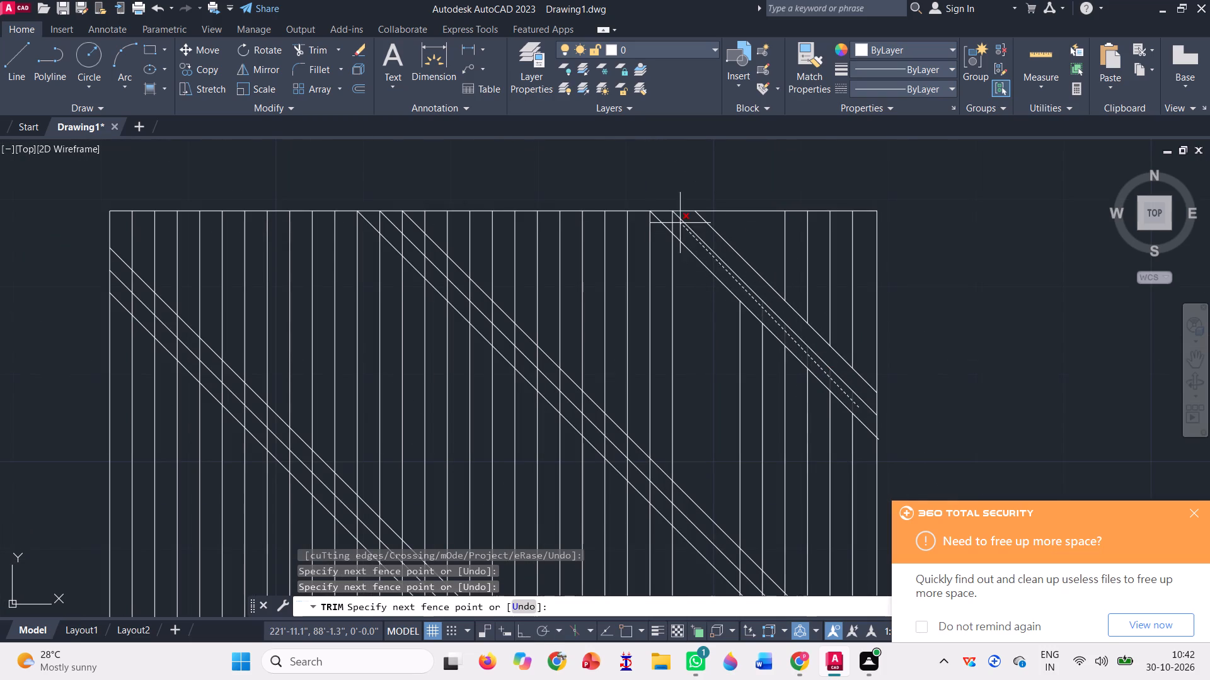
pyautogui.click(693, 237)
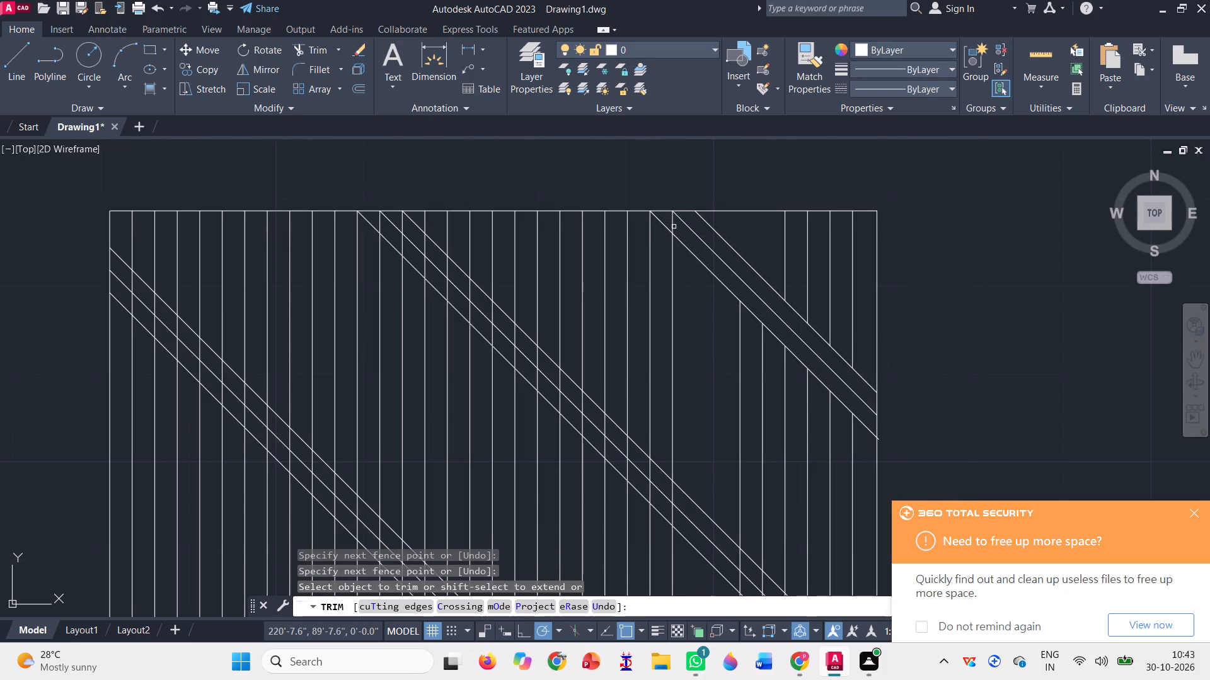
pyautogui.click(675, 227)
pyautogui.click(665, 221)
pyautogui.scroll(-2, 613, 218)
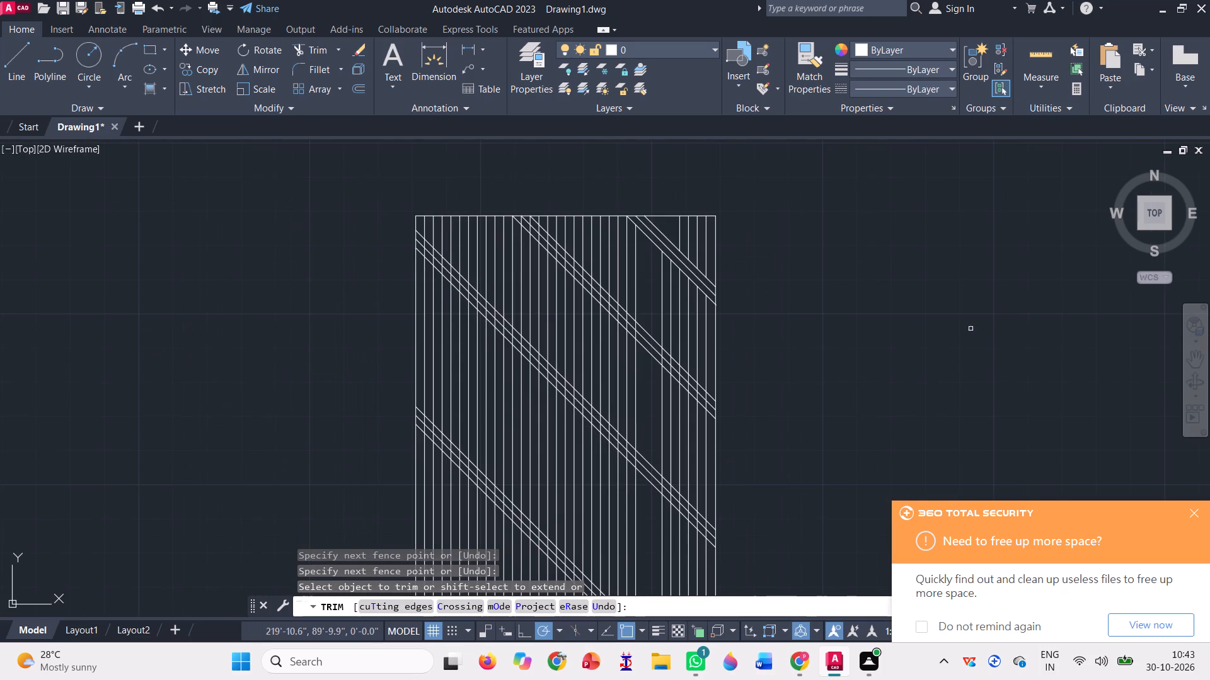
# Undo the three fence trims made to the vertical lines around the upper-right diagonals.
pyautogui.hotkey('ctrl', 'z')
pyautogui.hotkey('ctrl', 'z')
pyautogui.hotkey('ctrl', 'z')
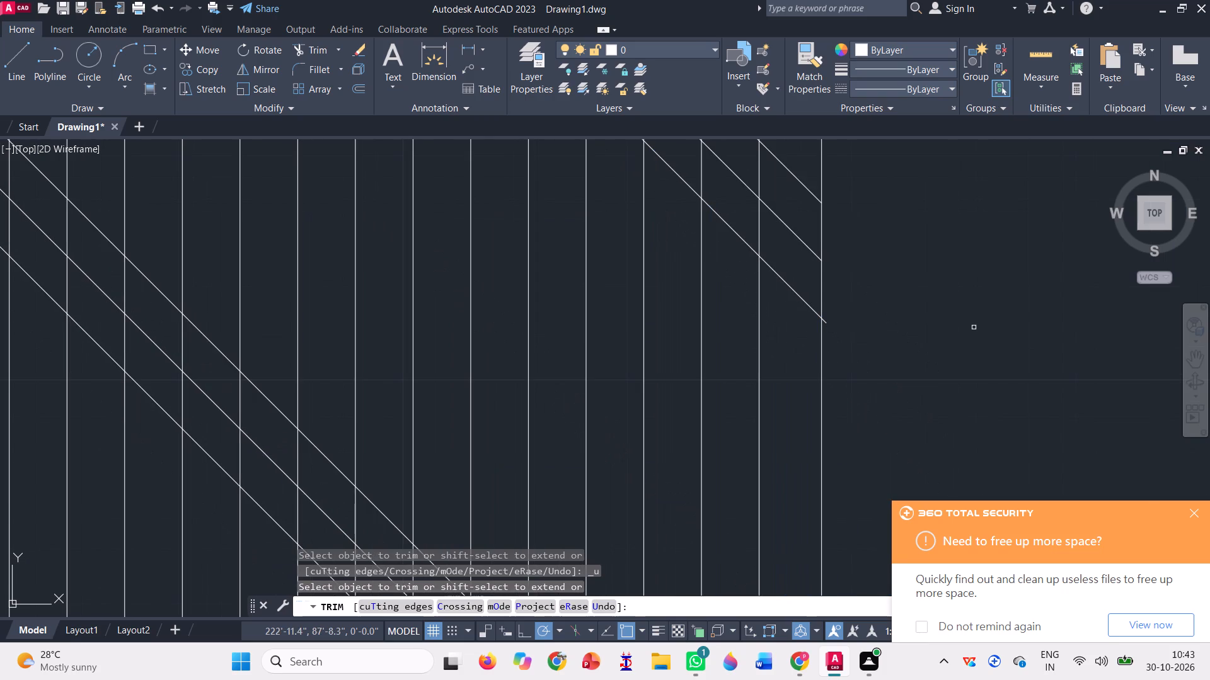
# Trim away the vertical line segments in both bands between the upper-right group's three diagonals, using fences along each band.
pyautogui.scroll(-3, 931, 350)
pyautogui.scroll(2, 804, 213)
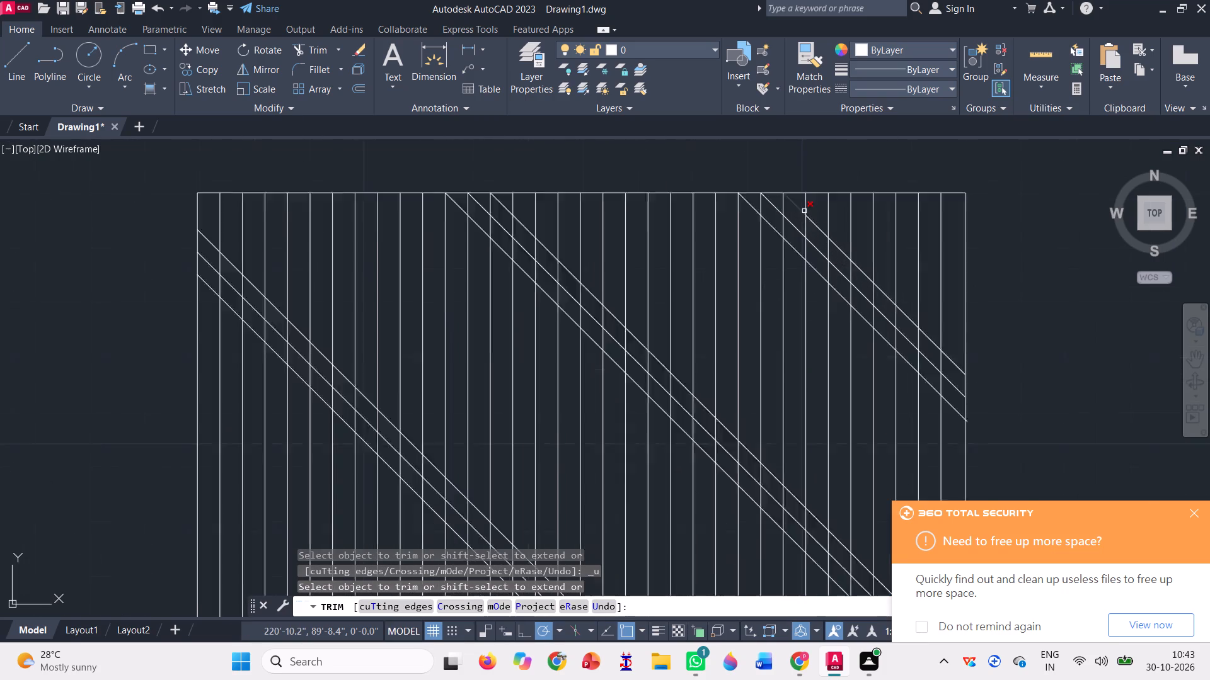
pyautogui.scroll(1, 804, 211)
pyautogui.click(742, 191)
pyautogui.scroll(-2, 843, 285)
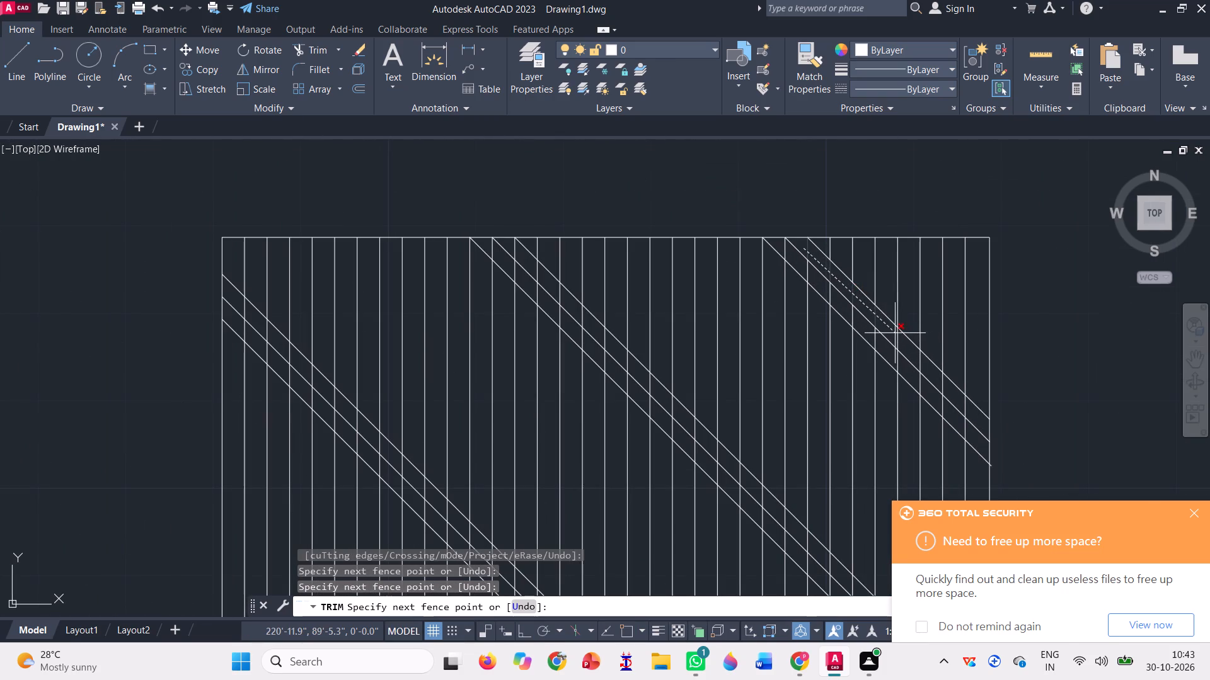
pyautogui.click(895, 333)
pyautogui.click(971, 411)
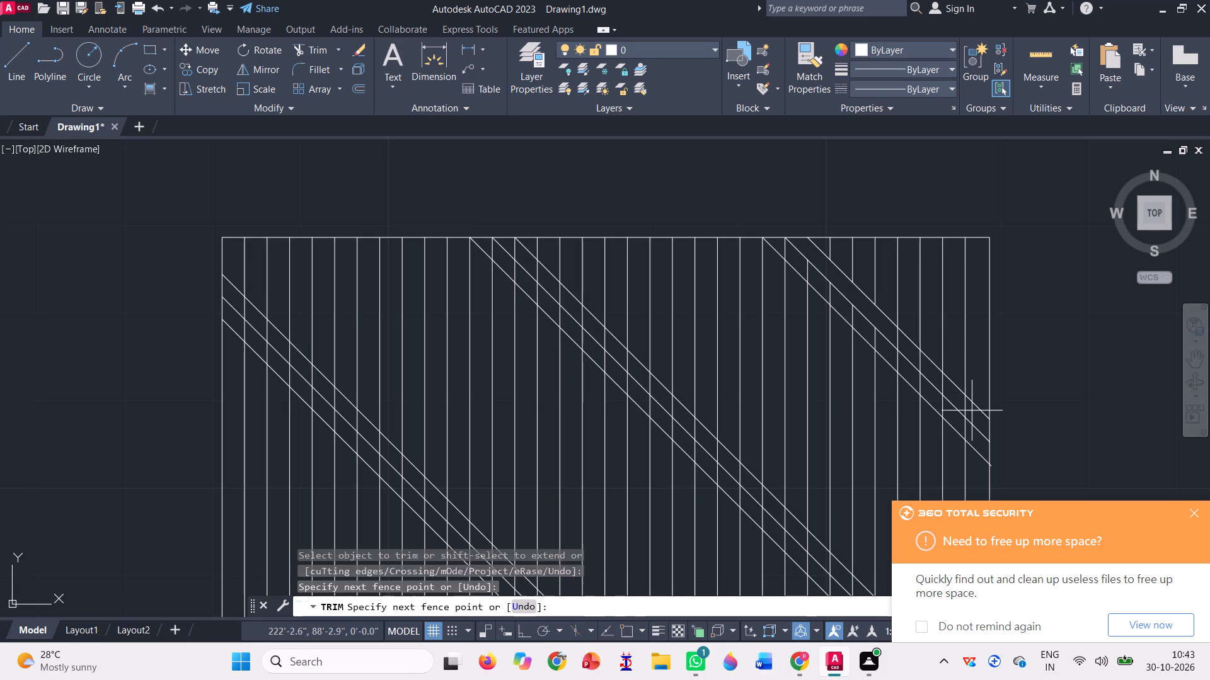
pyautogui.click(891, 331)
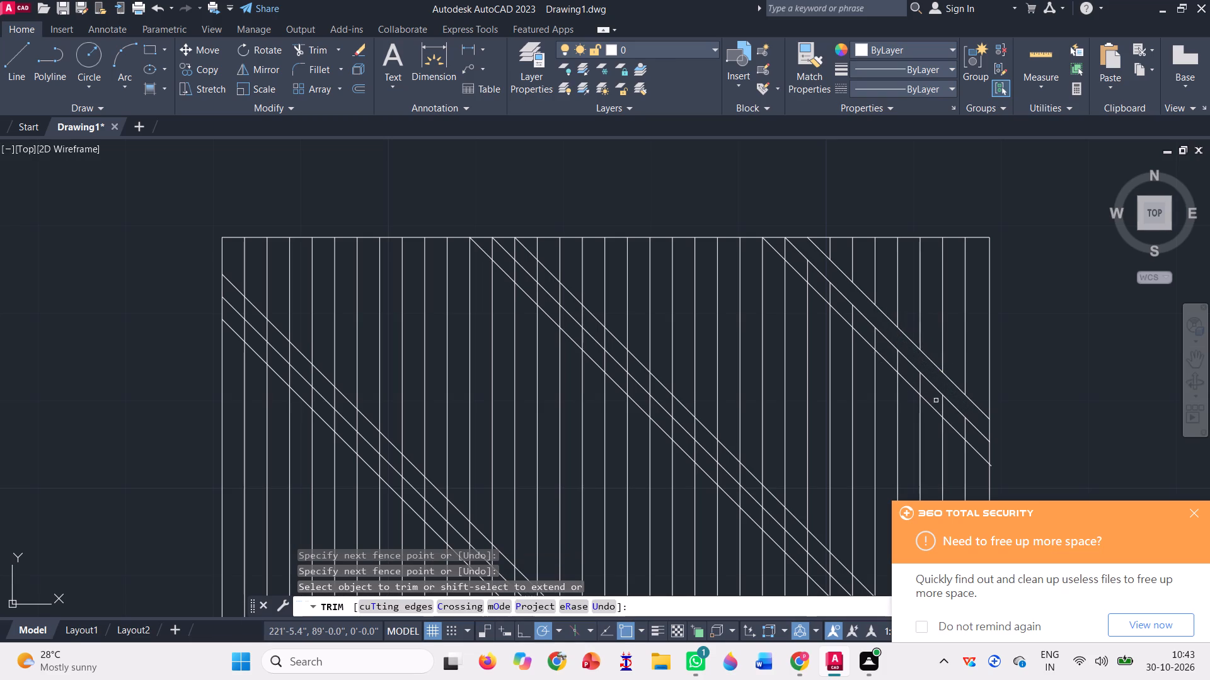
pyautogui.click(972, 438)
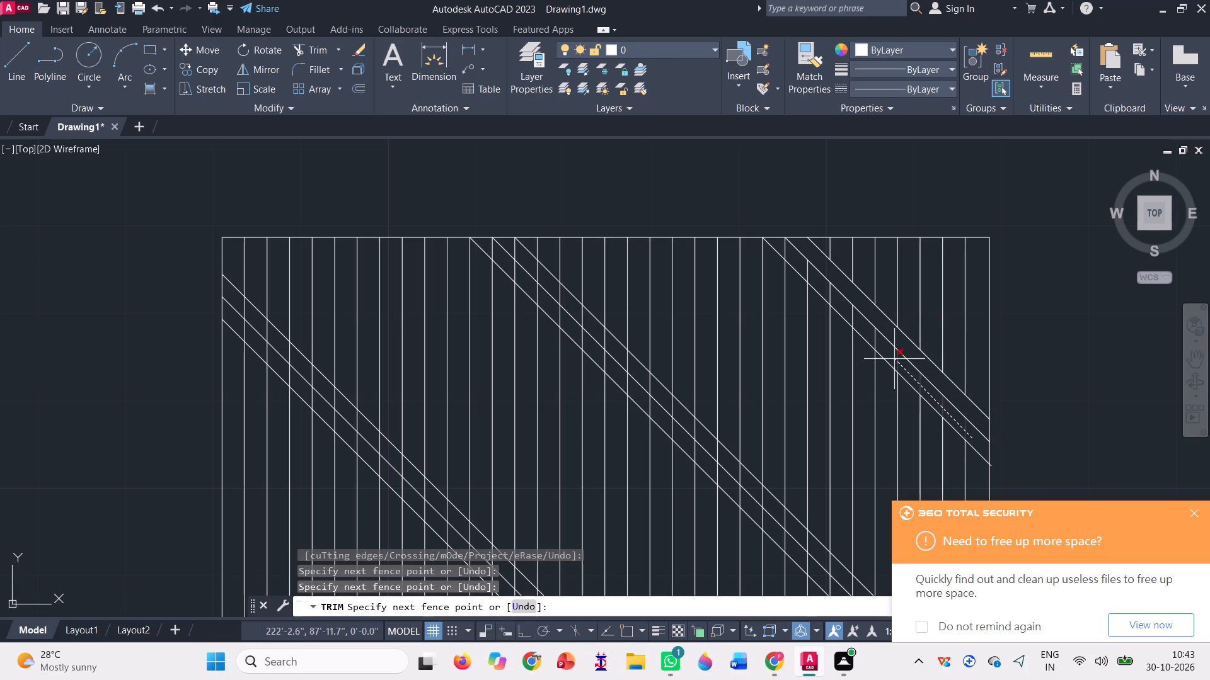
pyautogui.click(894, 359)
pyautogui.click(884, 345)
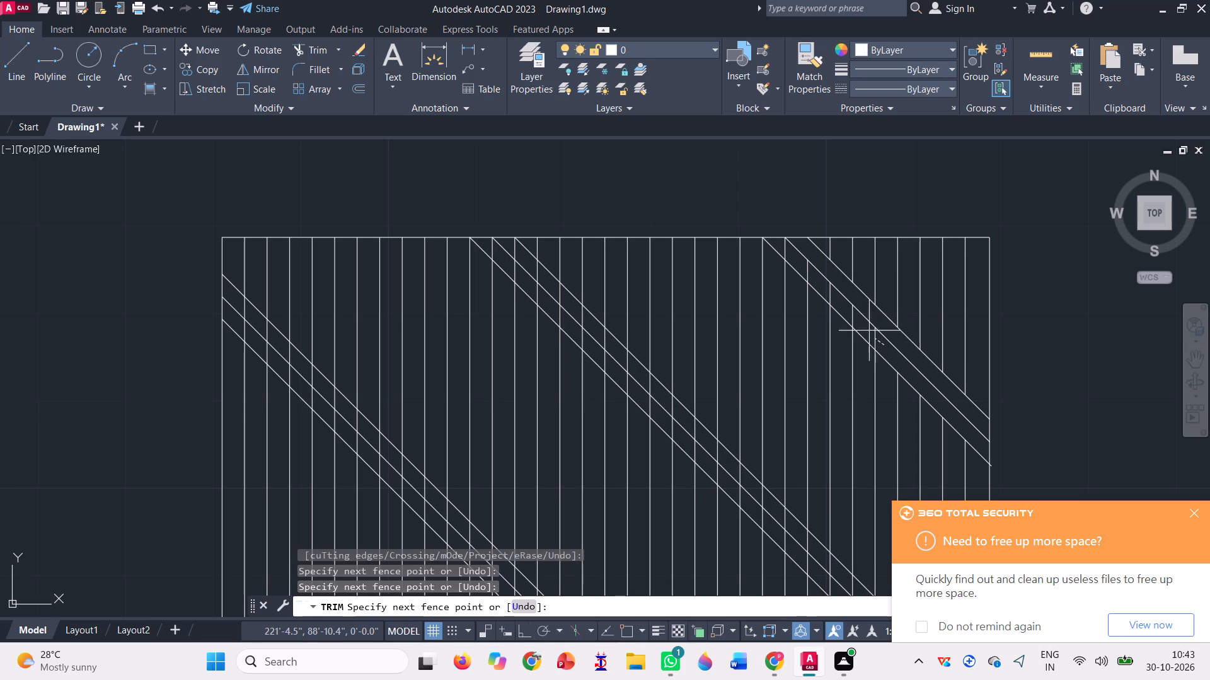
pyautogui.click(781, 250)
# Trim the vertical line segments in the upper band of the middle diagonal group, from the door's top edge to its right edge.
pyautogui.scroll(-1, 503, 214)
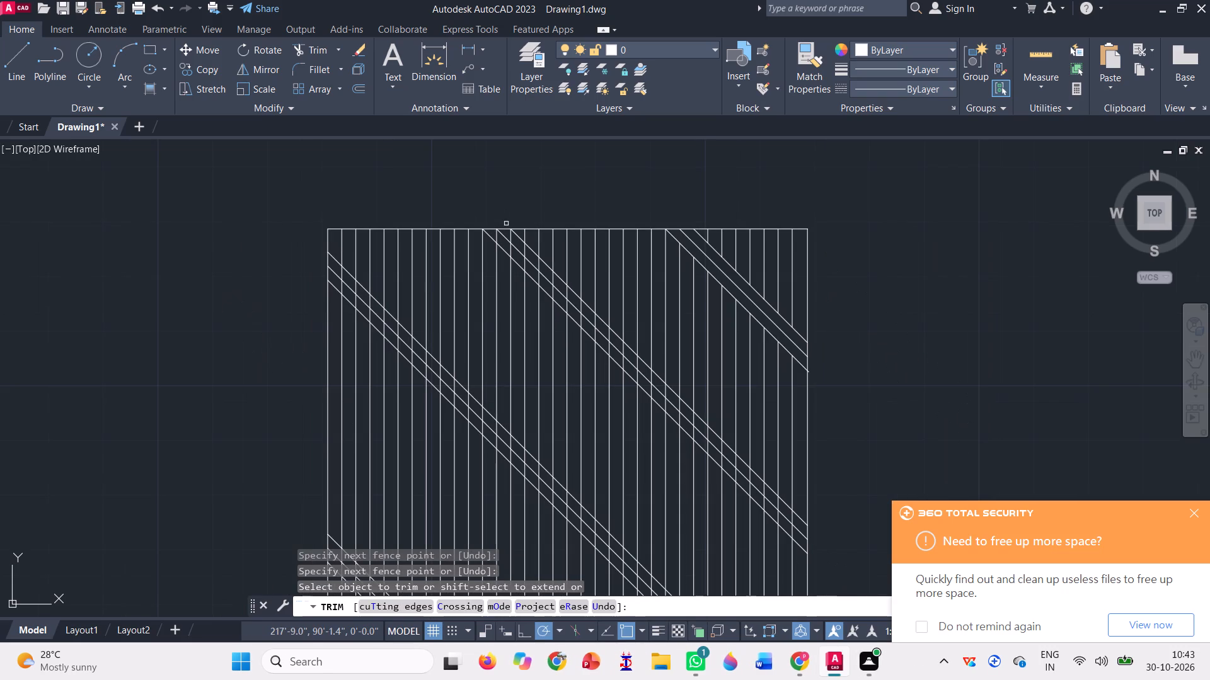
pyautogui.scroll(3, 505, 234)
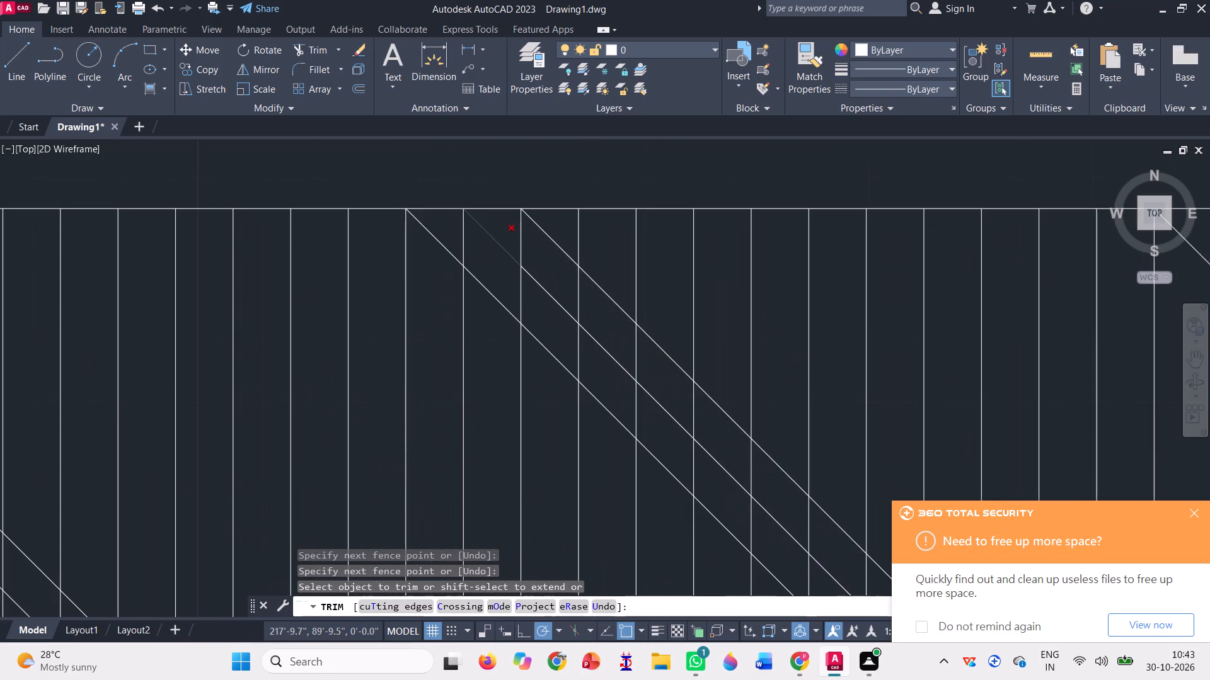
pyautogui.click(505, 229)
pyautogui.click(711, 428)
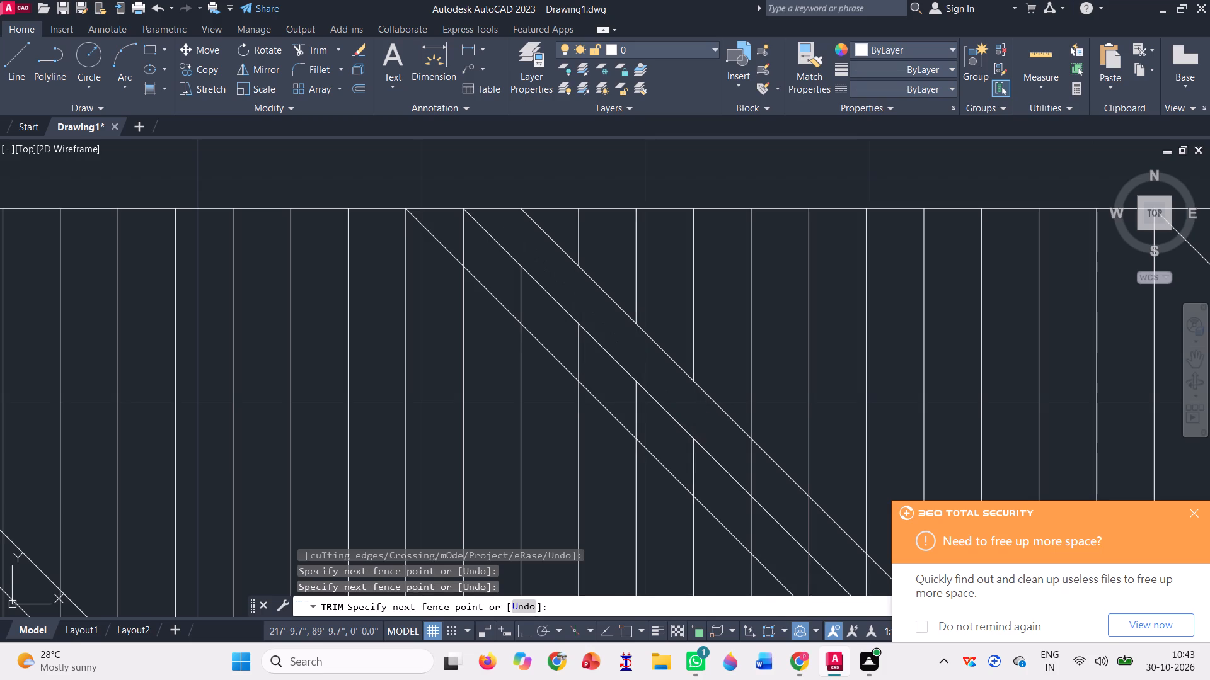
pyautogui.scroll(-1, 433, 249)
pyautogui.scroll(2, 634, 384)
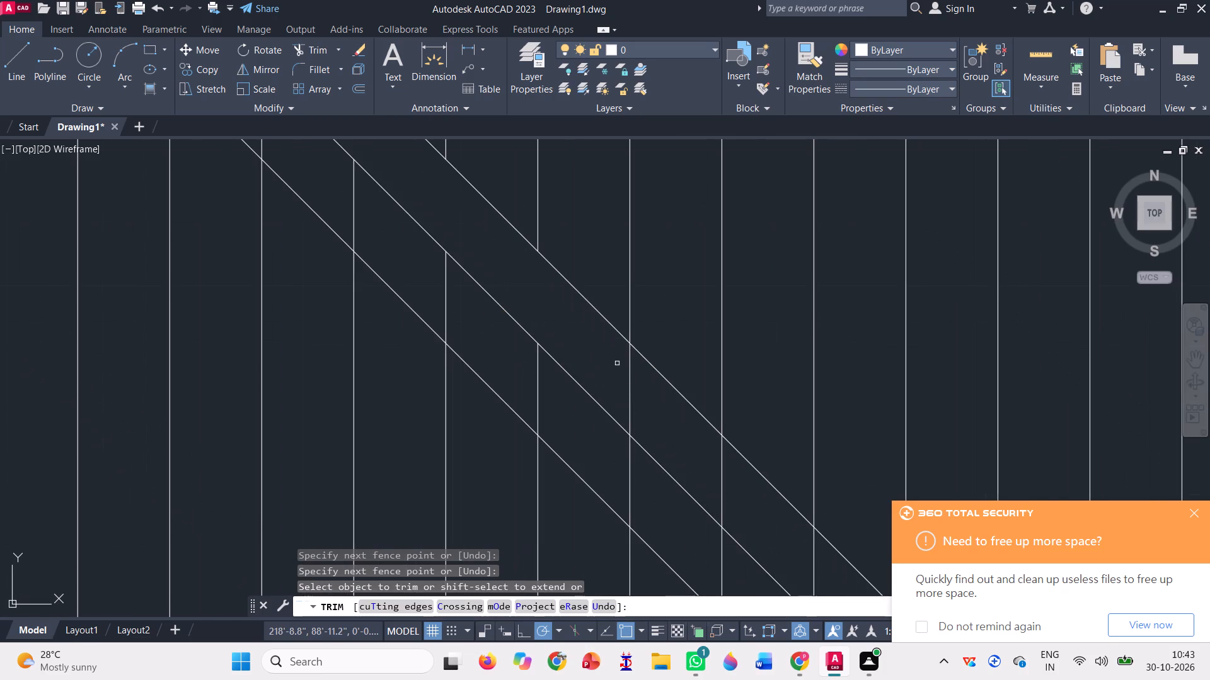
pyautogui.click(611, 354)
pyautogui.scroll(-4, 592, 322)
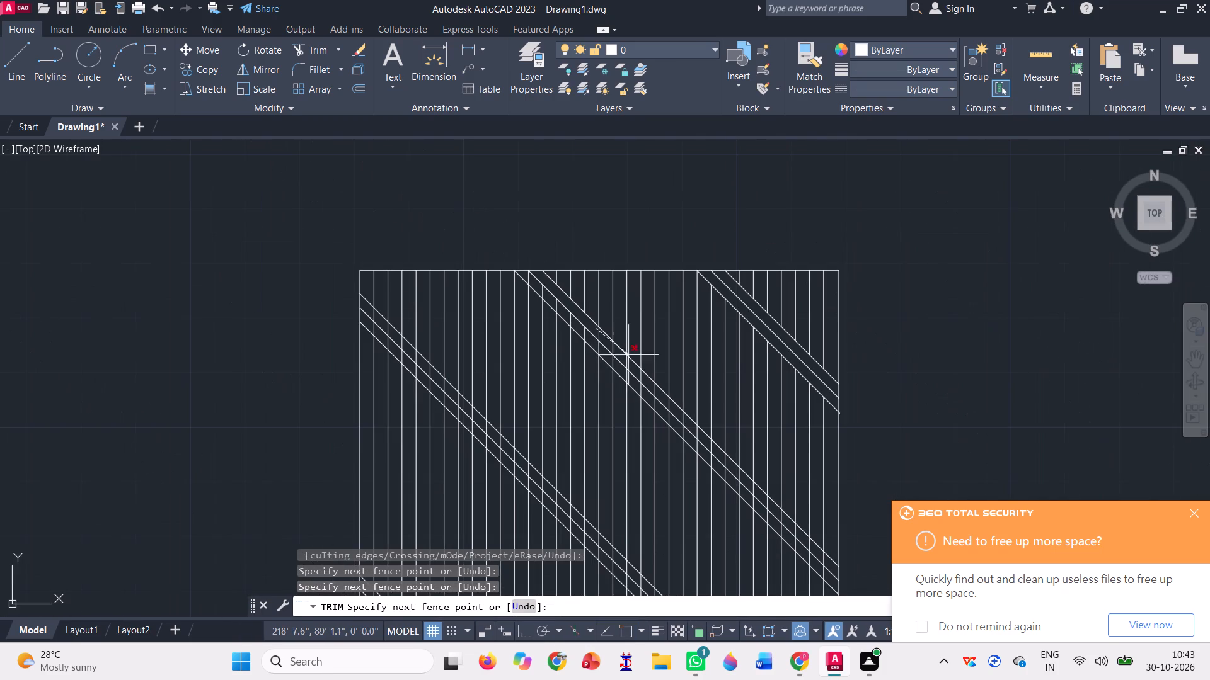
pyautogui.scroll(3, 671, 406)
pyautogui.click(674, 407)
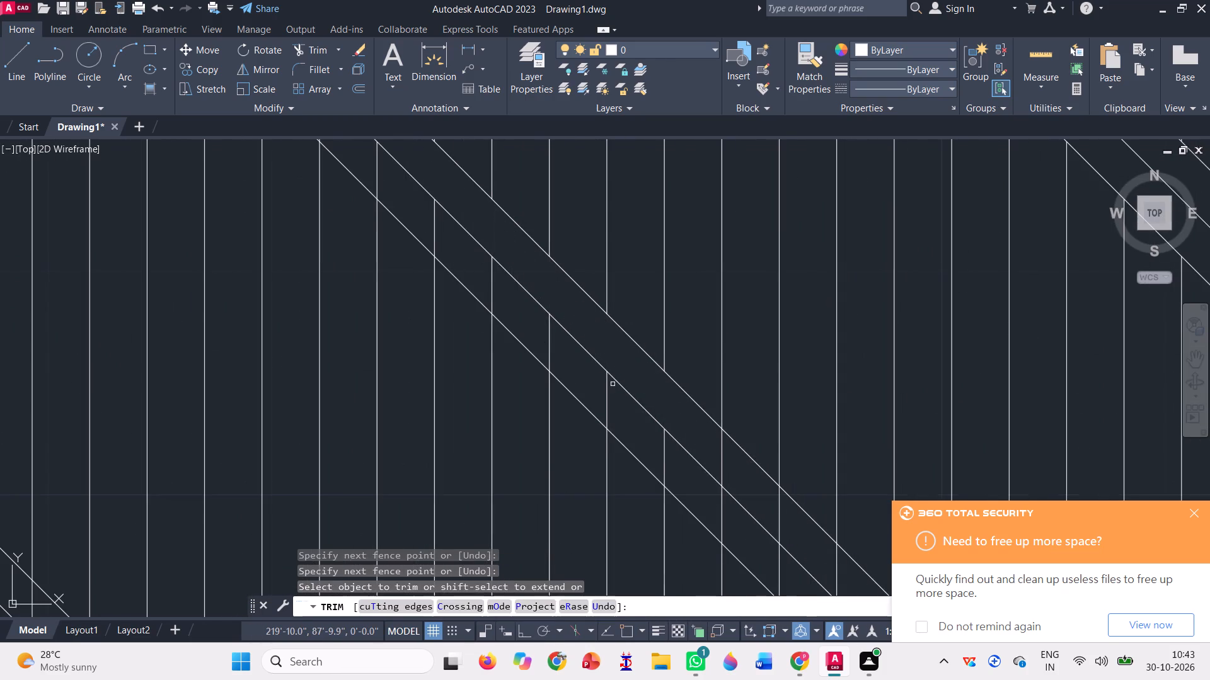
pyautogui.scroll(-3, 453, 308)
pyautogui.scroll(1, 592, 502)
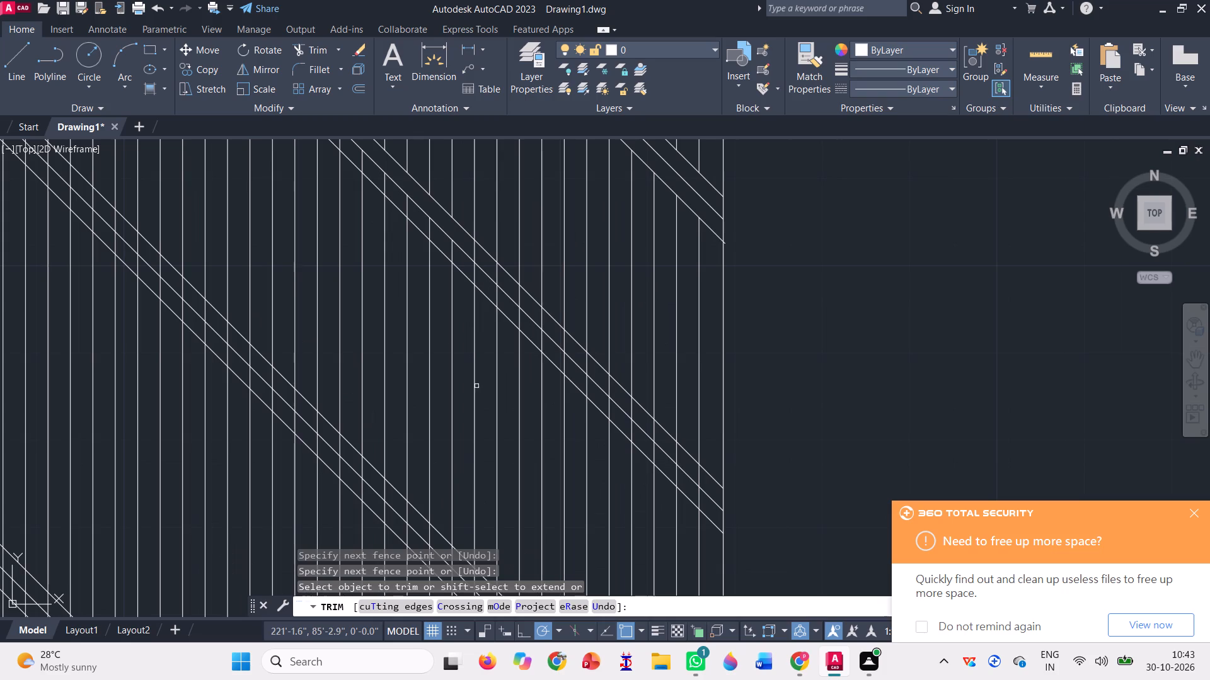
pyautogui.click(470, 240)
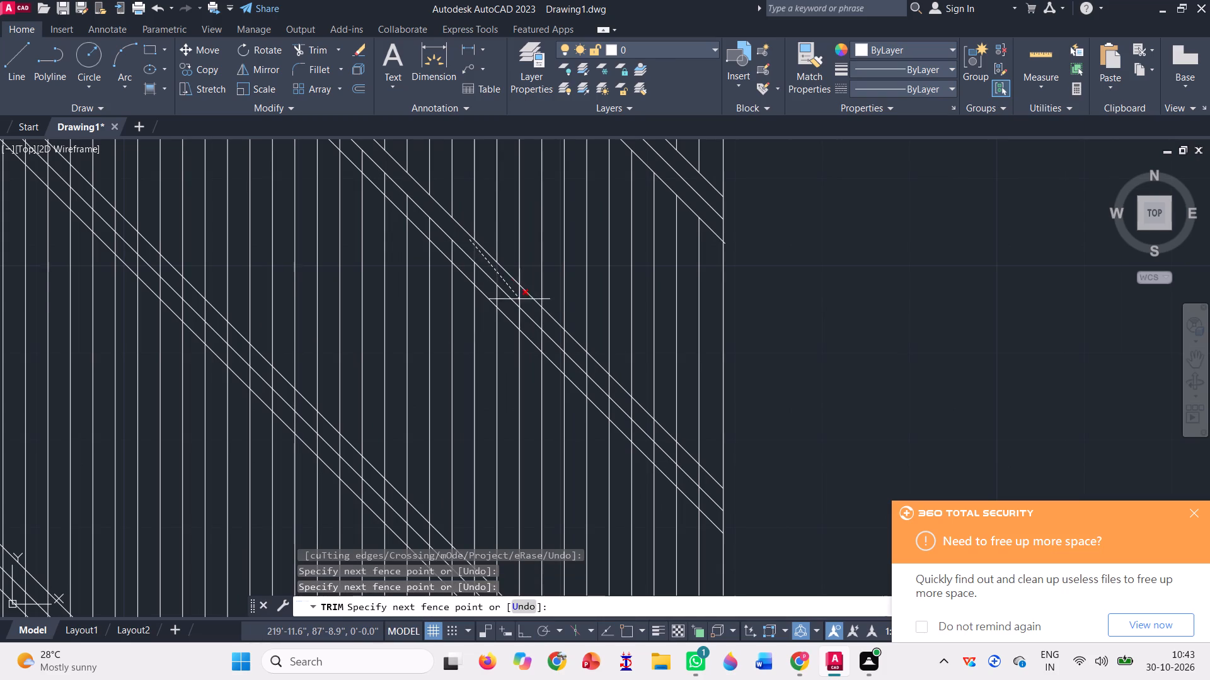
pyautogui.click(705, 482)
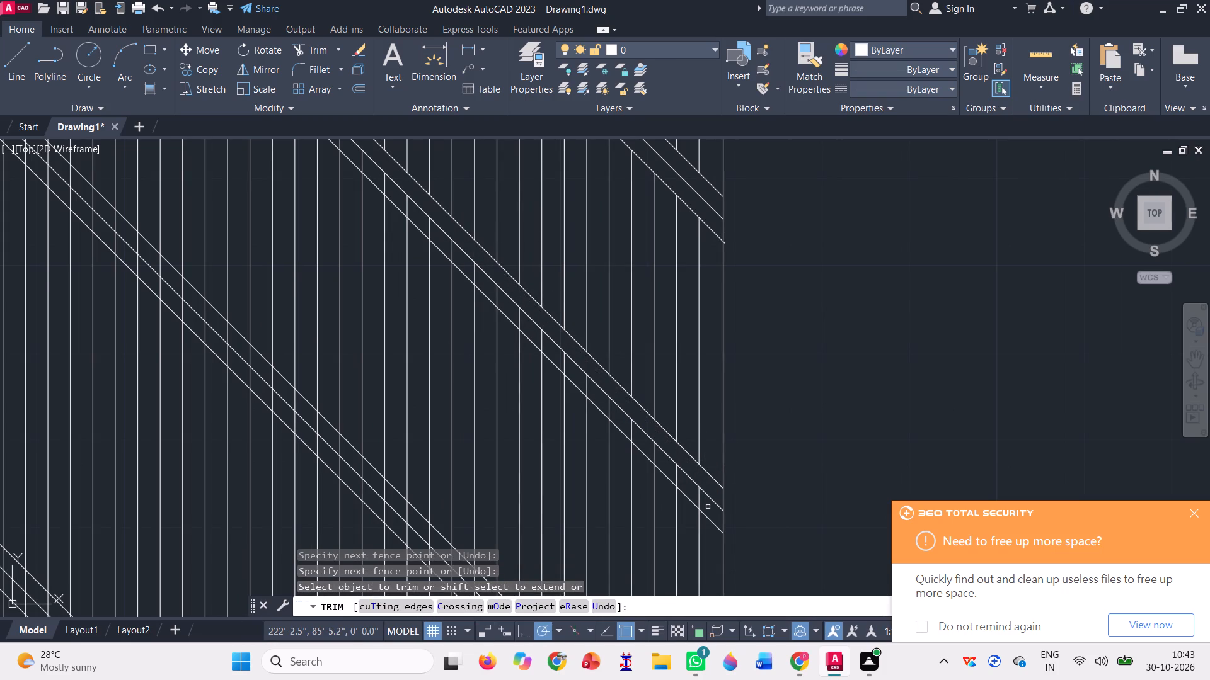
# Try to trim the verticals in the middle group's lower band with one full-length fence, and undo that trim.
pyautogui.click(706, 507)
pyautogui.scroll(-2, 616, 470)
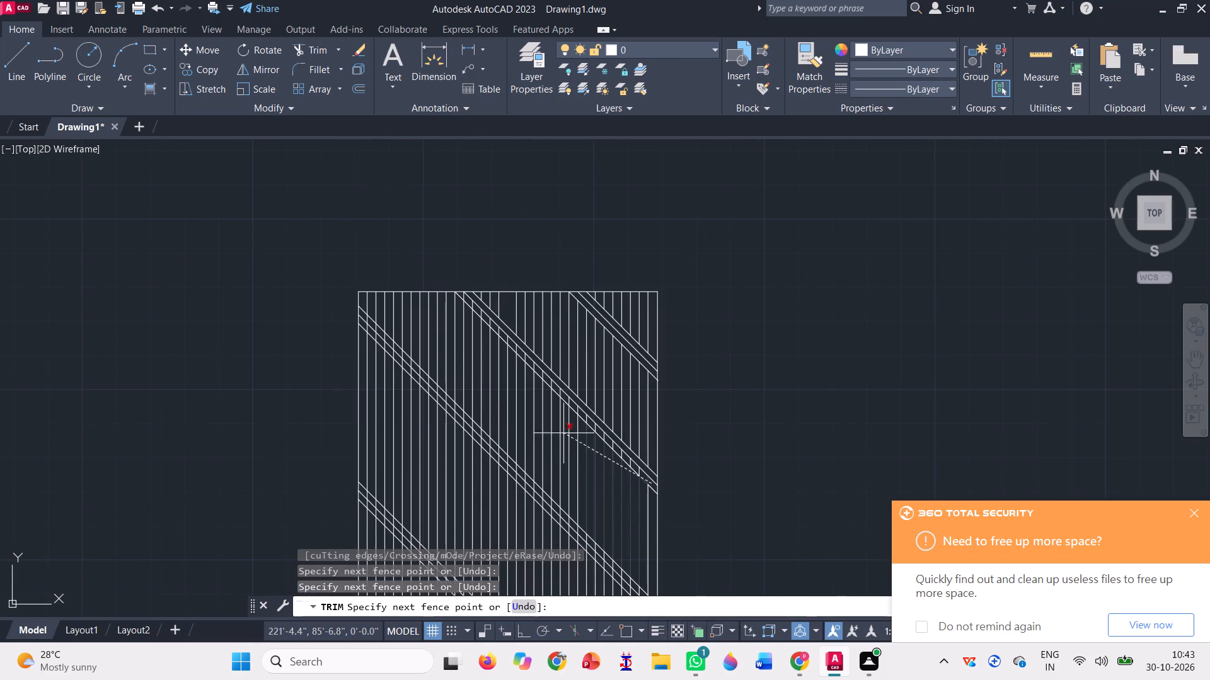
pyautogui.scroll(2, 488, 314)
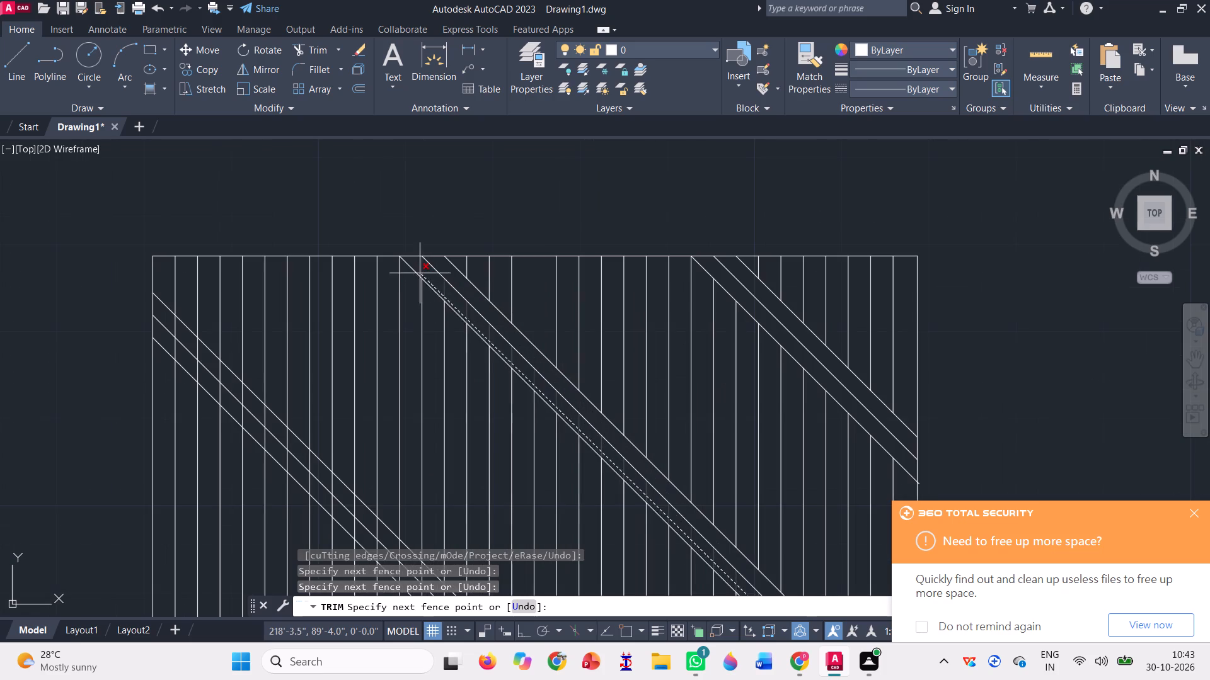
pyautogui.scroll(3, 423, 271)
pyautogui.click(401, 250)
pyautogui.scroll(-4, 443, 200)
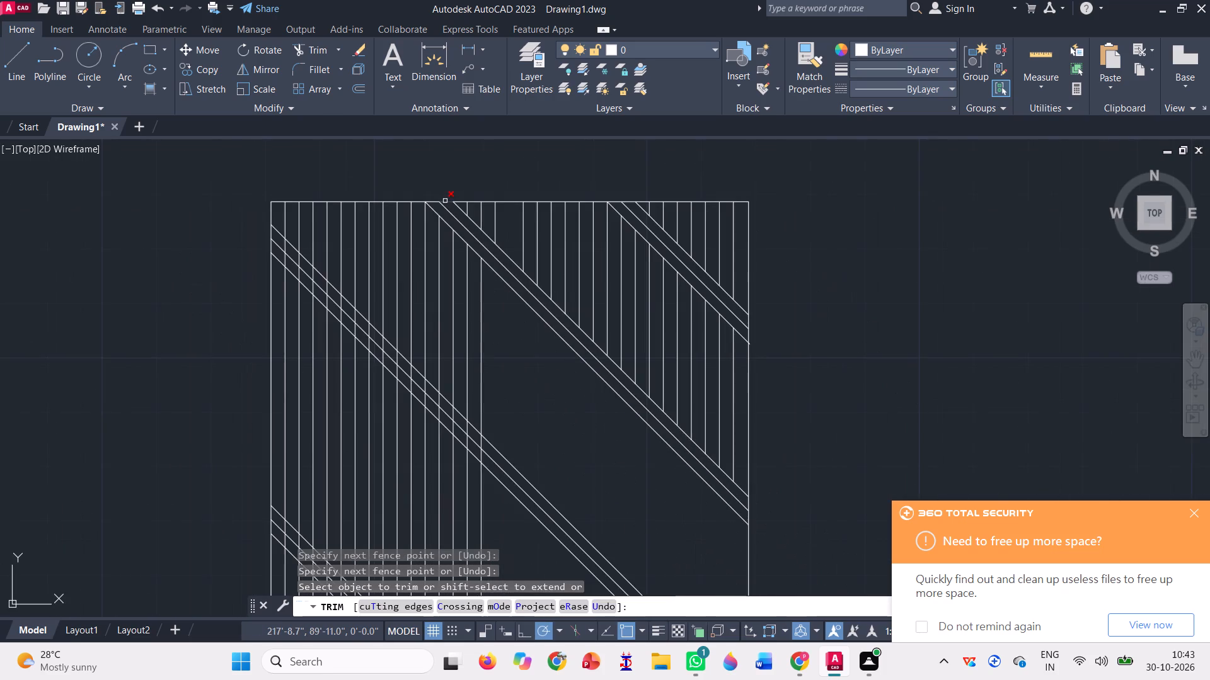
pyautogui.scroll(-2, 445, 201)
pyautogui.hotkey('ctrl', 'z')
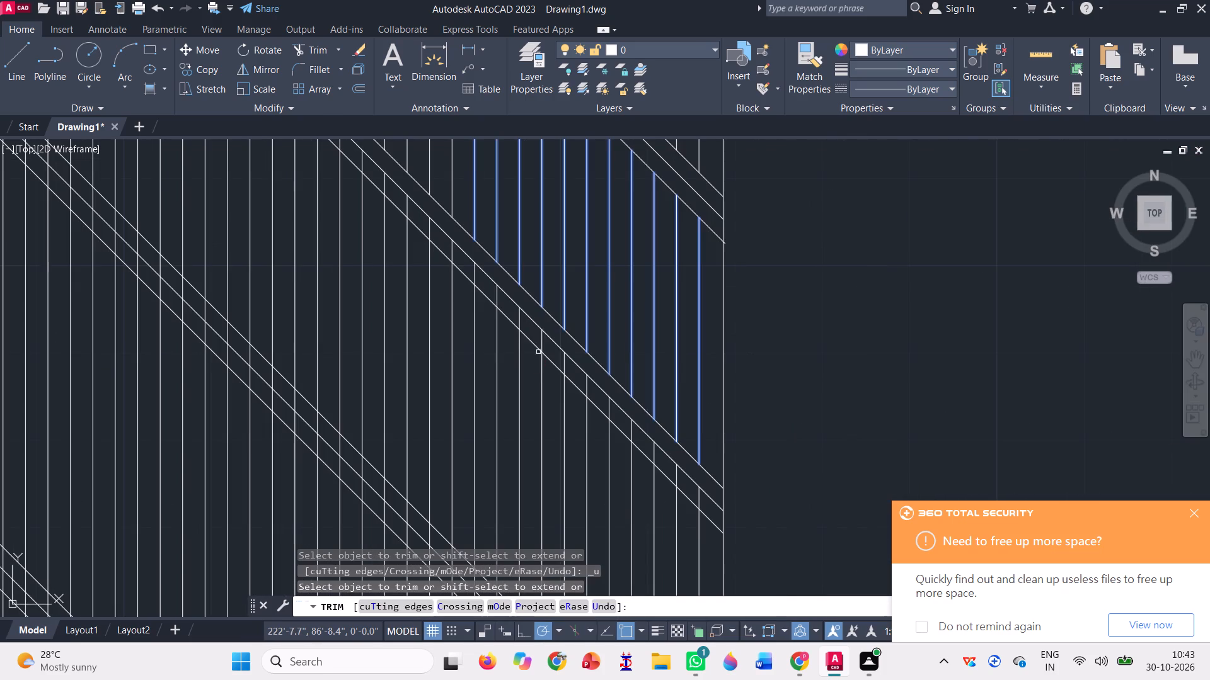
# Trim the vertical line segments in the middle group's lower band using several shorter fences, from the right edge up to the top edge.
pyautogui.scroll(1, 576, 406)
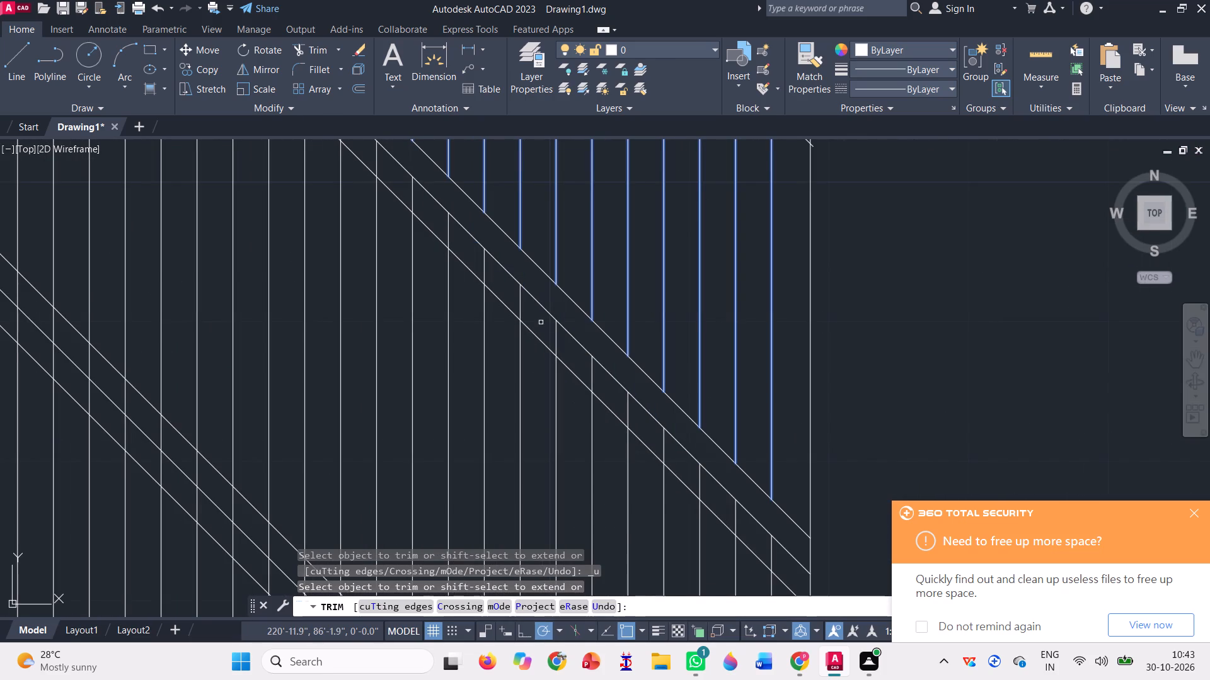
pyautogui.click(541, 322)
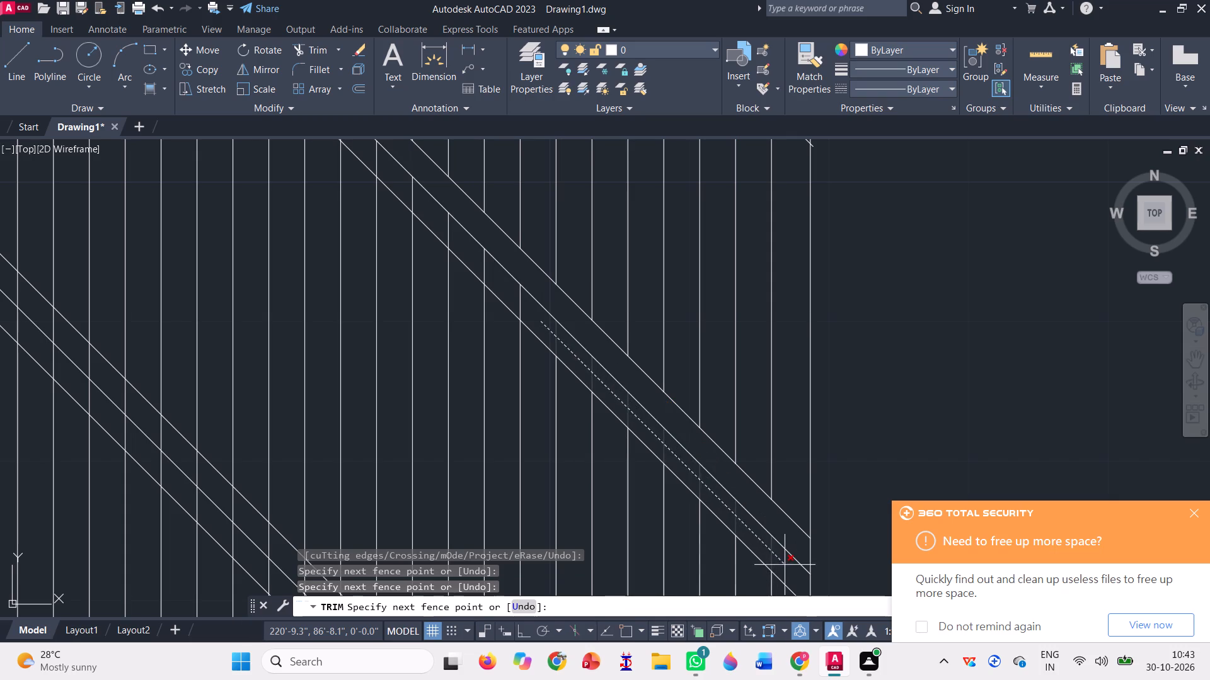
pyautogui.click(785, 565)
pyautogui.scroll(-1, 446, 356)
pyautogui.scroll(1, 331, 190)
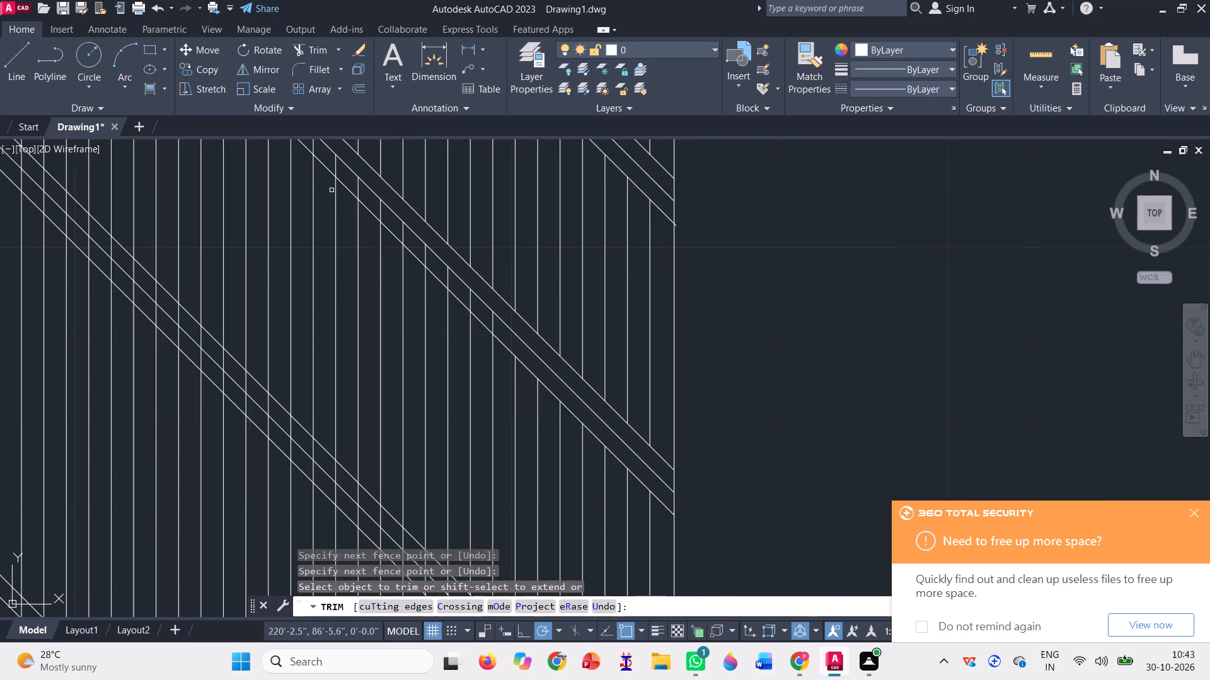
pyautogui.click(353, 173)
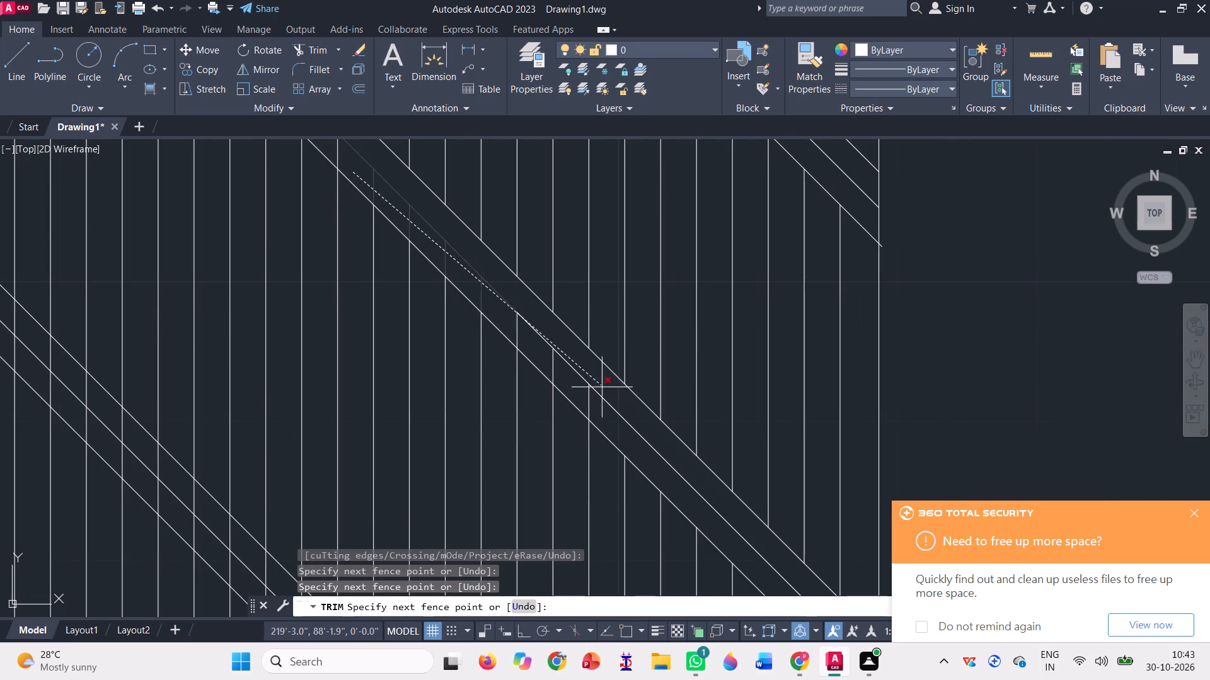
pyautogui.click(602, 413)
pyautogui.scroll(-3, 605, 432)
pyautogui.scroll(2, 518, 353)
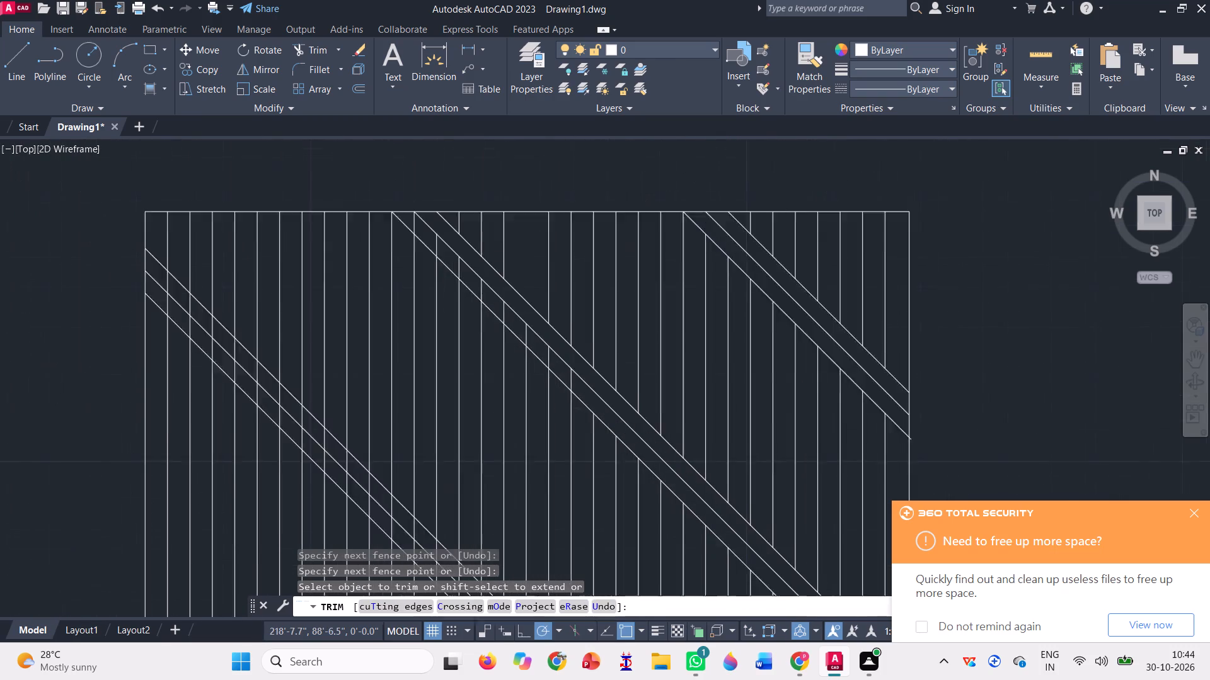
pyautogui.scroll(1, 518, 353)
pyautogui.click(614, 411)
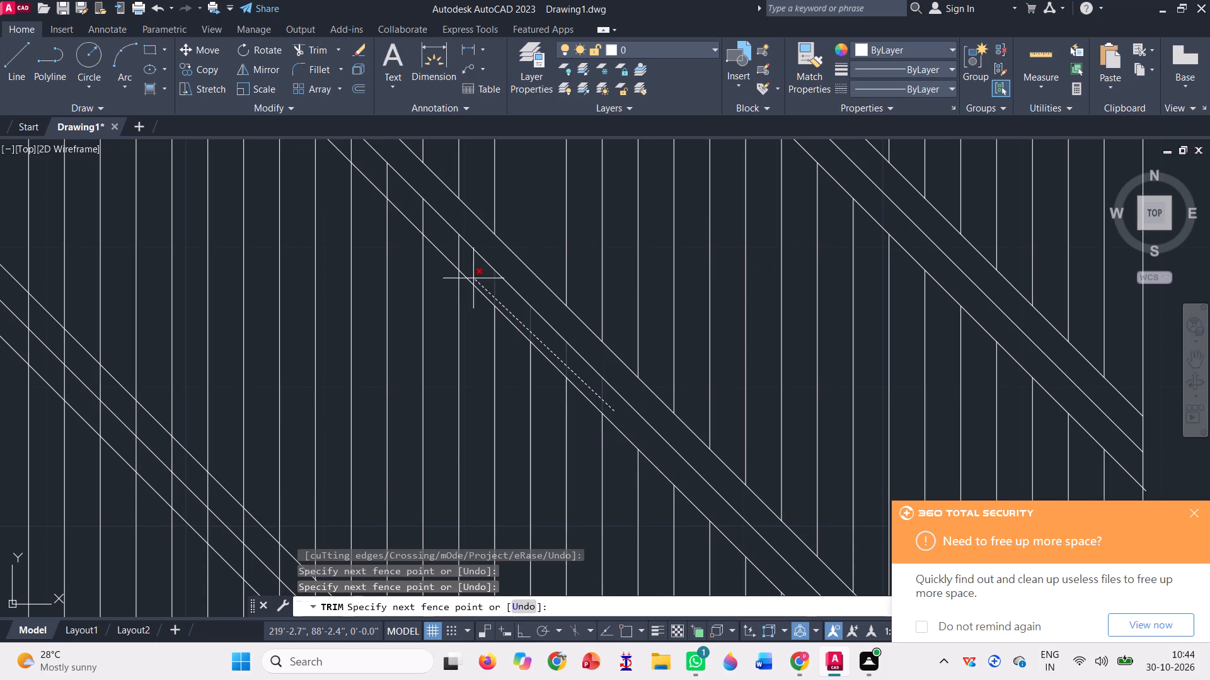
pyautogui.click(458, 245)
pyautogui.scroll(-2, 473, 279)
pyautogui.scroll(1, 455, 252)
pyautogui.click(466, 271)
pyautogui.scroll(3, 406, 210)
pyautogui.click(406, 210)
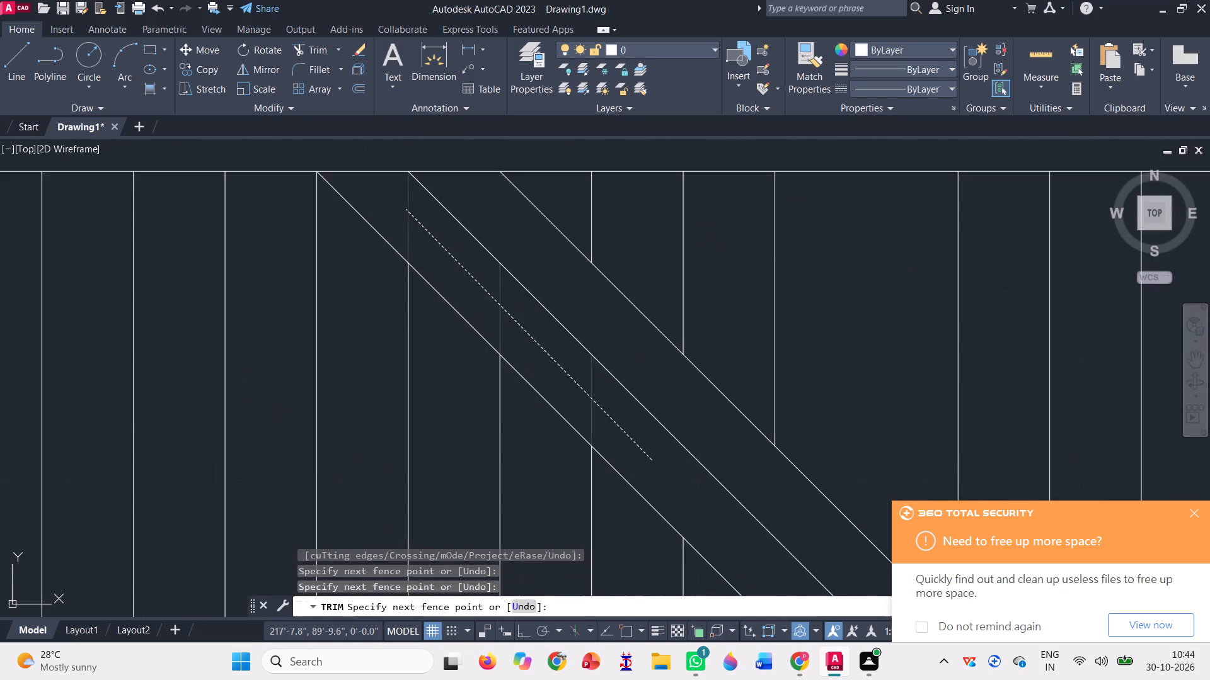
# Trim the vertical line segments in the upper part of the left-to-right-edge diagonal group's upper band, starting at the door's left edge.
pyautogui.scroll(-5, 408, 208)
pyautogui.scroll(3, 321, 258)
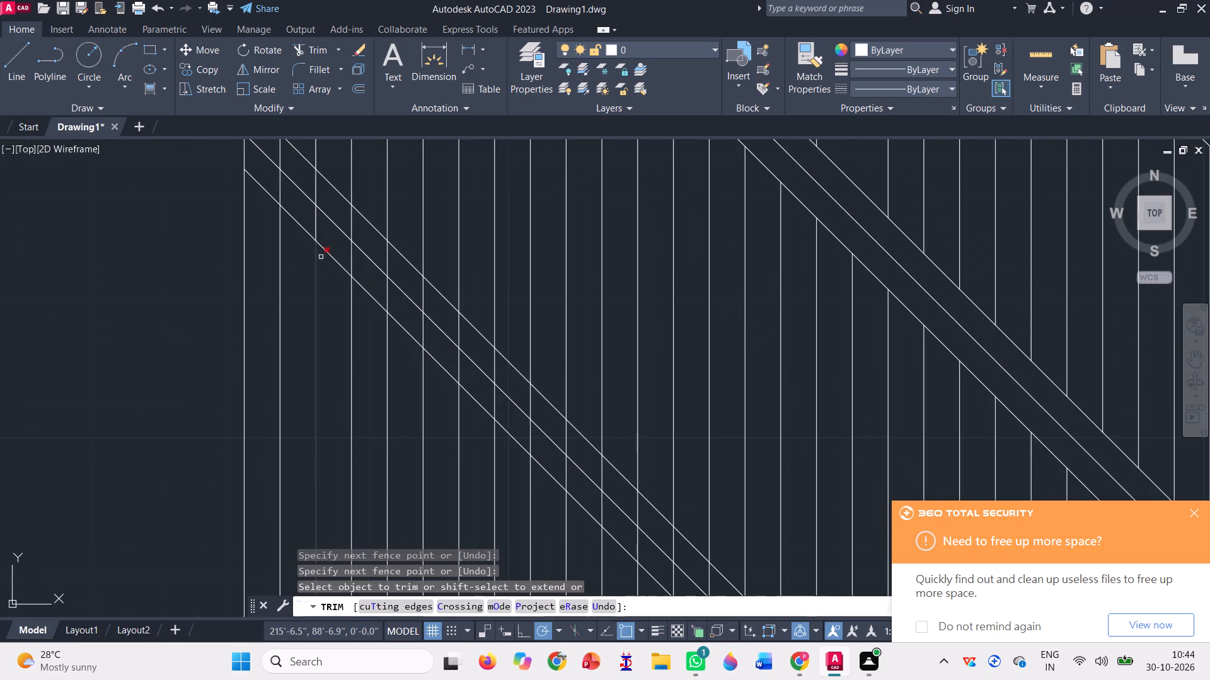
pyautogui.scroll(-1, 263, 203)
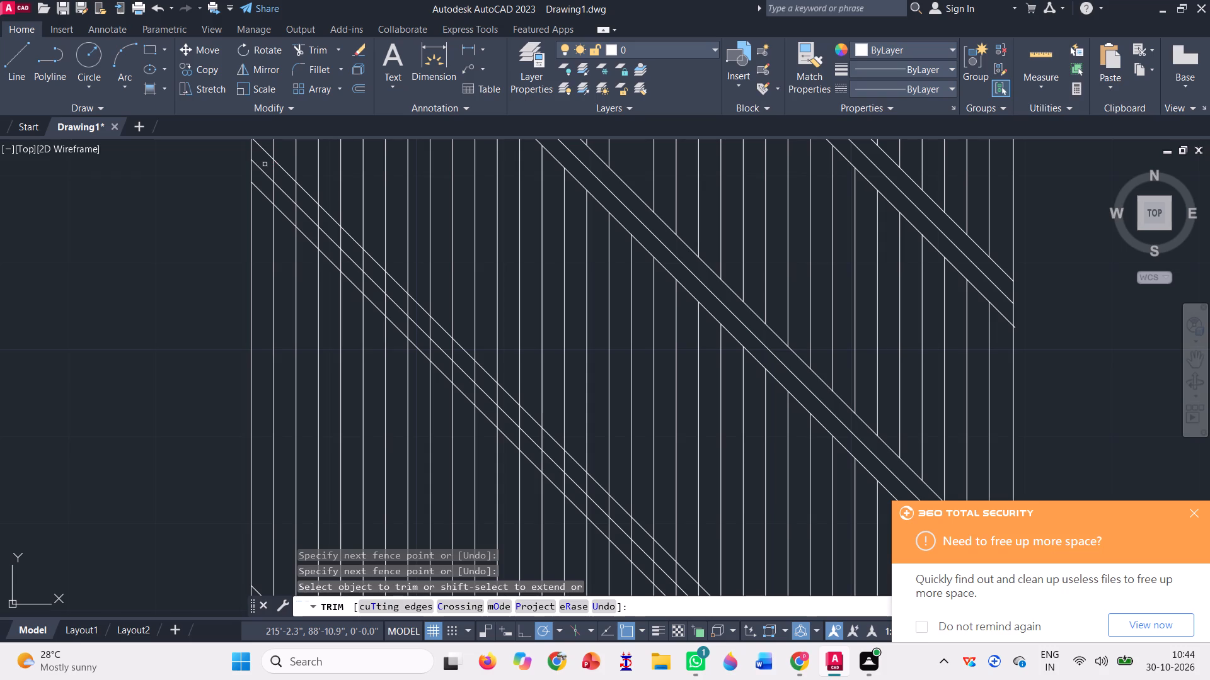
pyautogui.click(265, 164)
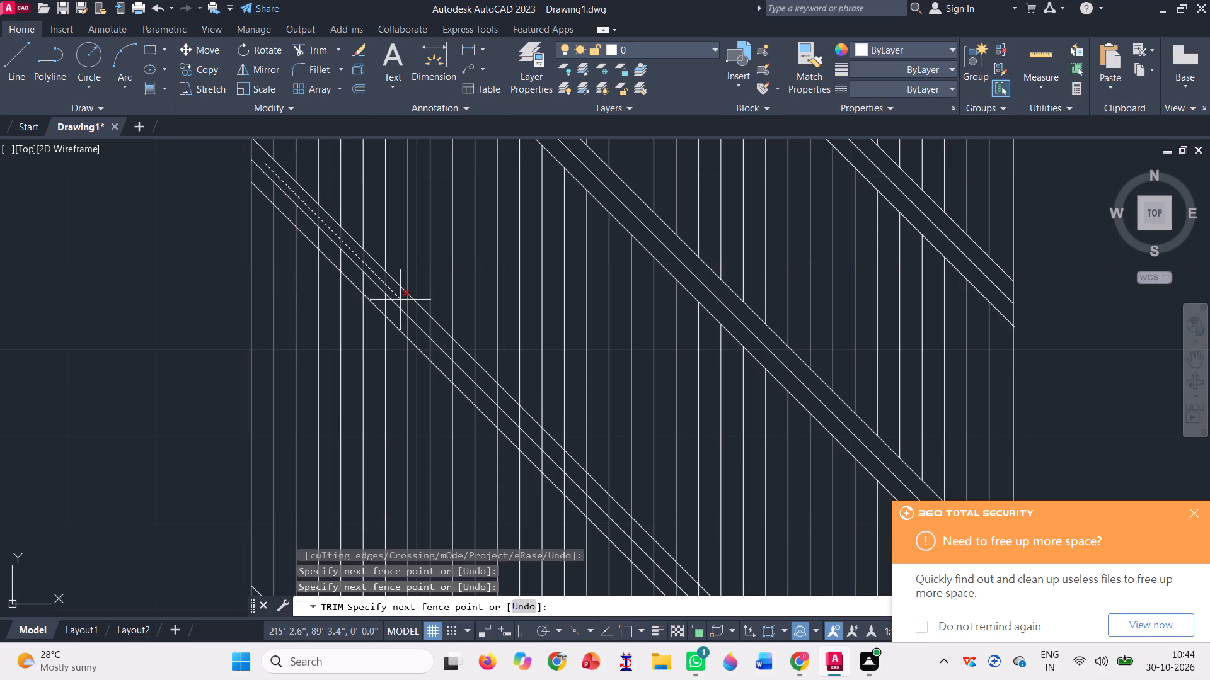
pyautogui.click(400, 300)
pyautogui.scroll(1, 429, 337)
pyautogui.click(383, 266)
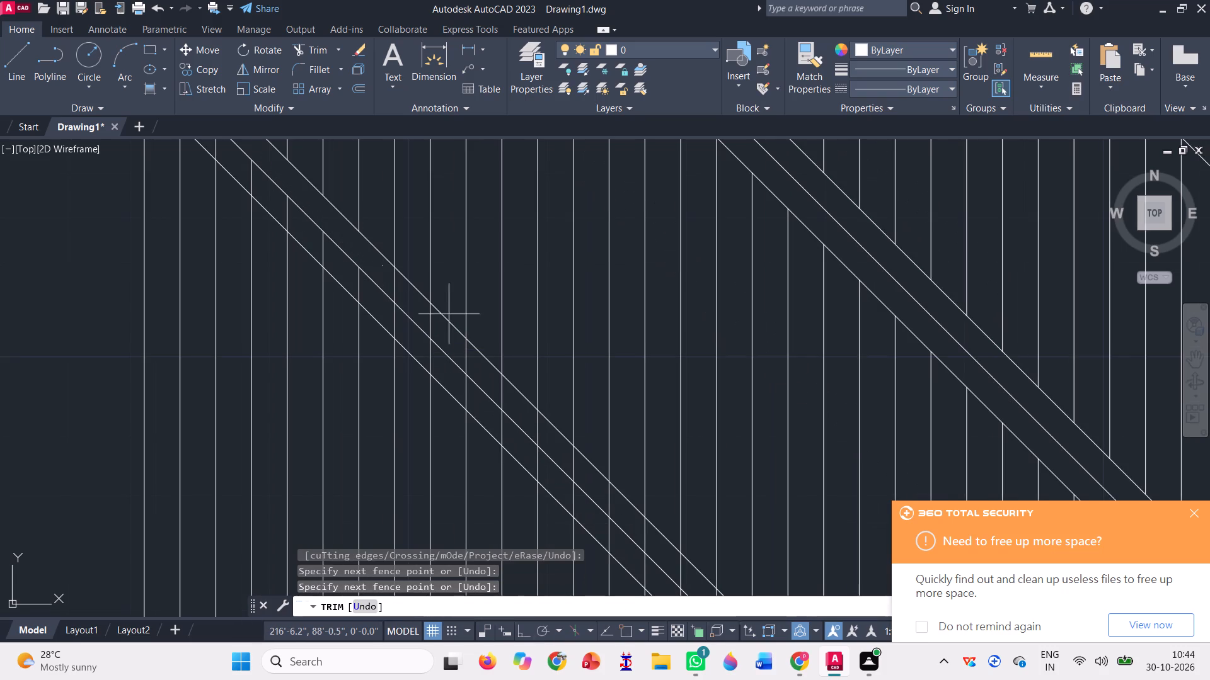
pyautogui.click(508, 408)
pyautogui.scroll(-2, 330, 288)
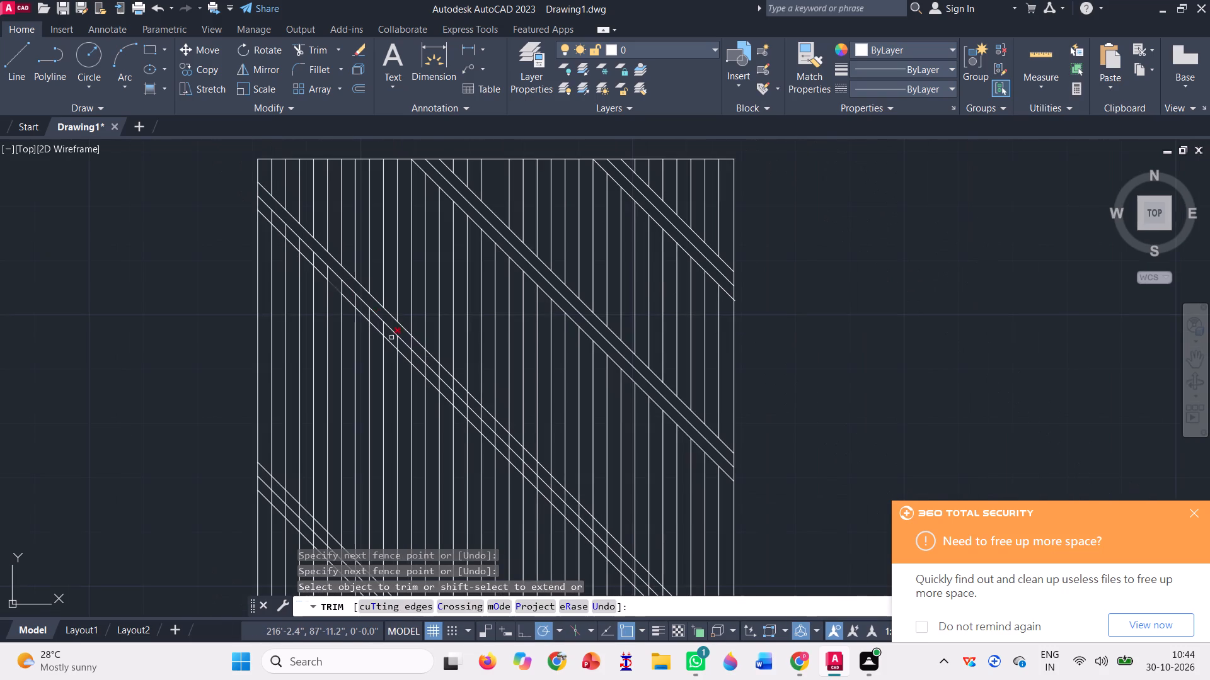
pyautogui.scroll(1, 447, 400)
pyautogui.click(383, 302)
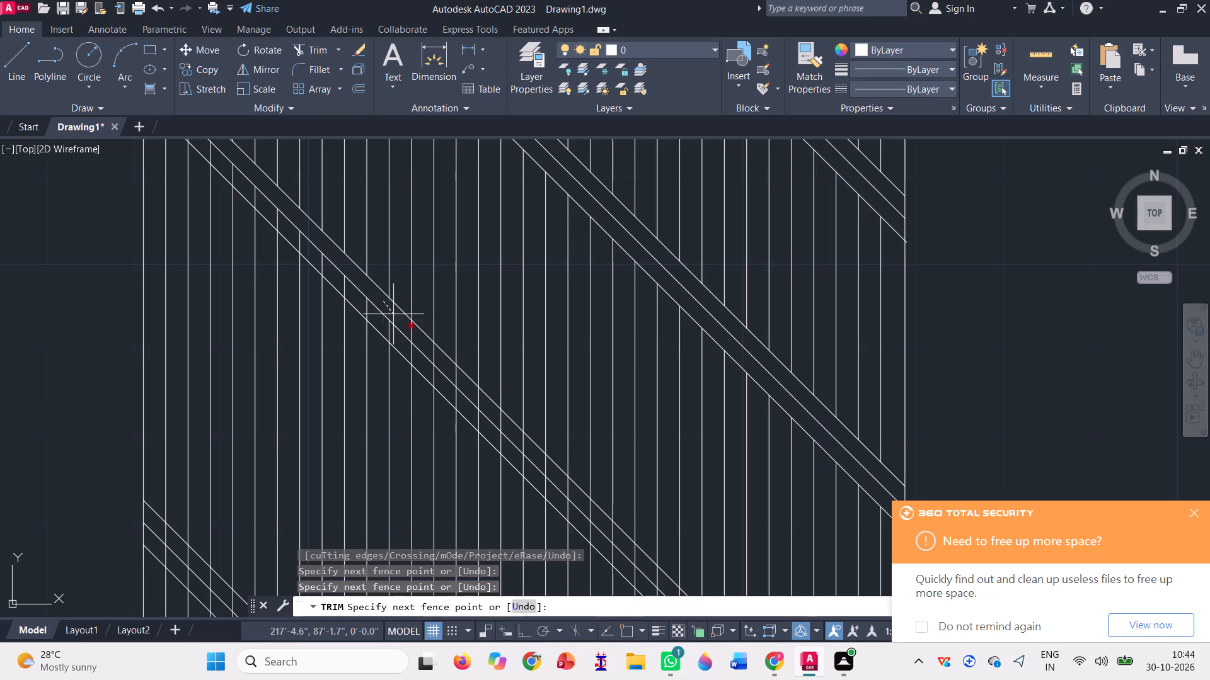
pyautogui.click(488, 407)
# Trim the remaining vertical line segments in that diagonal group's upper band, down to the door's right edge.
pyautogui.scroll(-1, 425, 348)
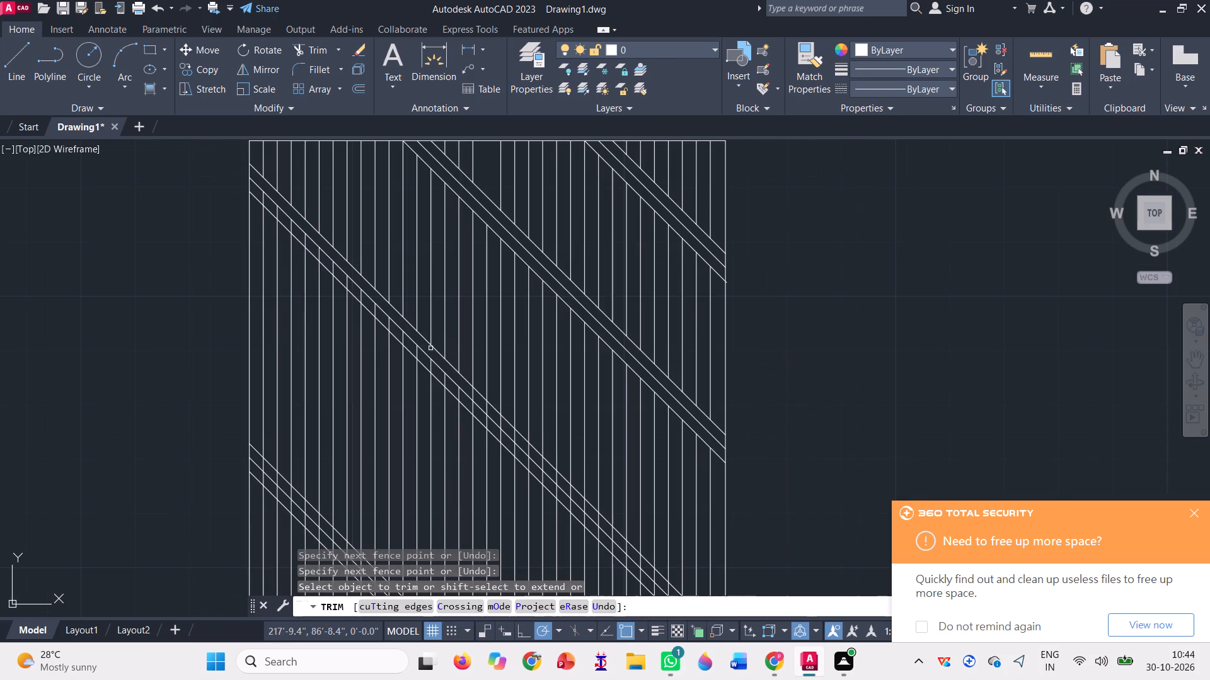
pyautogui.scroll(1, 486, 436)
pyautogui.click(454, 363)
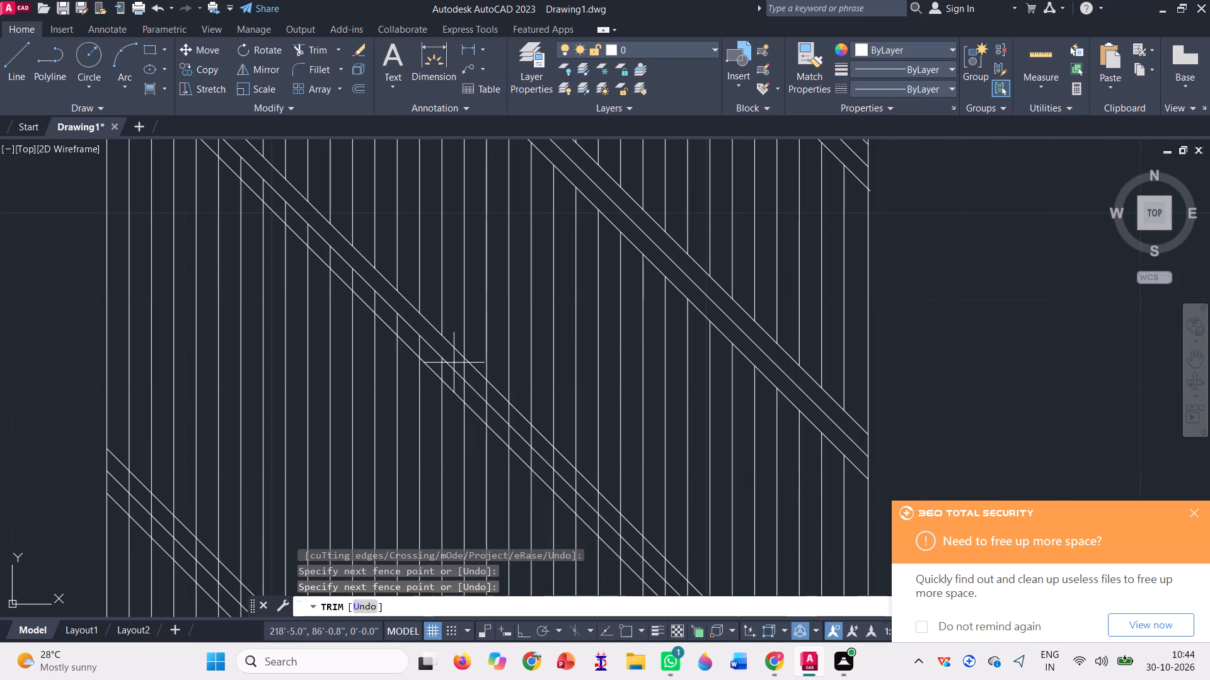
pyautogui.click(590, 494)
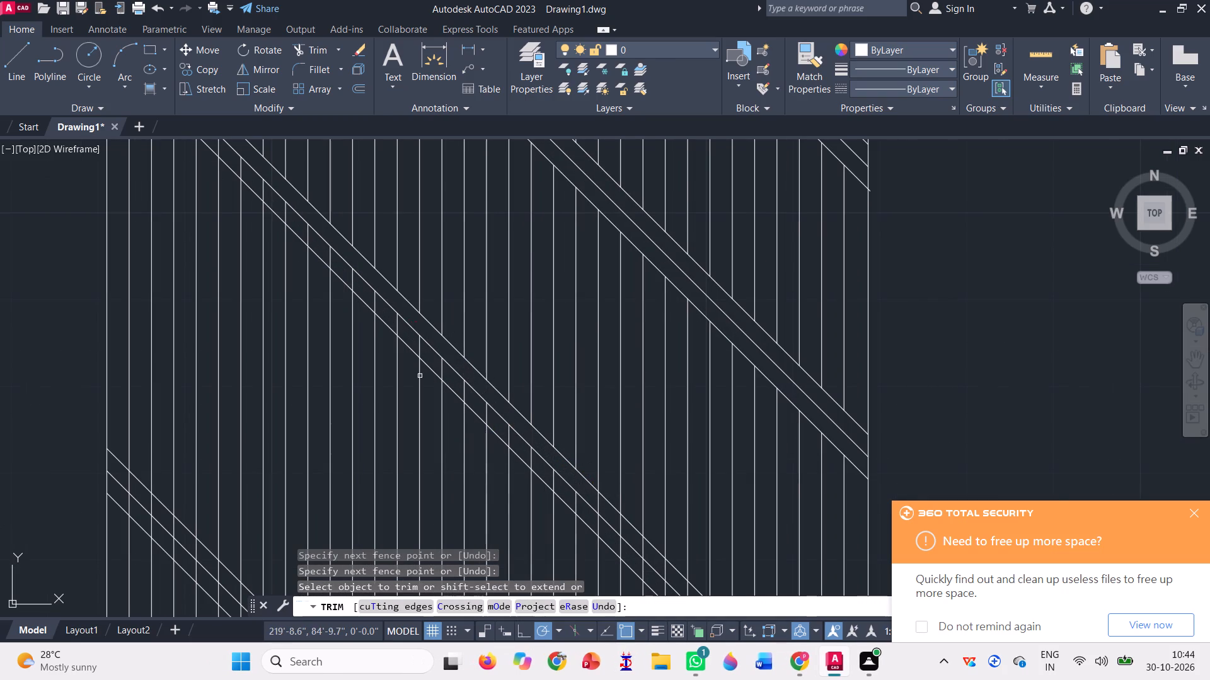
pyautogui.scroll(-2, 394, 299)
pyautogui.scroll(1, 560, 473)
pyautogui.scroll(1, 494, 403)
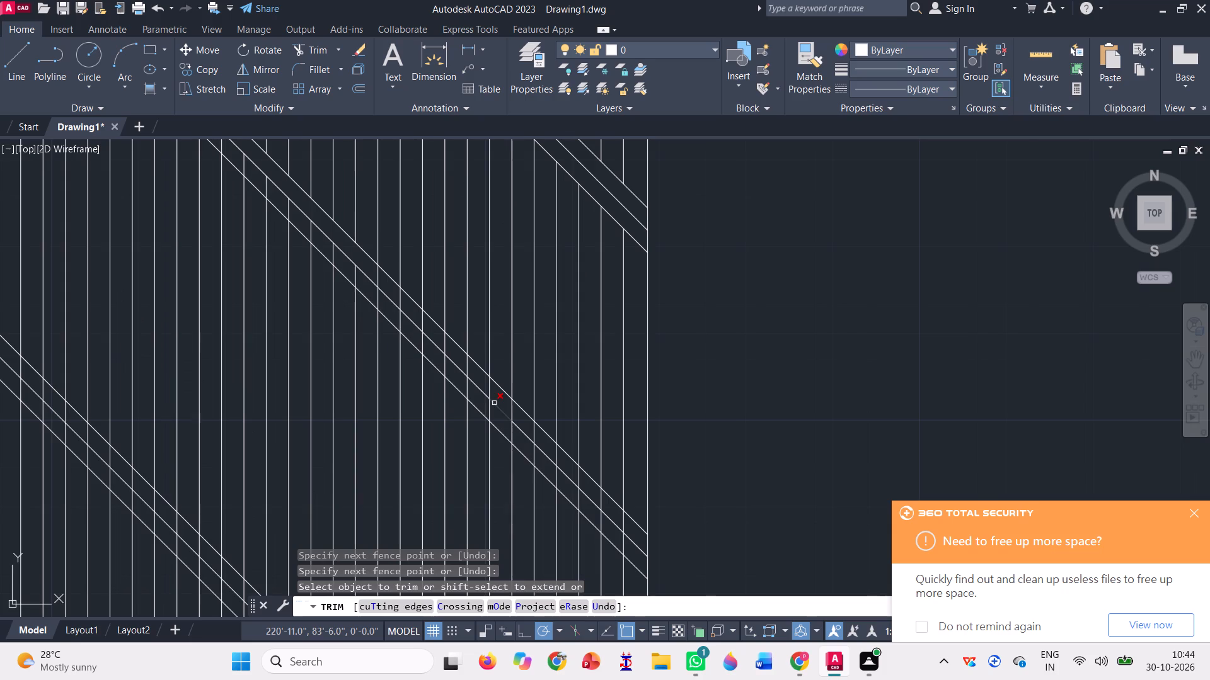
pyautogui.click(365, 265)
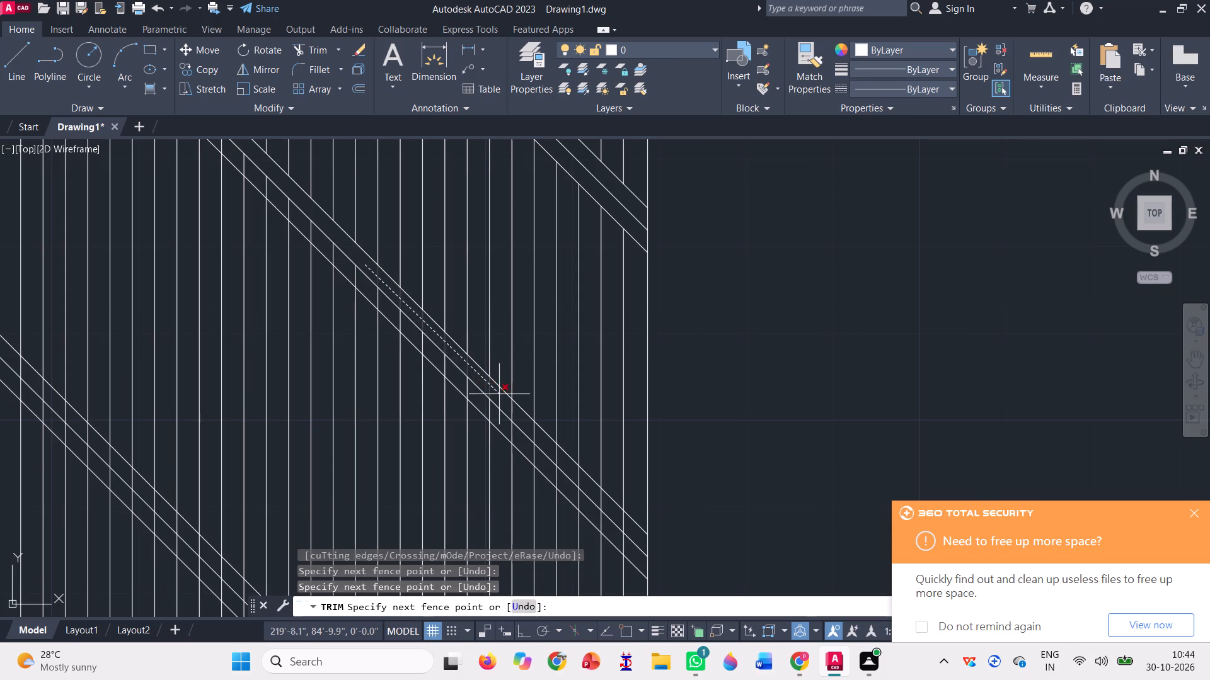
pyautogui.click(503, 397)
pyautogui.click(507, 409)
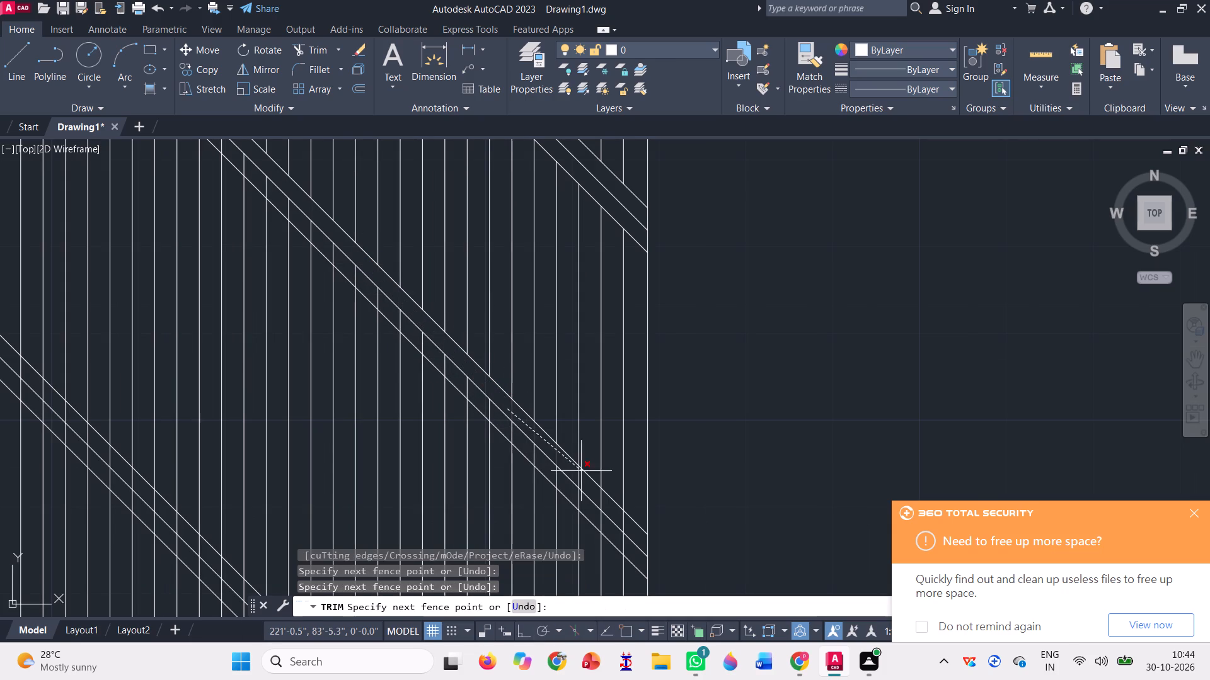
pyautogui.click(630, 530)
# Trim the vertical line segments in the same group's lower band with short fences, from the door's left edge toward its middle.
pyautogui.scroll(-2, 650, 504)
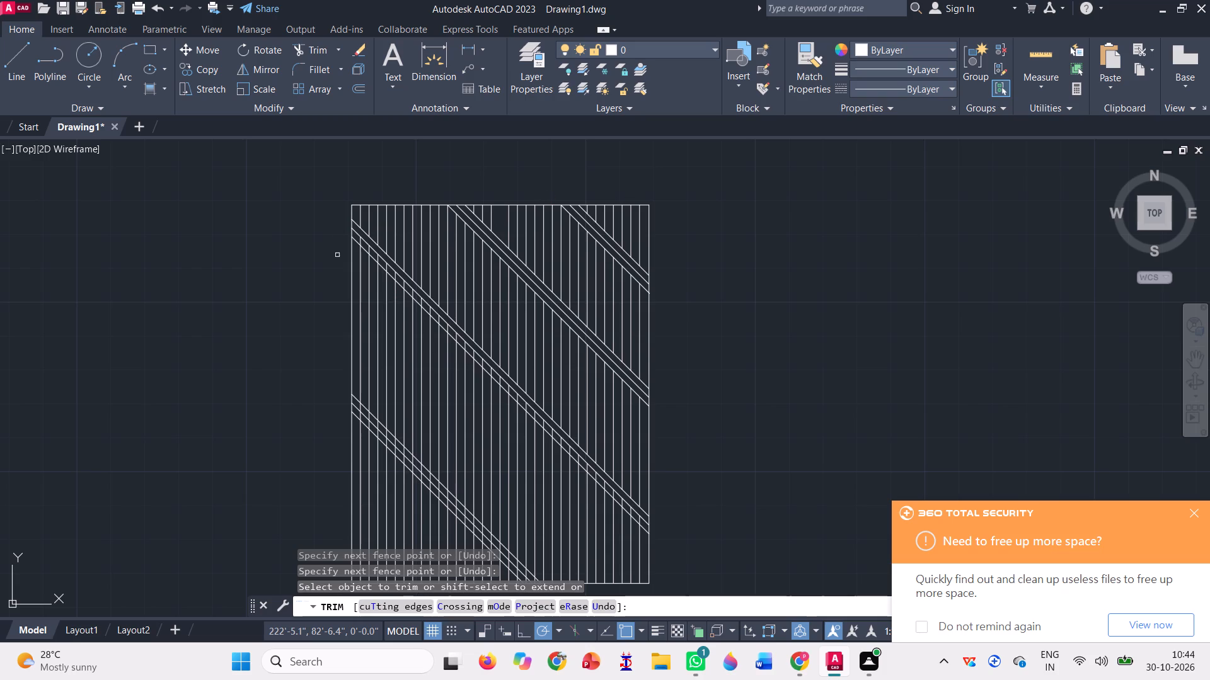
pyautogui.scroll(3, 398, 243)
pyautogui.click(223, 229)
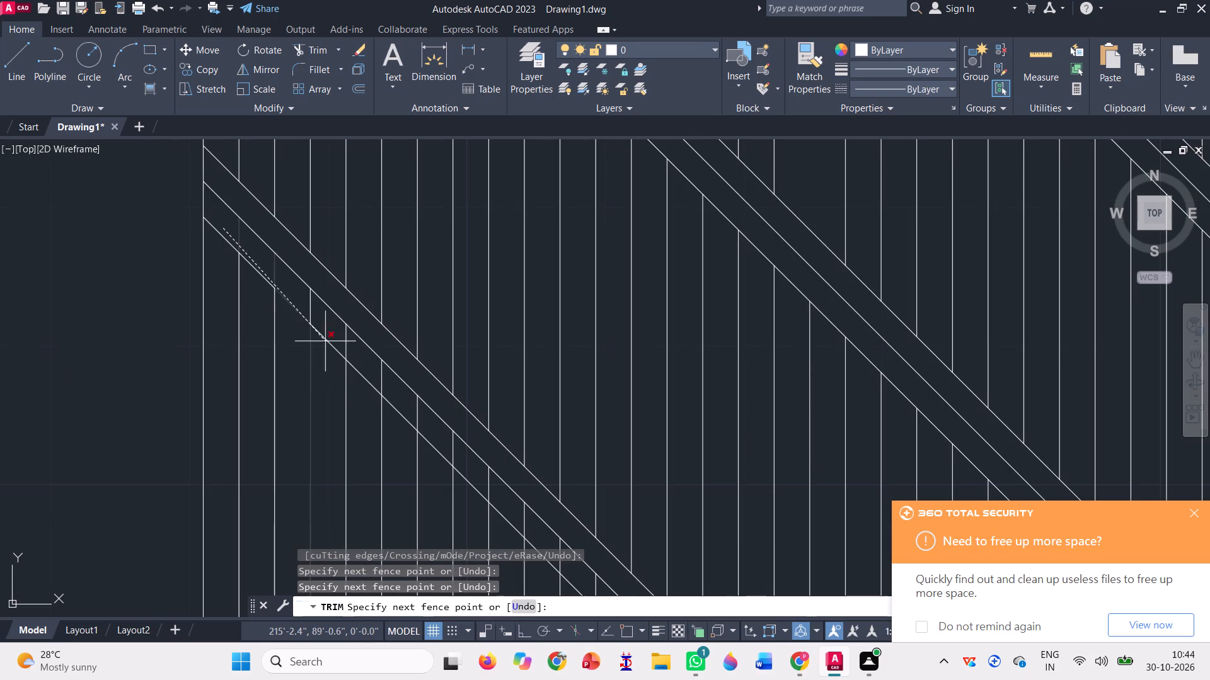
pyautogui.click(370, 363)
pyautogui.scroll(-3, 342, 342)
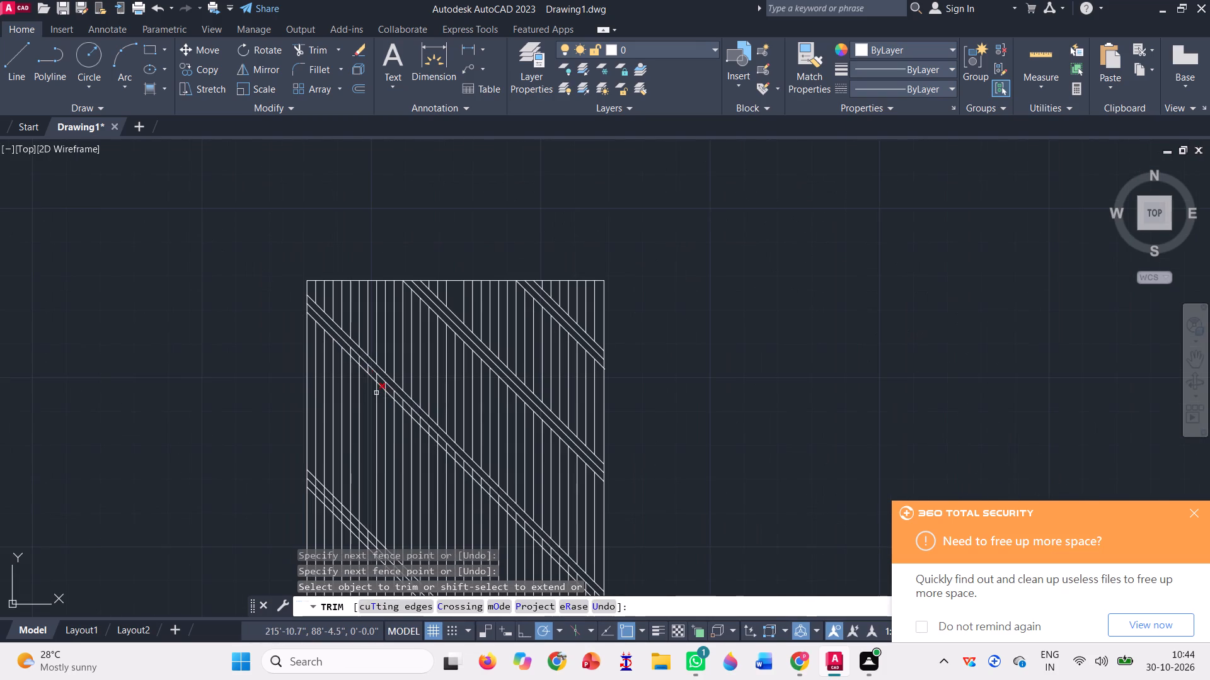
pyautogui.scroll(3, 396, 416)
pyautogui.scroll(-1, 357, 331)
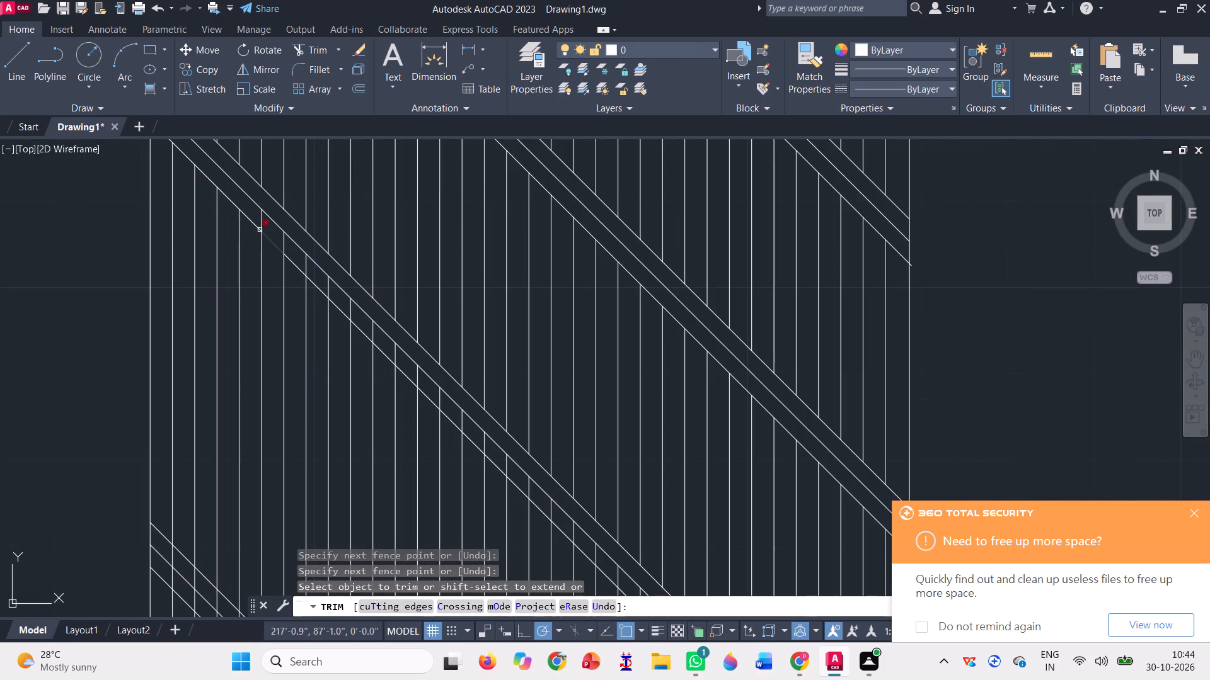
pyautogui.click(252, 212)
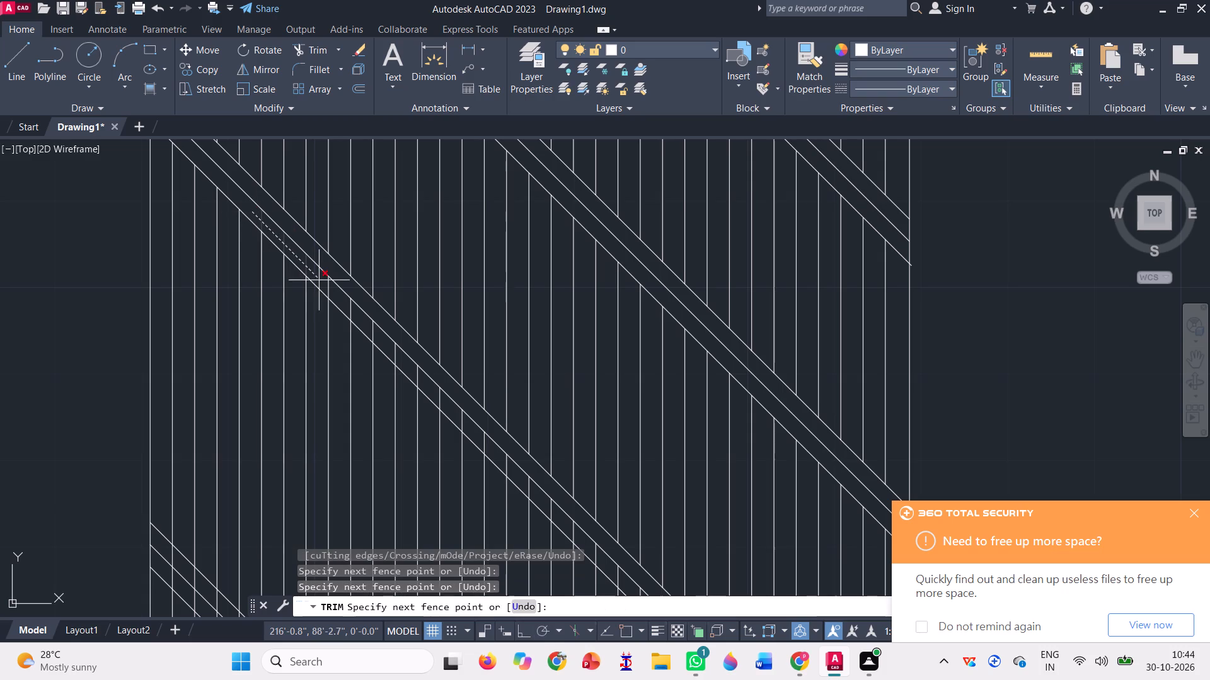
pyautogui.click(358, 320)
pyautogui.scroll(-2, 207, 210)
pyautogui.scroll(1, 341, 340)
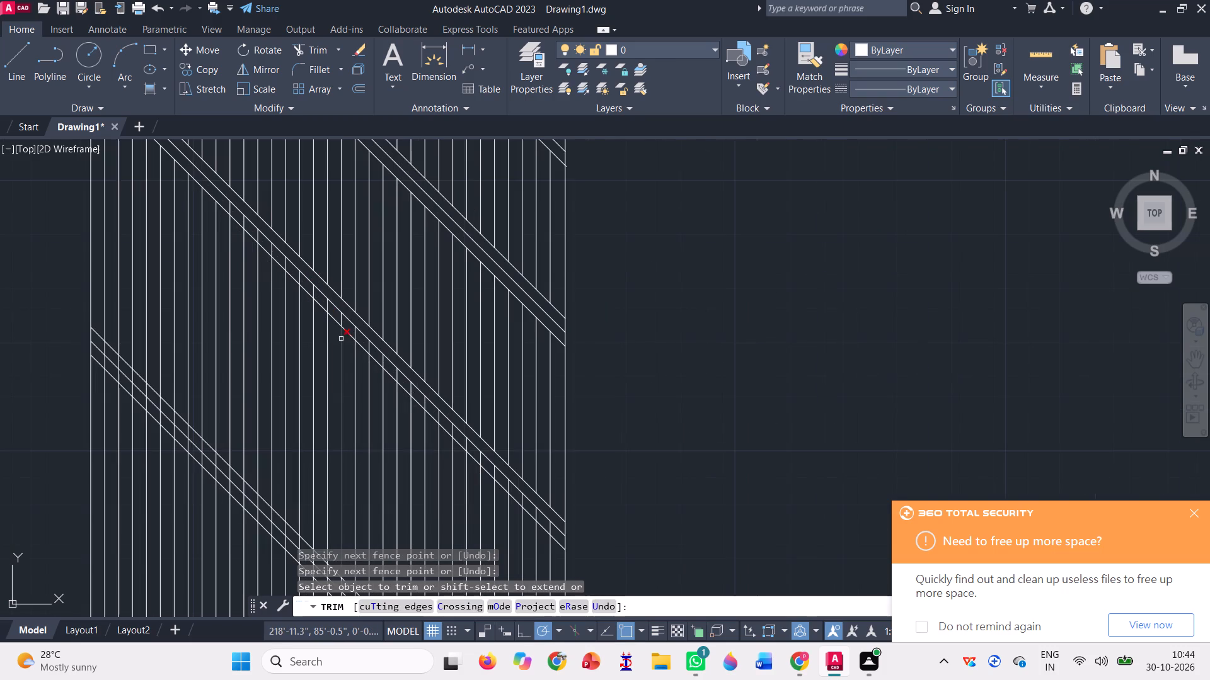
pyautogui.click(226, 202)
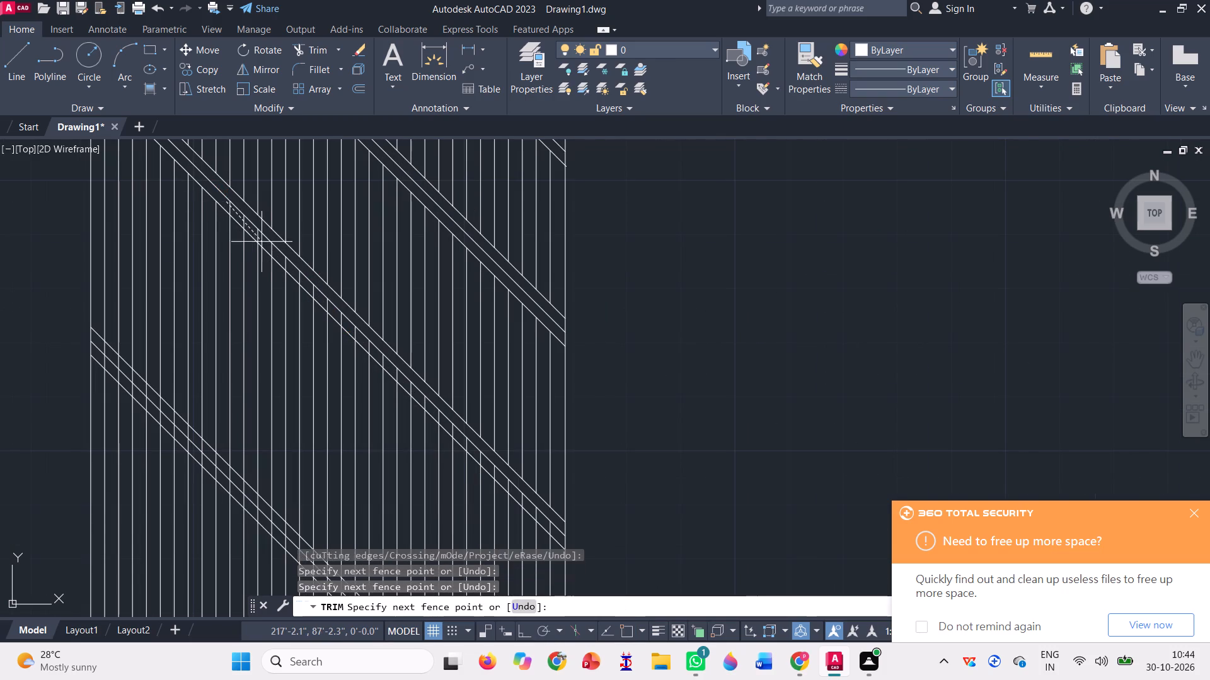
pyautogui.scroll(1, 279, 256)
pyautogui.click(297, 275)
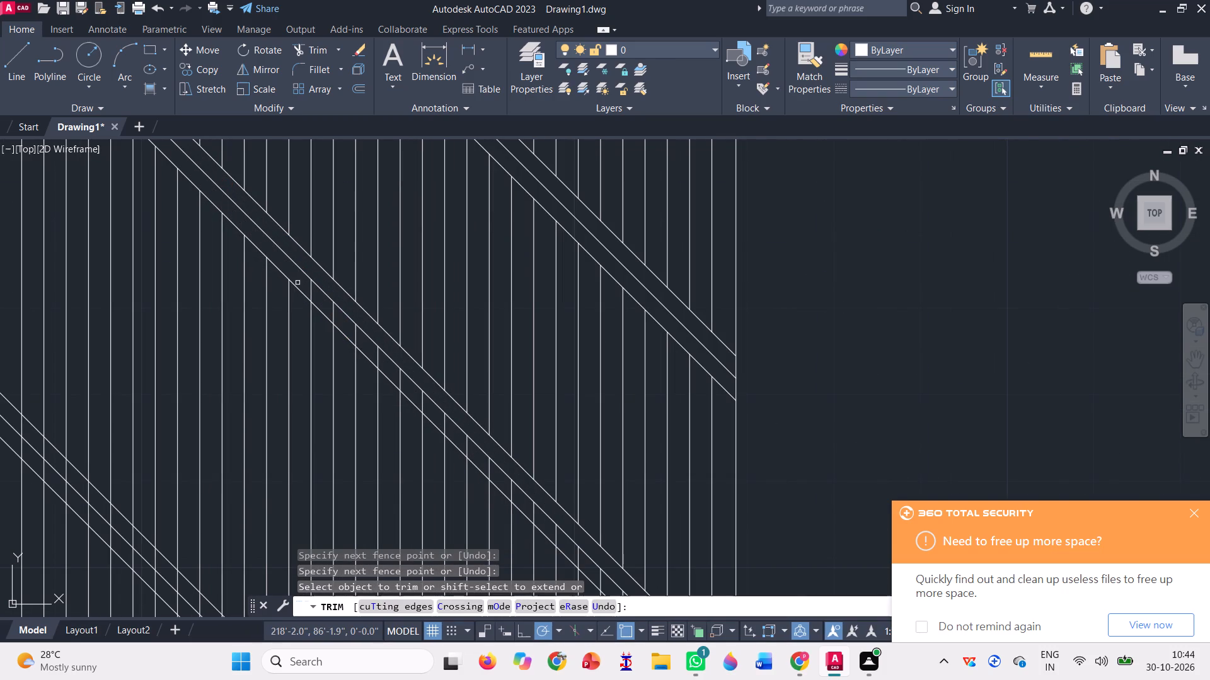
# Trim the rest of the vertical line segments in the same group's lower band, down to the door's right edge.
pyautogui.click(297, 283)
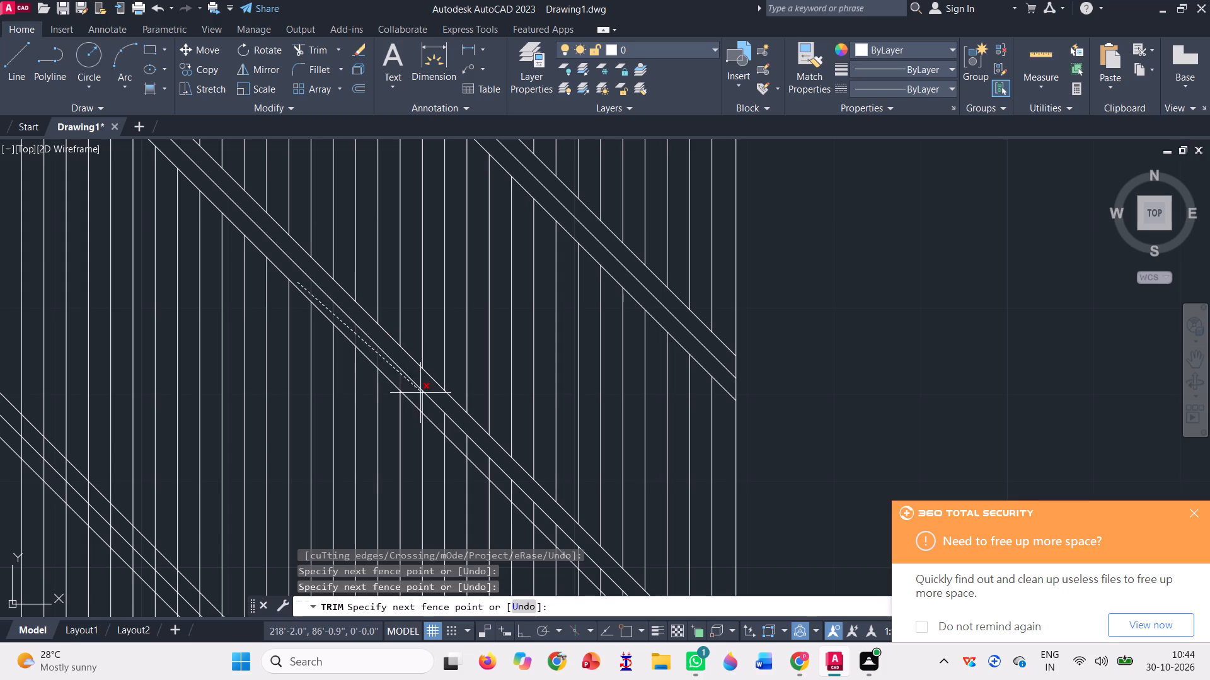
pyautogui.click(418, 396)
pyautogui.scroll(2, 444, 423)
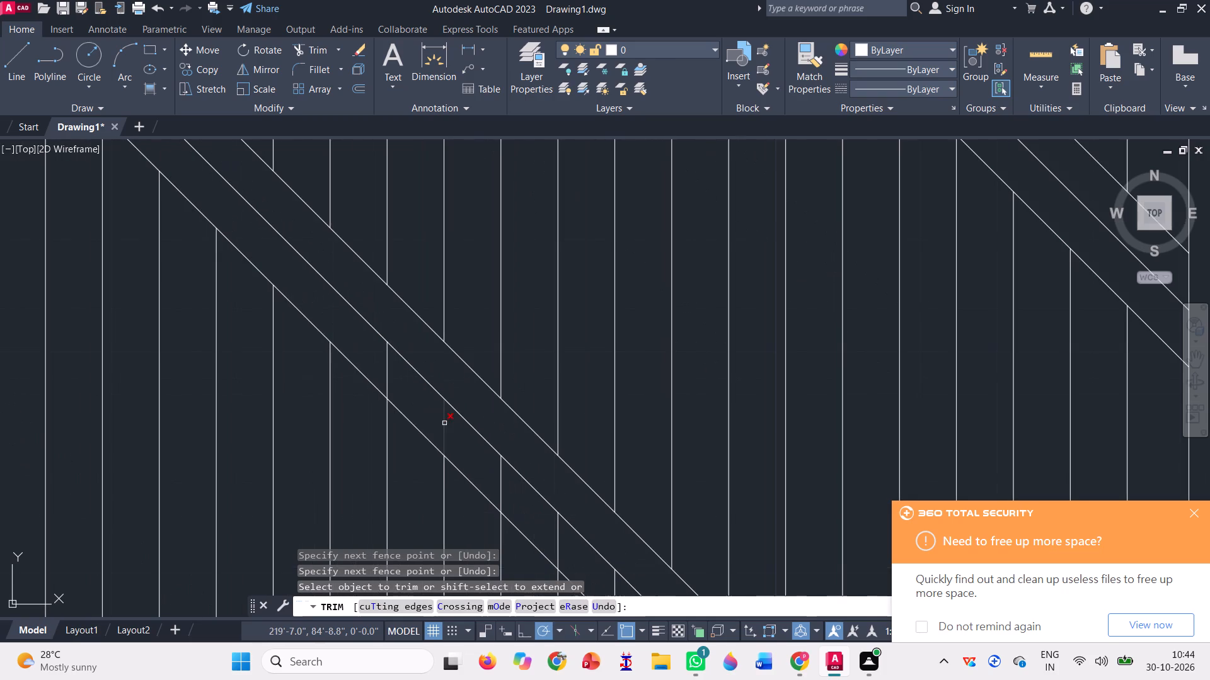
pyautogui.click(366, 350)
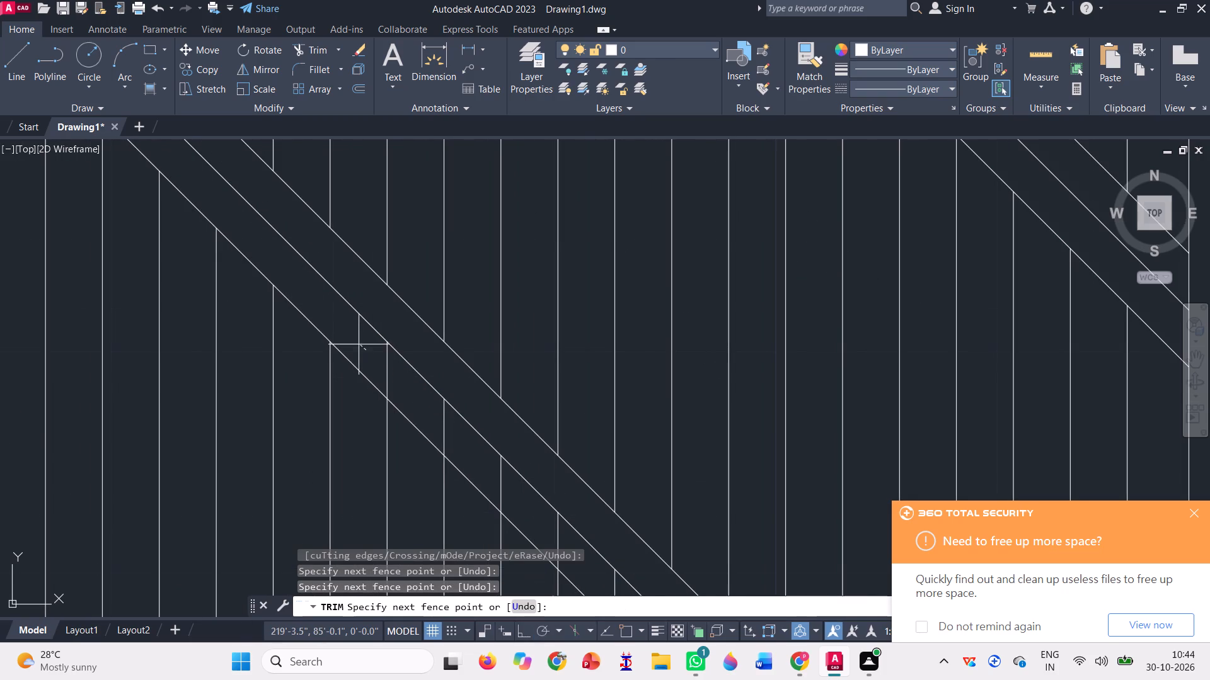
pyautogui.scroll(-3, 359, 343)
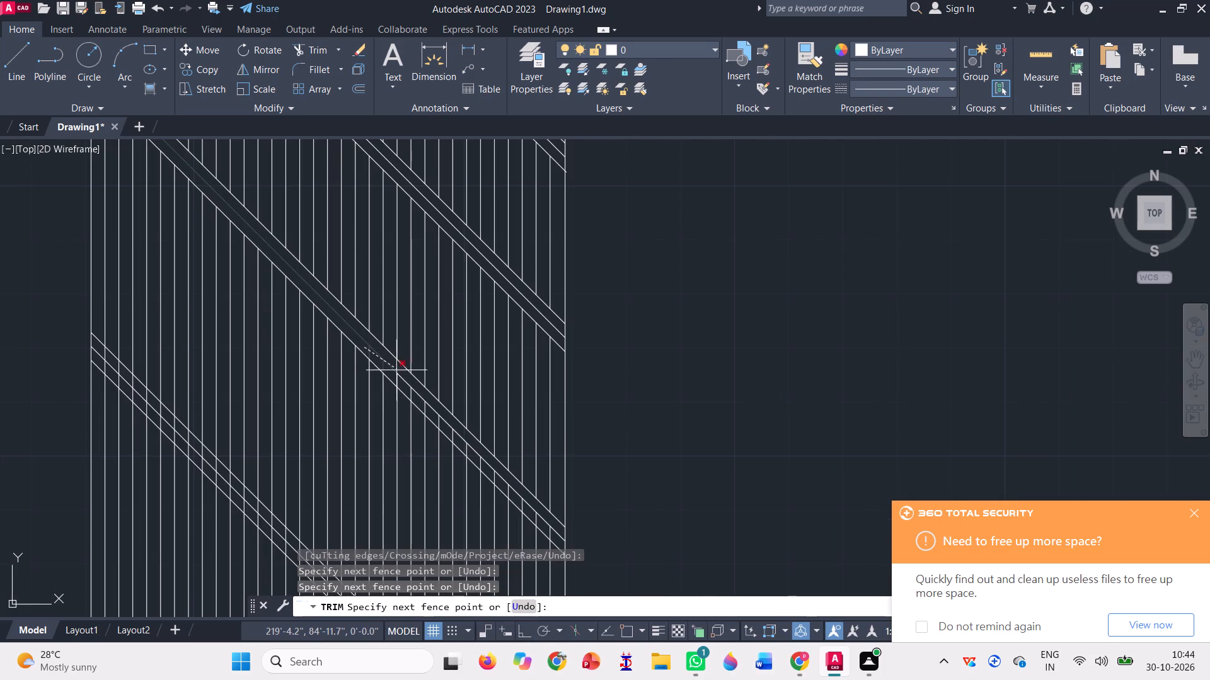
pyautogui.scroll(3, 433, 414)
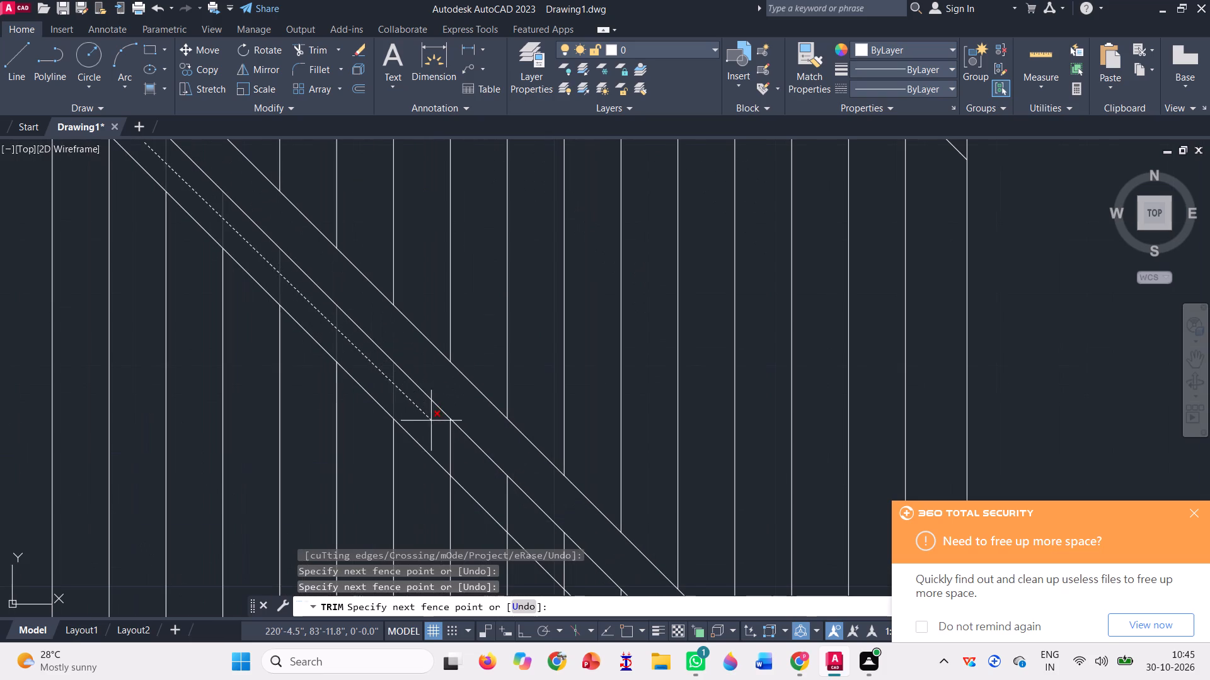
pyautogui.click(420, 419)
pyautogui.scroll(-3, 174, 229)
pyautogui.scroll(1, 311, 360)
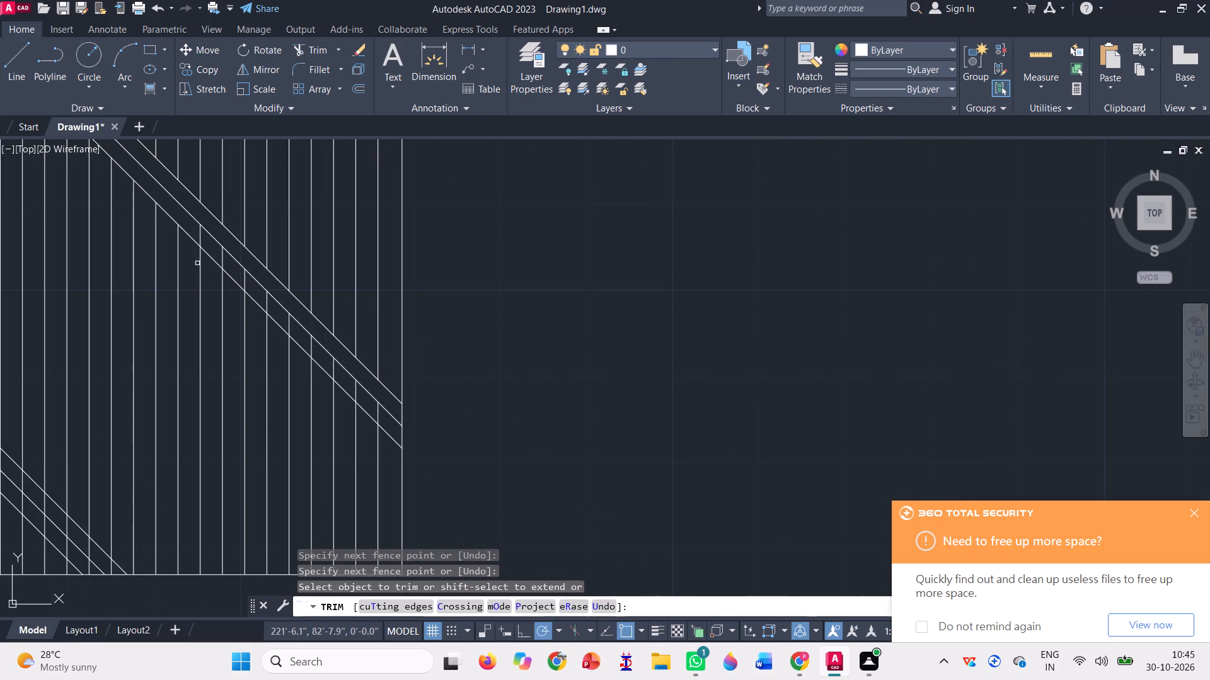
pyautogui.click(193, 228)
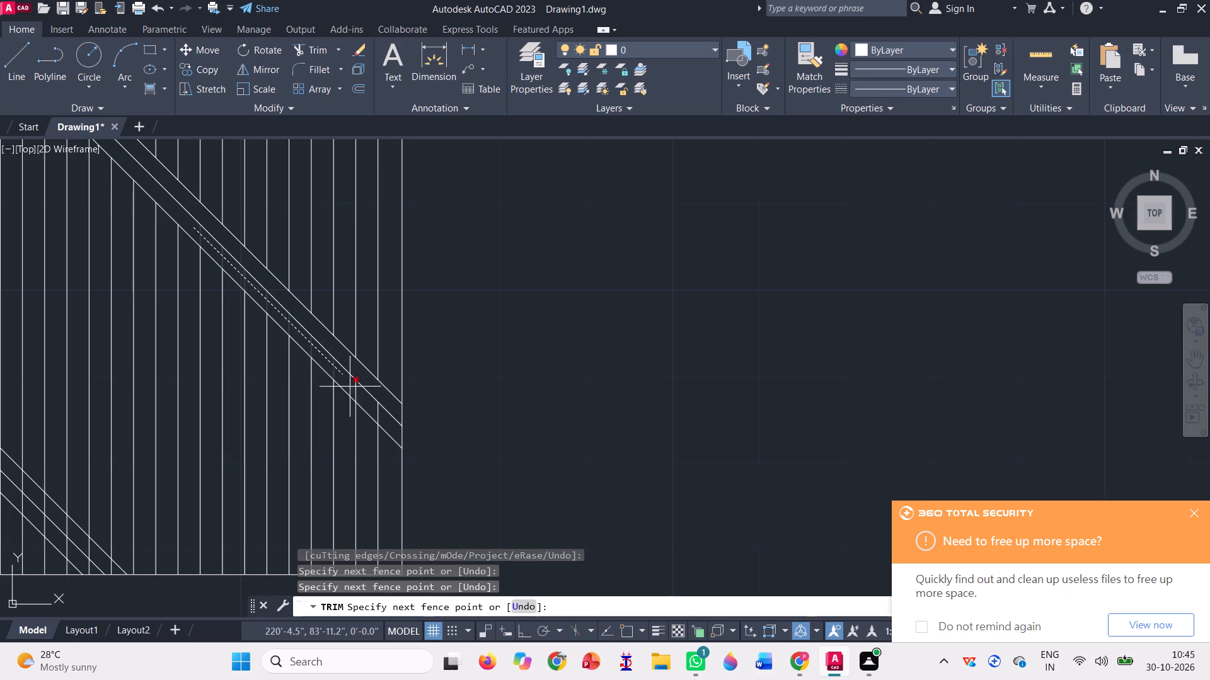
pyautogui.click(381, 416)
# Trim the vertical line segments in the lower-left diagonal group's upper band with one fence from the door's left edge to its bottom edge.
pyautogui.scroll(-2, 442, 416)
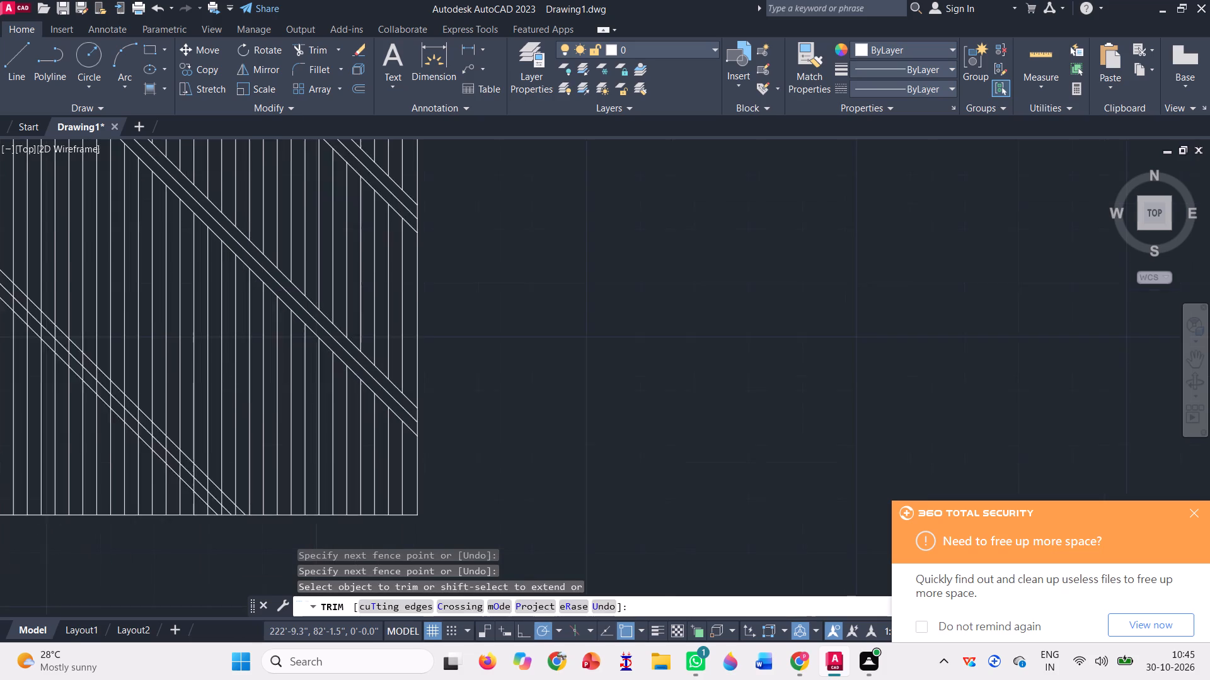
pyautogui.scroll(3, 126, 289)
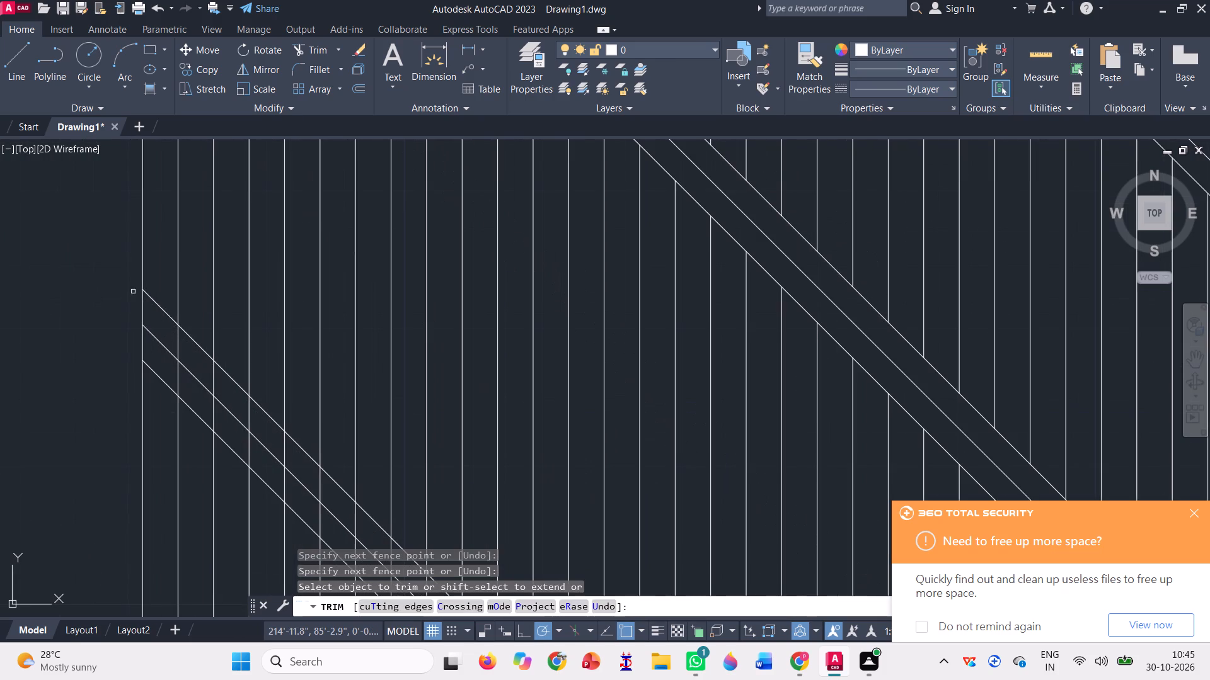
pyautogui.click(164, 329)
pyautogui.scroll(-4, 84, 247)
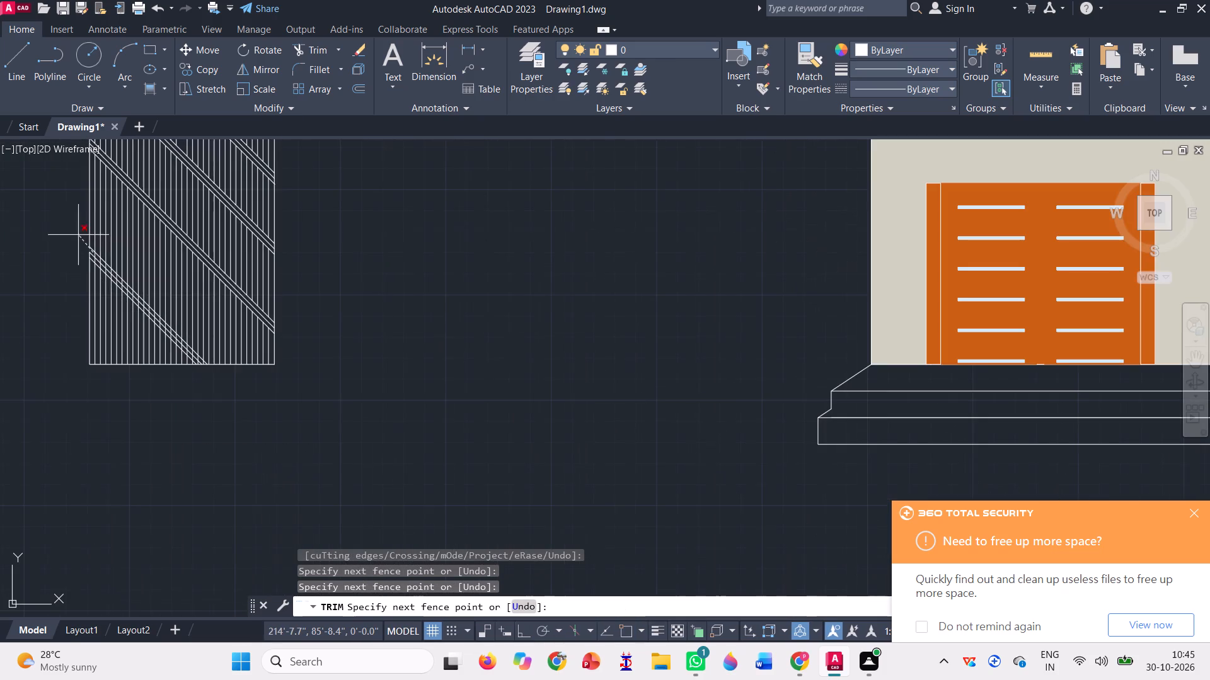
pyautogui.scroll(3, 207, 369)
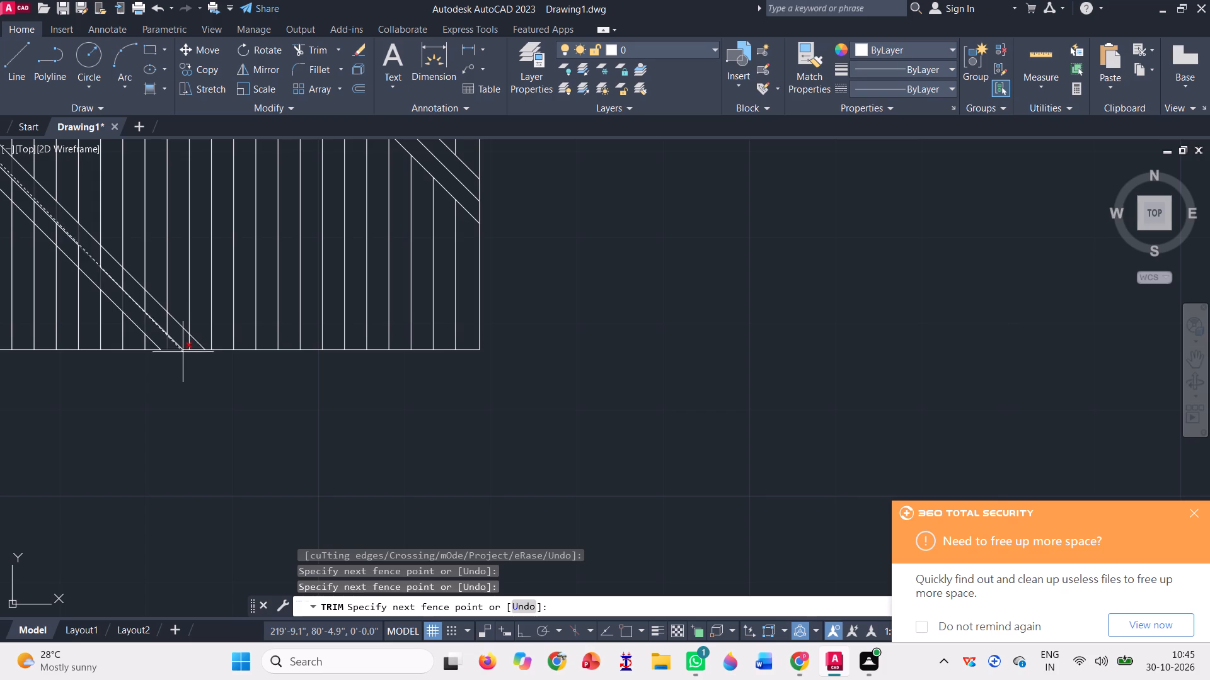
pyautogui.click(189, 344)
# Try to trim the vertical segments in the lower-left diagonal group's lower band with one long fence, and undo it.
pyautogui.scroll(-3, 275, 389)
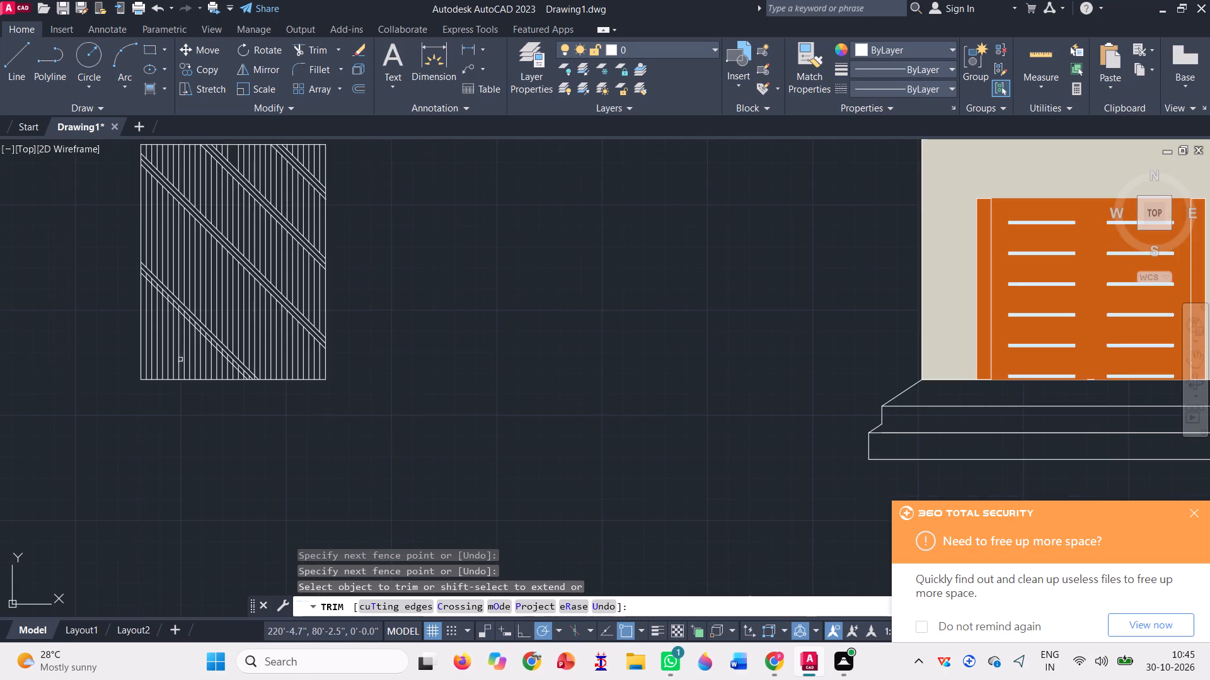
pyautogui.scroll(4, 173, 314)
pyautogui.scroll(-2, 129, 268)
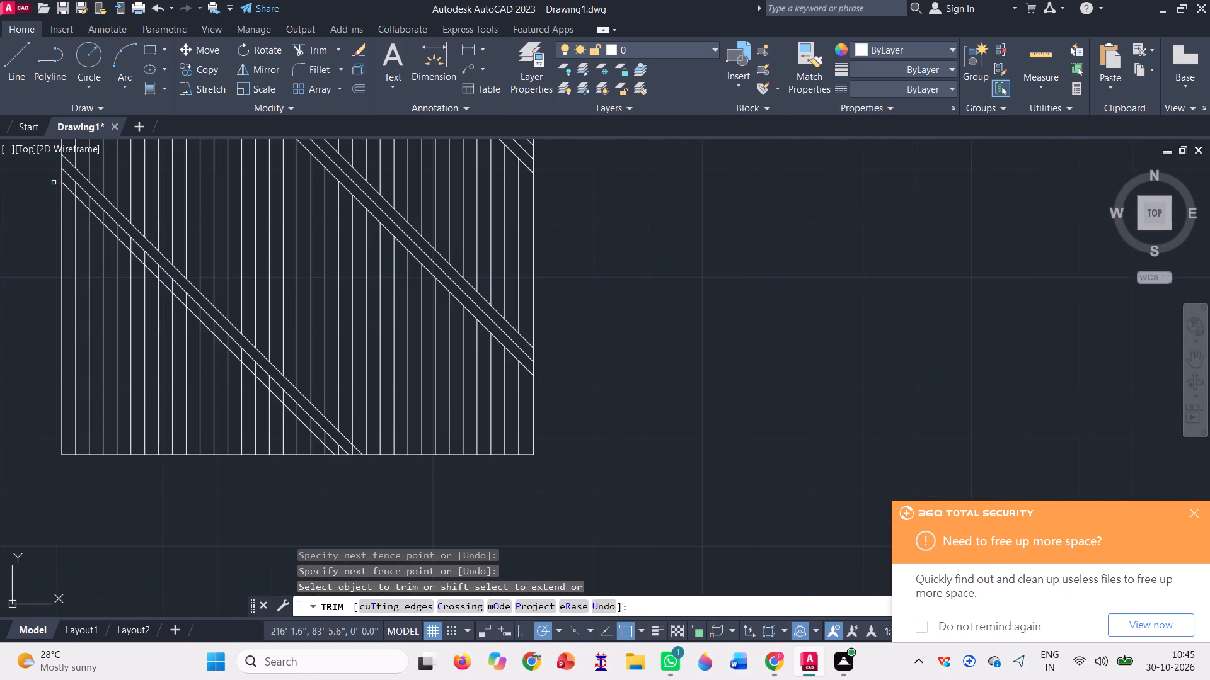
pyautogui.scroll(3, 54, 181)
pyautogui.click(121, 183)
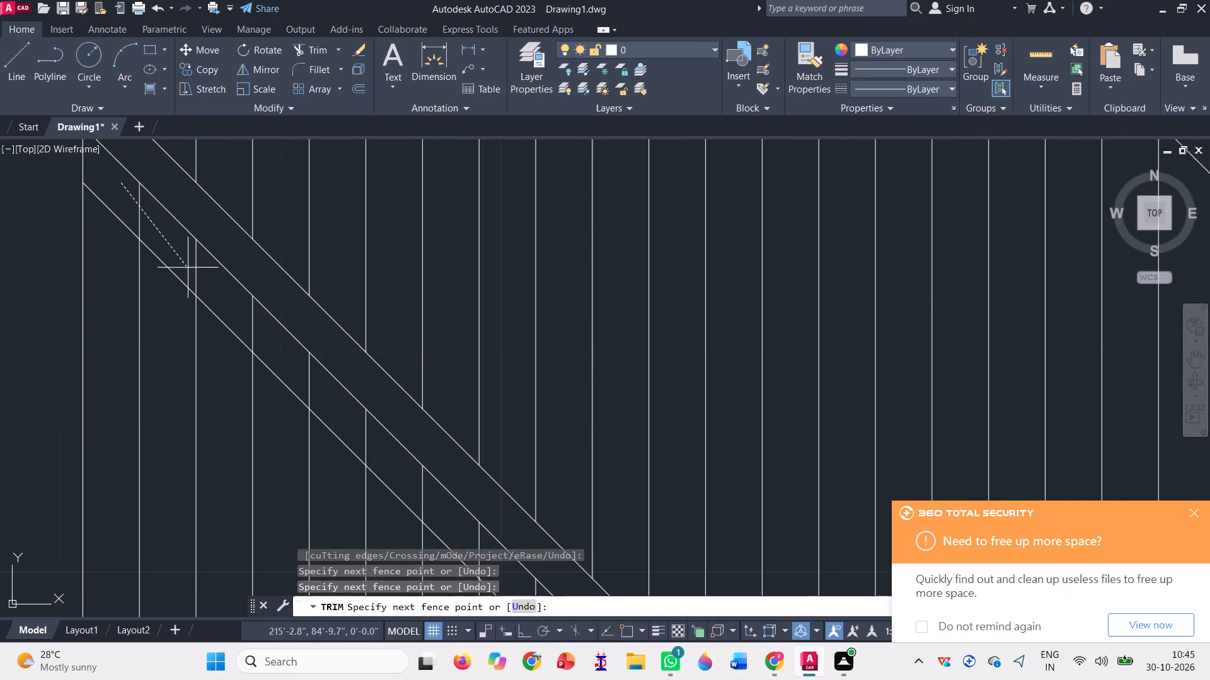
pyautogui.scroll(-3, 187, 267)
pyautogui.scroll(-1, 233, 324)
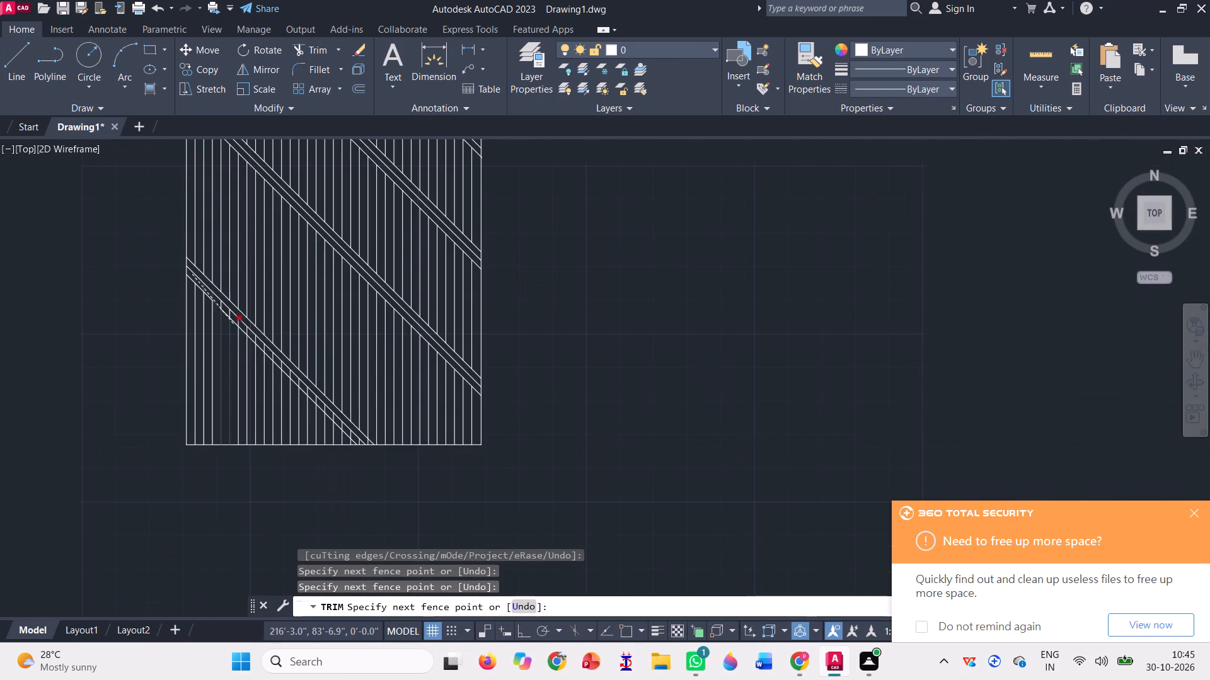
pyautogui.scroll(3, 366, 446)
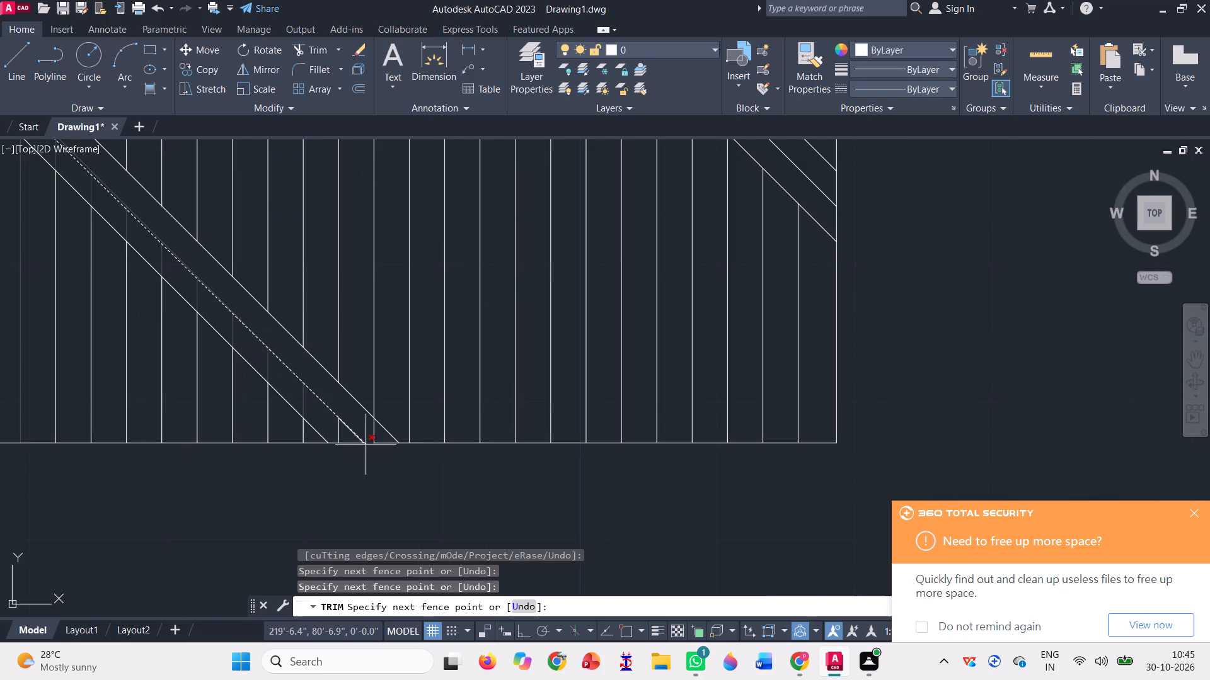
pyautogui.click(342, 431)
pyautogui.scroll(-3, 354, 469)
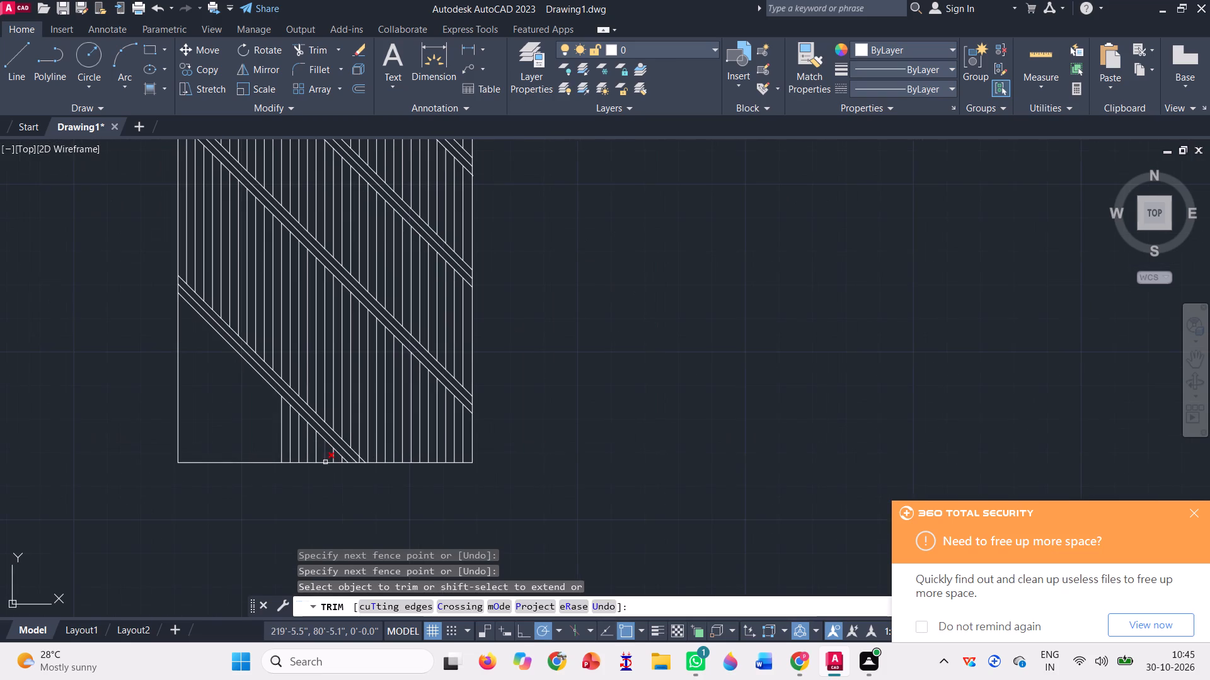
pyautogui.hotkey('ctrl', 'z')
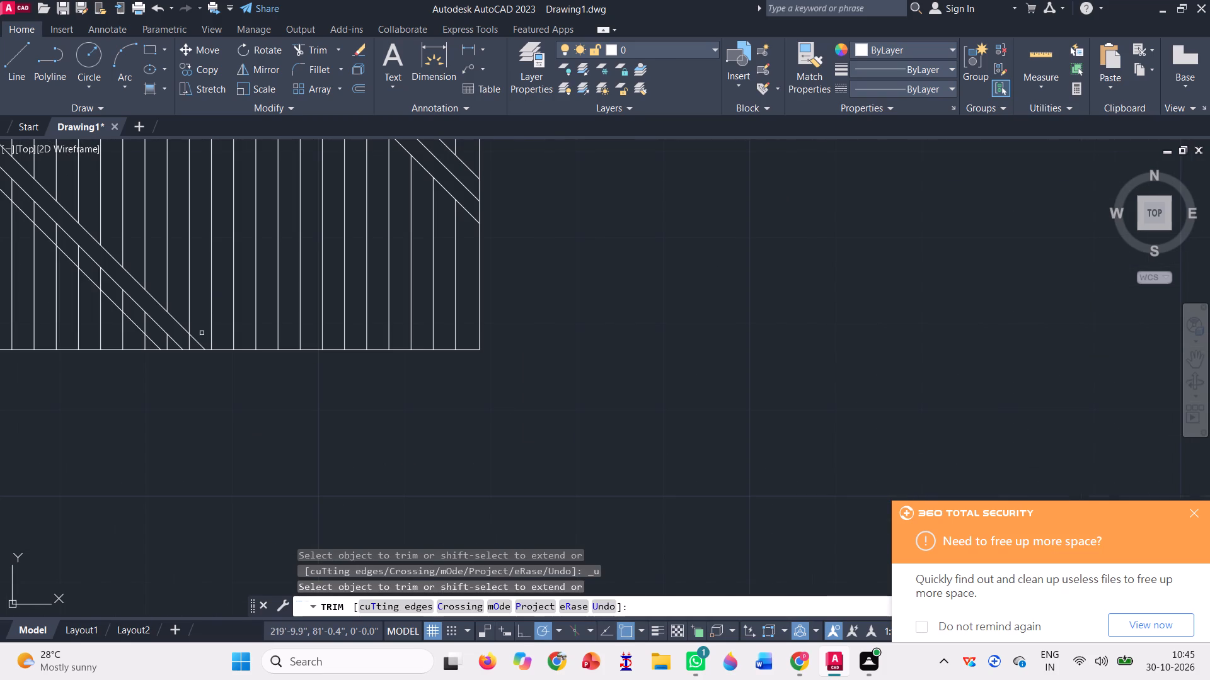
# Trim the vertical line segments in the lower-left diagonal group's lower band with short fences, from the door's bottom edge up toward the band's middle.
pyautogui.click(168, 344)
pyautogui.click(142, 327)
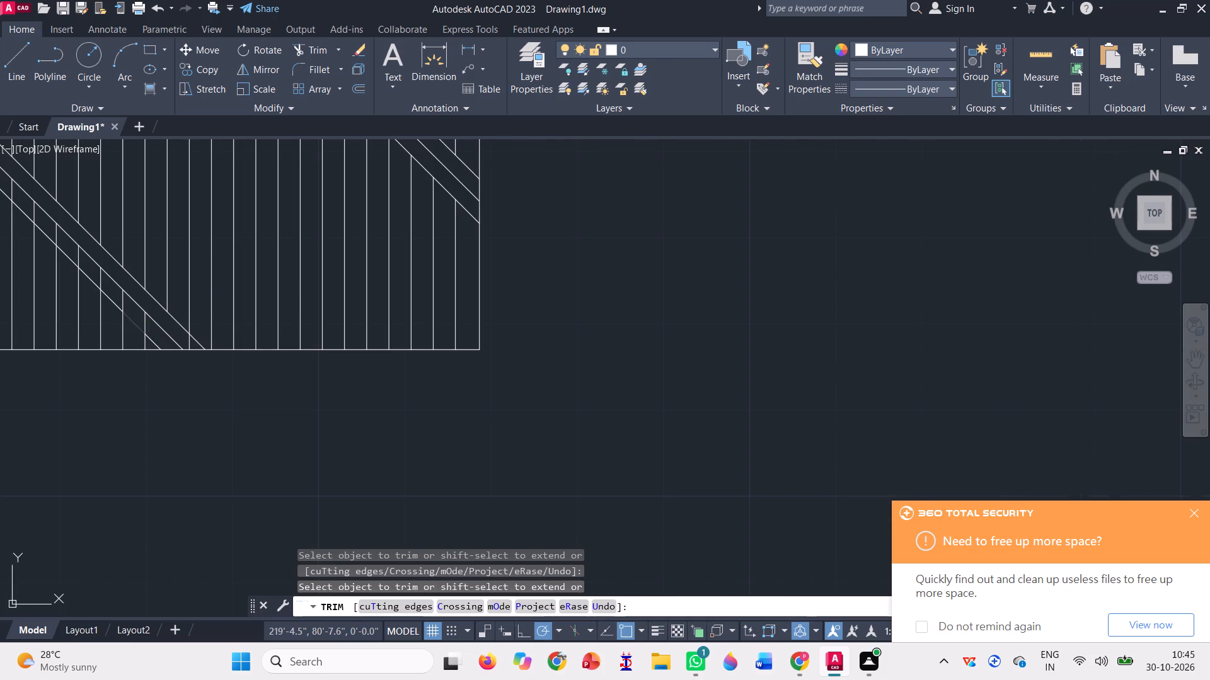
pyautogui.scroll(-2, 142, 327)
pyautogui.scroll(-1, 214, 380)
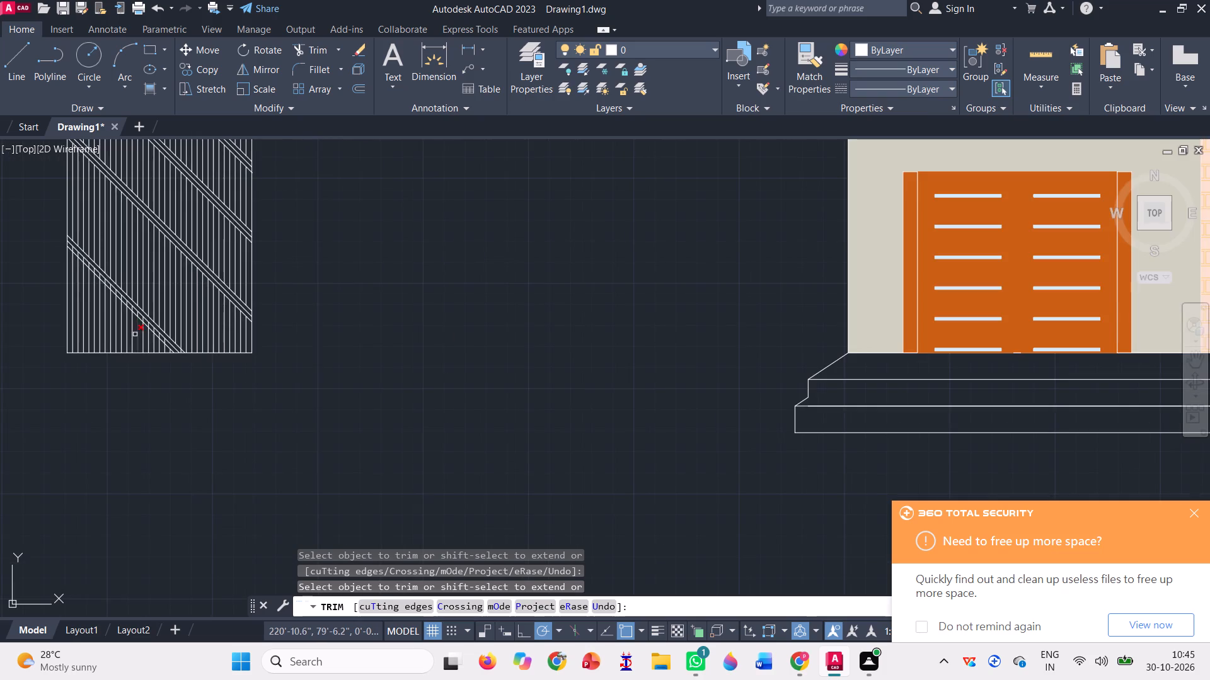
pyautogui.scroll(1, 132, 301)
pyautogui.scroll(3, 201, 372)
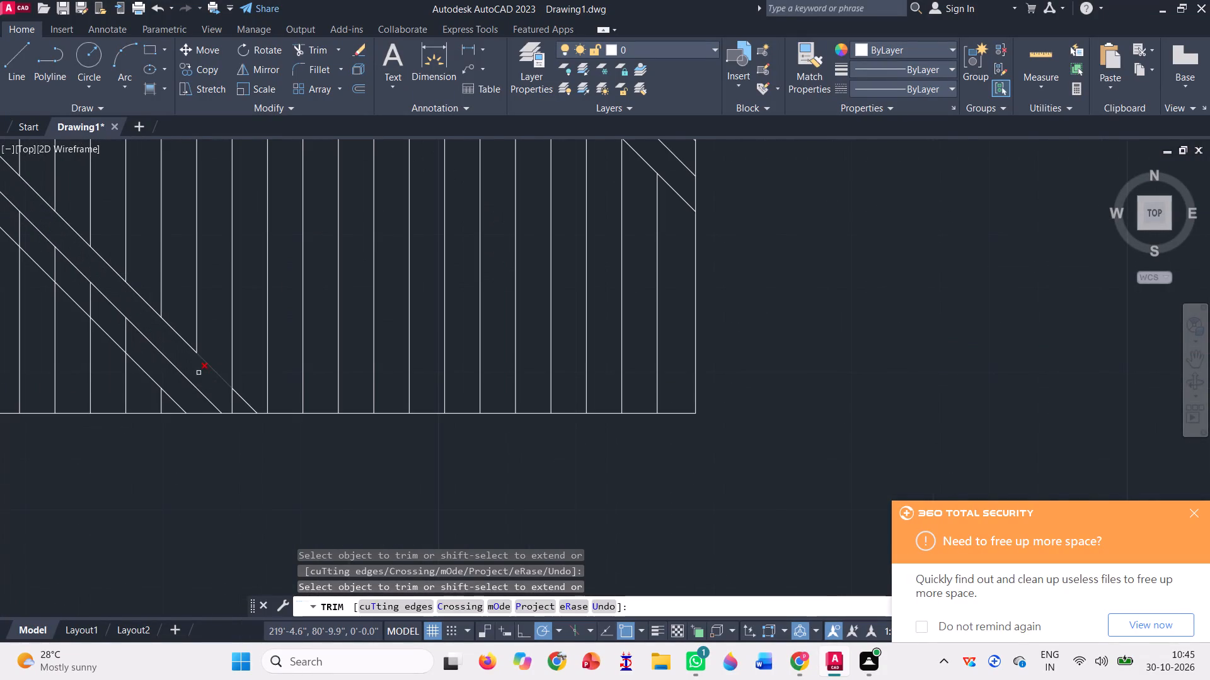
pyautogui.click(137, 351)
pyautogui.scroll(-1, 221, 374)
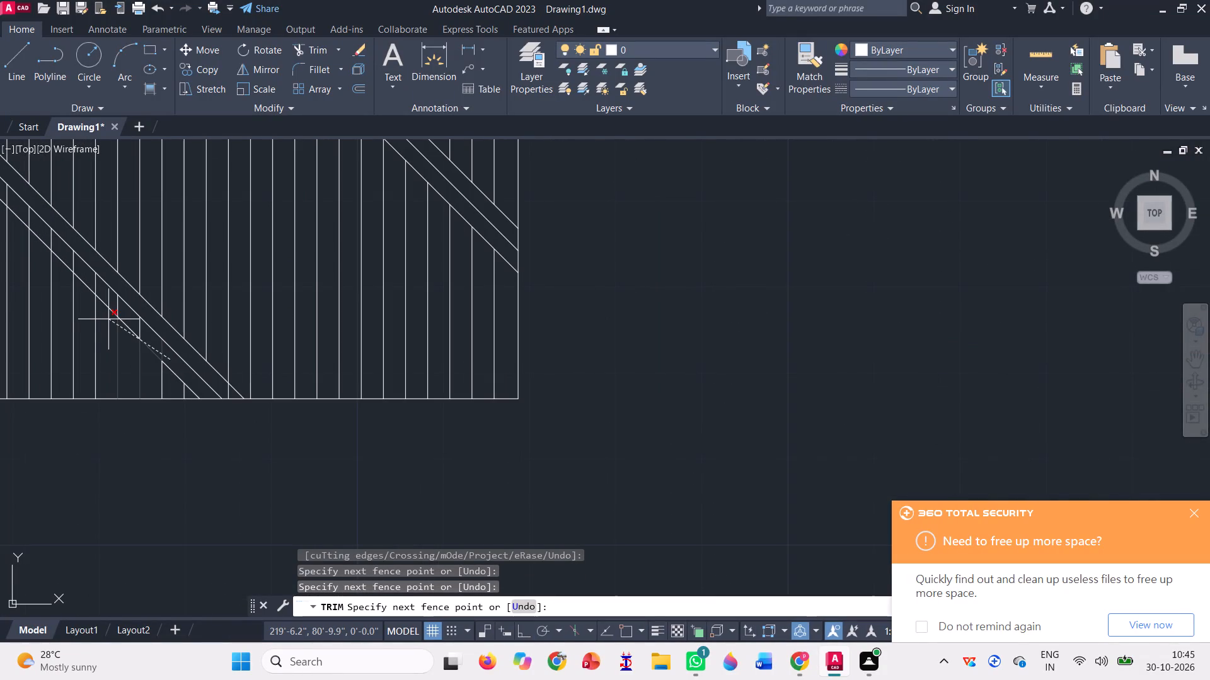
pyautogui.click(91, 282)
pyautogui.scroll(-2, 209, 350)
pyautogui.scroll(1, 76, 244)
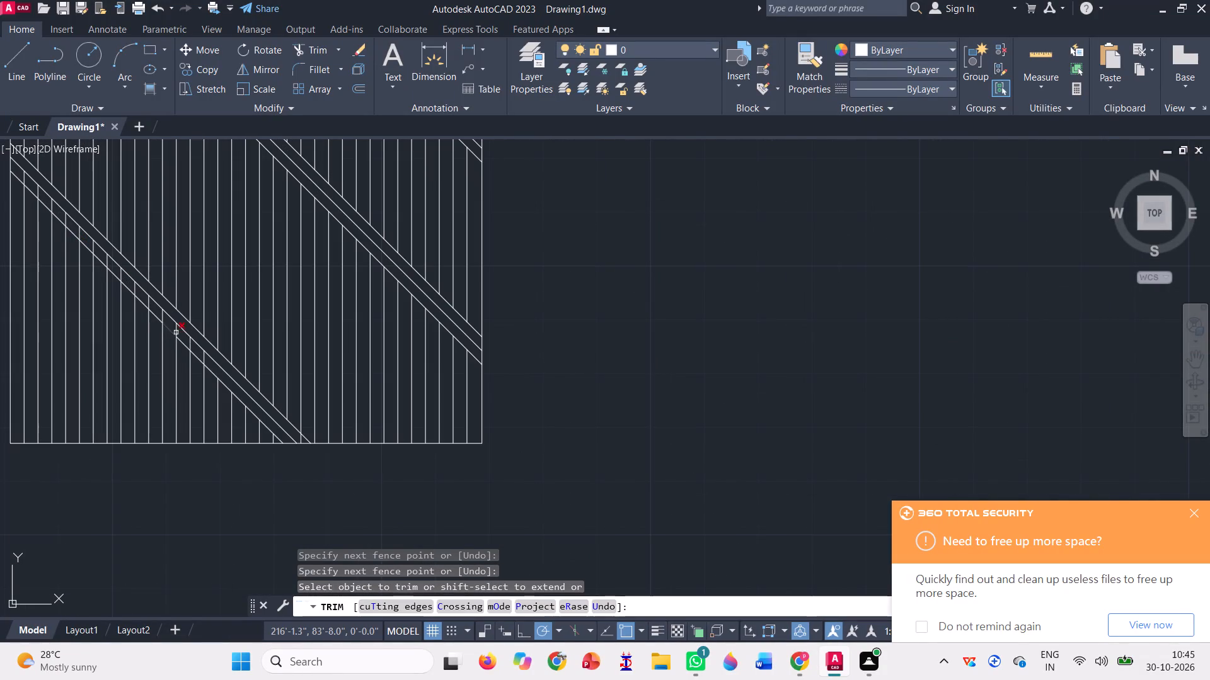
pyautogui.scroll(4, 205, 363)
pyautogui.click(212, 348)
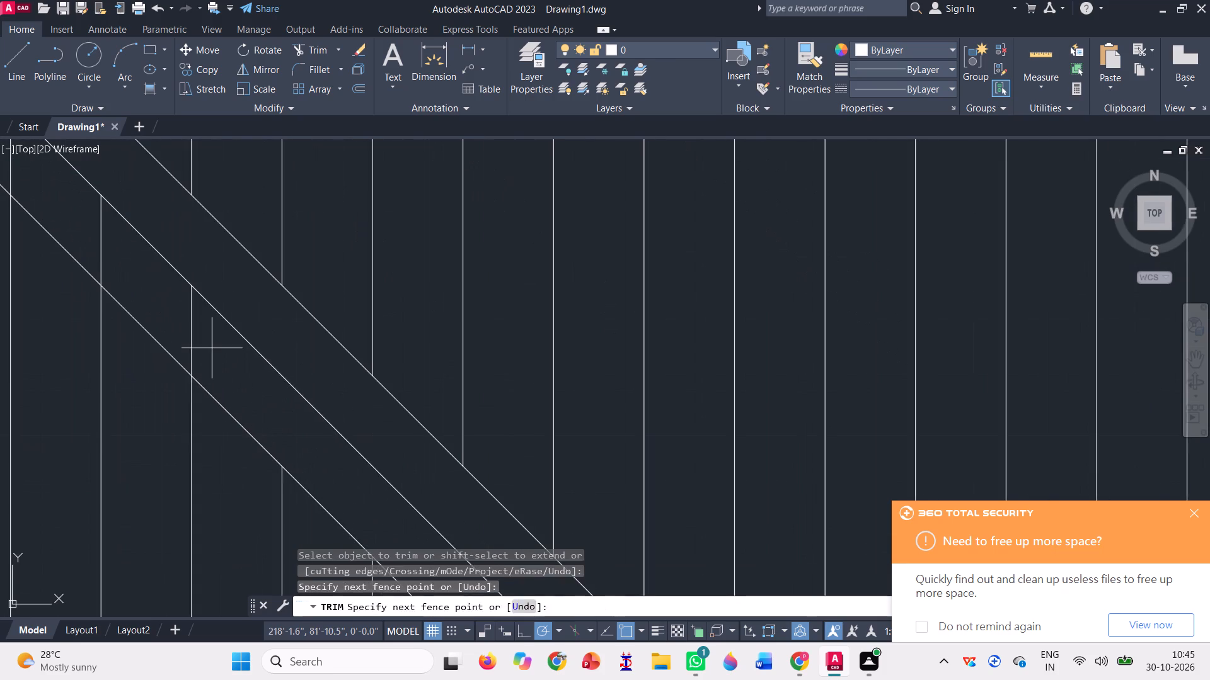
pyautogui.scroll(-2, 212, 348)
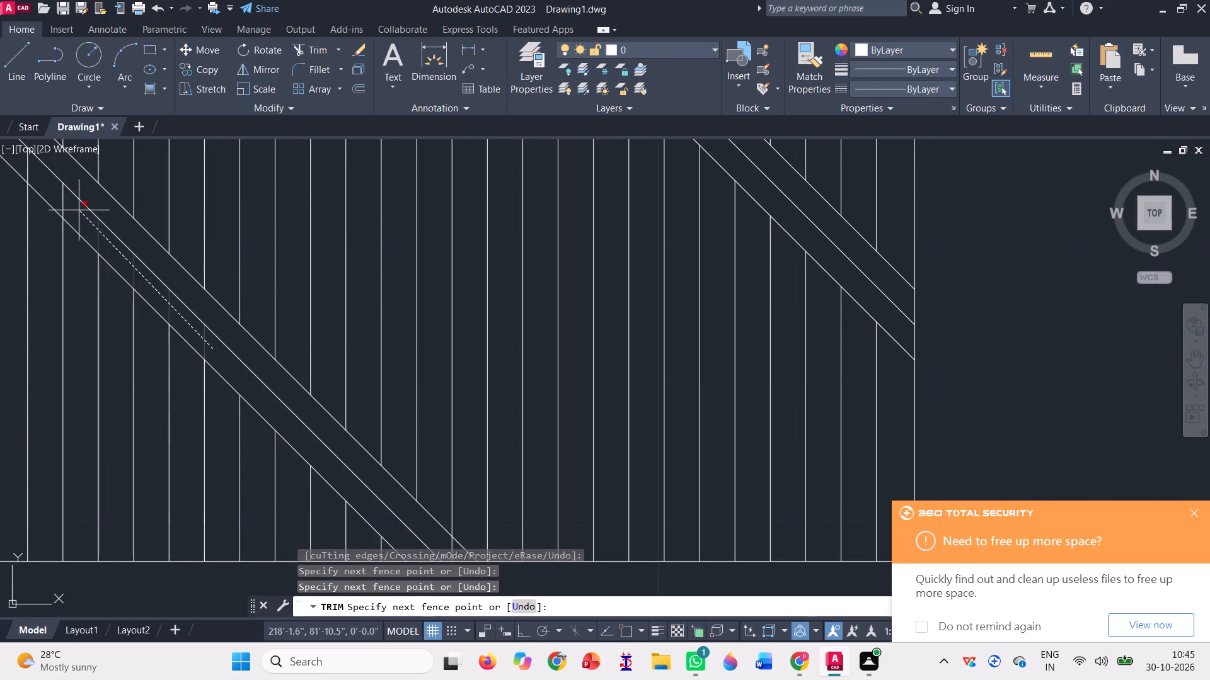
pyautogui.click(60, 201)
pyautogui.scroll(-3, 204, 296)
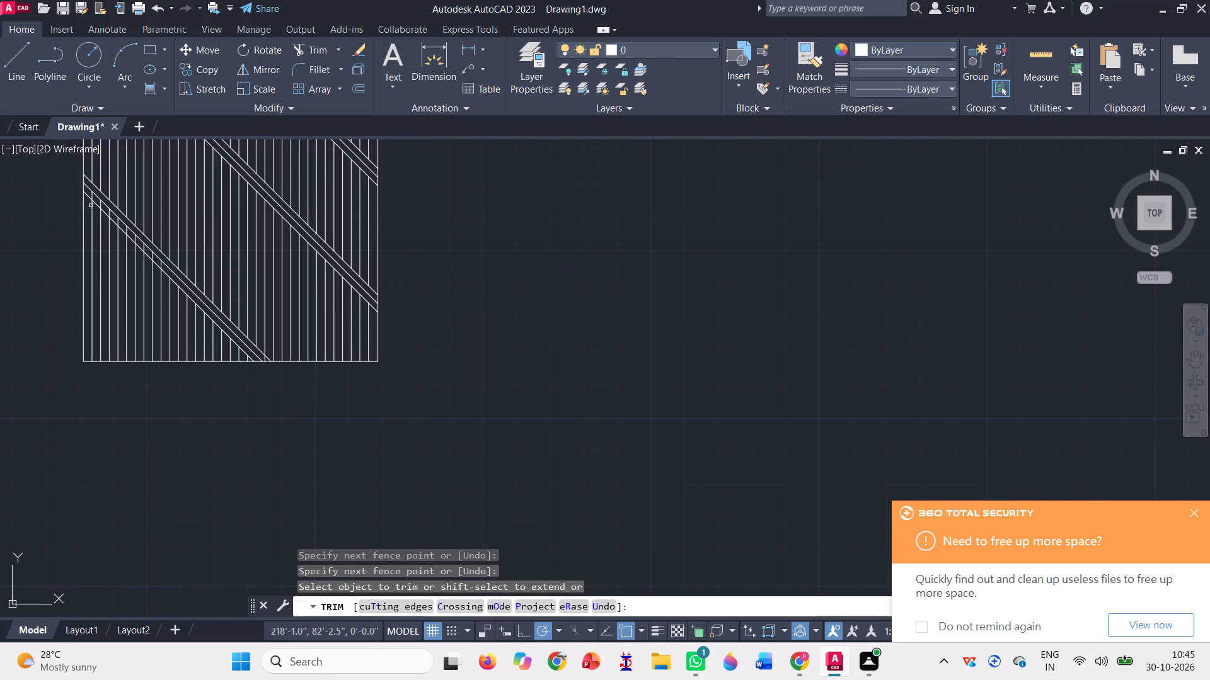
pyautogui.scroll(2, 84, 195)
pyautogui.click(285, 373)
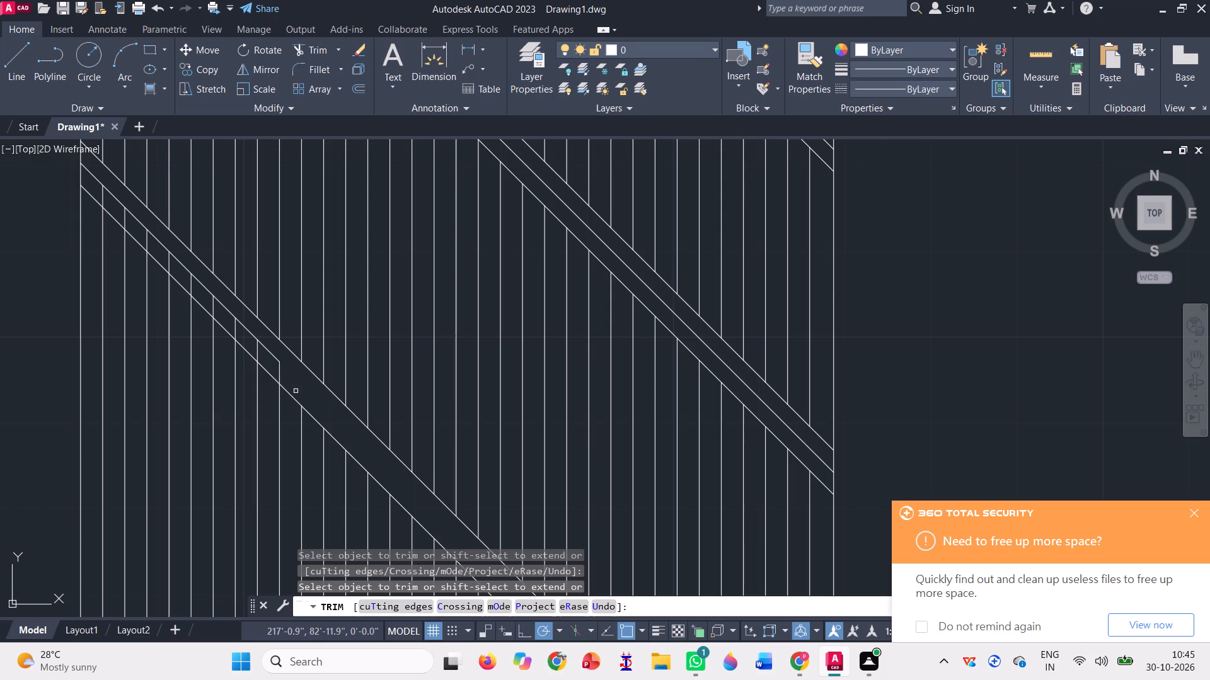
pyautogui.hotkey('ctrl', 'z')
# Trim the leftover vertical segment in the same group's upper band beside the door's bottom edge.
pyautogui.scroll(-2, 279, 394)
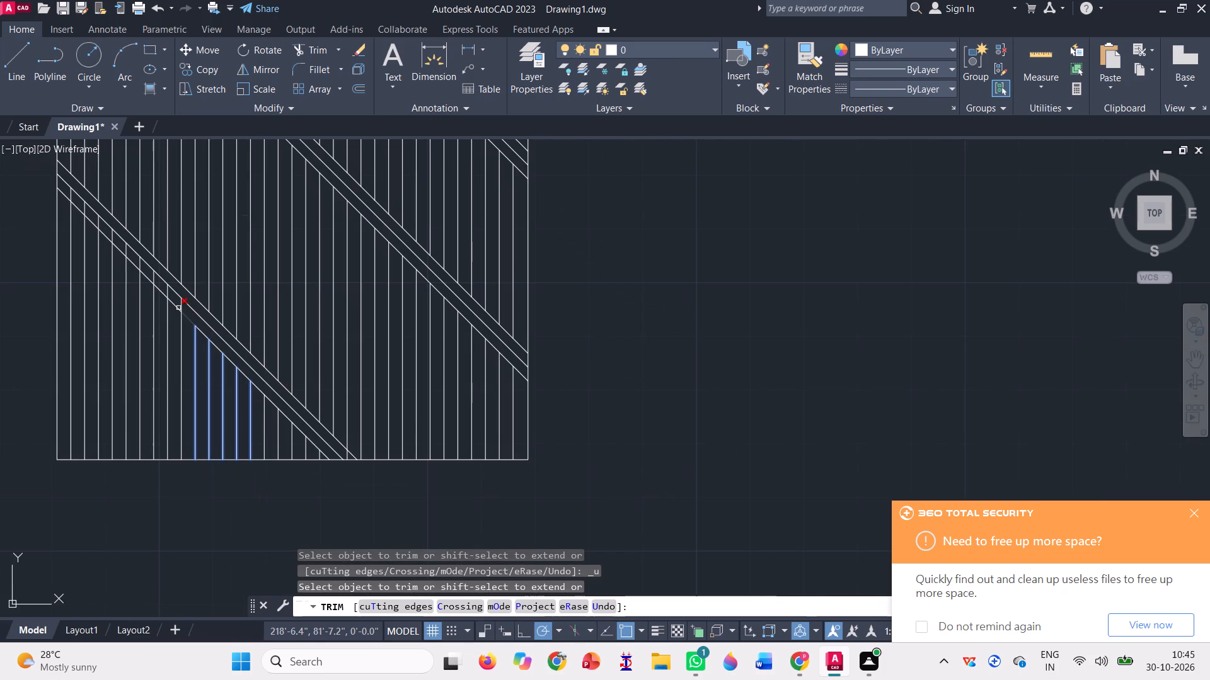
pyautogui.scroll(4, 345, 462)
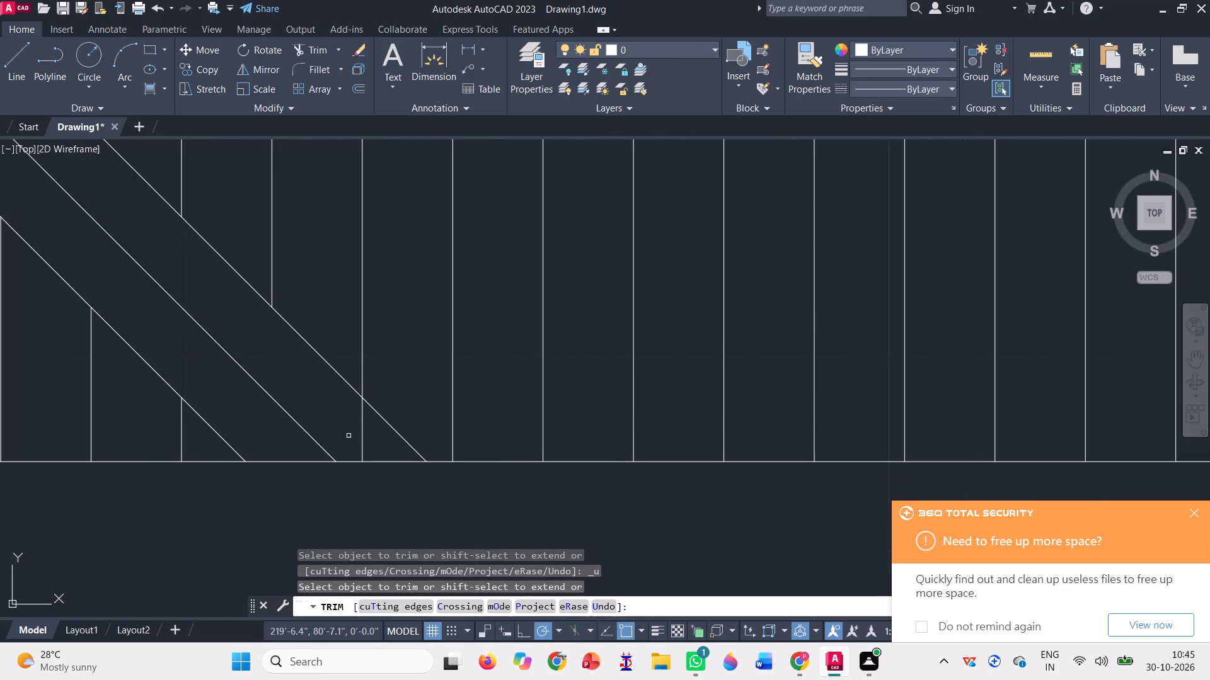
pyautogui.click(364, 435)
# Trim the remaining vertical line segments in the same group's lower band with short fences, starting at the door's left edge.
pyautogui.scroll(-4, 419, 494)
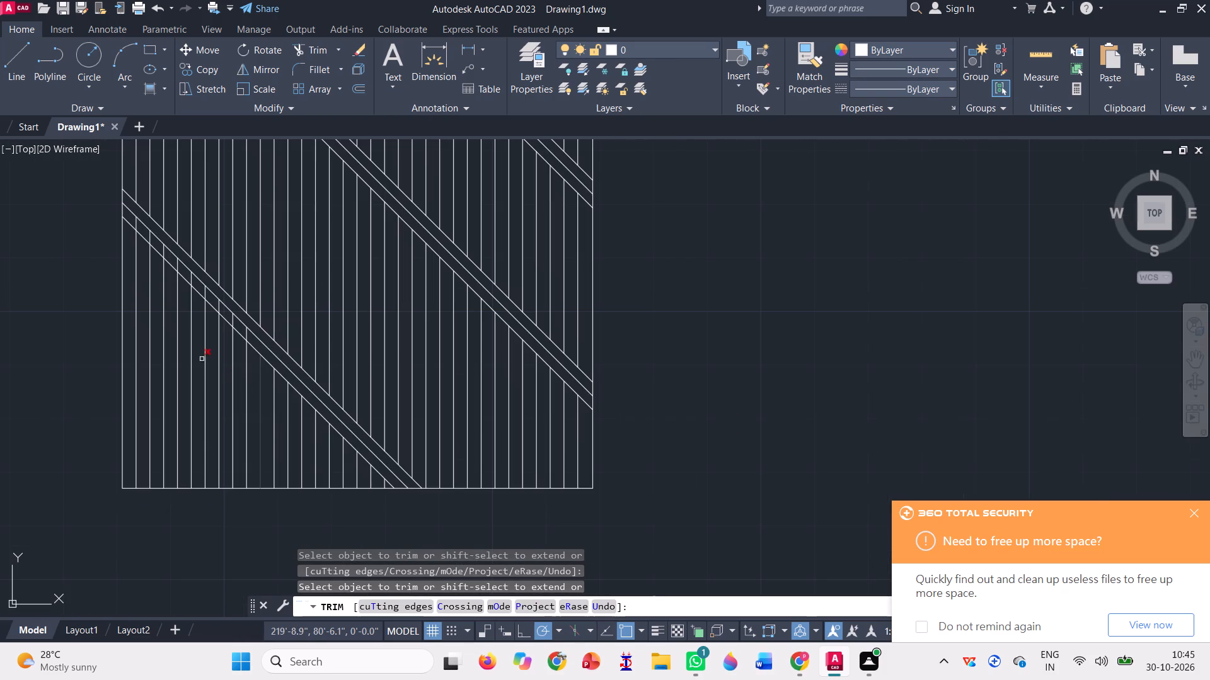
pyautogui.scroll(1, 131, 232)
pyautogui.click(128, 211)
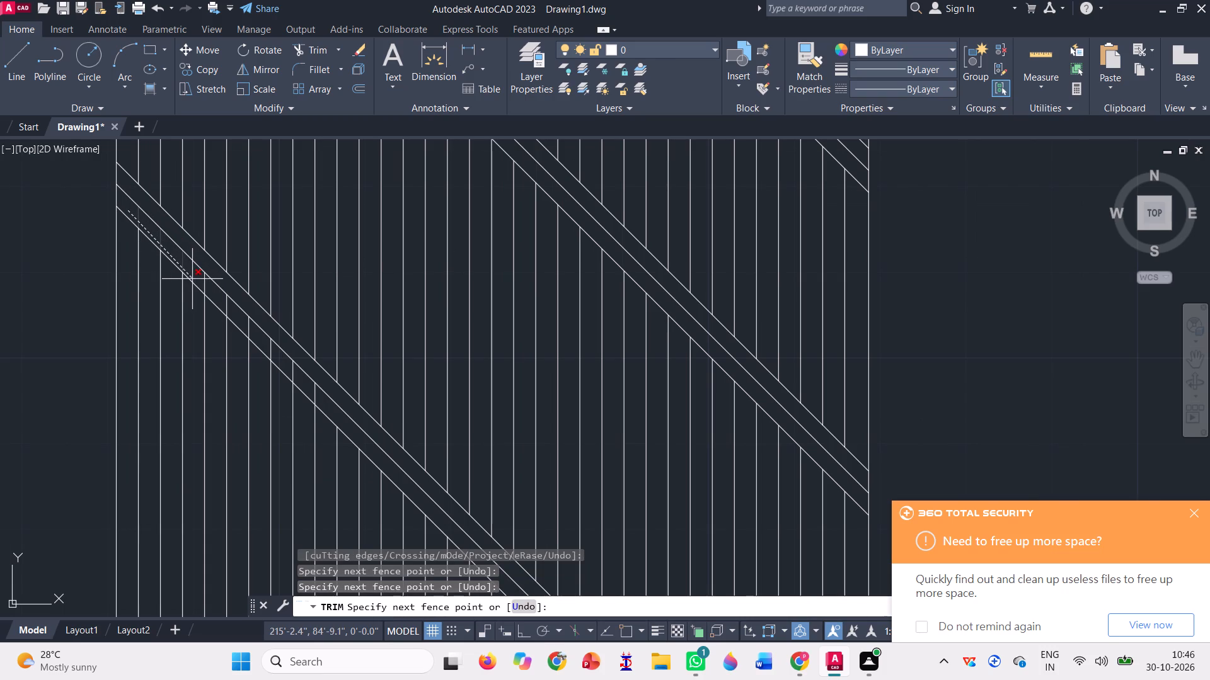
pyautogui.scroll(2, 192, 279)
pyautogui.click(229, 298)
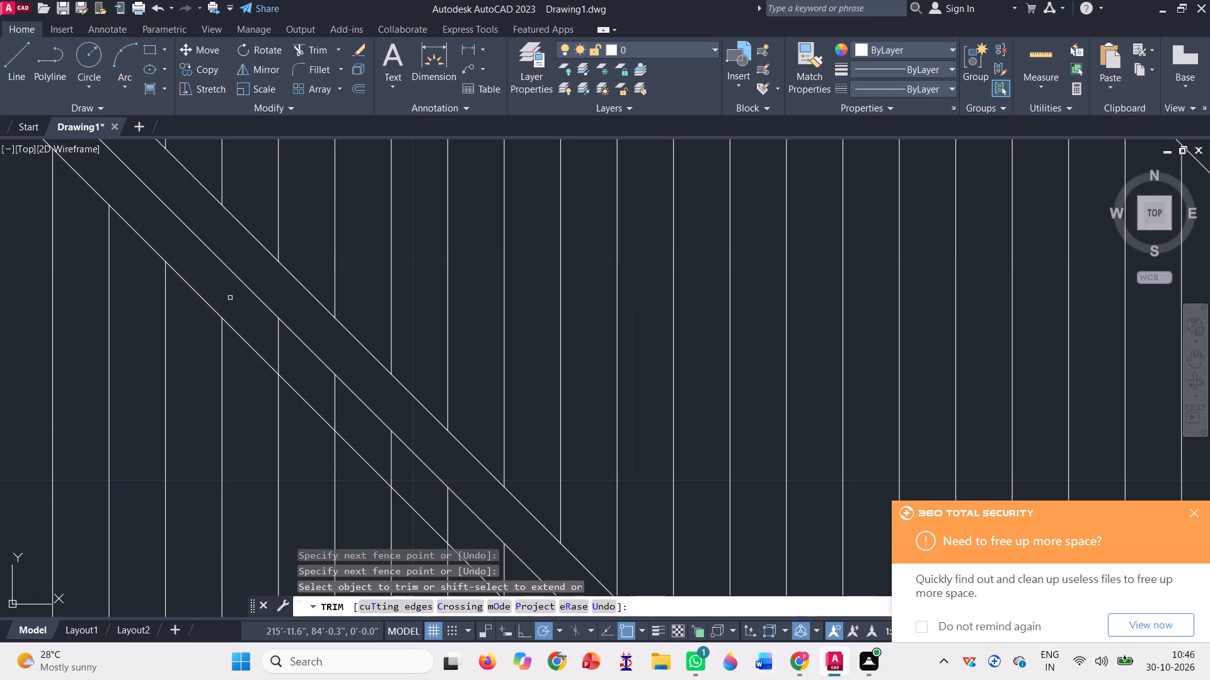
pyautogui.scroll(-2, 168, 265)
pyautogui.scroll(2, 236, 306)
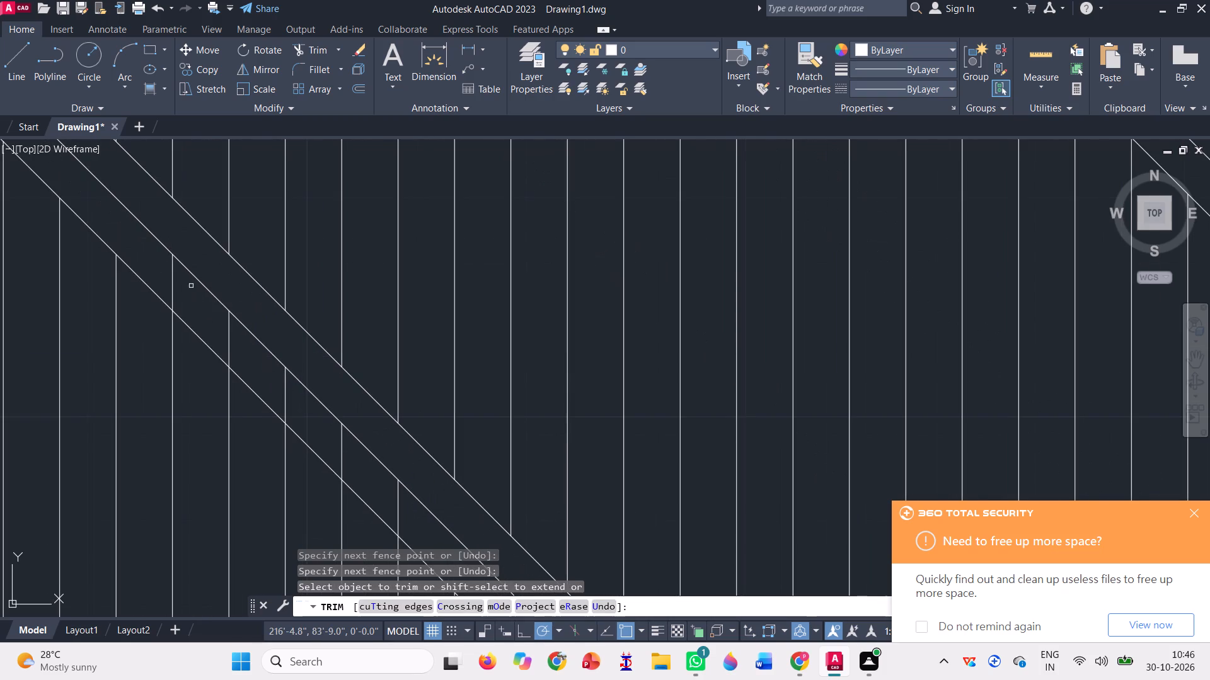
pyautogui.click(159, 263)
pyautogui.scroll(-1, 224, 356)
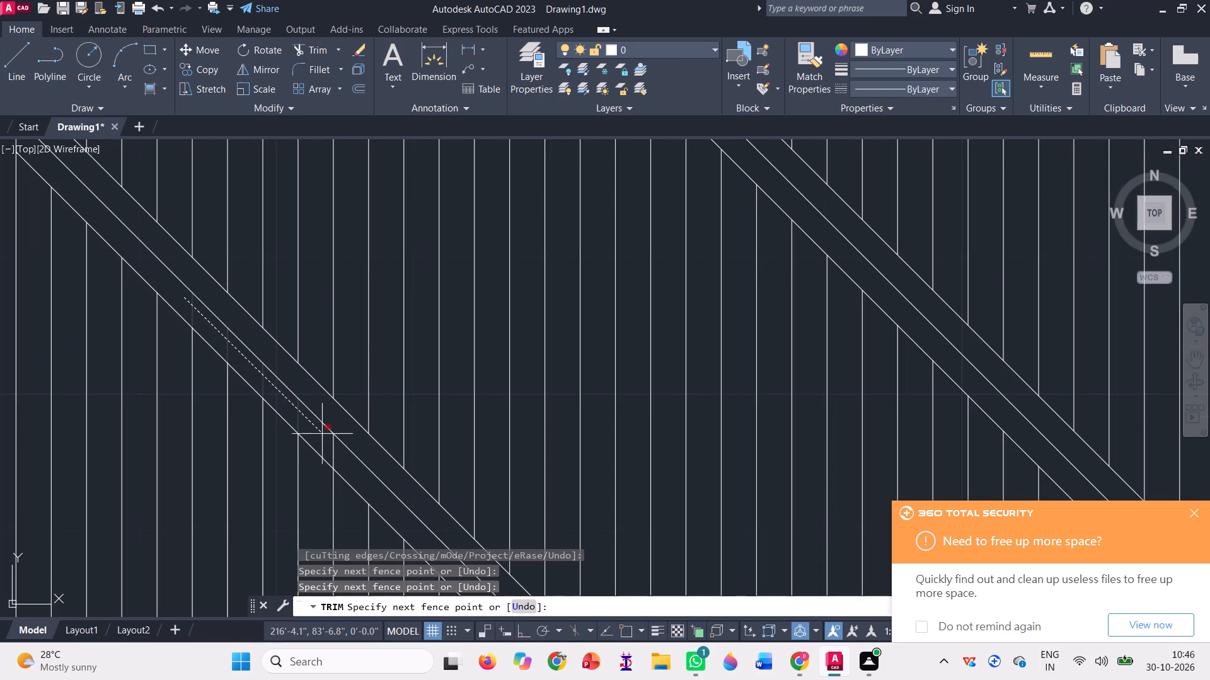
pyautogui.click(345, 463)
pyautogui.scroll(-3, 127, 405)
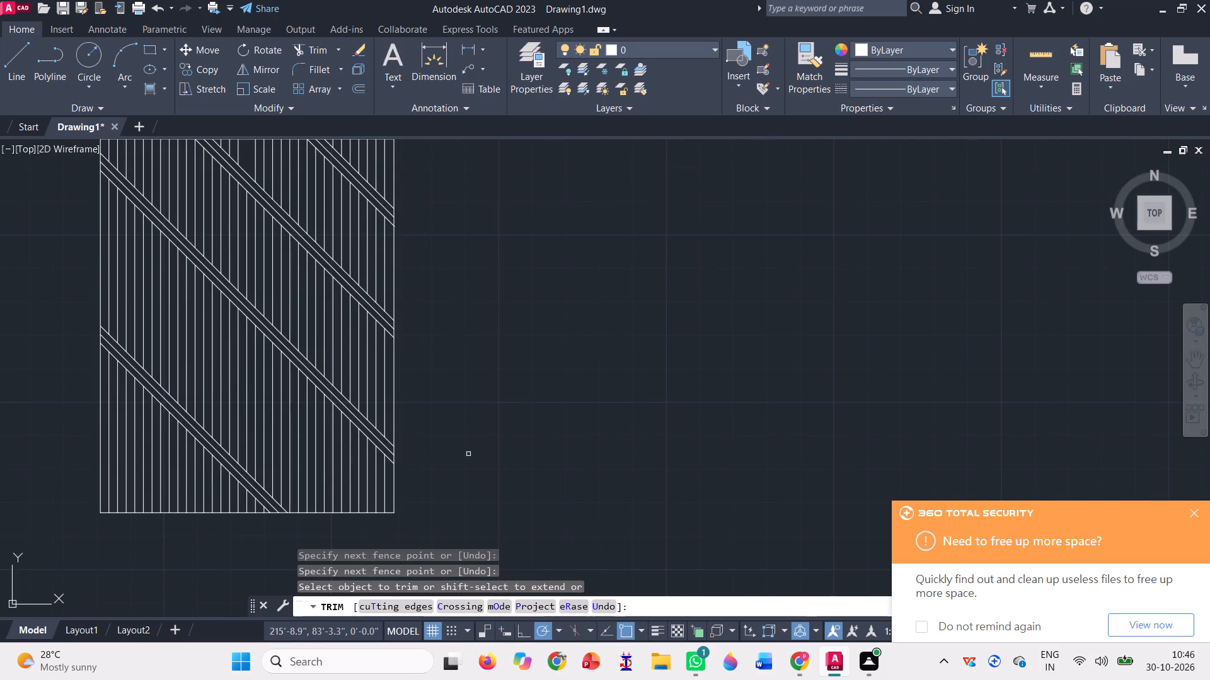
pyautogui.scroll(-1, 468, 454)
pyautogui.press('Escape')
# Copy a short vertical line two spacings to the right into the gap under the door's top edge, above the middle diagonal group.
pyautogui.scroll(2, 298, 250)
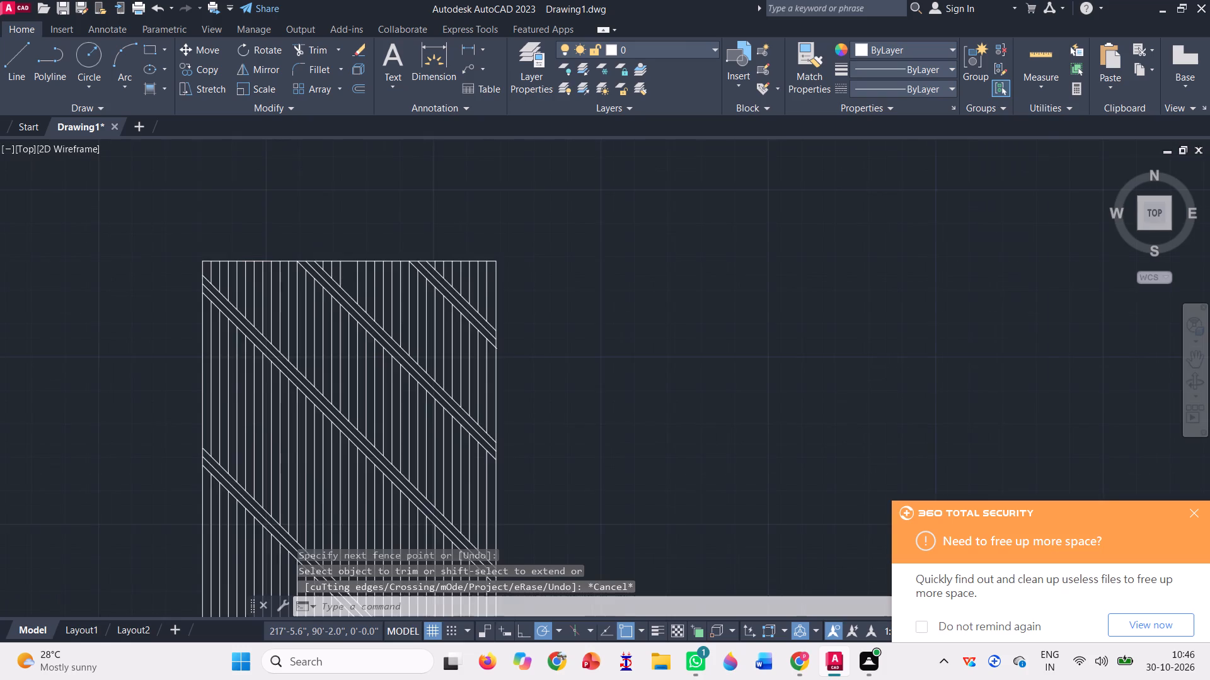
pyautogui.scroll(1, 298, 250)
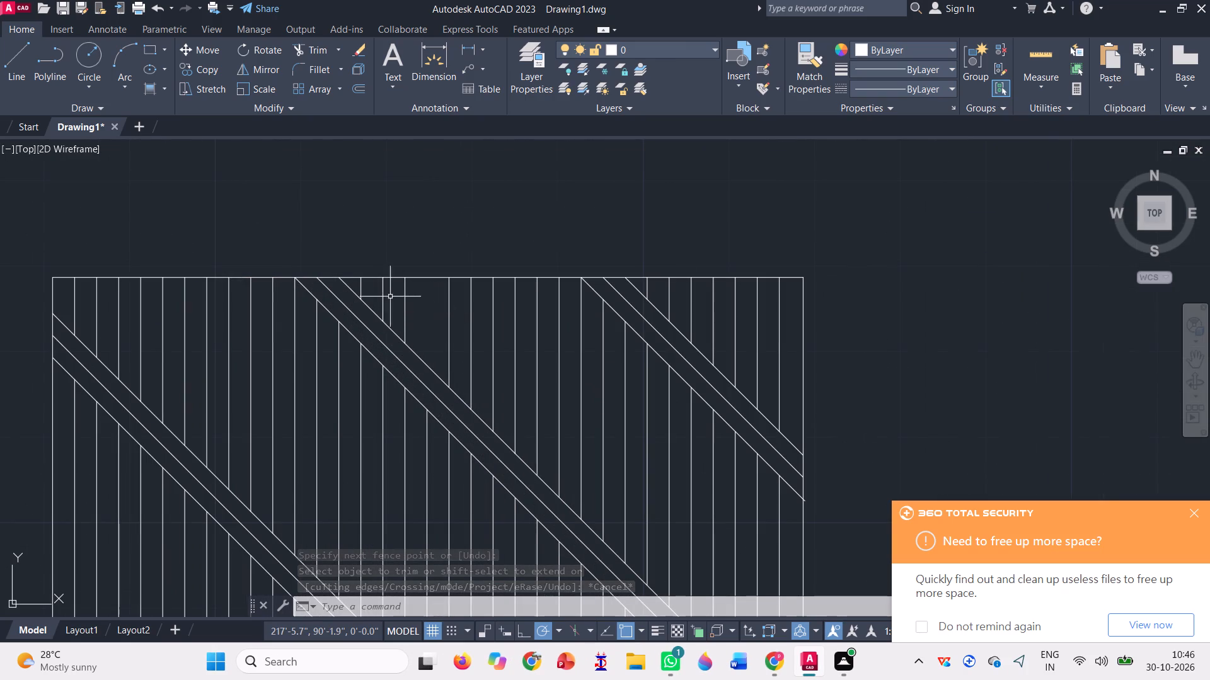
pyautogui.click(393, 303)
pyautogui.click(379, 292)
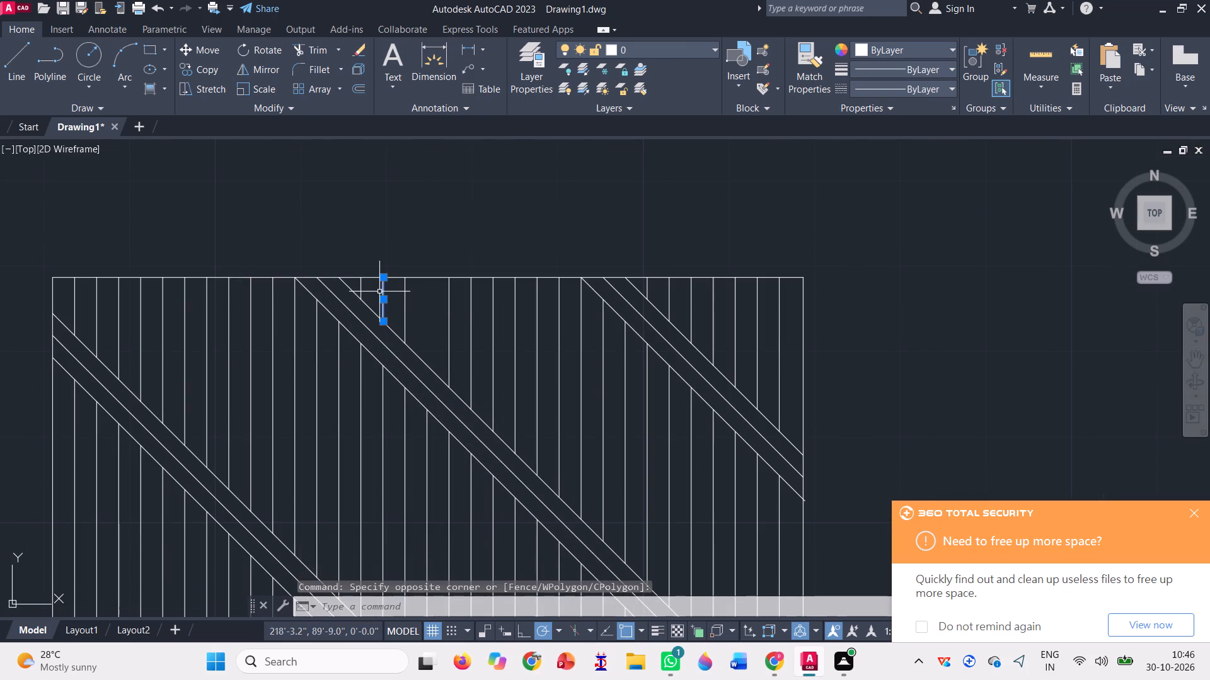
pyautogui.press('c')
pyautogui.write('o')
pyautogui.press('space')
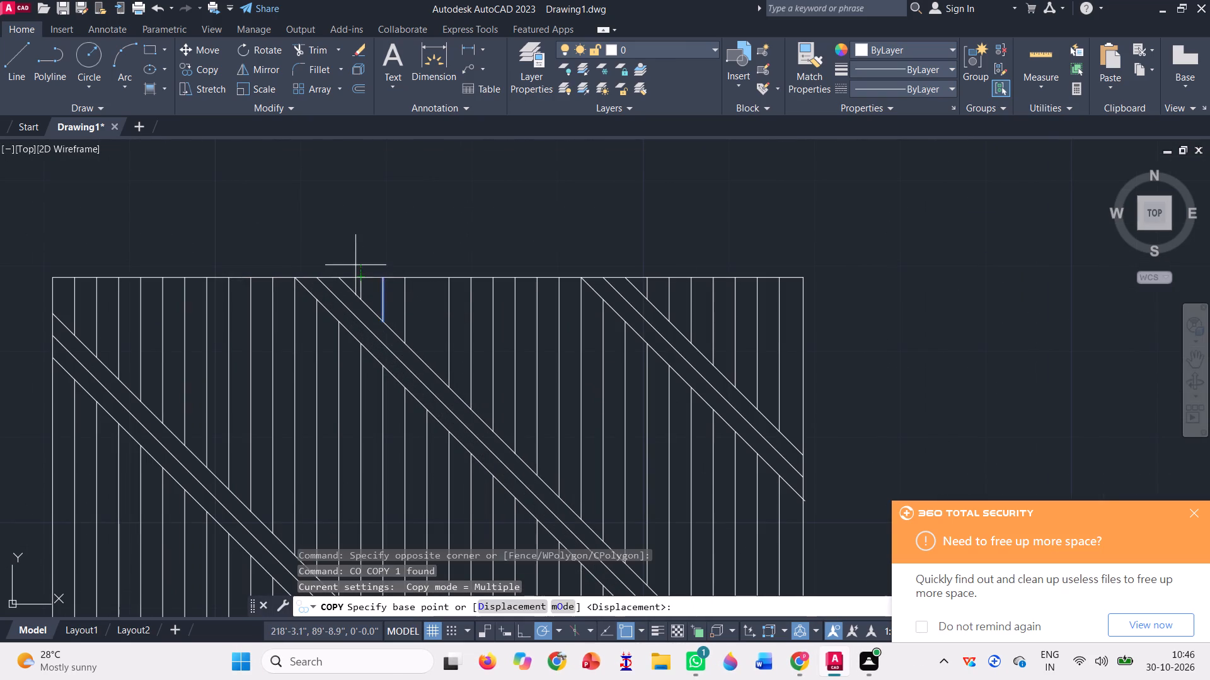
pyautogui.click(359, 272)
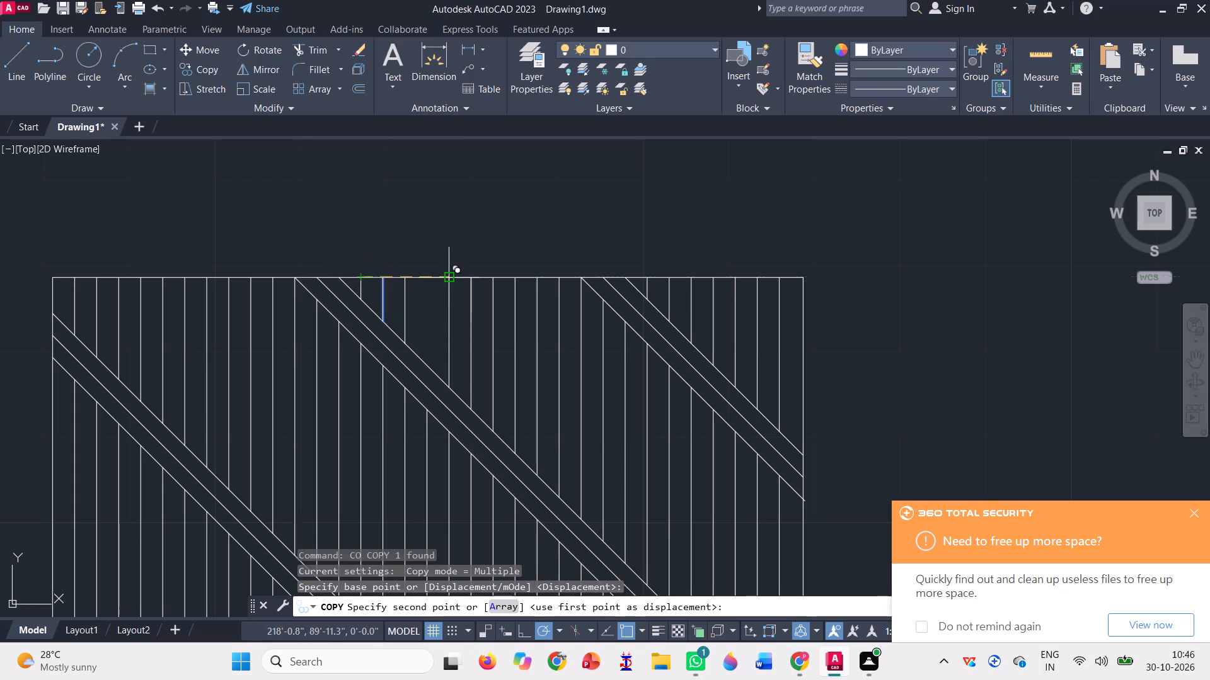
pyautogui.click(405, 278)
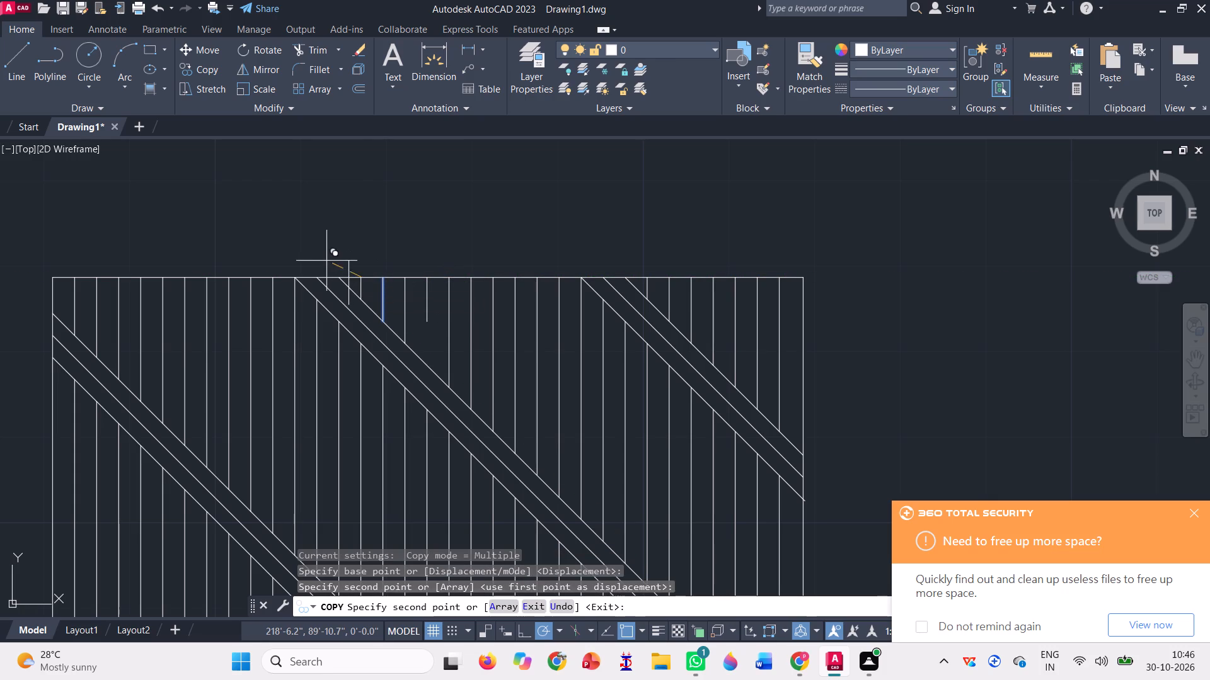
pyautogui.press('space')
# Extend the copied vertical line down to the upper diagonal of the group below it.
pyautogui.click(337, 53)
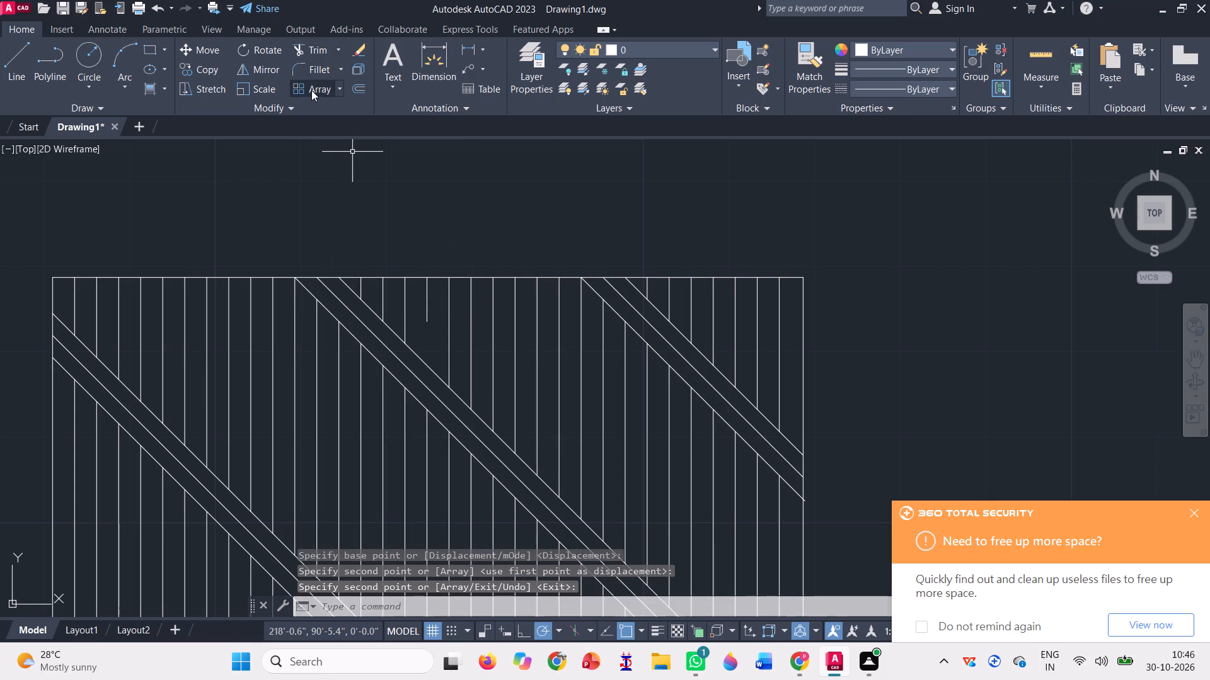
pyautogui.click(342, 43)
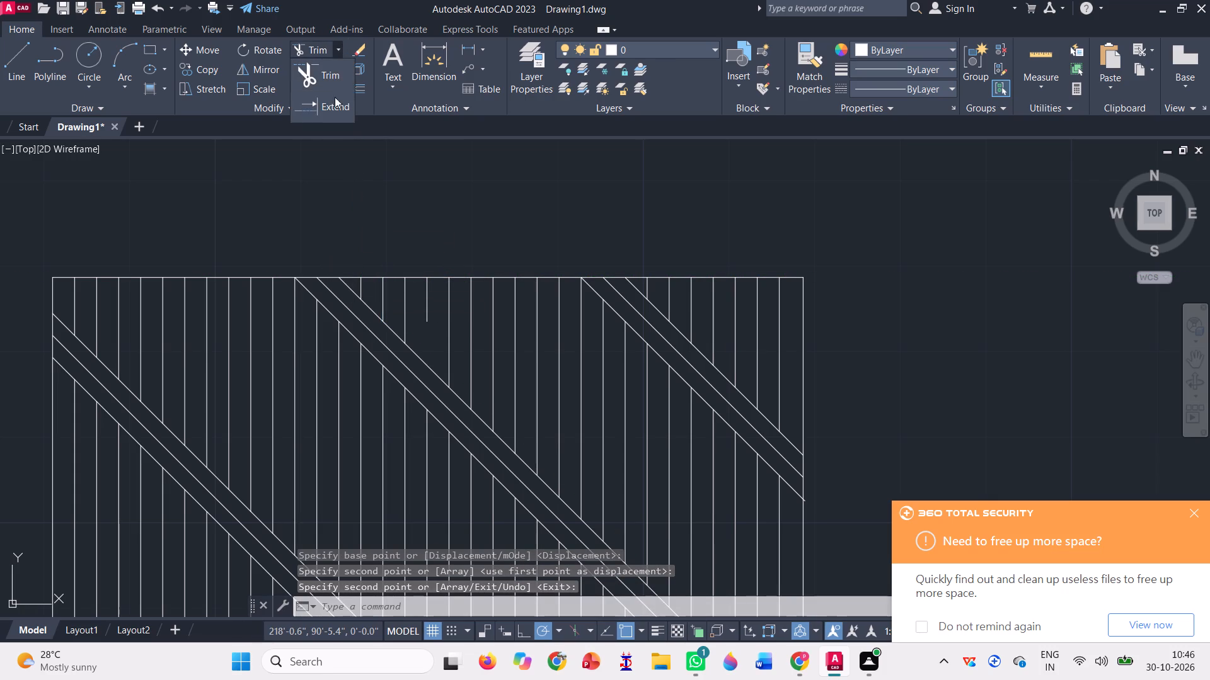
pyautogui.click(330, 106)
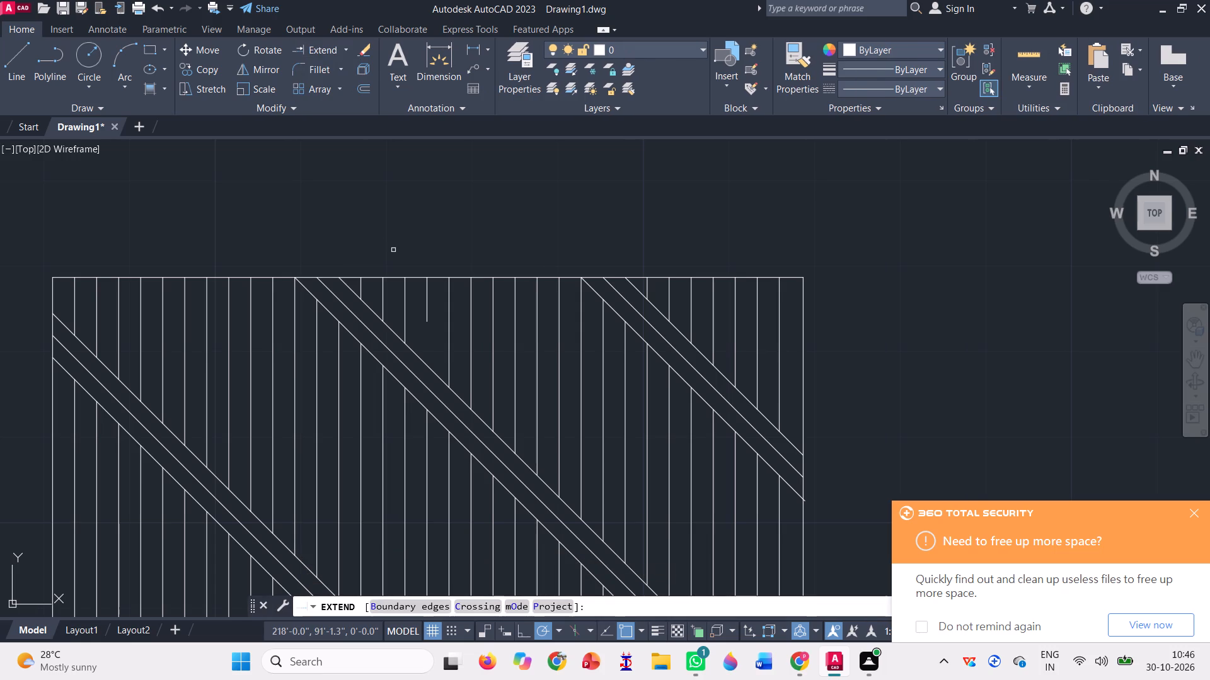
pyautogui.click(442, 319)
pyautogui.click(420, 298)
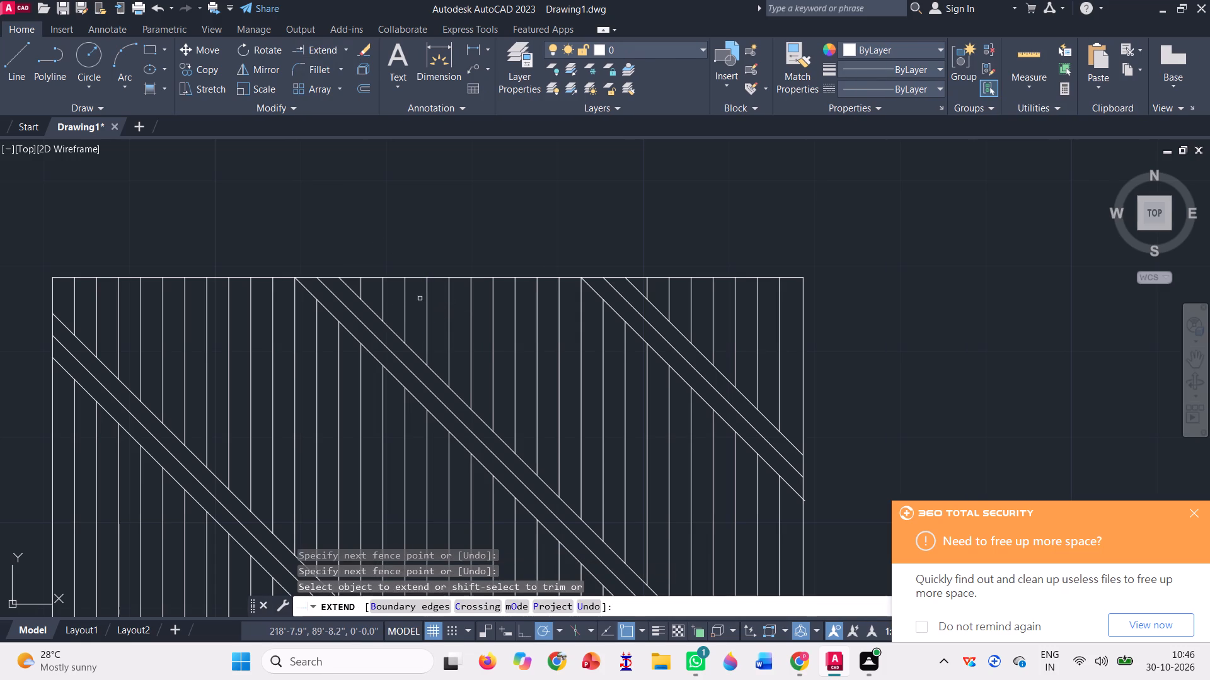
pyautogui.press('Escape')
pyautogui.scroll(-1, 393, 225)
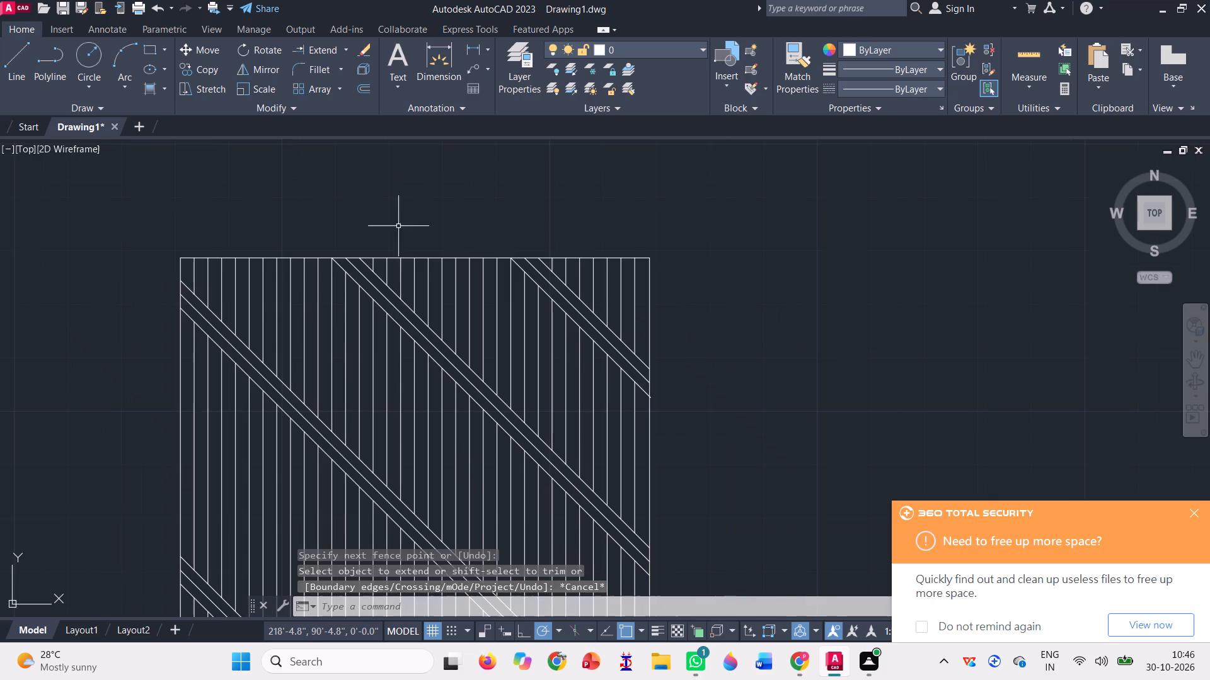
# Set the colour of the whole detailed entrance door, including its outline, vertical lines and diagonals, to black (0,0,0).
pyautogui.scroll(-2, 480, 246)
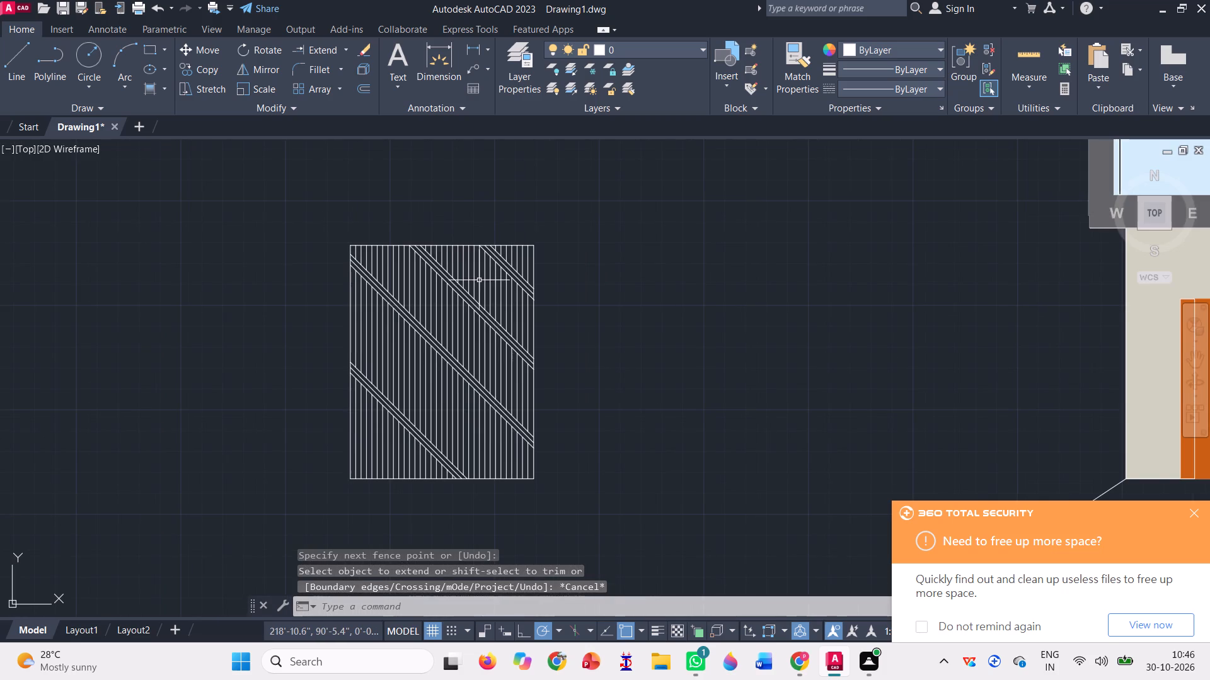
pyautogui.click(582, 517)
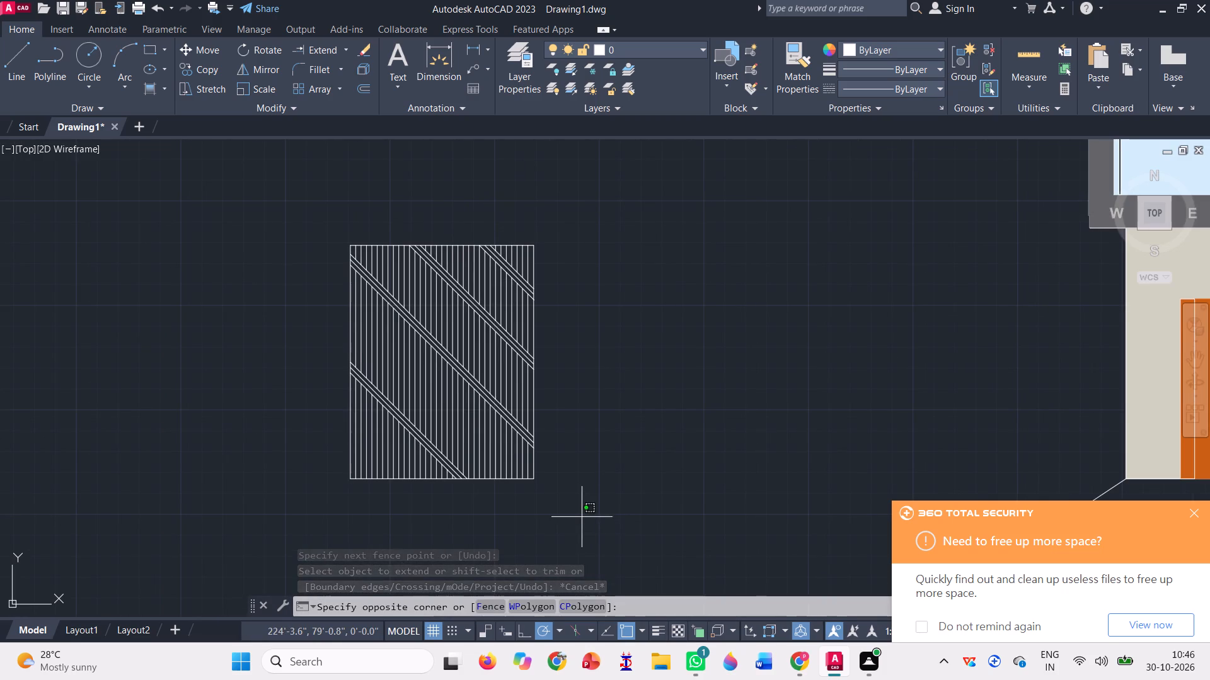
pyautogui.click(328, 210)
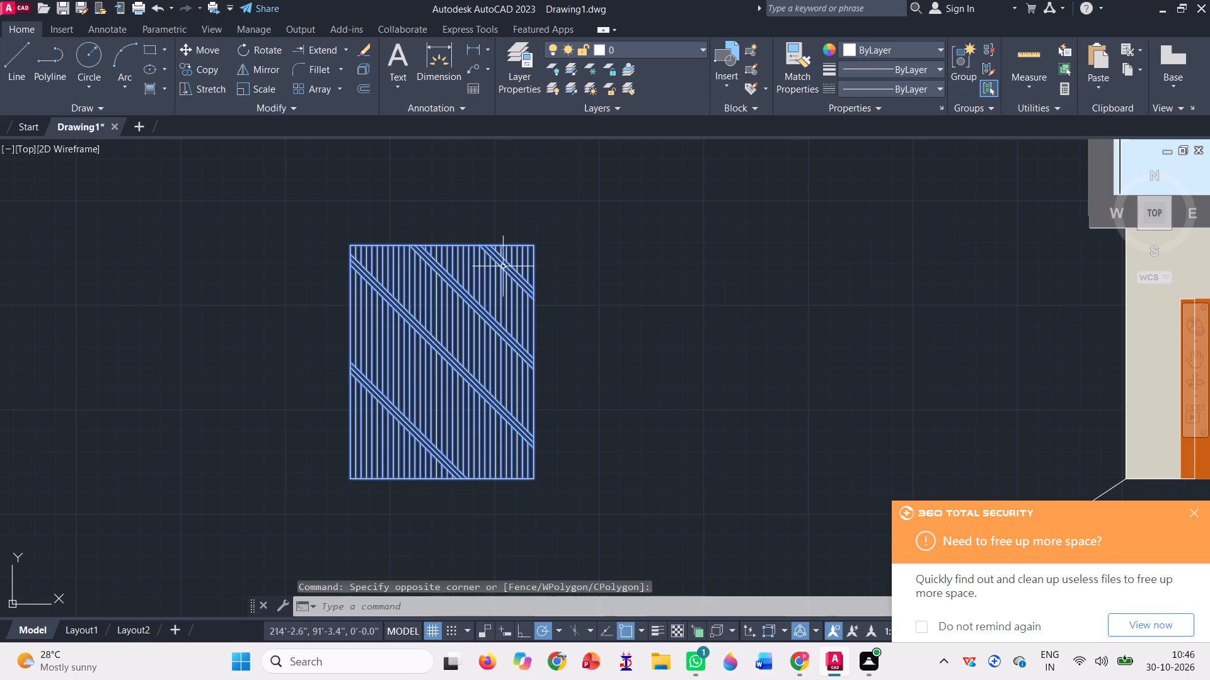
pyautogui.press('Escape')
pyautogui.click(584, 507)
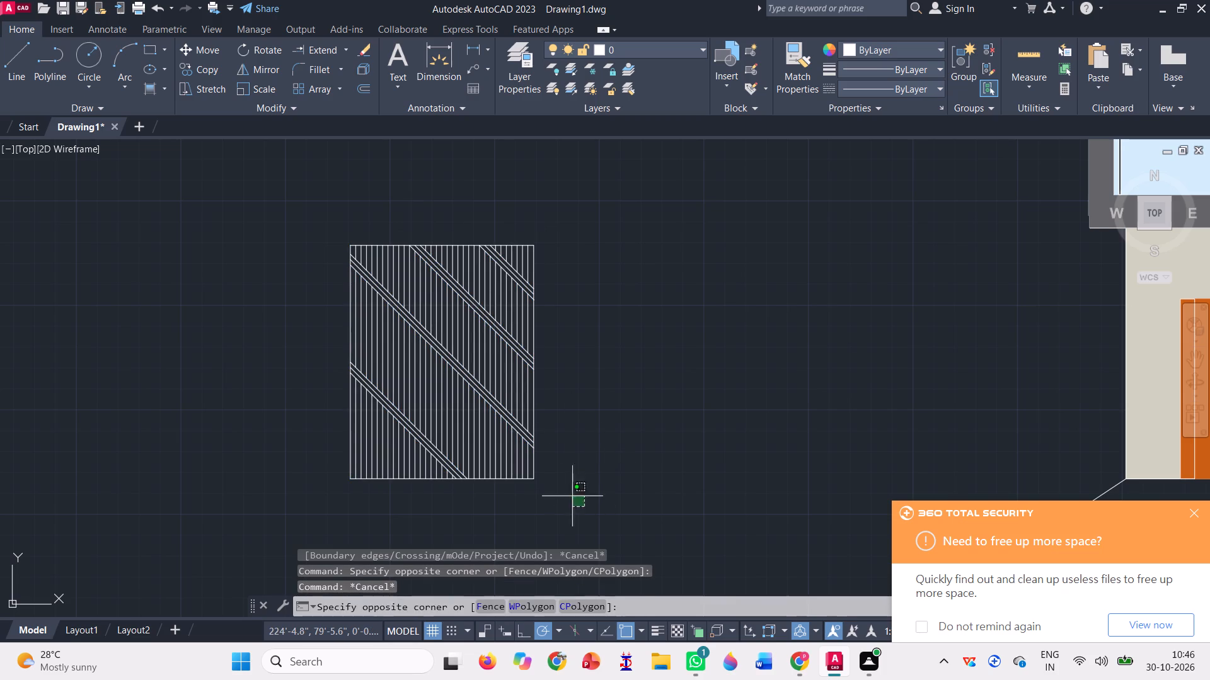
pyautogui.click(239, 190)
pyautogui.click(915, 52)
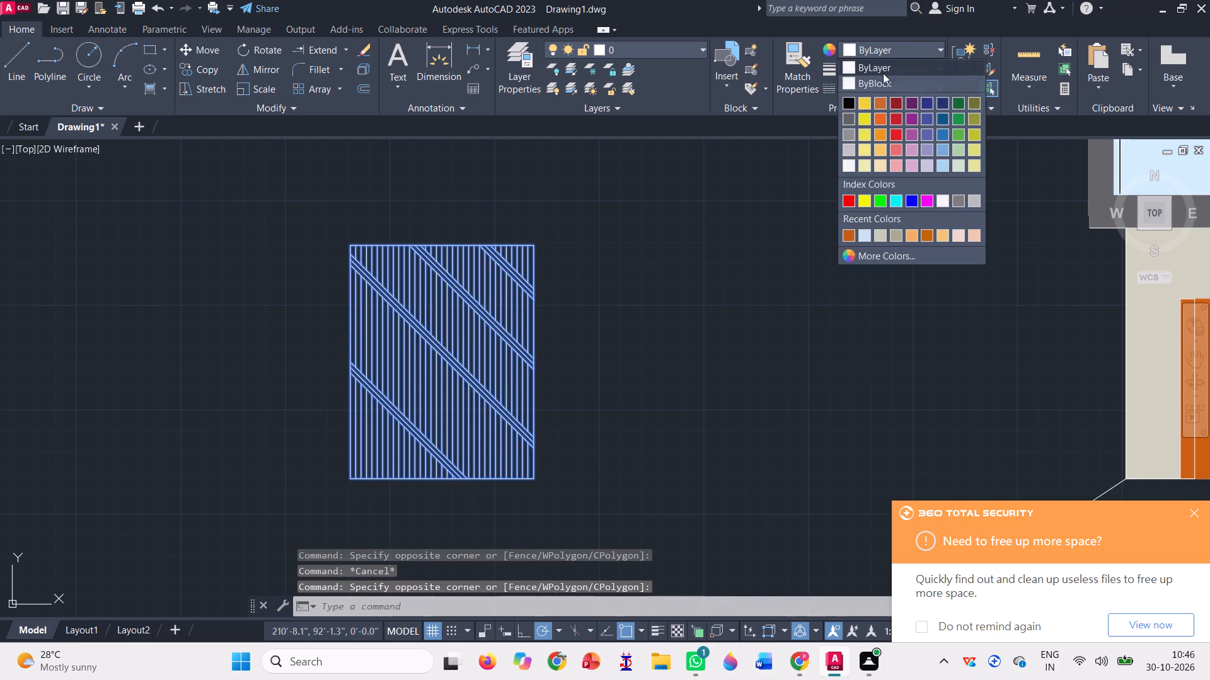
pyautogui.click(844, 99)
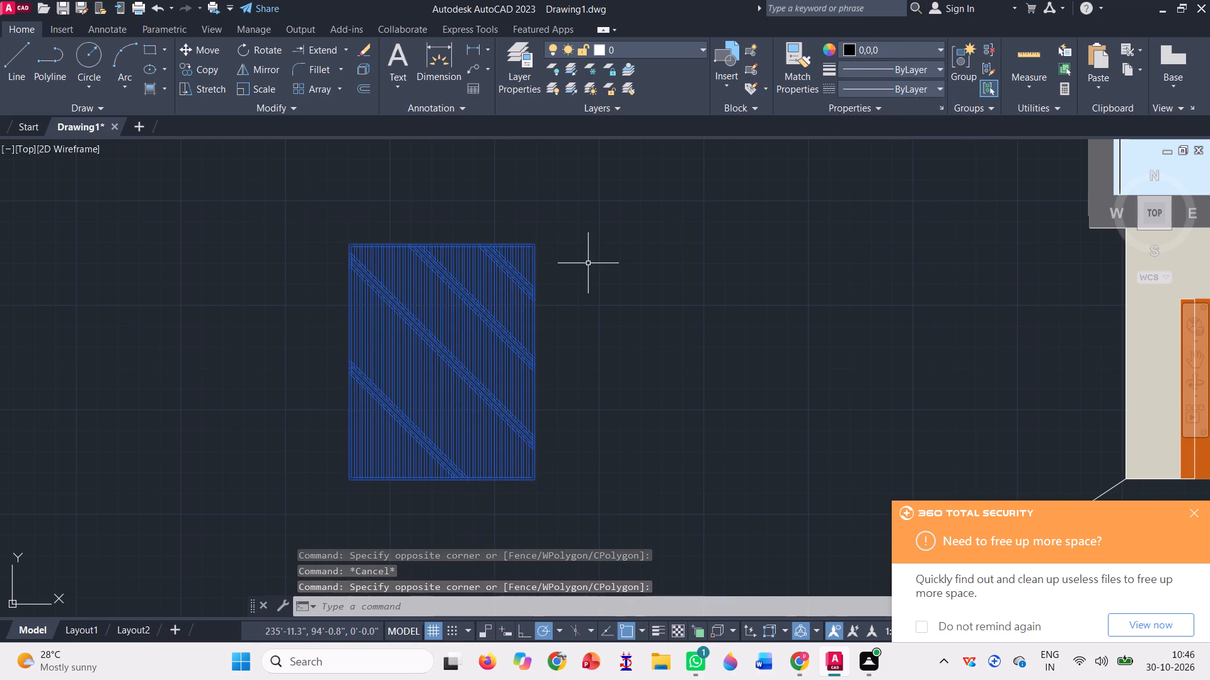
pyautogui.press('space')
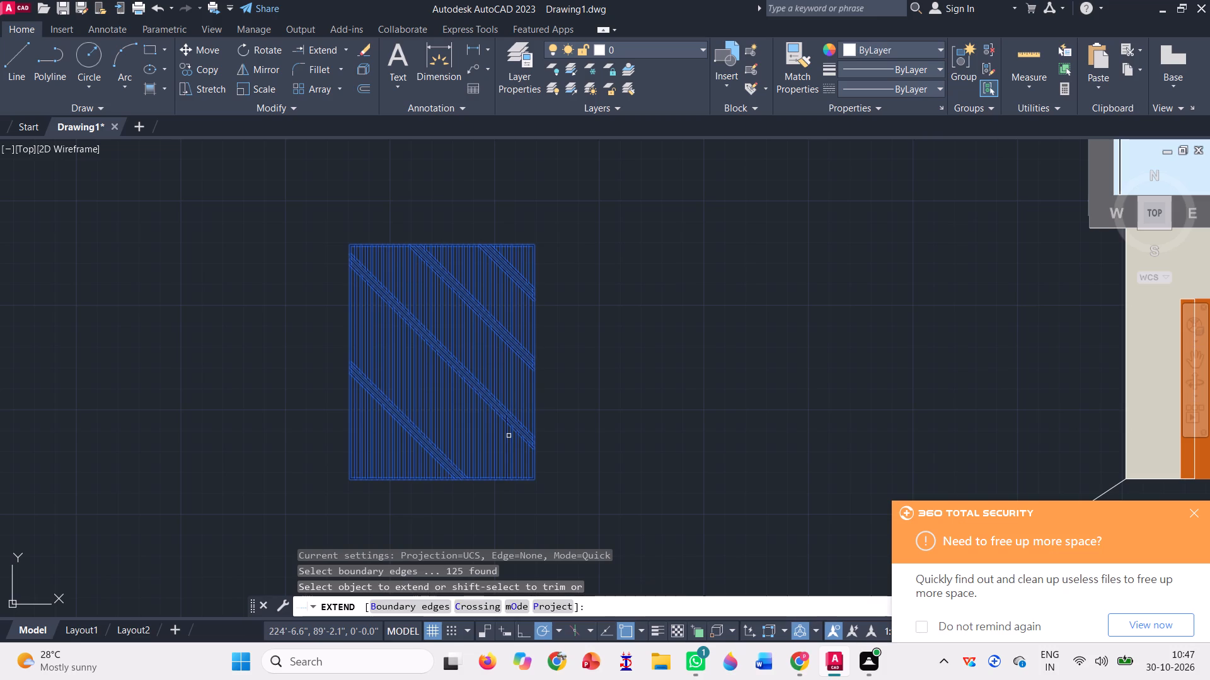
pyautogui.press('Escape')
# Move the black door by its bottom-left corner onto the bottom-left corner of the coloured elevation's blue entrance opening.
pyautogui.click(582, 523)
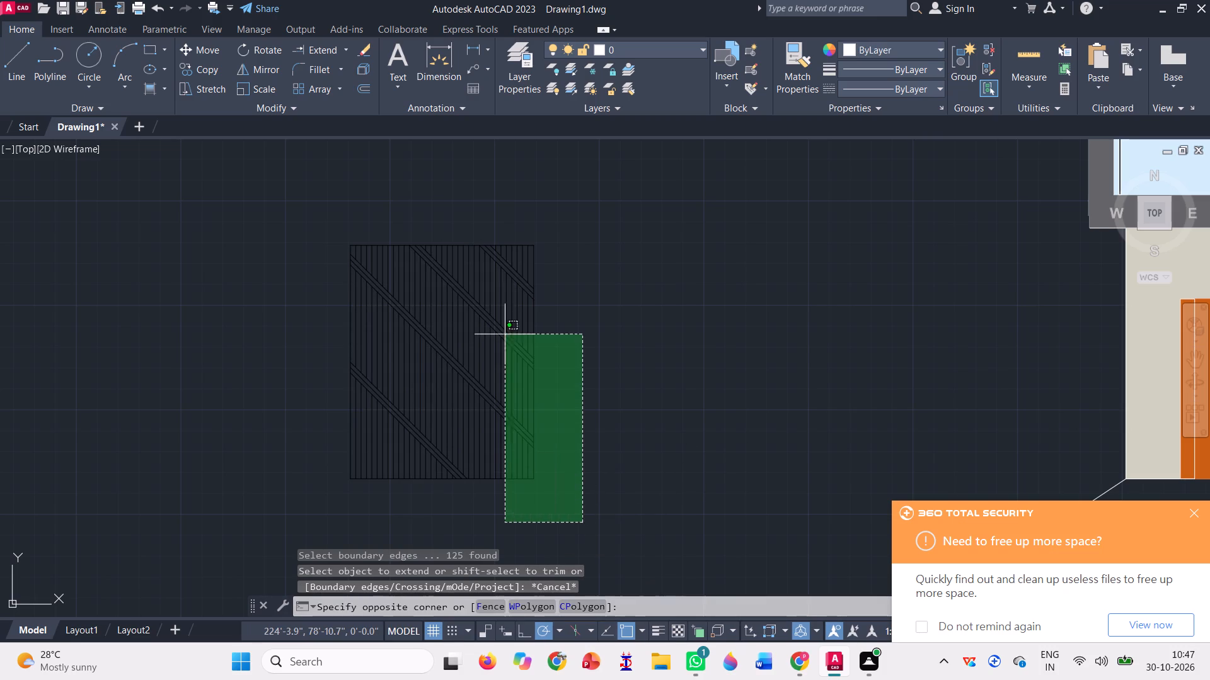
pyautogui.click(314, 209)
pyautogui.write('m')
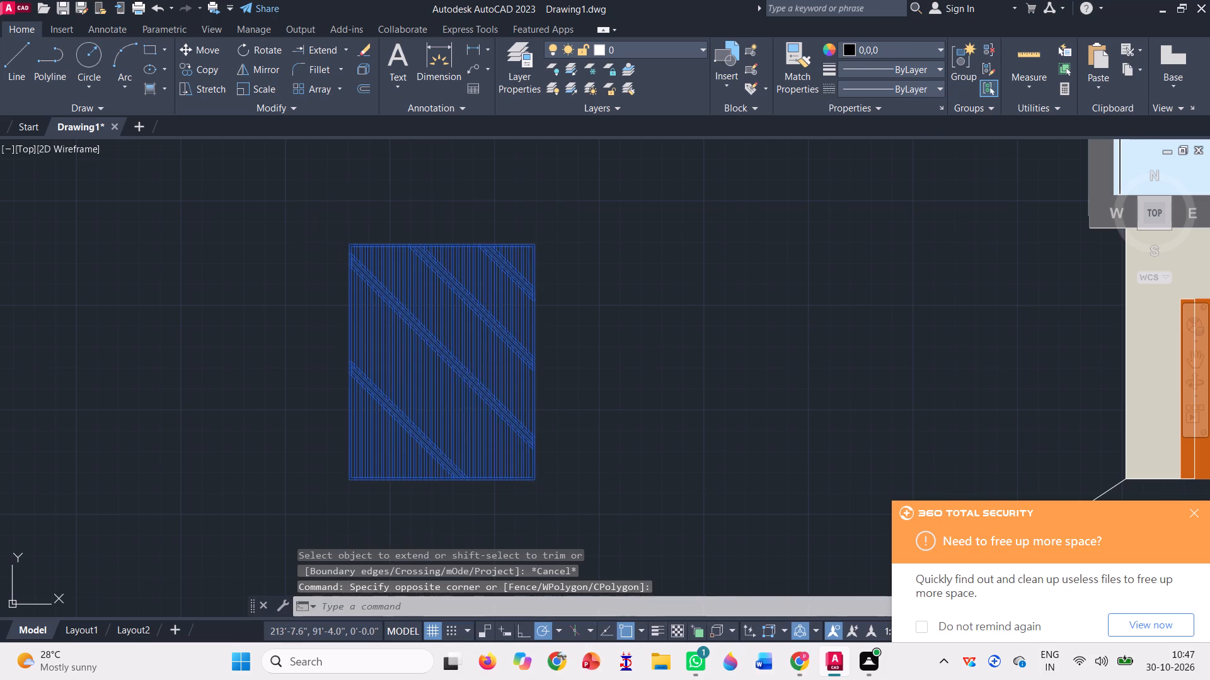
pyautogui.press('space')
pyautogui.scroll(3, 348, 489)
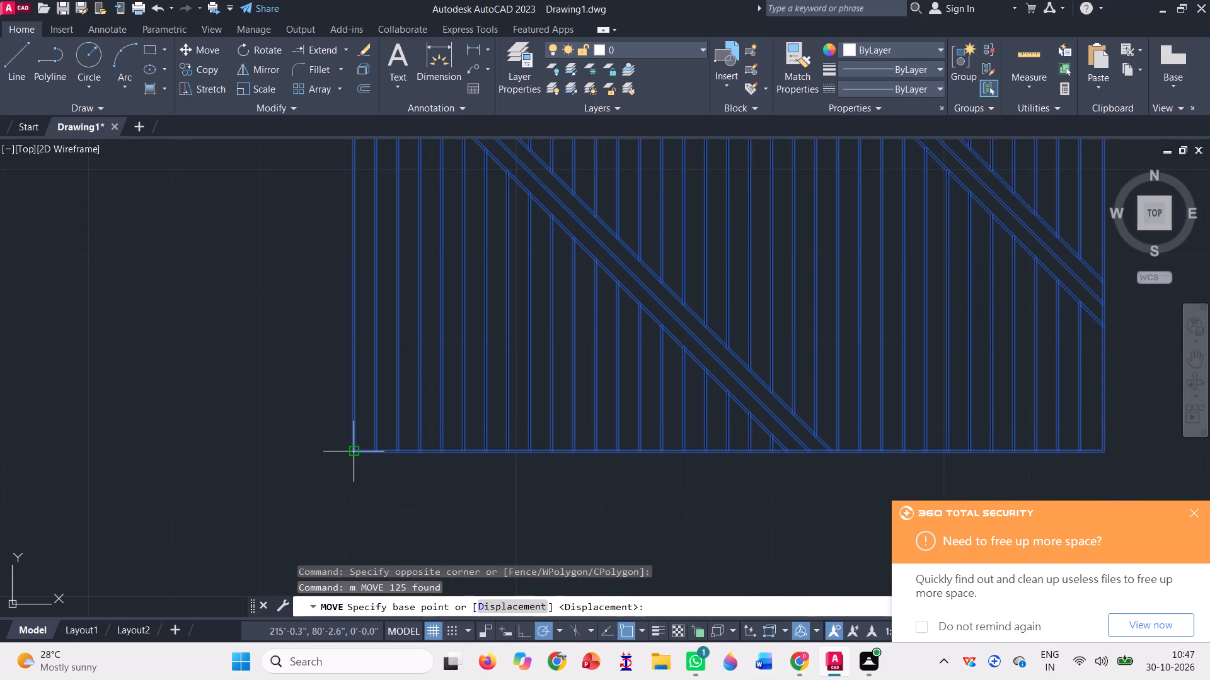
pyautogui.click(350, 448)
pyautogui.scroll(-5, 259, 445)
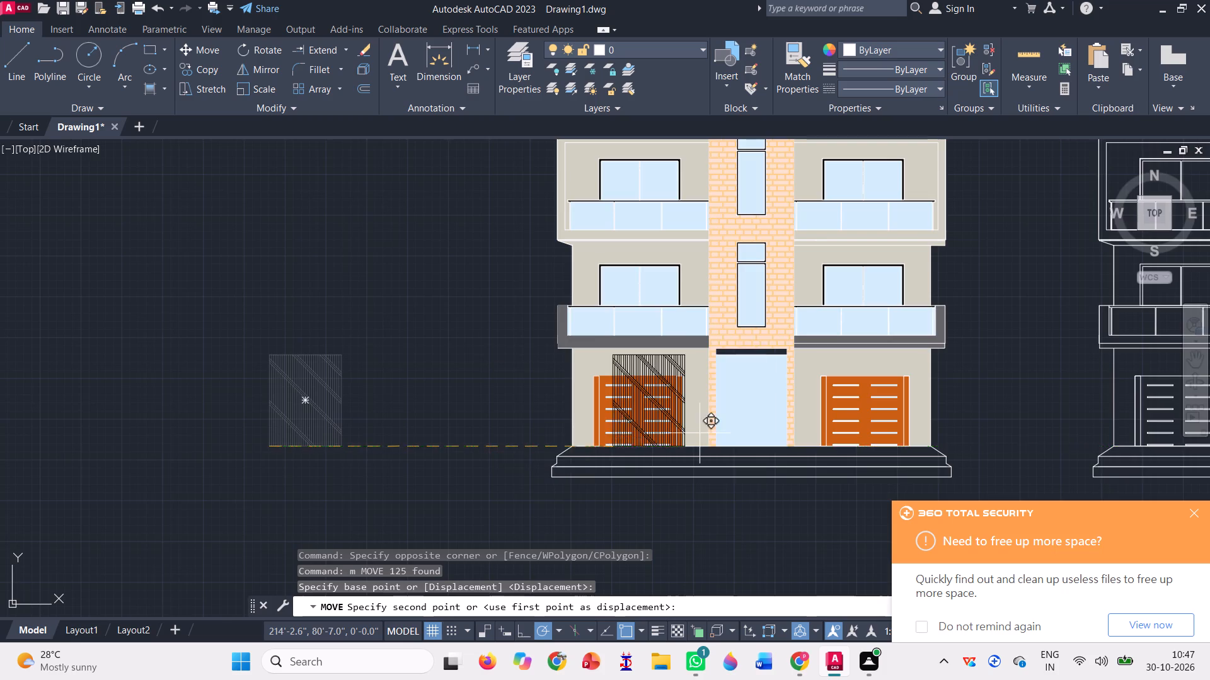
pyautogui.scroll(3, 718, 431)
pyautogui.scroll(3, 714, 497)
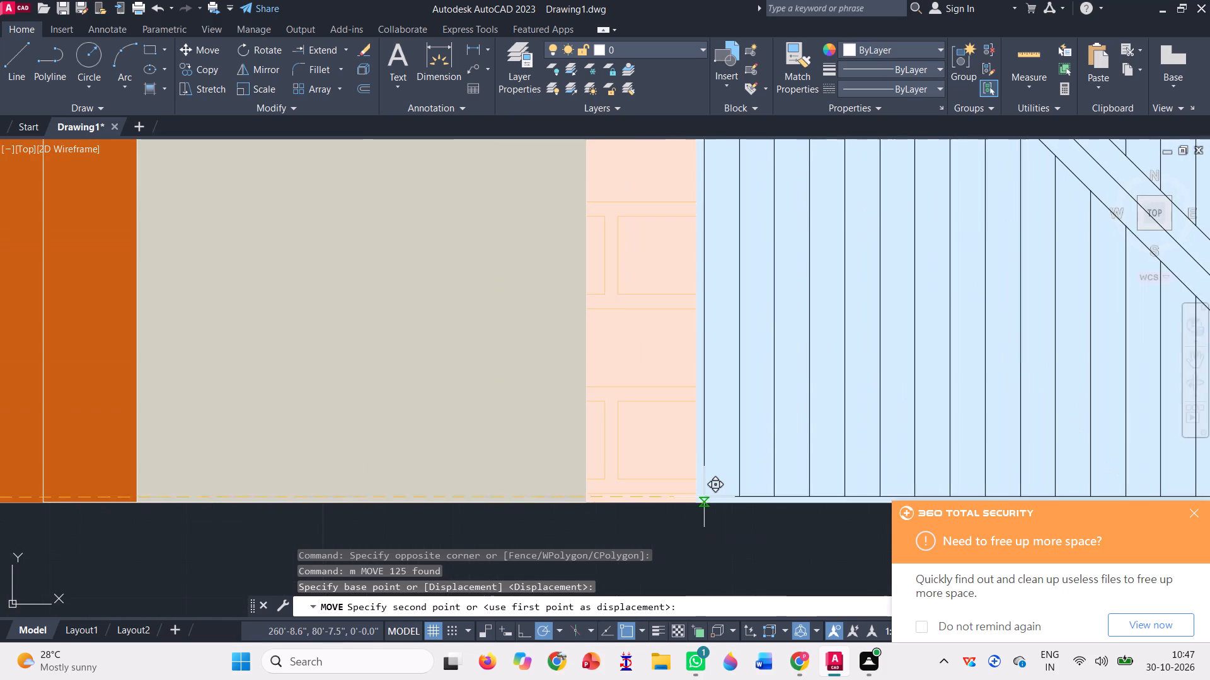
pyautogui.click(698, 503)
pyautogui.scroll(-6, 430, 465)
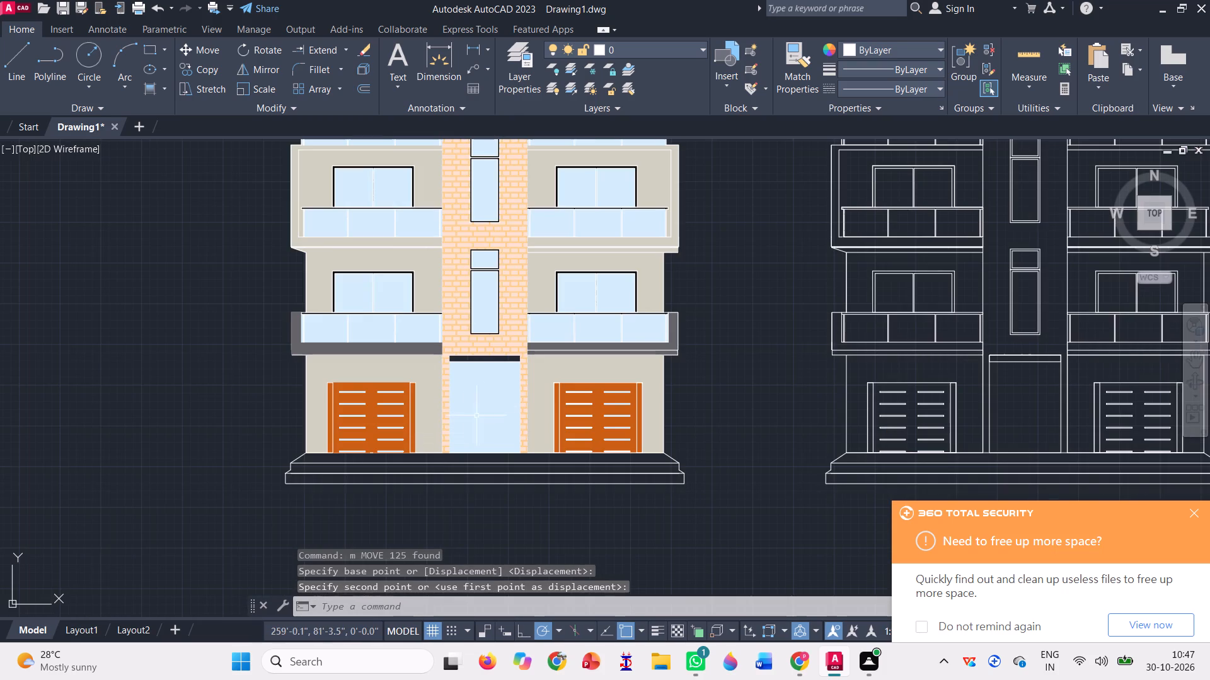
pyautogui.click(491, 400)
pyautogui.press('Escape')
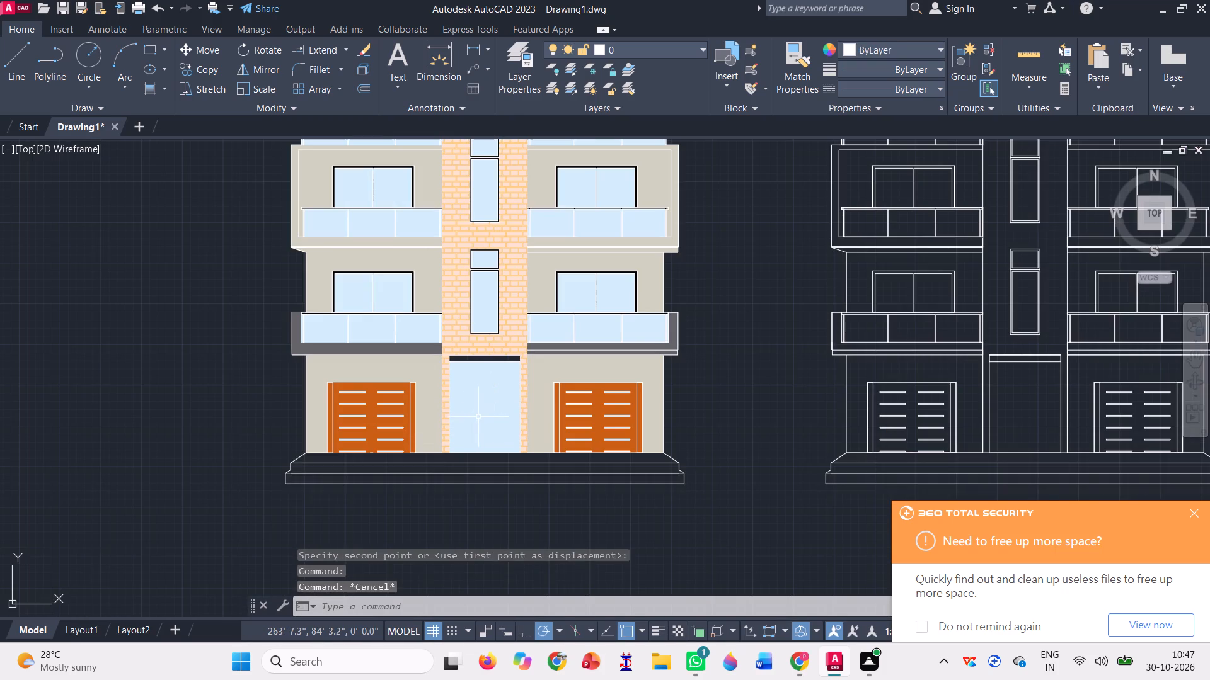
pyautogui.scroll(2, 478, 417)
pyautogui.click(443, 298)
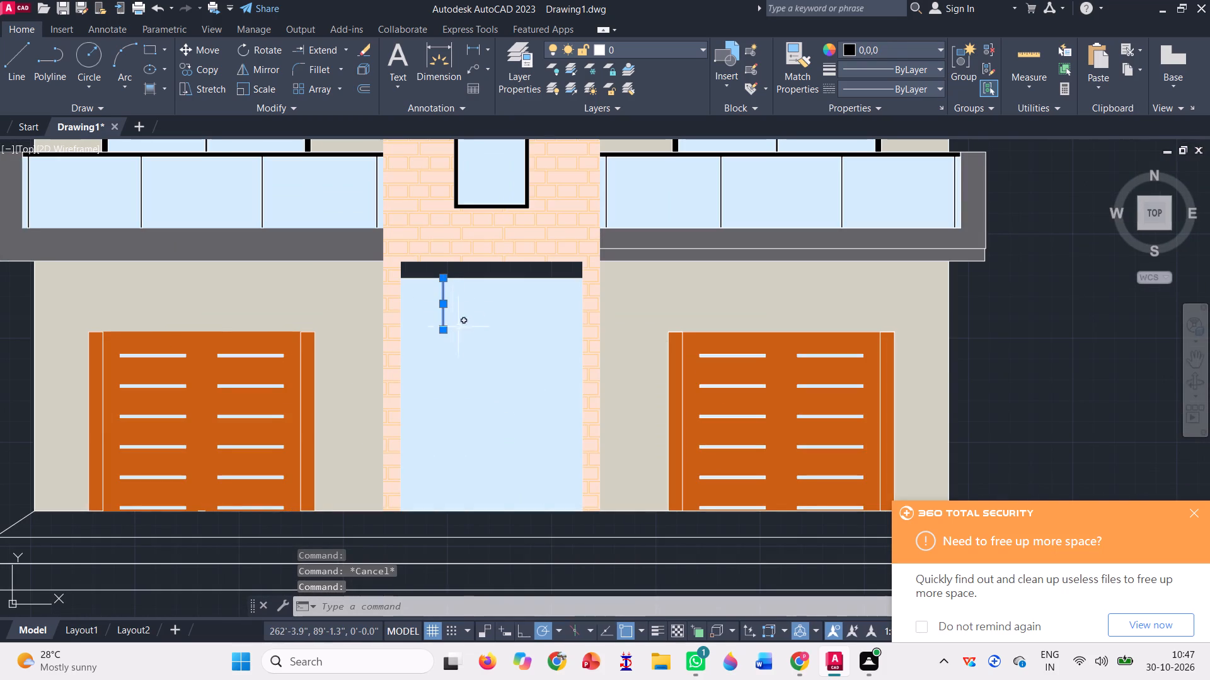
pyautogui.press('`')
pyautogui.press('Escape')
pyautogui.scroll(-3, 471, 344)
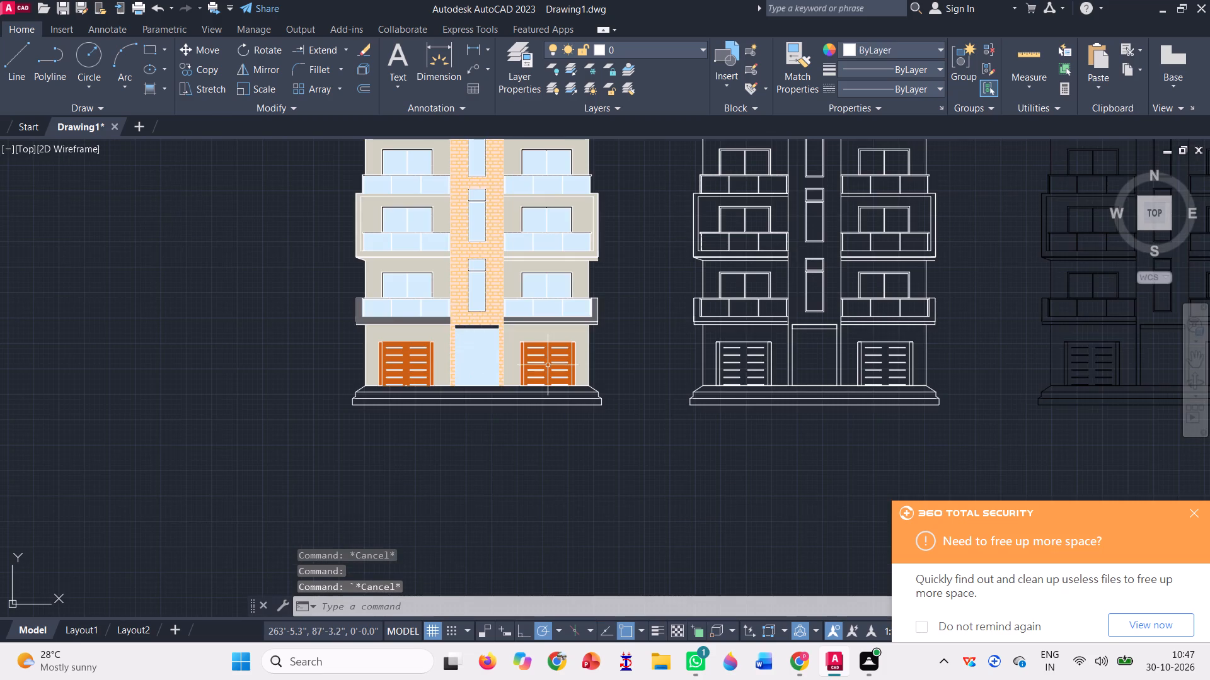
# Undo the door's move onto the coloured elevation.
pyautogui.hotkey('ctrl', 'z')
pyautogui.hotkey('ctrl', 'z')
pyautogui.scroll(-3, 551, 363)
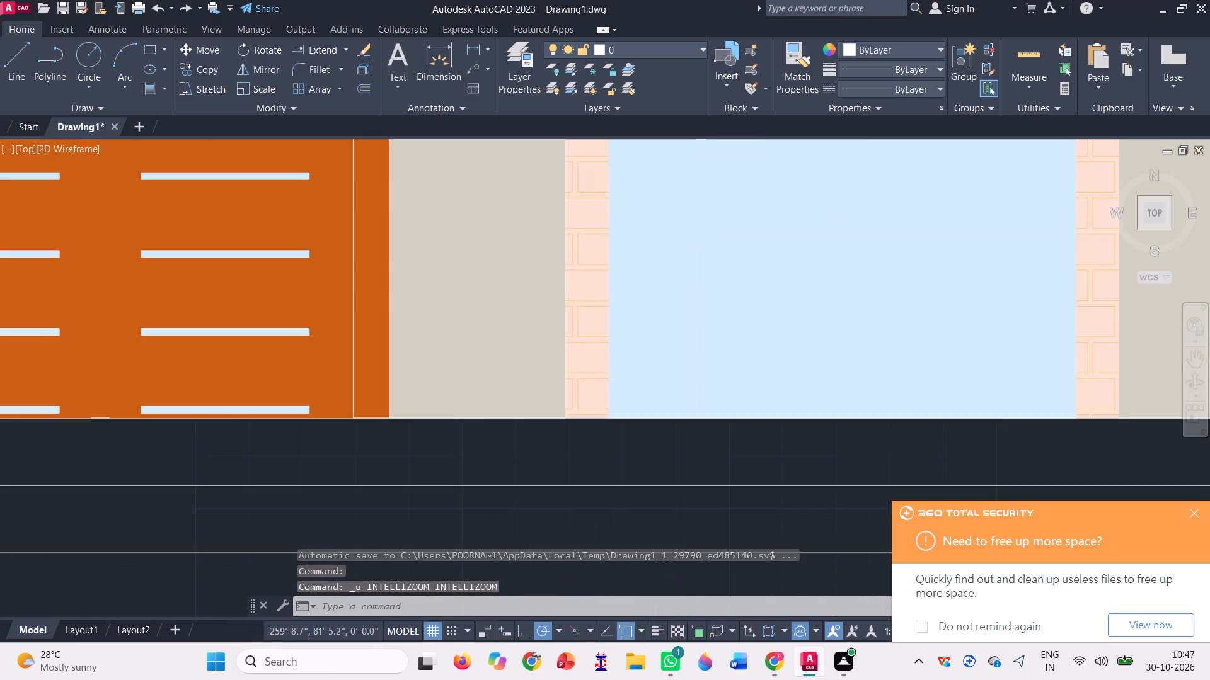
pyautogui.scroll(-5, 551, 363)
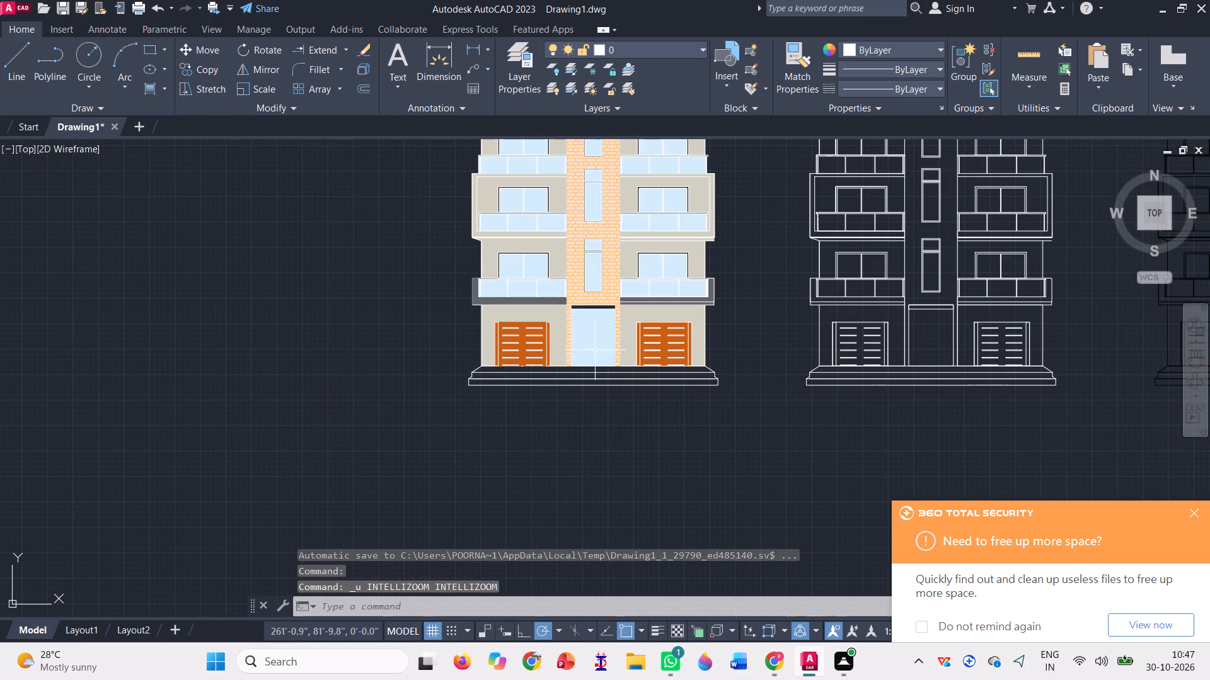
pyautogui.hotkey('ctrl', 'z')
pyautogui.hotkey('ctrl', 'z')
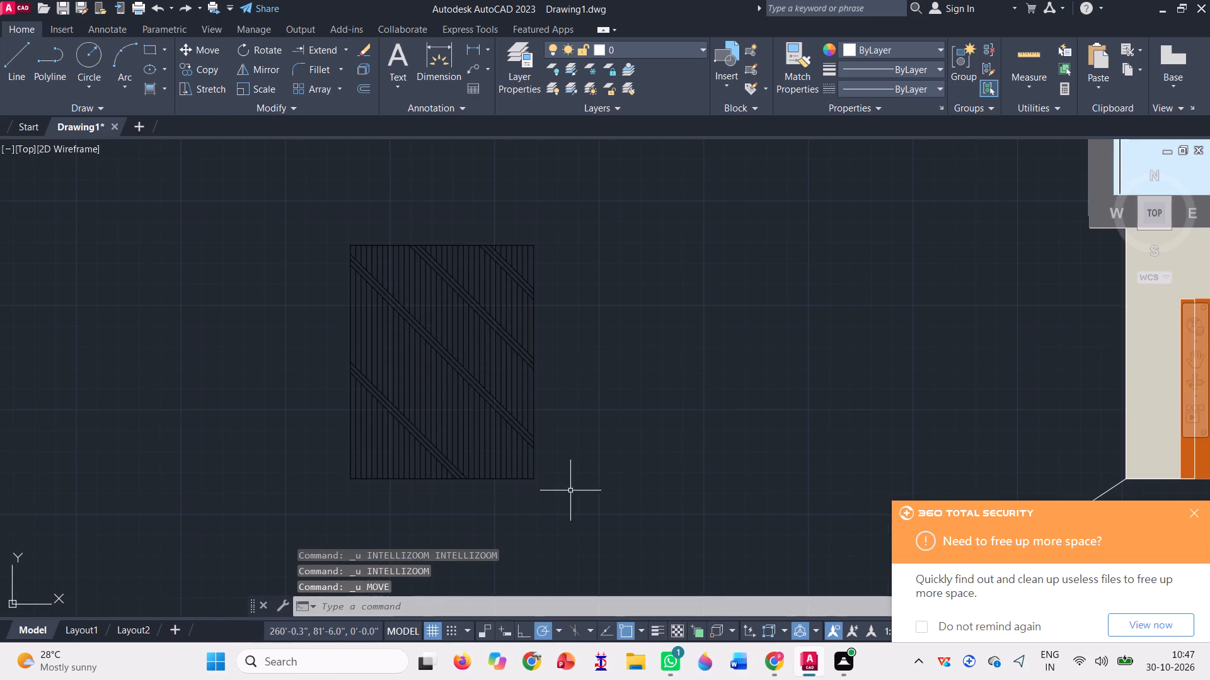
# Move the detailed door by its bottom-left corner to the bottom-left corner of the black line elevation's entrance opening.
pyautogui.click(608, 550)
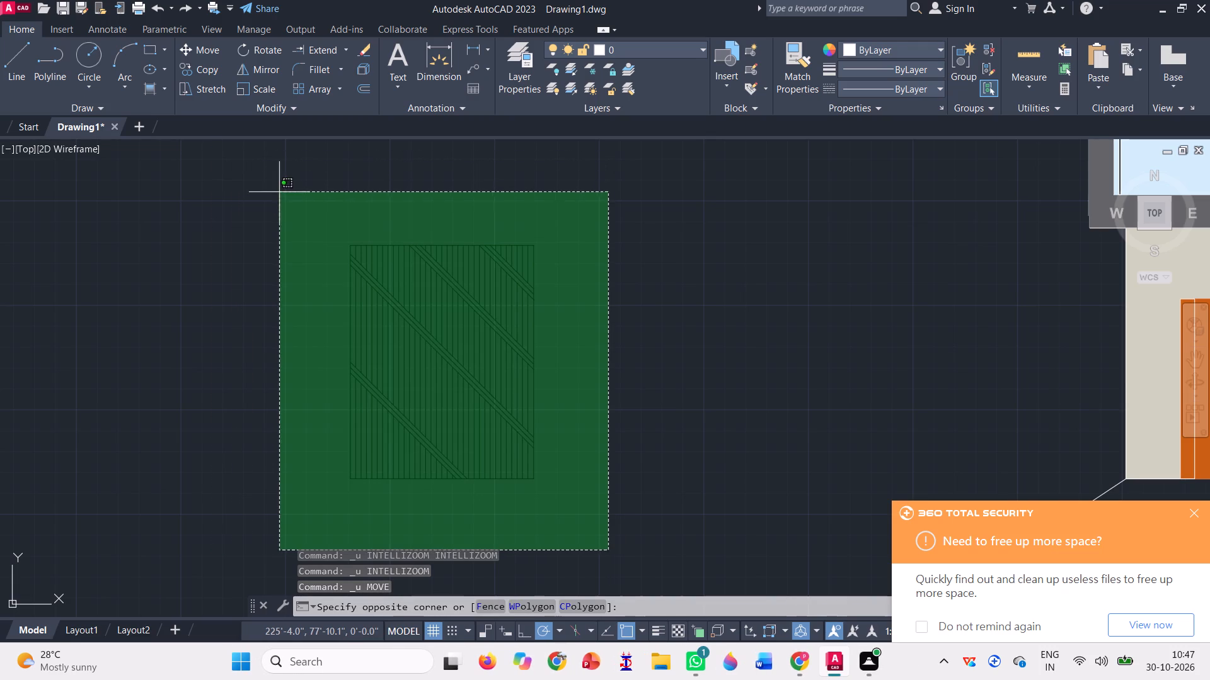
pyautogui.click(294, 199)
pyautogui.scroll(-2, 272, 249)
pyautogui.press('m')
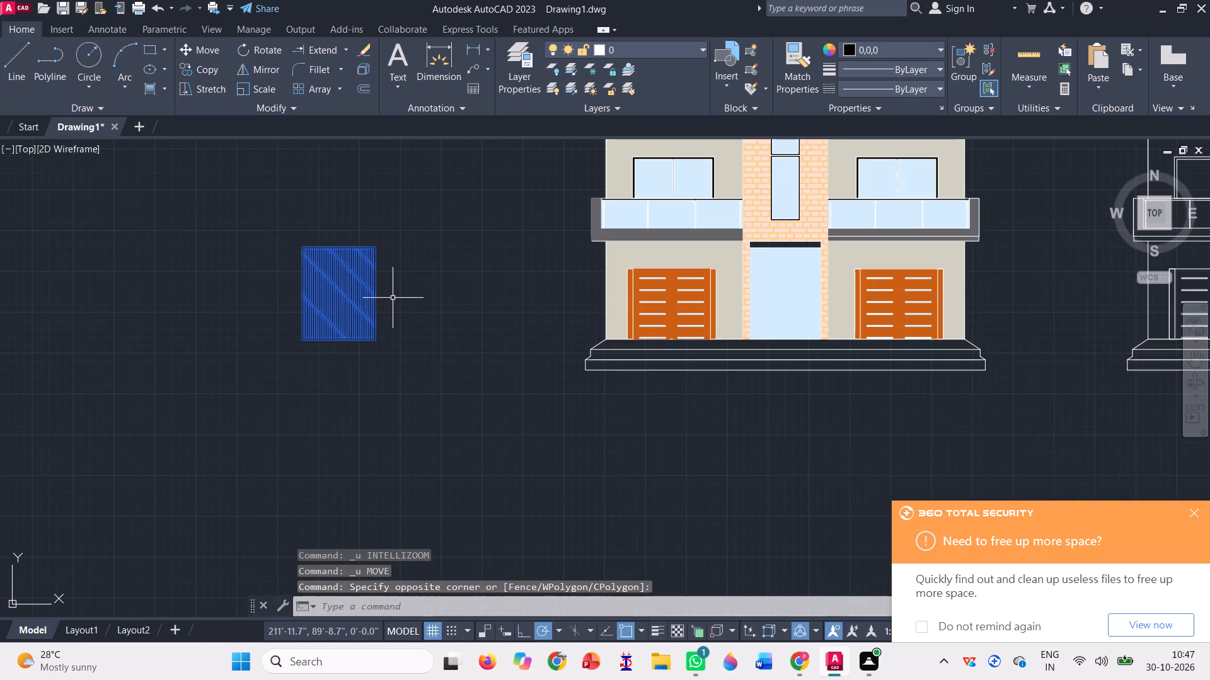
pyautogui.press('space')
pyautogui.scroll(3, 280, 315)
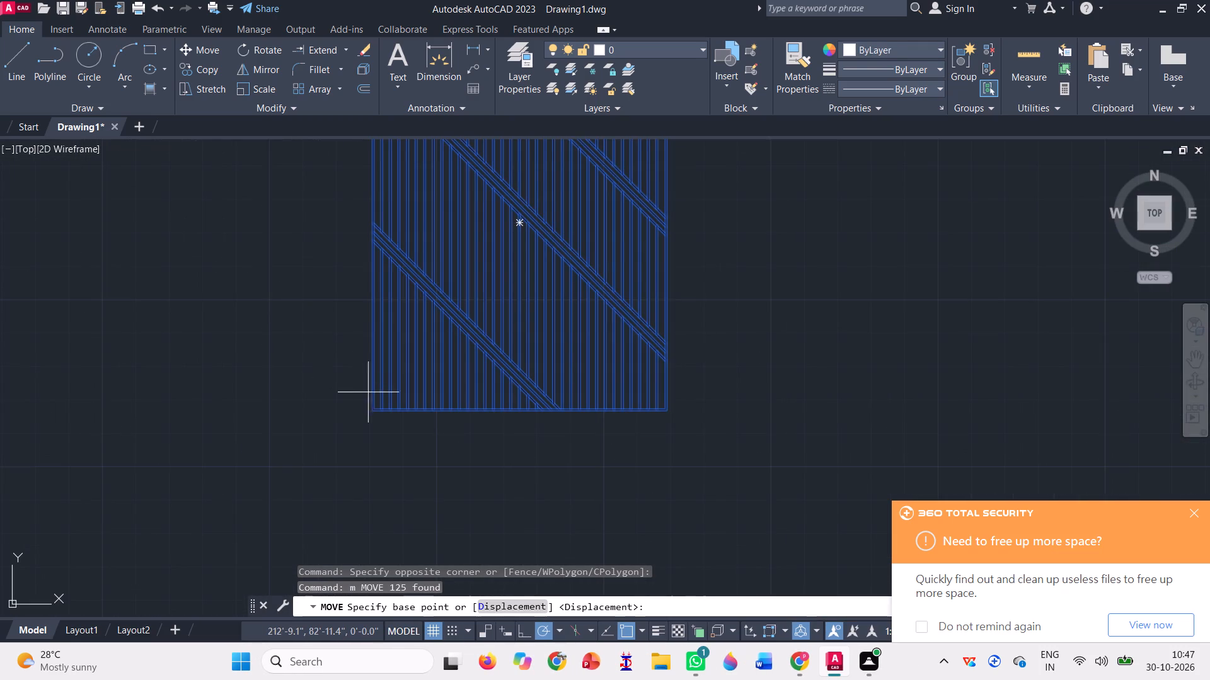
pyautogui.scroll(3, 372, 417)
pyautogui.click(364, 392)
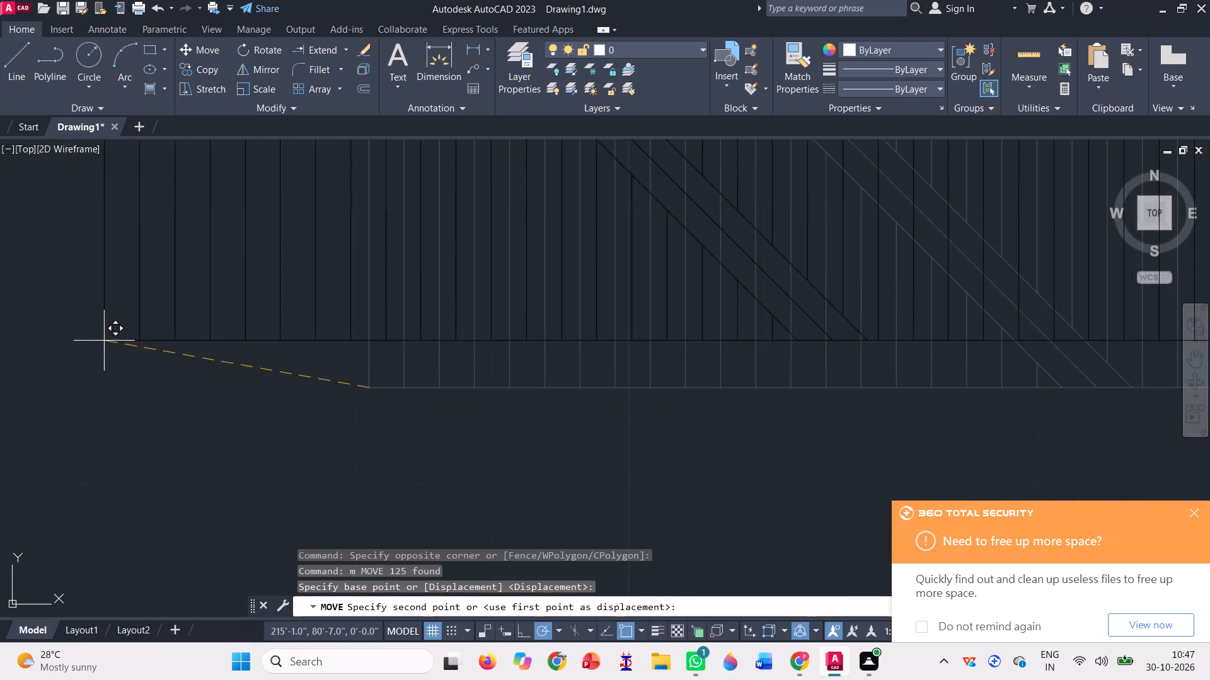
pyautogui.scroll(-8, 104, 341)
pyautogui.scroll(1, 702, 315)
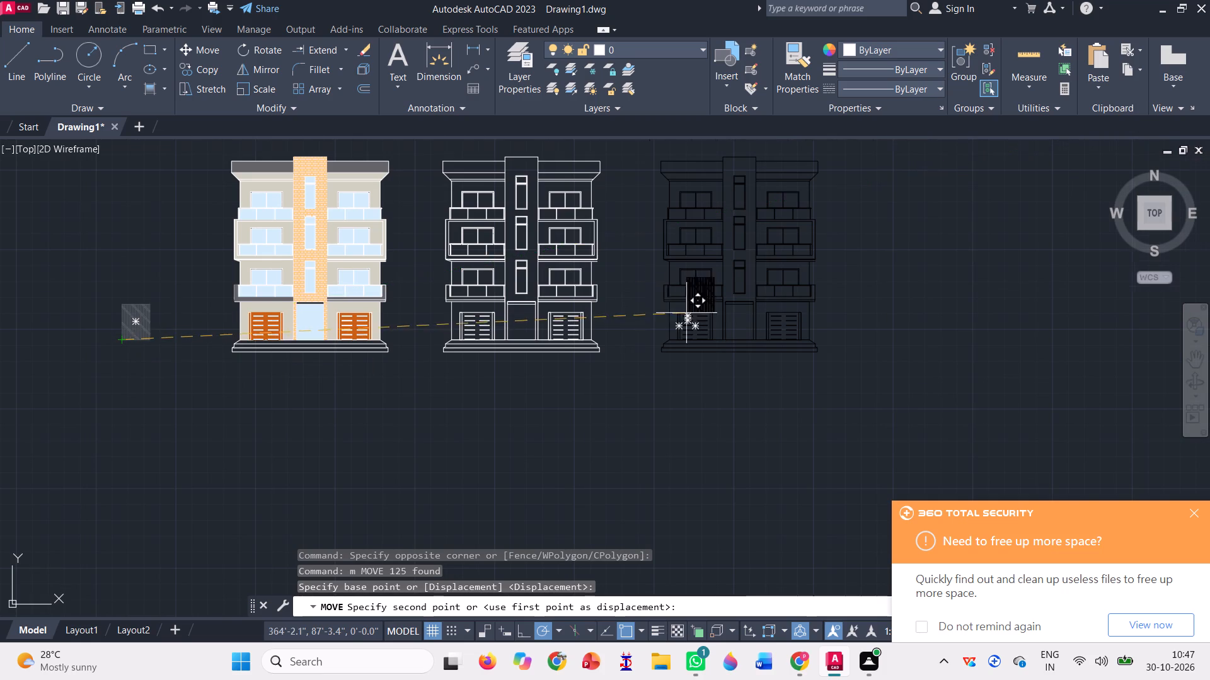
pyautogui.scroll(2, 706, 315)
pyautogui.scroll(3, 785, 367)
pyautogui.scroll(-1, 695, 388)
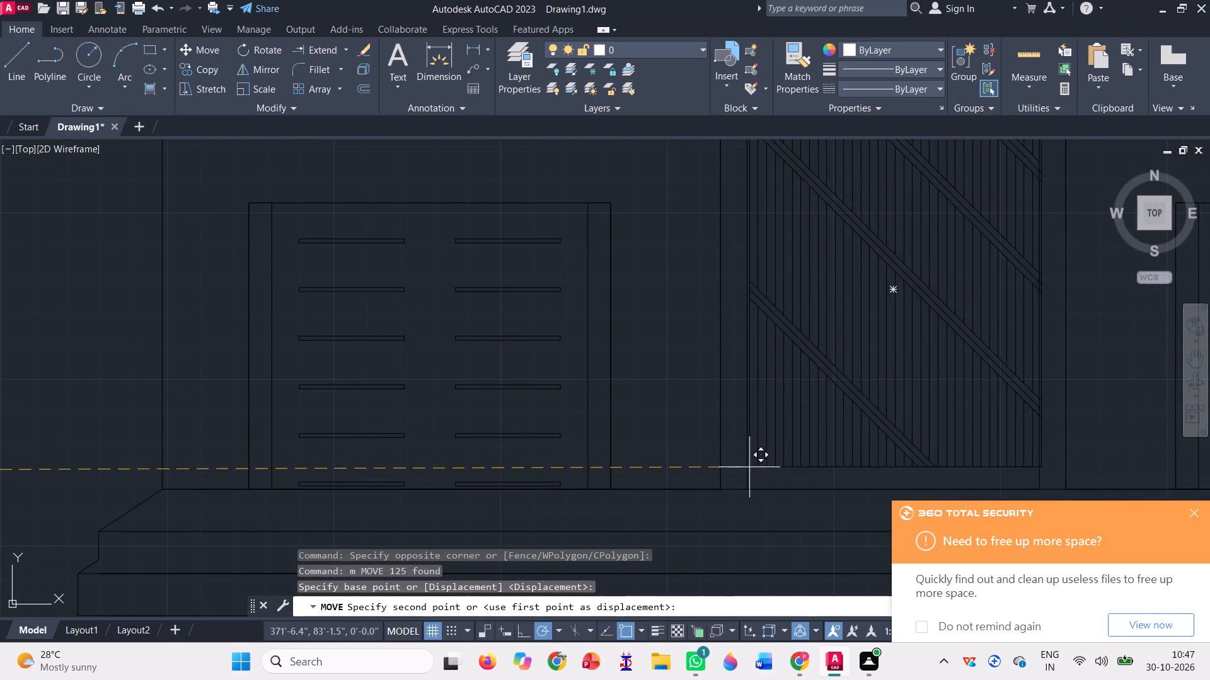
pyautogui.click(748, 488)
# Move the complete black line elevation with its door onto the coloured elevation, matching the bottom-right corners of their base steps.
pyautogui.scroll(-3, 309, 375)
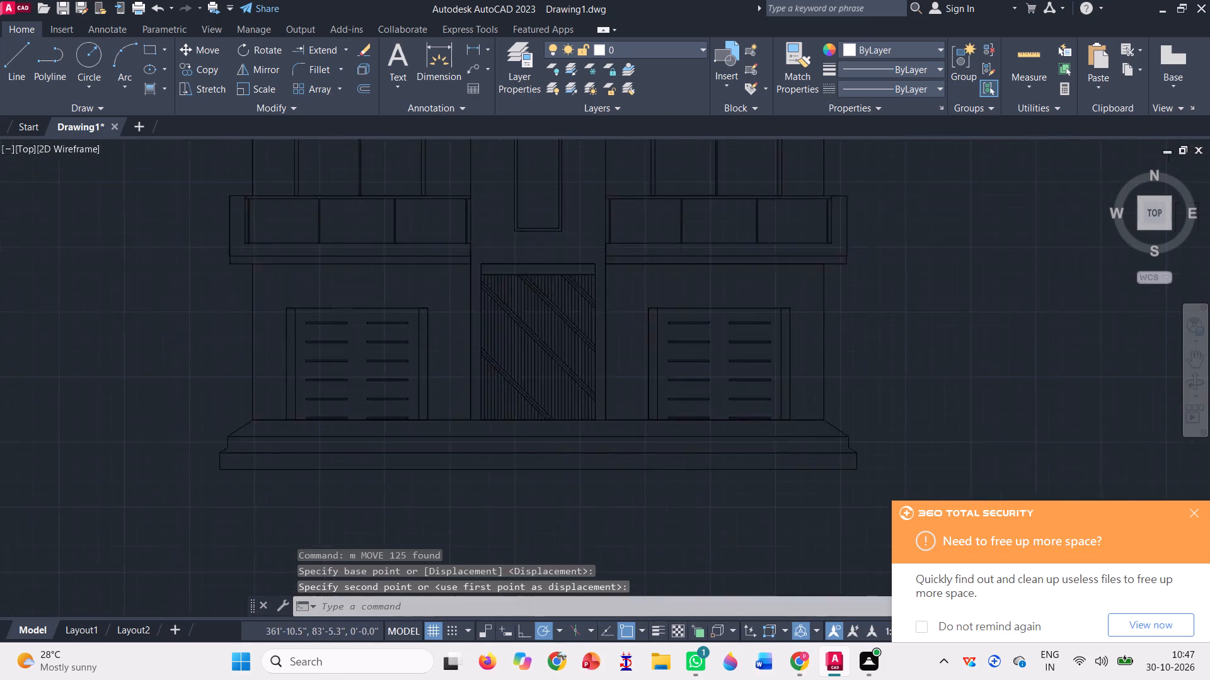
pyautogui.scroll(-2, 382, 341)
pyautogui.press('space')
pyautogui.scroll(-2, 742, 422)
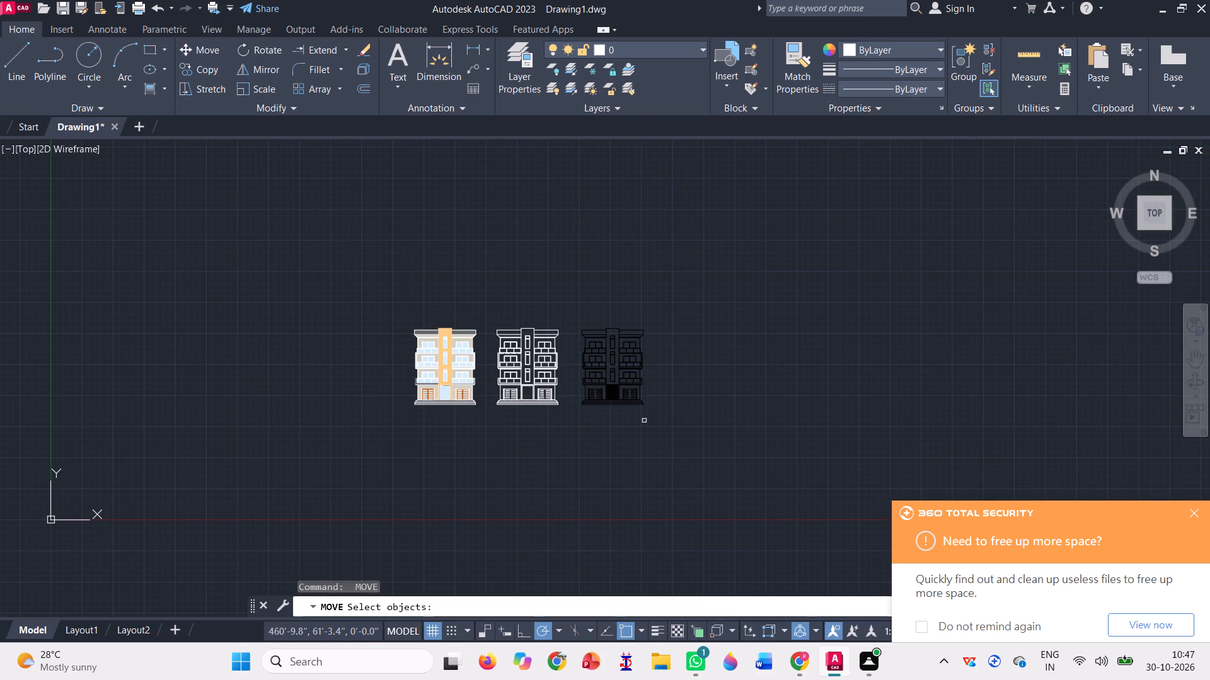
pyautogui.press('Escape')
pyautogui.click(660, 434)
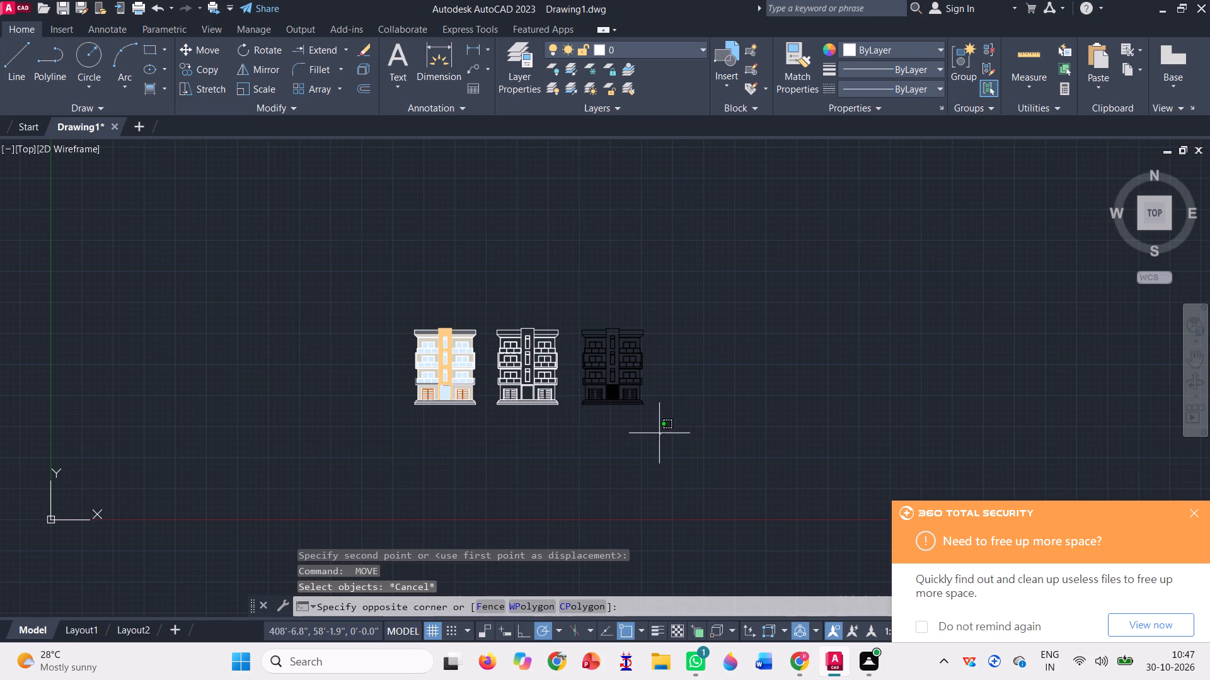
pyautogui.click(572, 300)
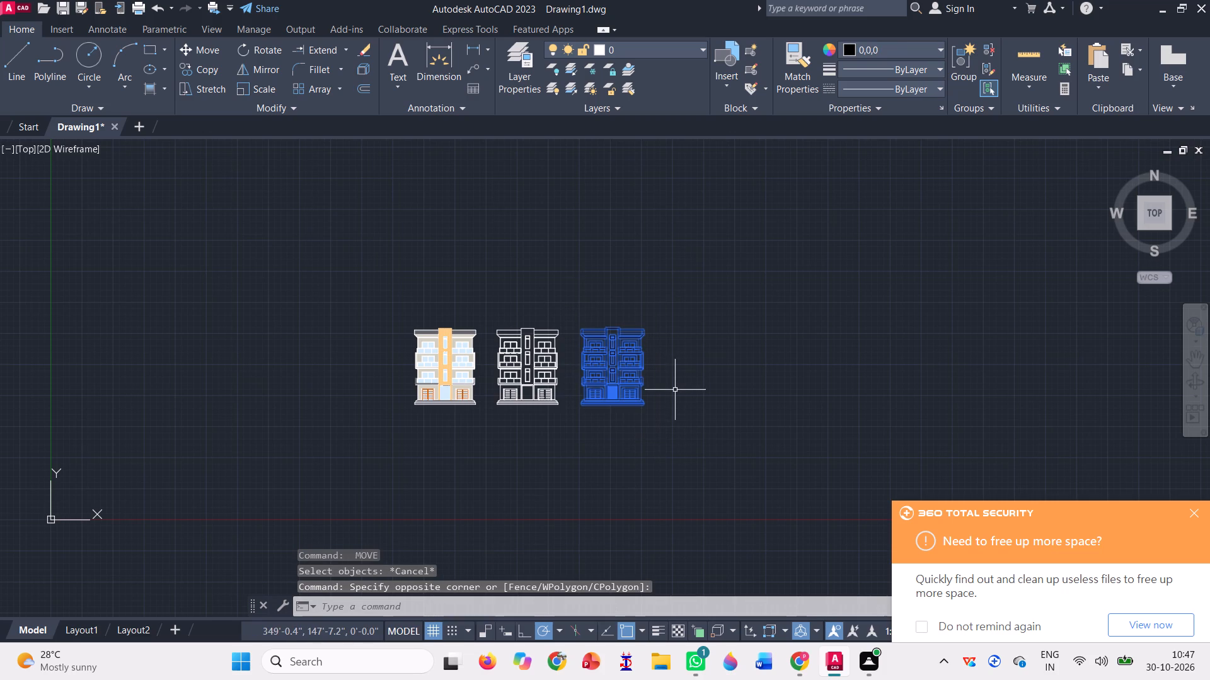
pyautogui.write('m')
pyautogui.press('space')
pyautogui.scroll(4, 650, 414)
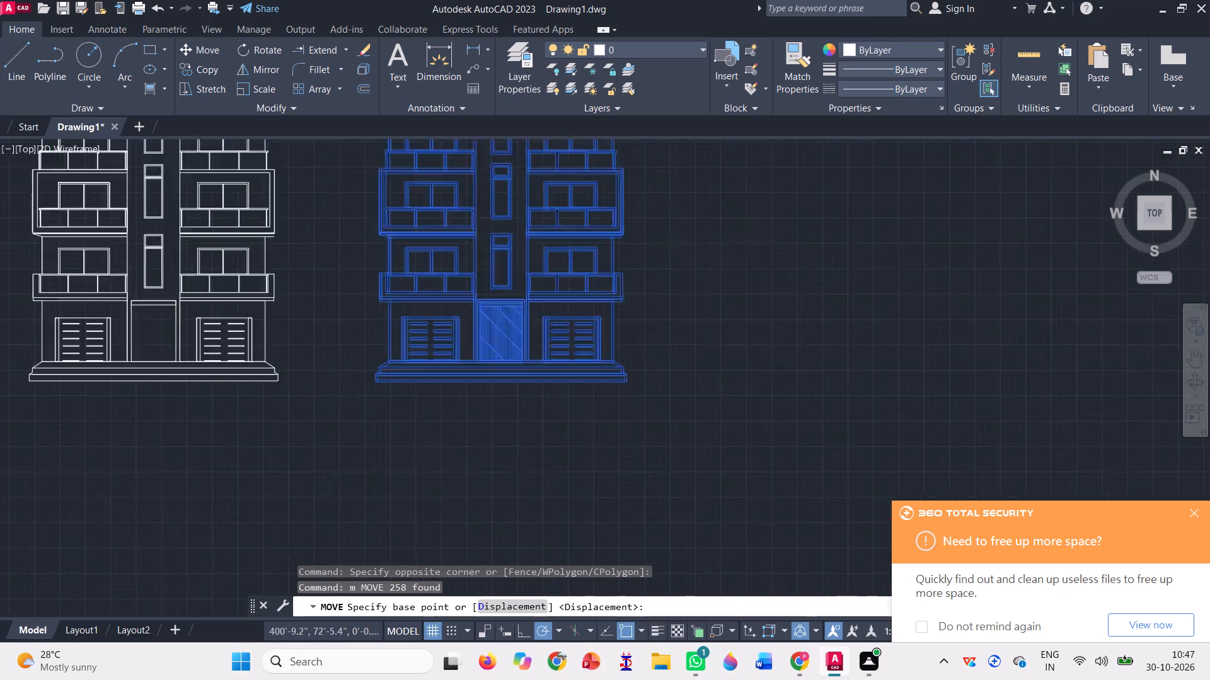
pyautogui.scroll(4, 605, 348)
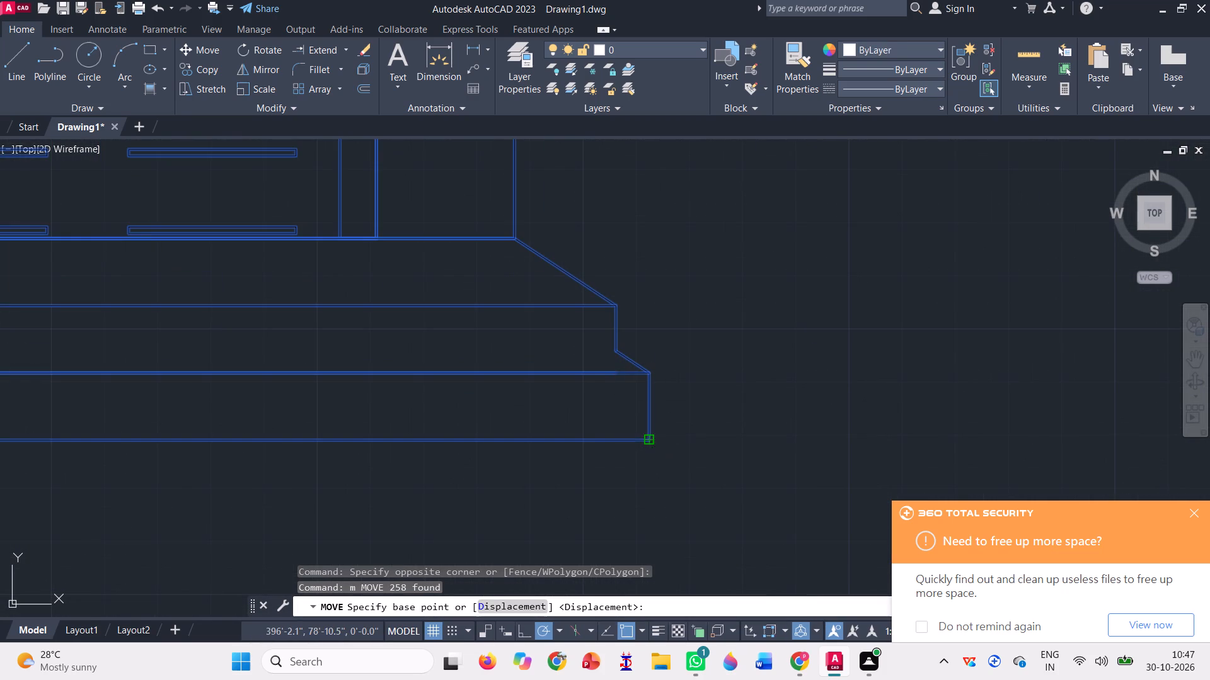
pyautogui.click(652, 441)
pyautogui.scroll(-7, 846, 445)
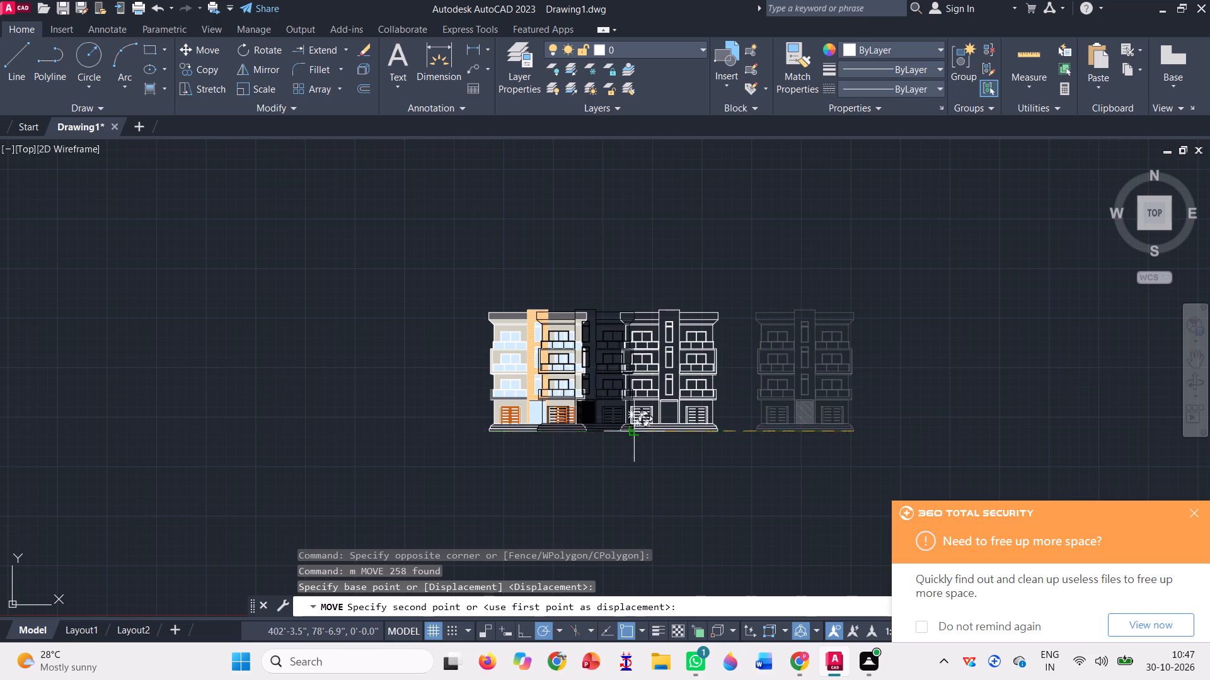
pyautogui.scroll(4, 583, 434)
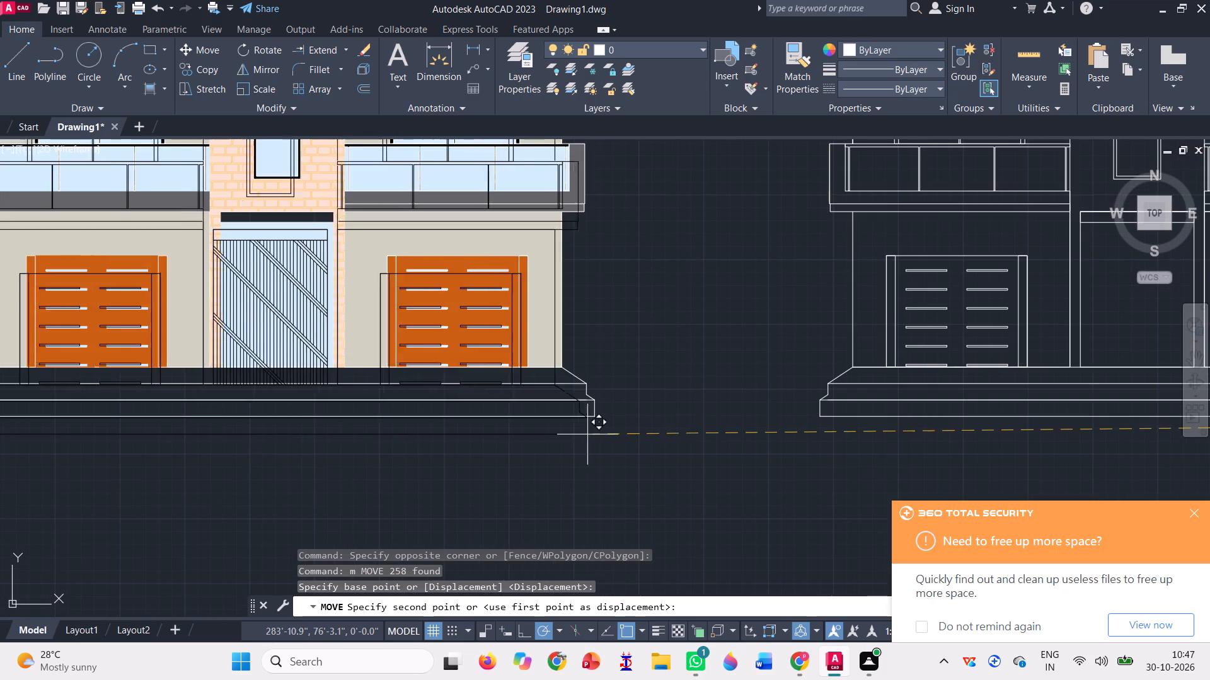
pyautogui.click(598, 417)
pyautogui.scroll(-3, 606, 439)
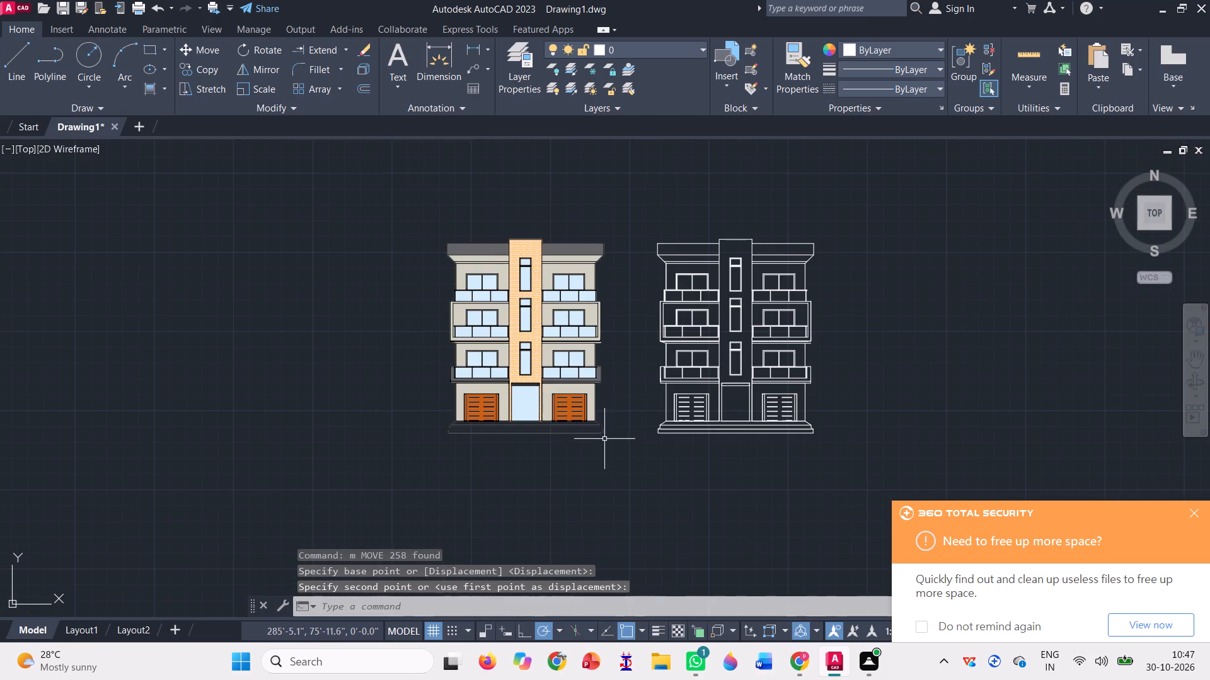
pyautogui.scroll(4, 544, 421)
pyautogui.scroll(-4, 415, 360)
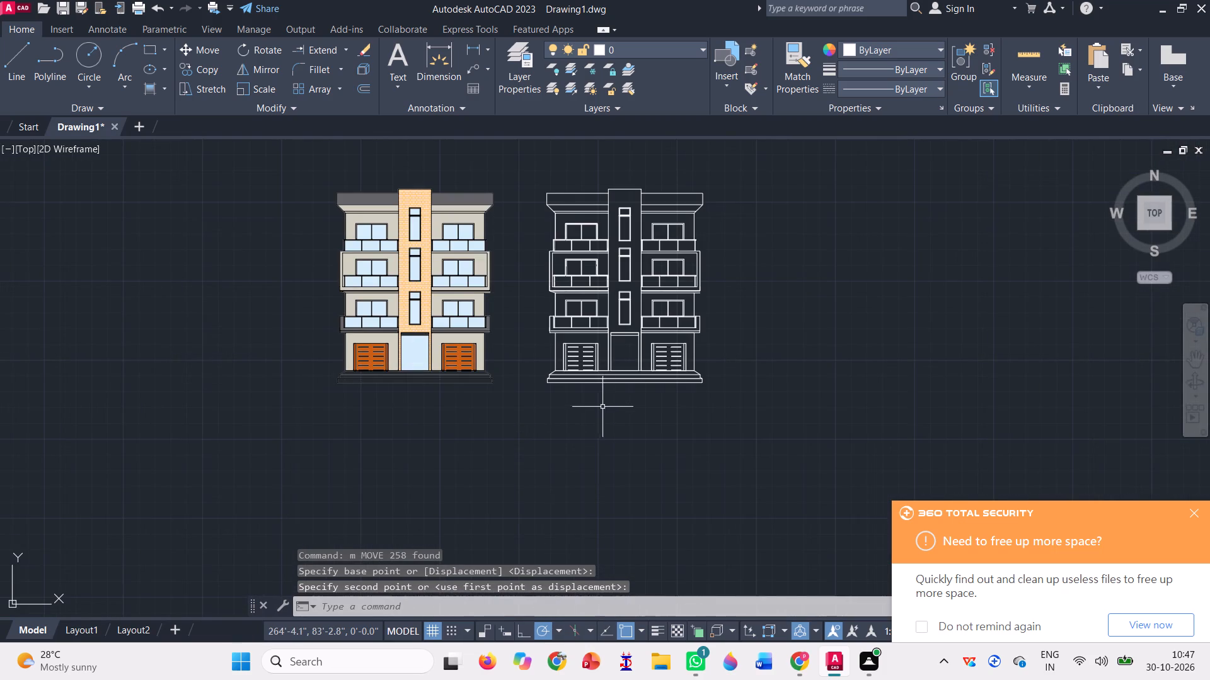
# Undo the move of the complete black line elevation onto the coloured elevation.
pyautogui.hotkey('ctrl', 'z')
pyautogui.hotkey('ctrl', 'z')
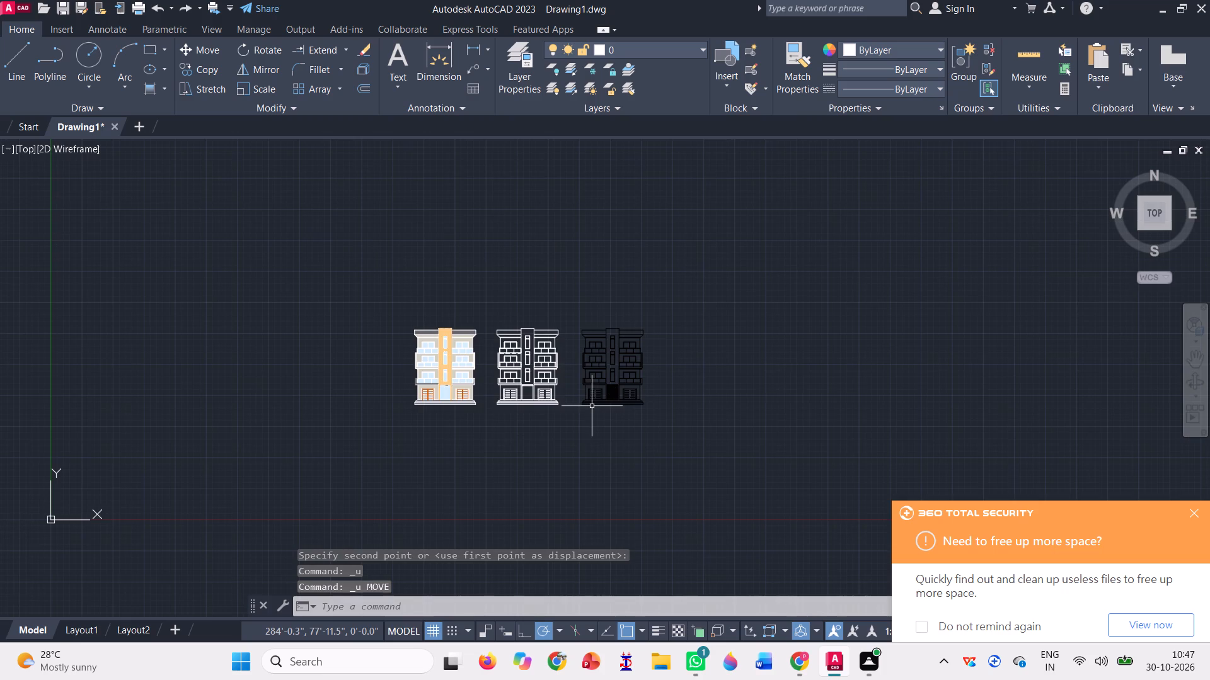
# Delete the light blue fill from the coloured elevation's entrance opening.
pyautogui.scroll(4, 458, 401)
pyautogui.click(372, 345)
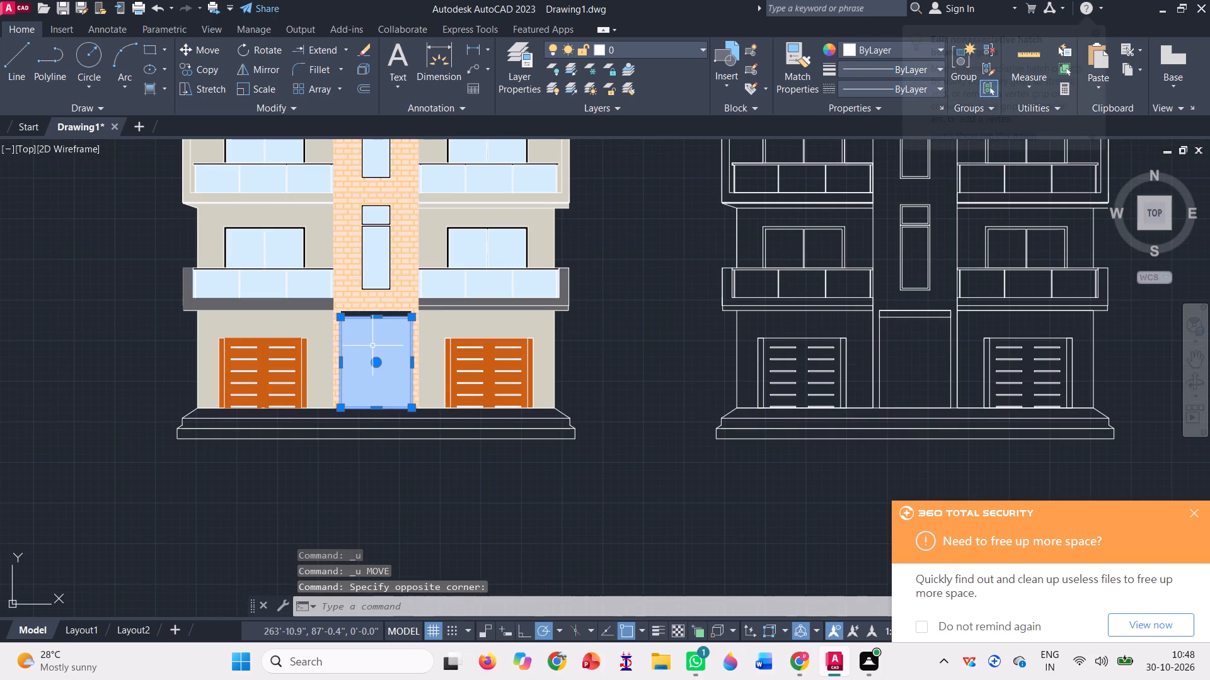
pyautogui.press('Delete')
pyautogui.scroll(-3, 372, 345)
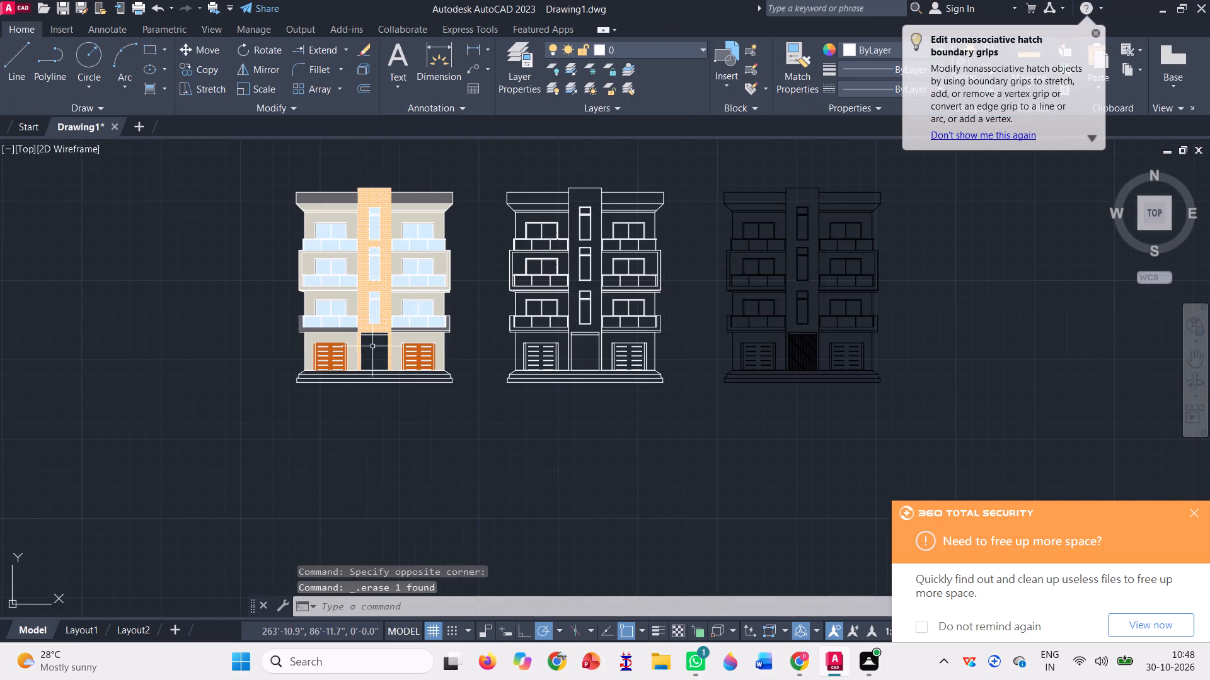
# Fill the first ten planks from the upper-left corner of the black elevation's door with a solid hatch coloured 209,236,250.
pyautogui.click(142, 91)
pyautogui.scroll(2, 197, 66)
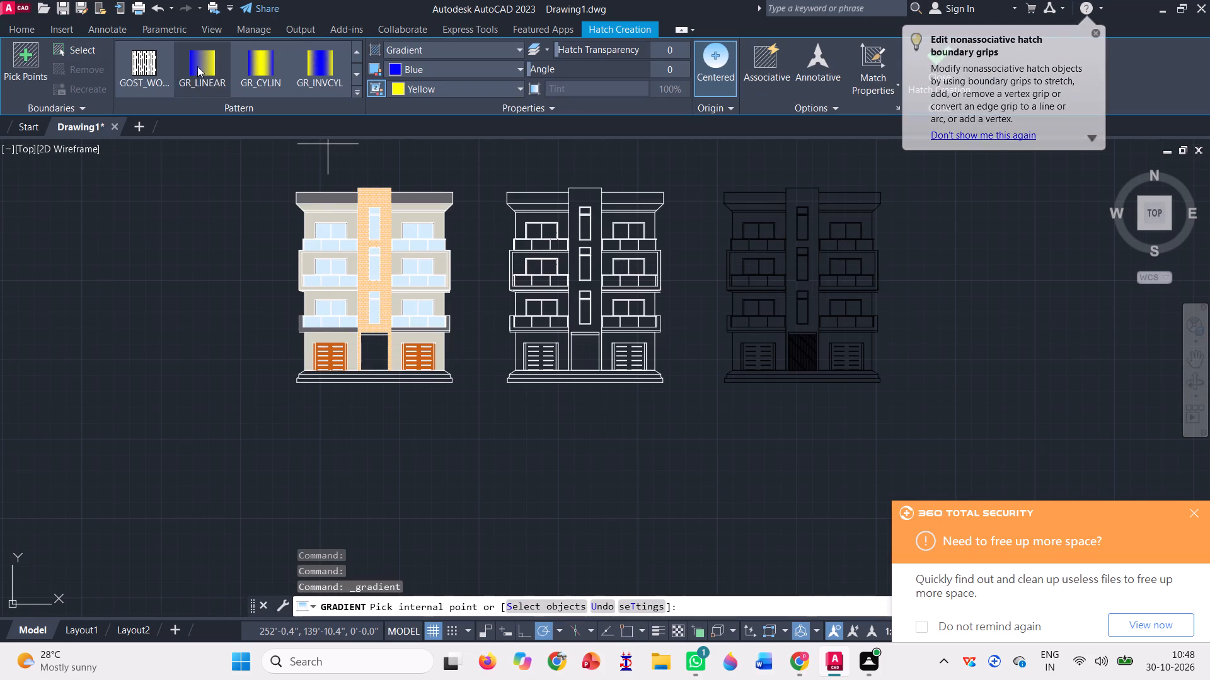
pyautogui.scroll(9, 197, 66)
pyautogui.scroll(5, 144, 70)
pyautogui.click(144, 69)
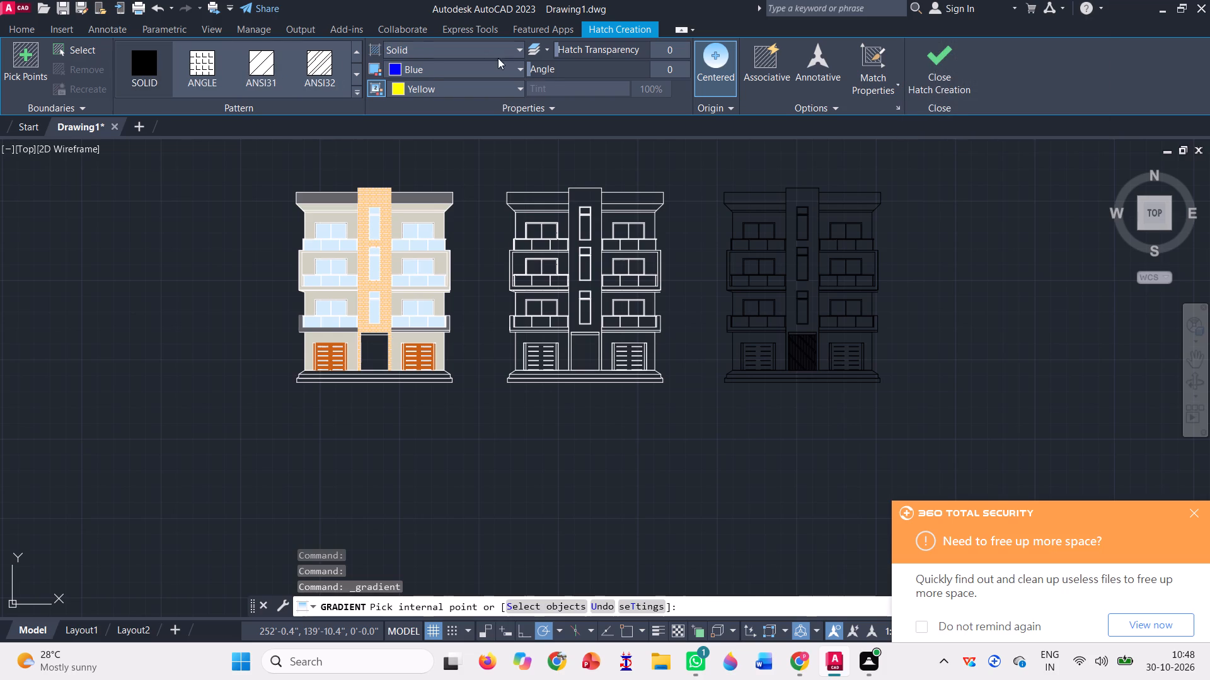
pyautogui.click(432, 69)
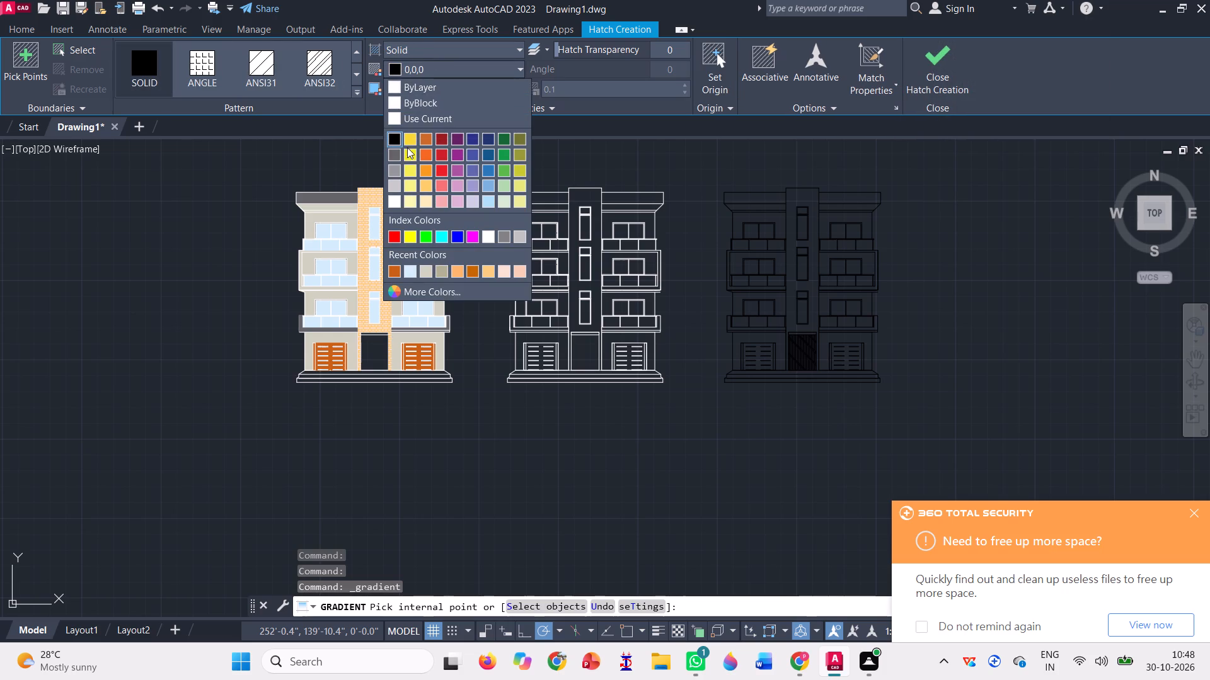
pyautogui.click(405, 270)
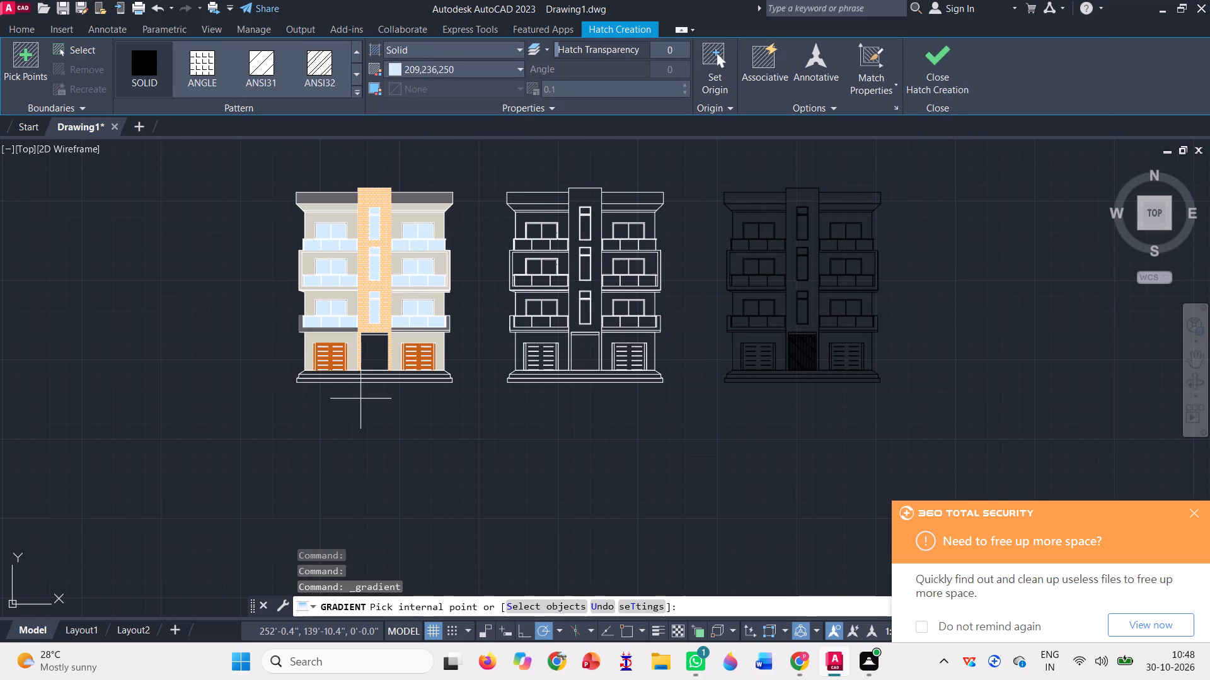
pyautogui.scroll(2, 386, 390)
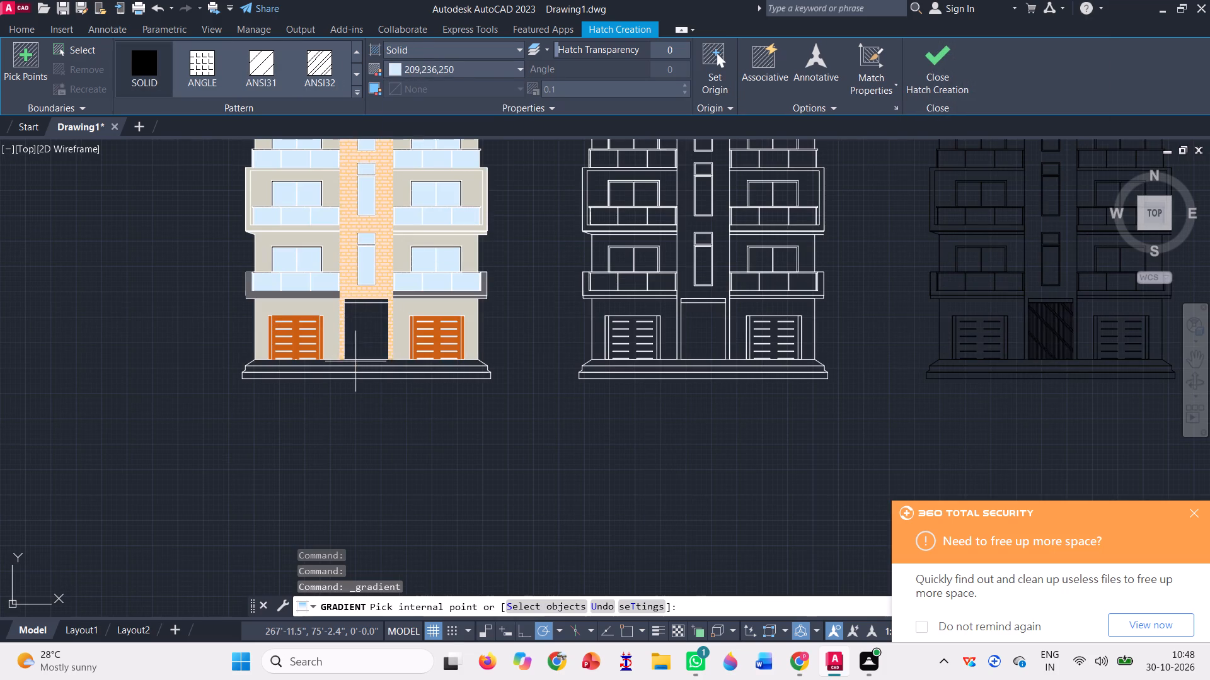
pyautogui.scroll(-2, 357, 331)
pyautogui.scroll(2, 846, 344)
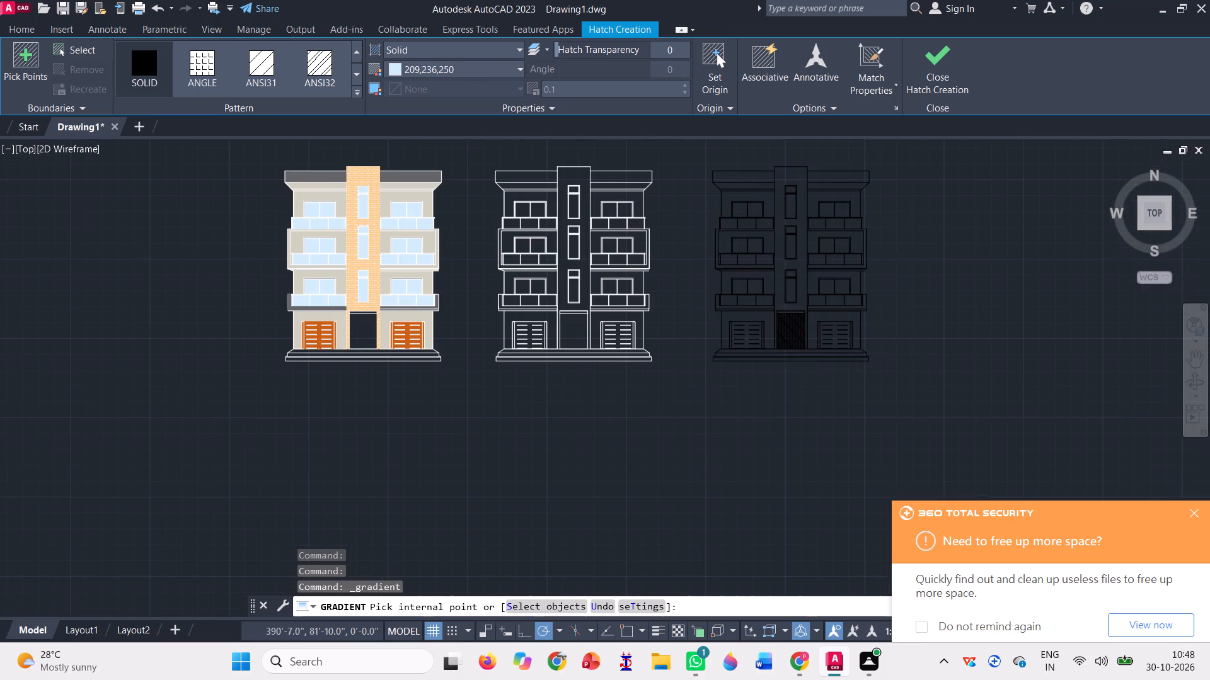
pyautogui.scroll(2, 844, 343)
pyautogui.scroll(-1, 540, 340)
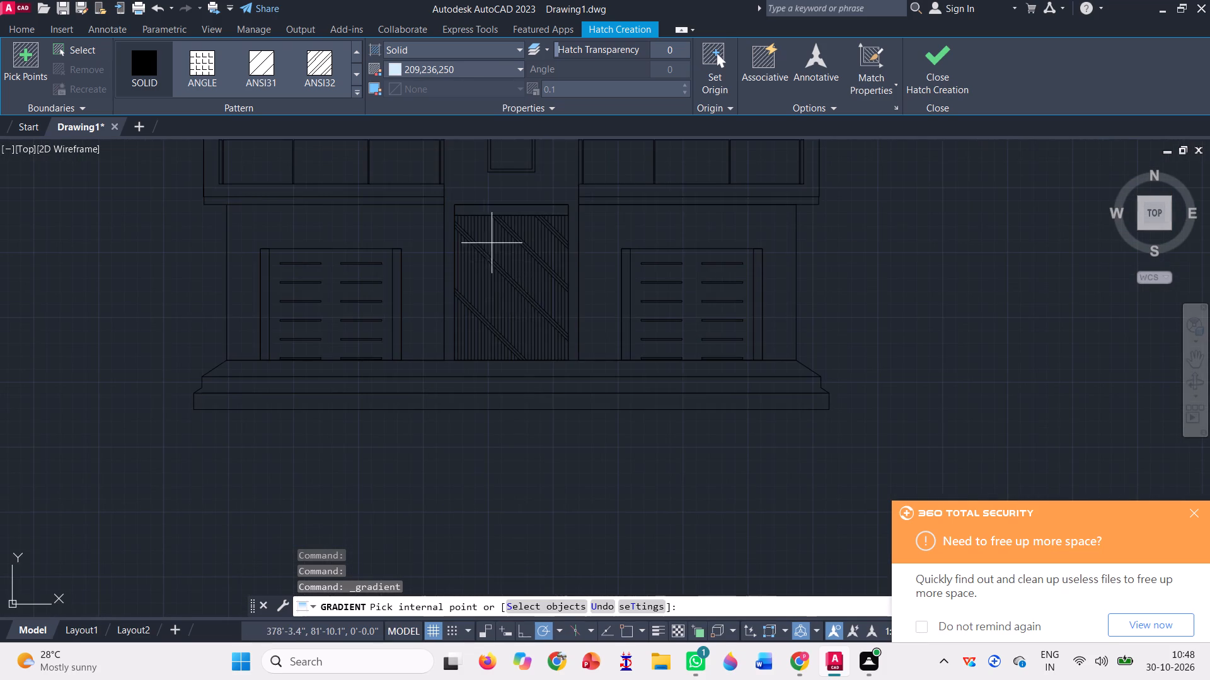
pyautogui.scroll(4, 477, 210)
pyautogui.scroll(3, 321, 272)
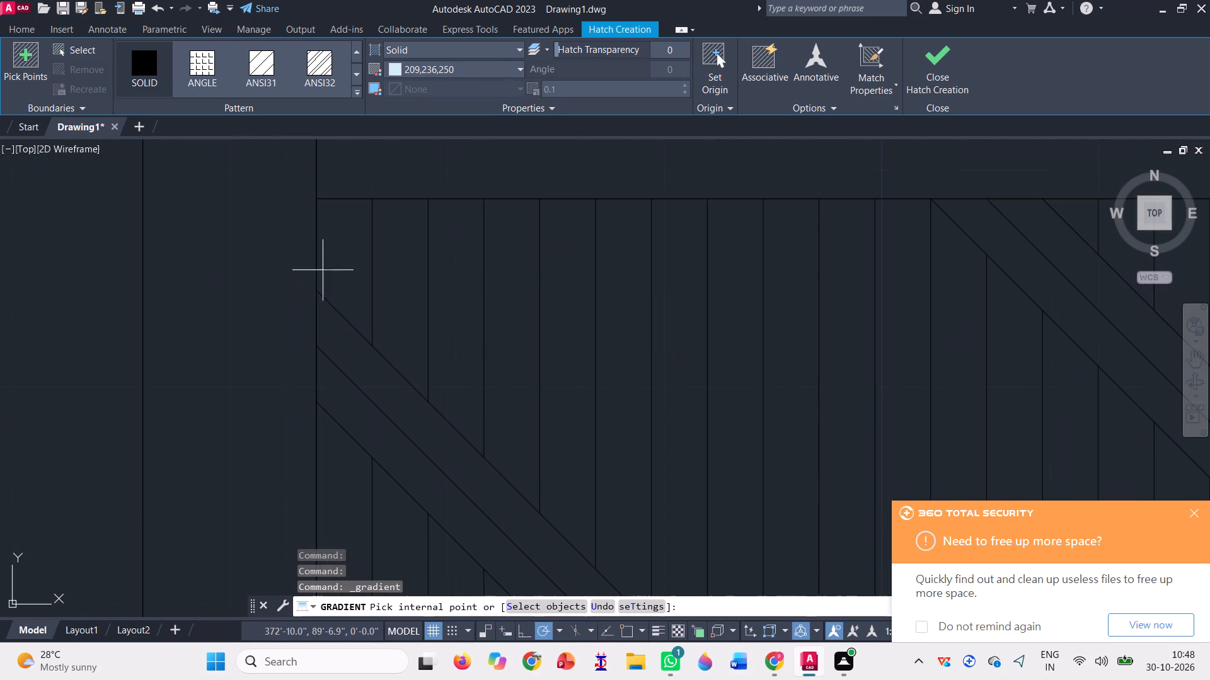
pyautogui.click(347, 233)
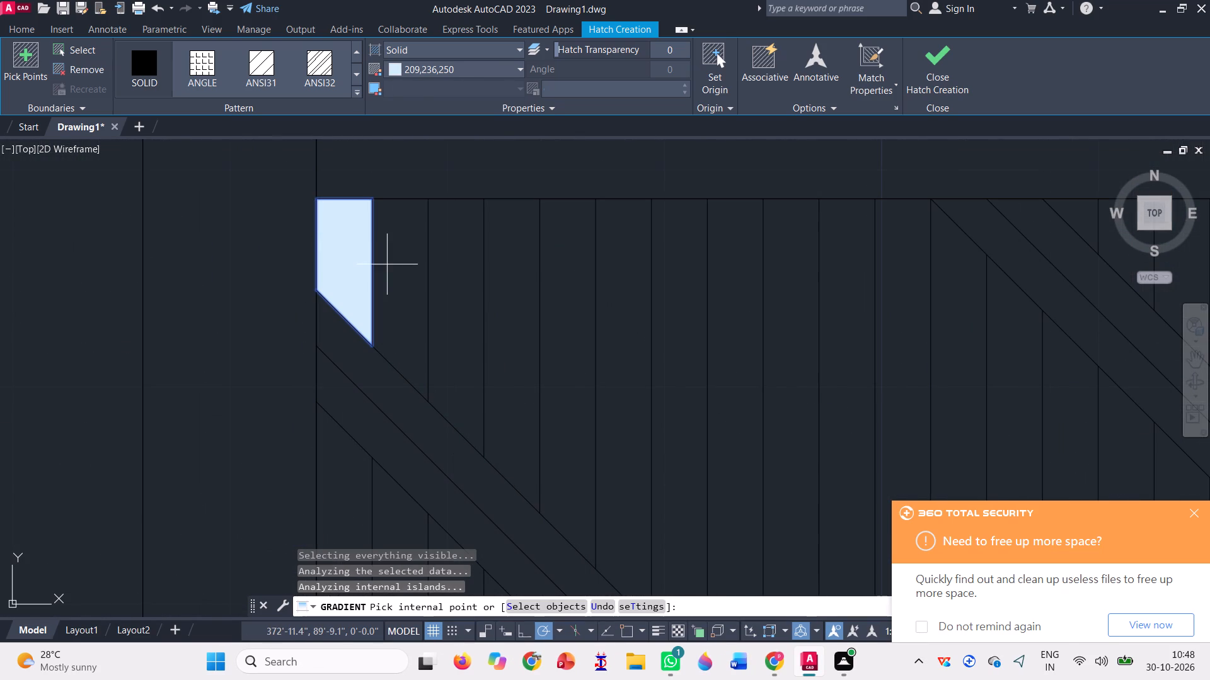
pyautogui.click(400, 282)
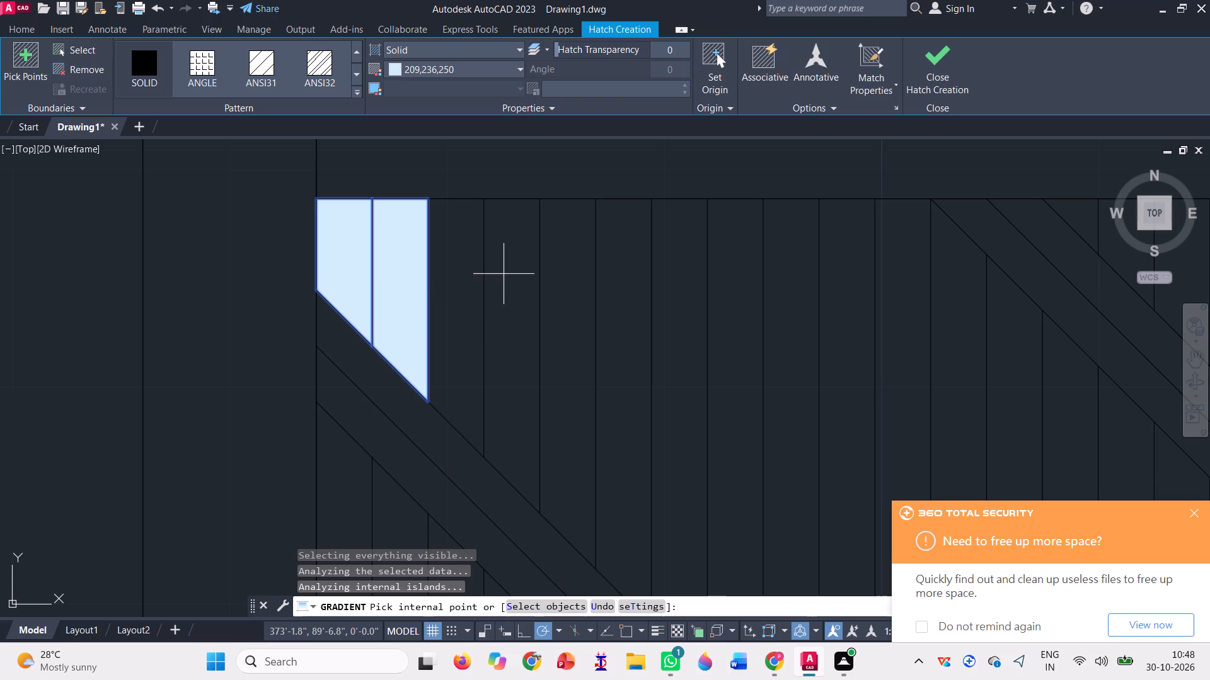
pyautogui.click(464, 248)
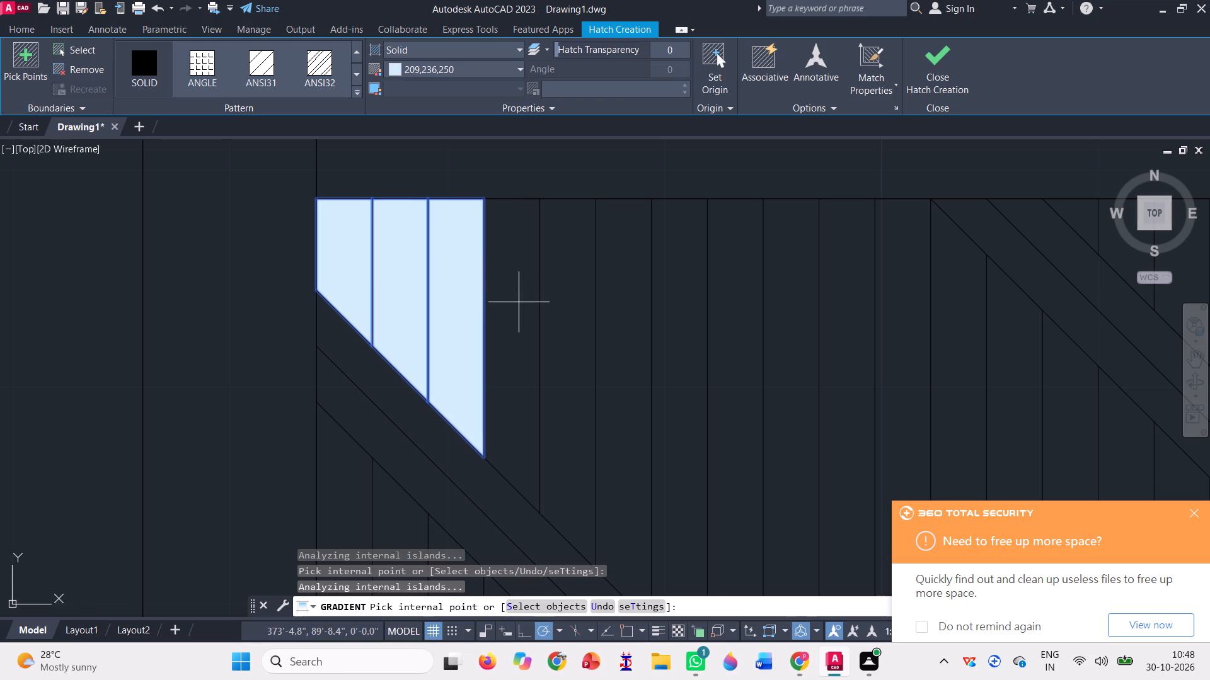
pyautogui.click(521, 308)
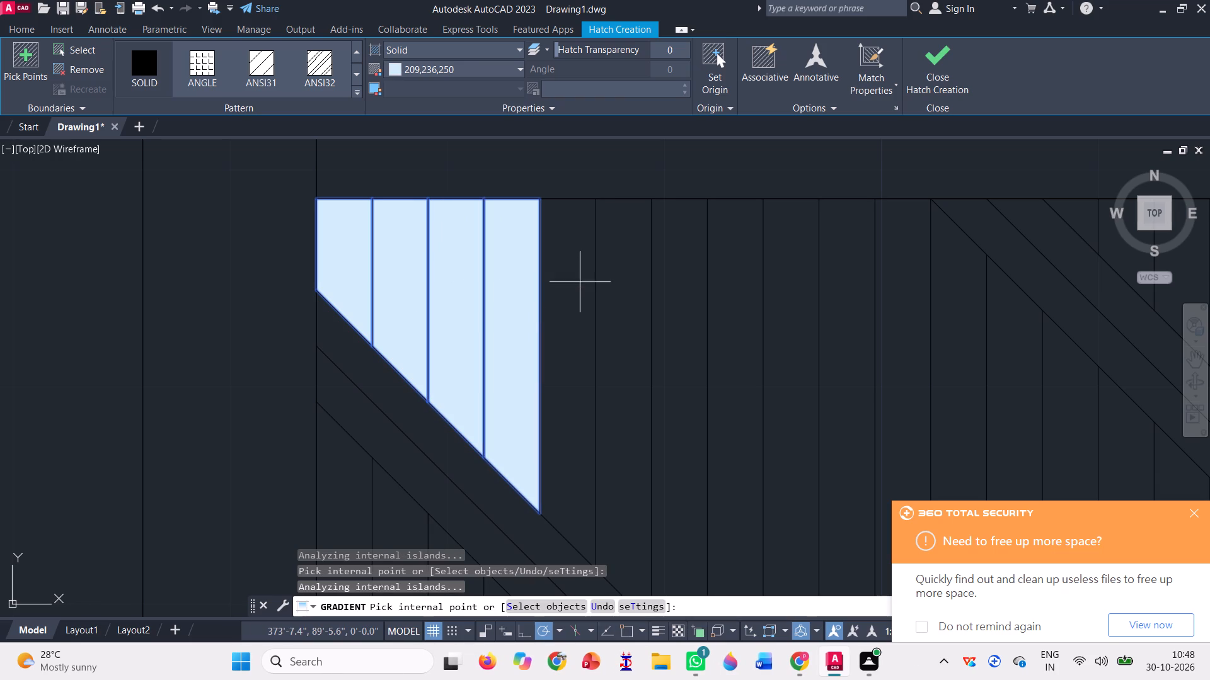
pyautogui.click(580, 281)
pyautogui.click(630, 312)
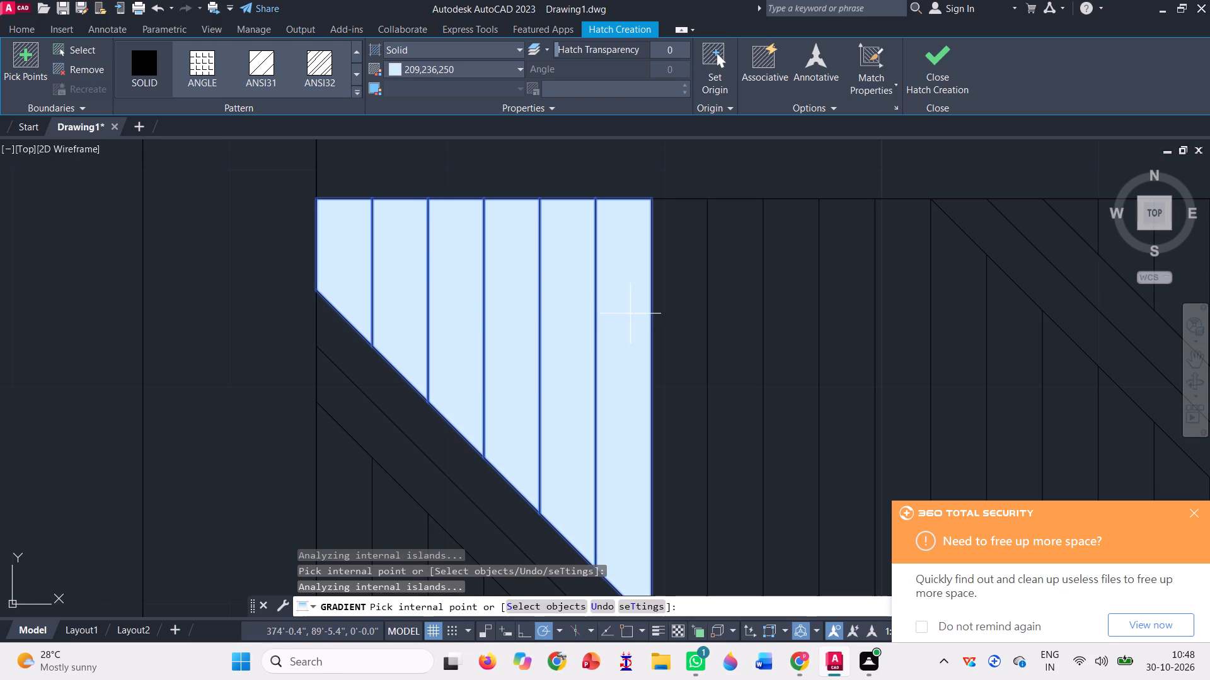
pyautogui.click(679, 308)
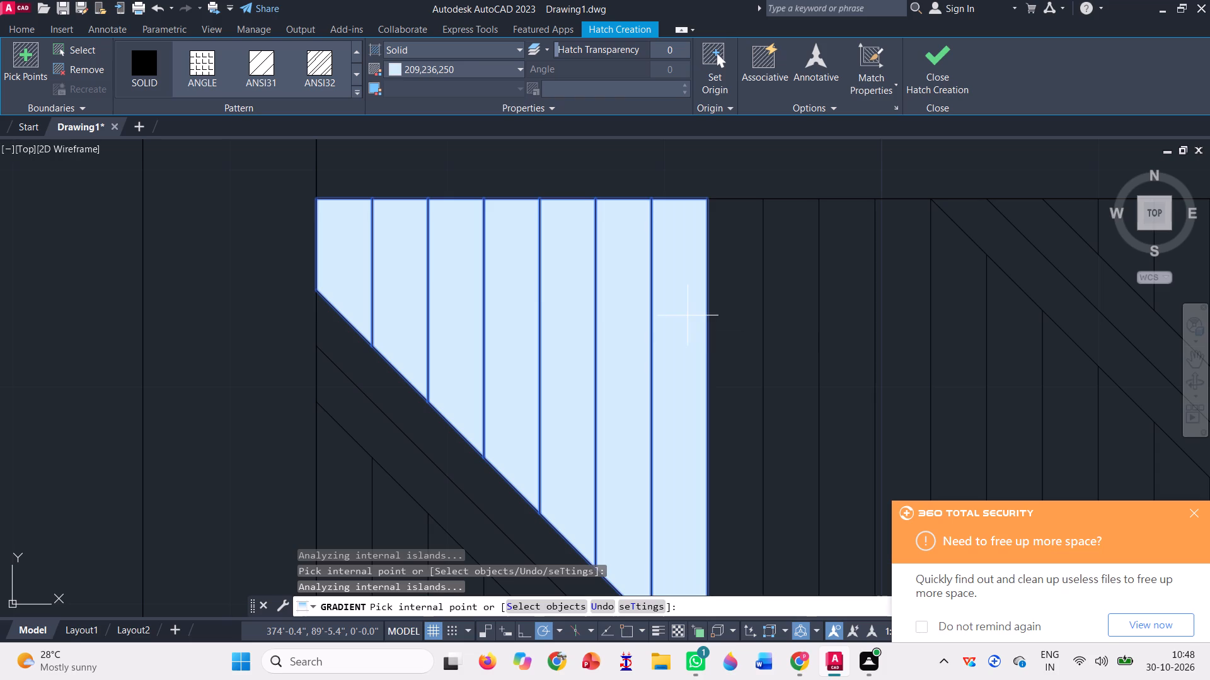
pyautogui.click(741, 331)
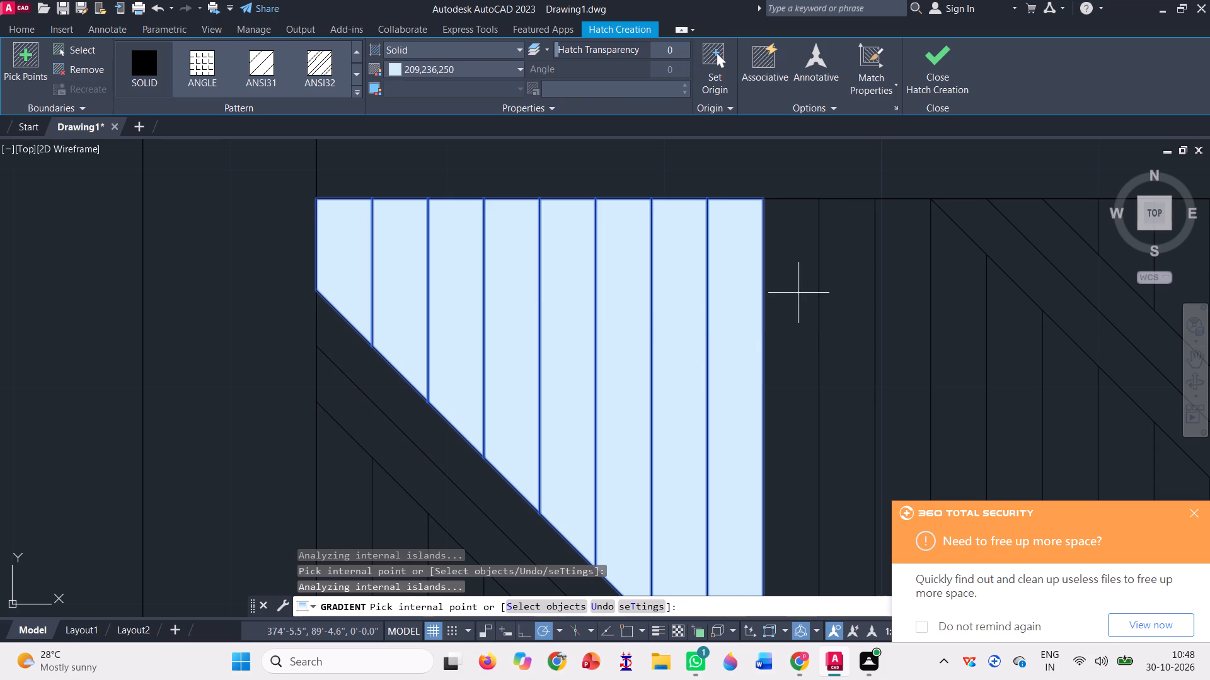
pyautogui.click(798, 286)
pyautogui.click(850, 266)
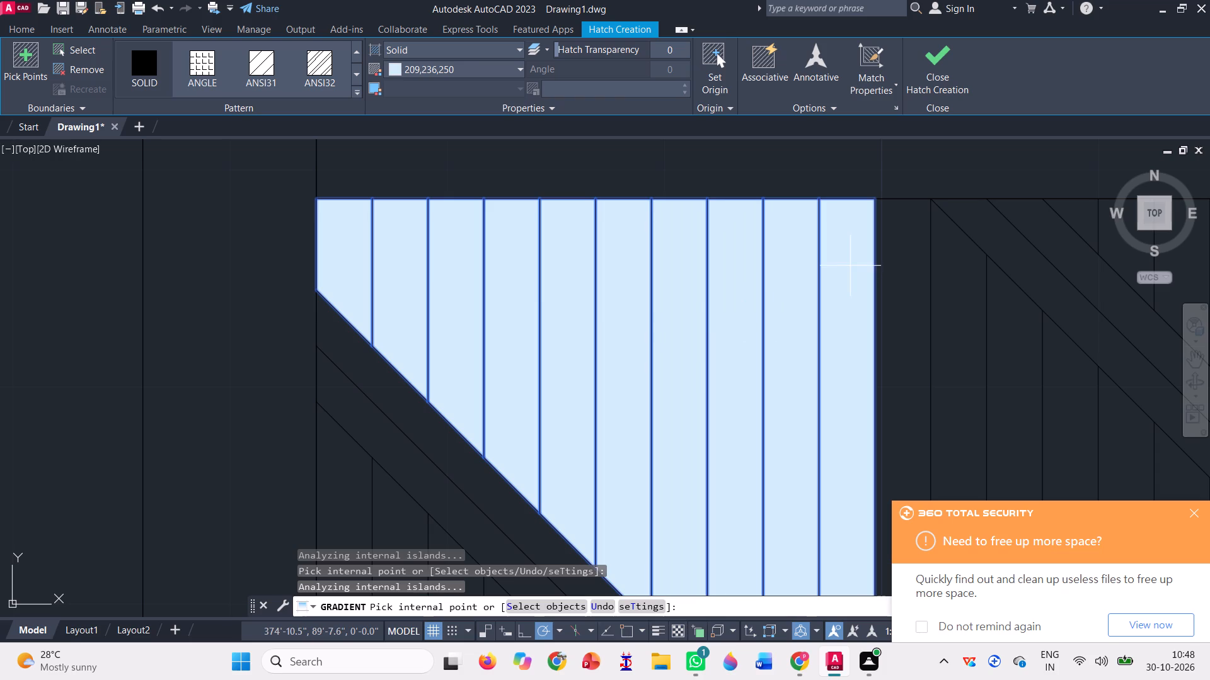
# Extend the light blue hatch across the following door planks, between the left and middle diagonal bands.
pyautogui.scroll(-3, 450, 249)
pyautogui.scroll(1, 722, 280)
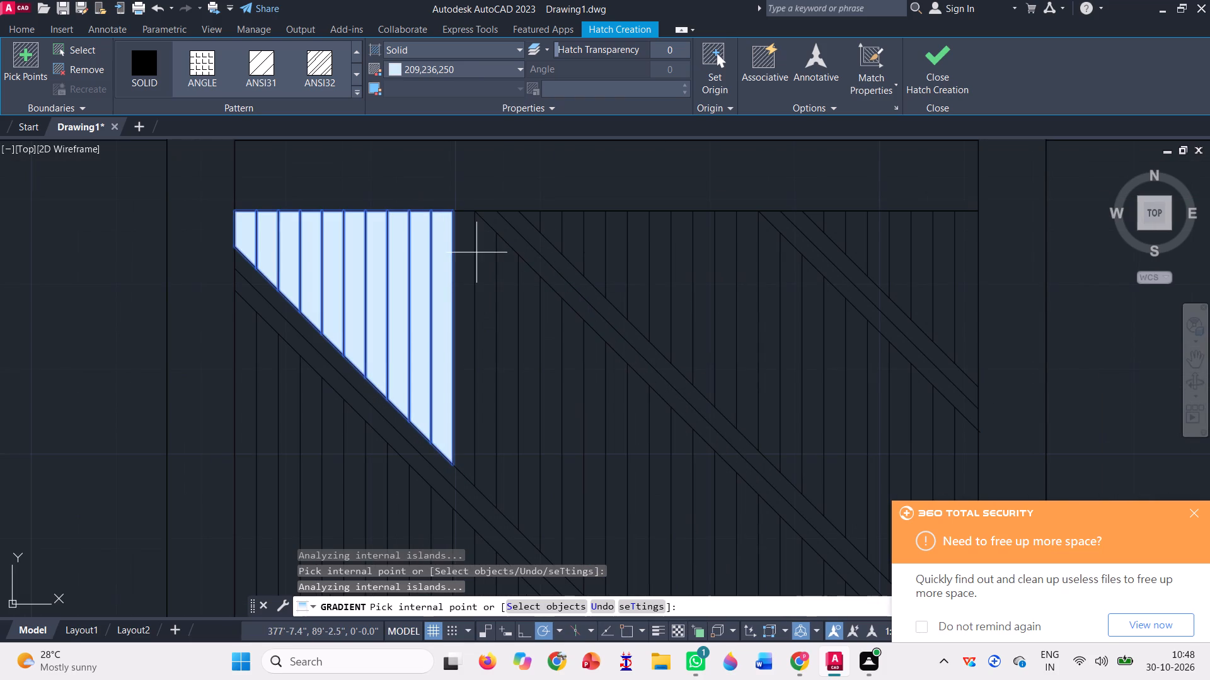
pyautogui.scroll(1, 476, 252)
pyautogui.click(458, 236)
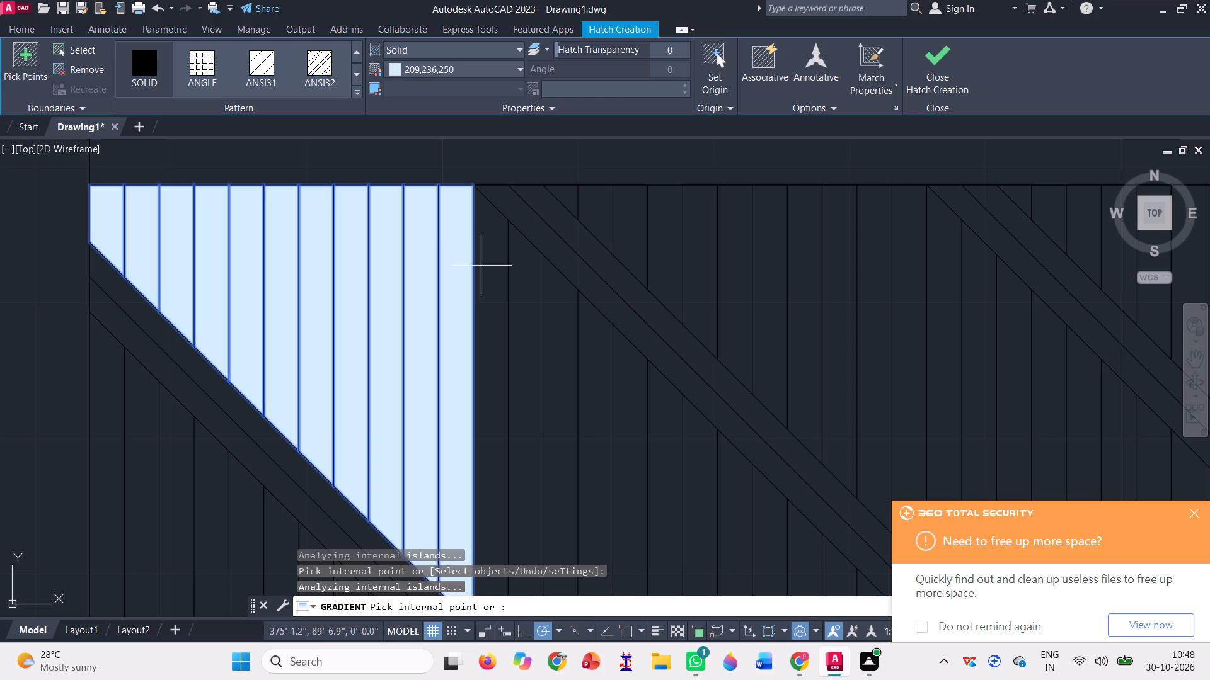
pyautogui.click(502, 278)
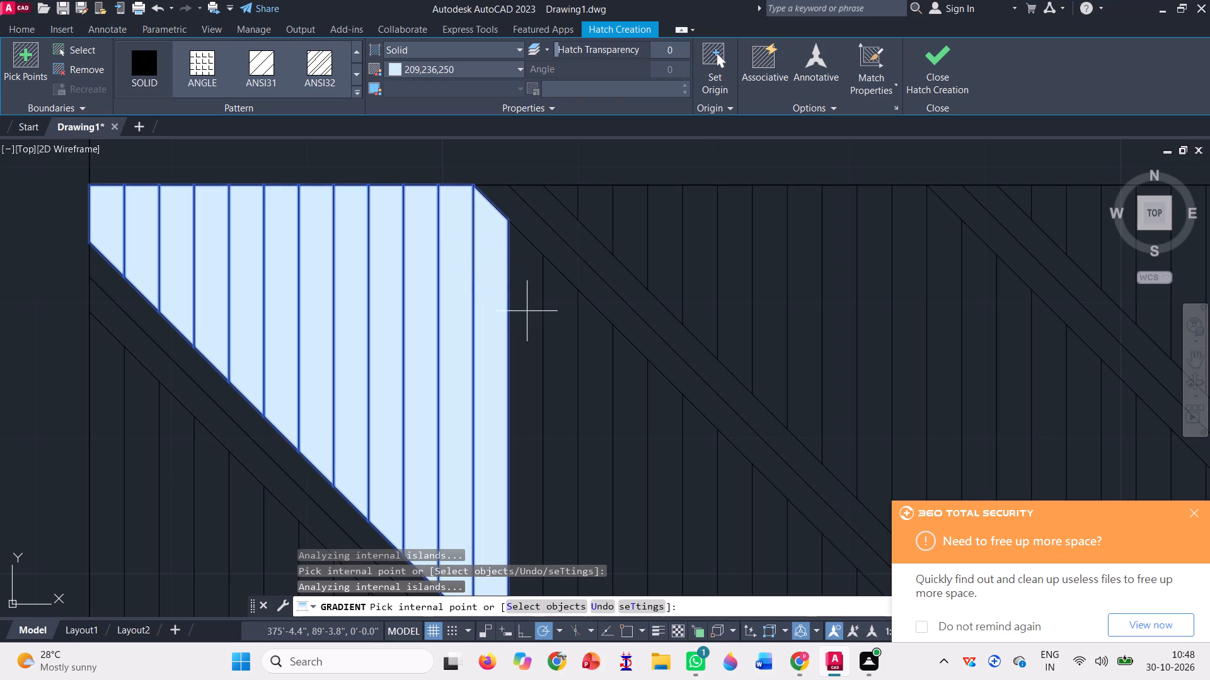
pyautogui.click(527, 310)
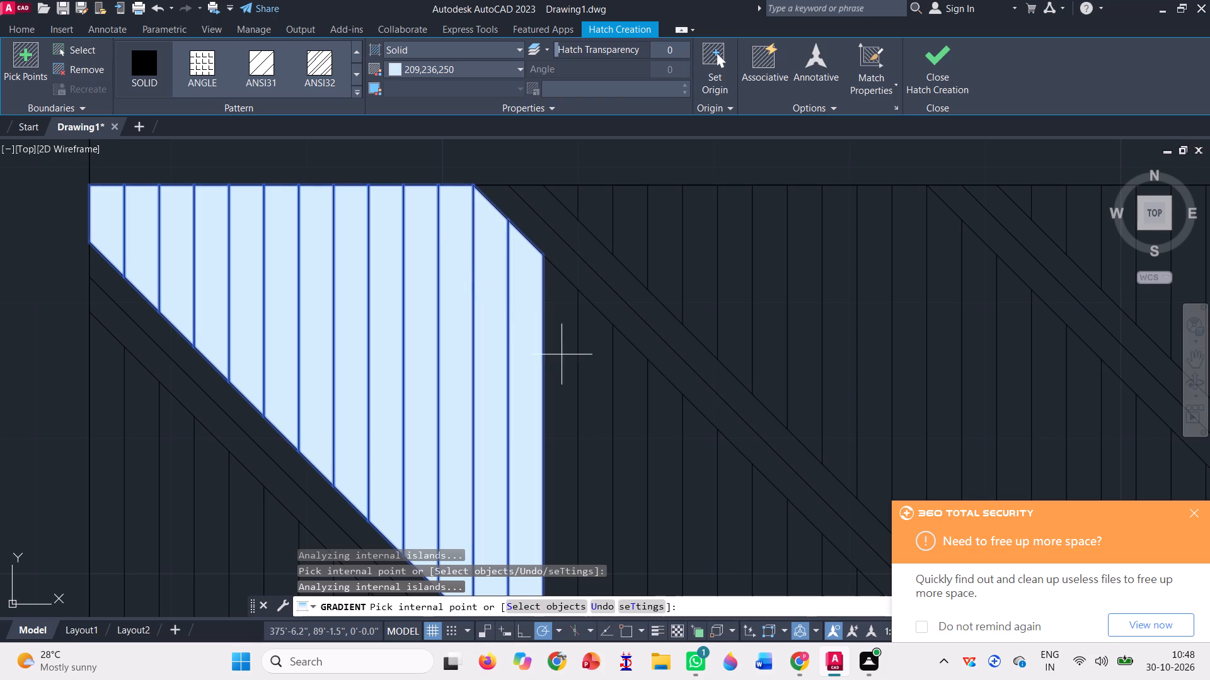
pyautogui.click(563, 355)
pyautogui.click(594, 406)
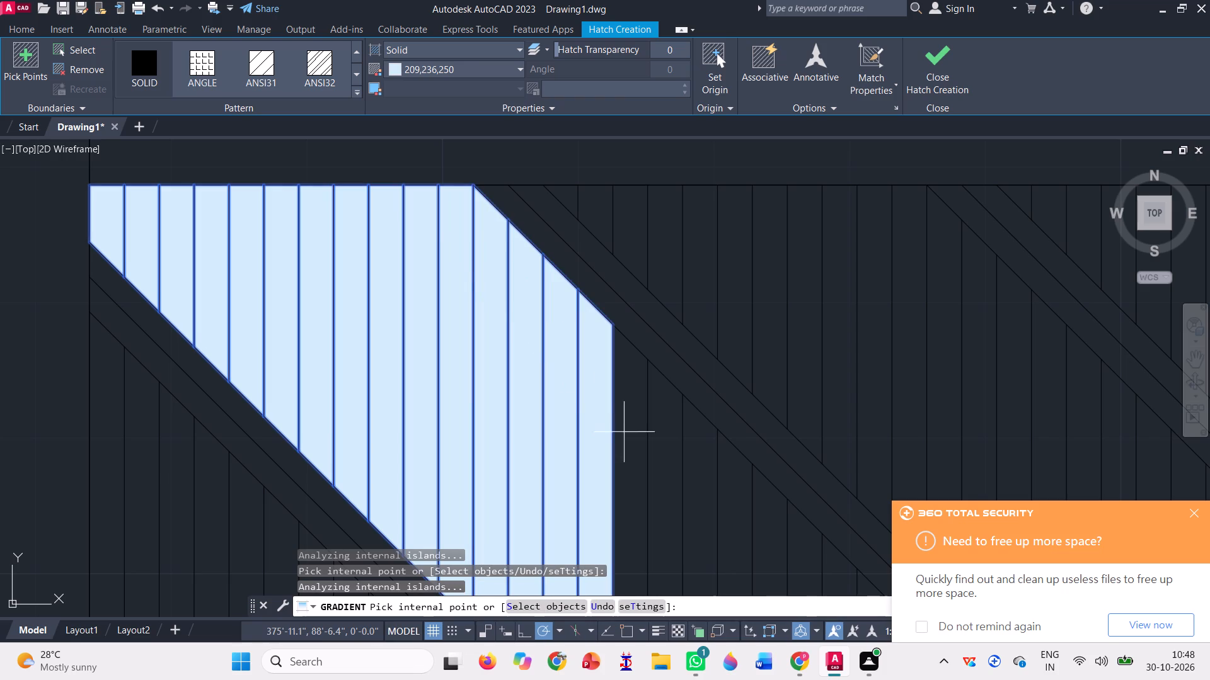
pyautogui.click(630, 437)
pyautogui.click(665, 460)
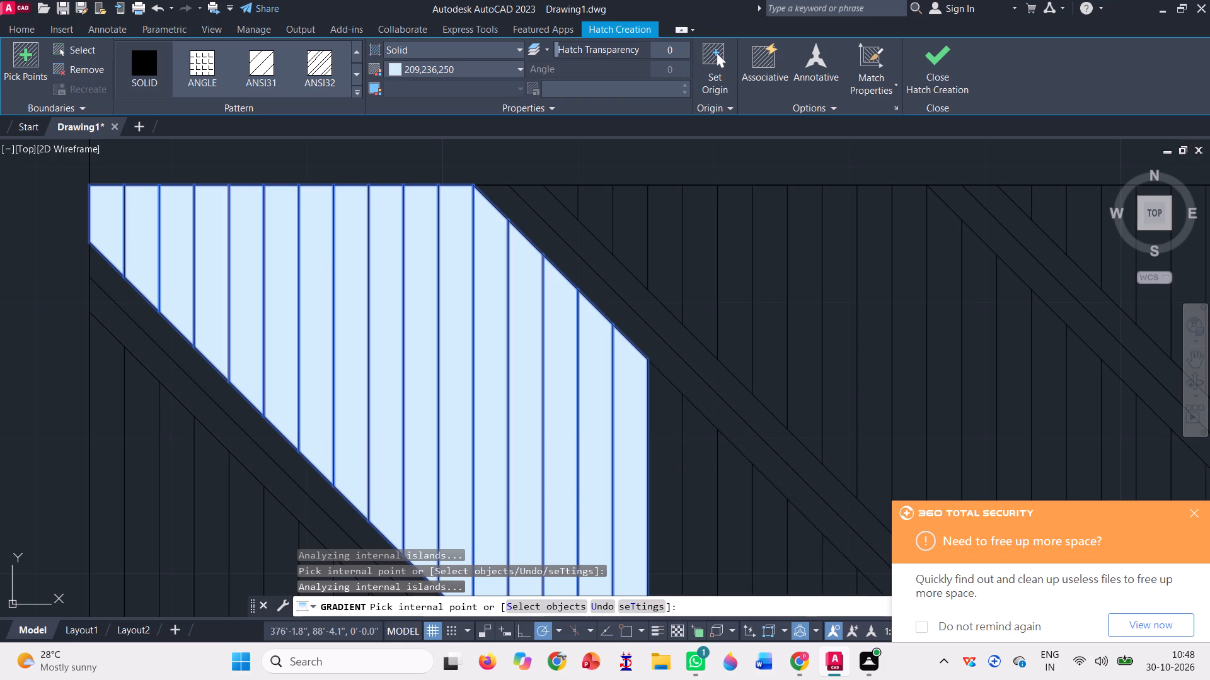
# Fill the door's upper-right area and the small planks beside the top of the middle diagonal band with the same light blue.
pyautogui.scroll(-5, 633, 449)
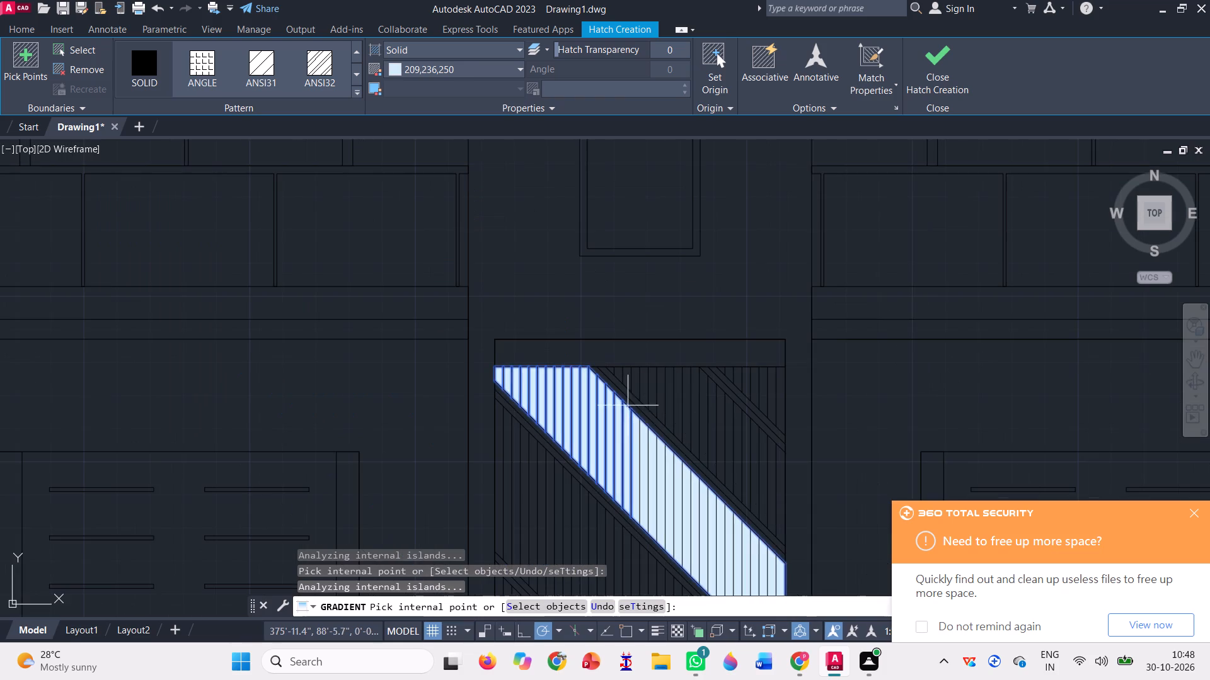
pyautogui.scroll(-1, 568, 366)
pyautogui.scroll(4, 690, 369)
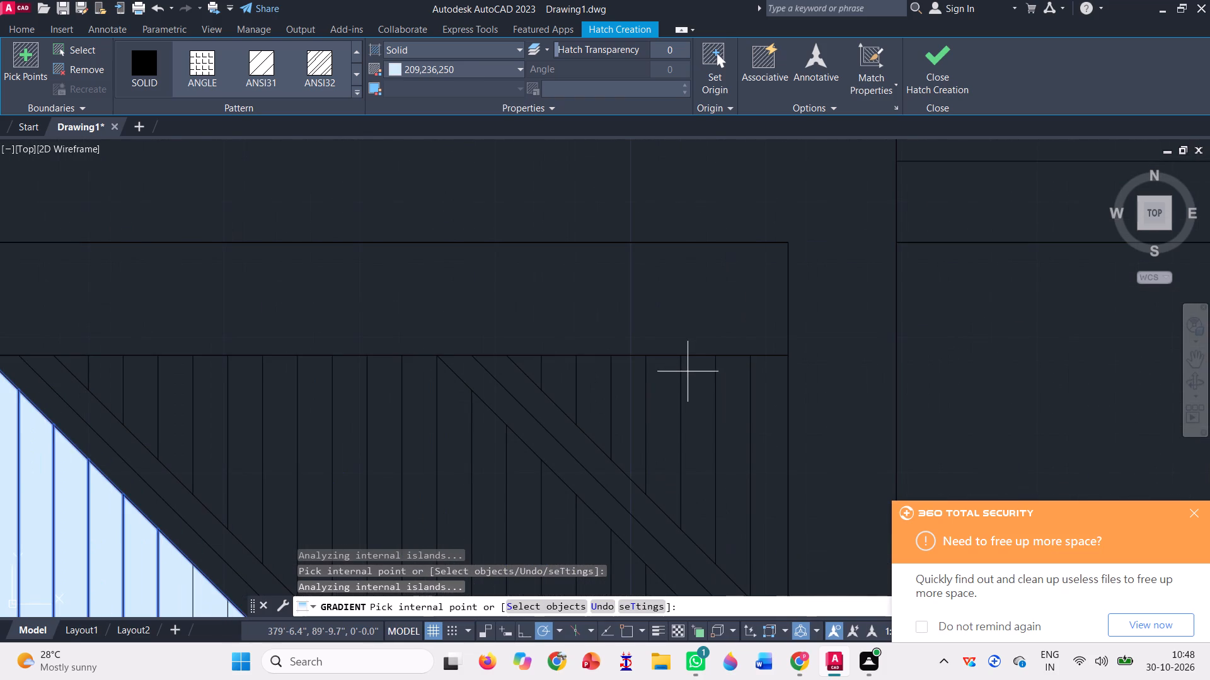
pyautogui.click(768, 421)
pyautogui.scroll(-3, 517, 425)
pyautogui.scroll(3, 263, 404)
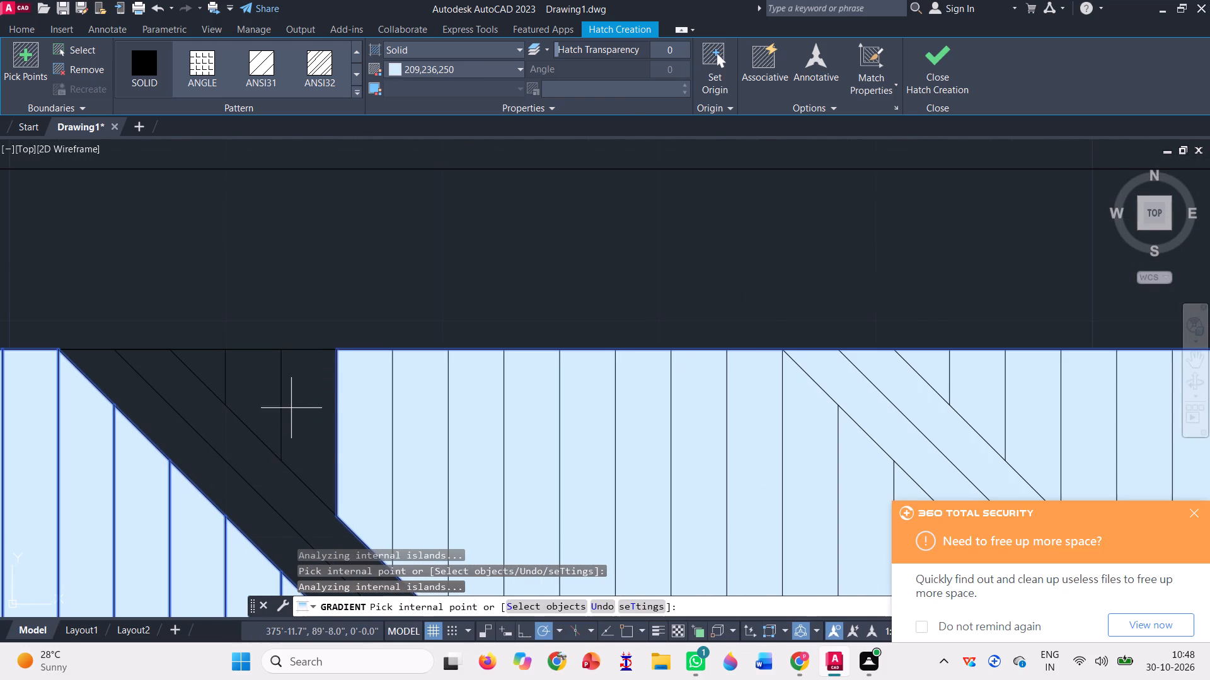
pyautogui.click(294, 404)
pyautogui.click(244, 380)
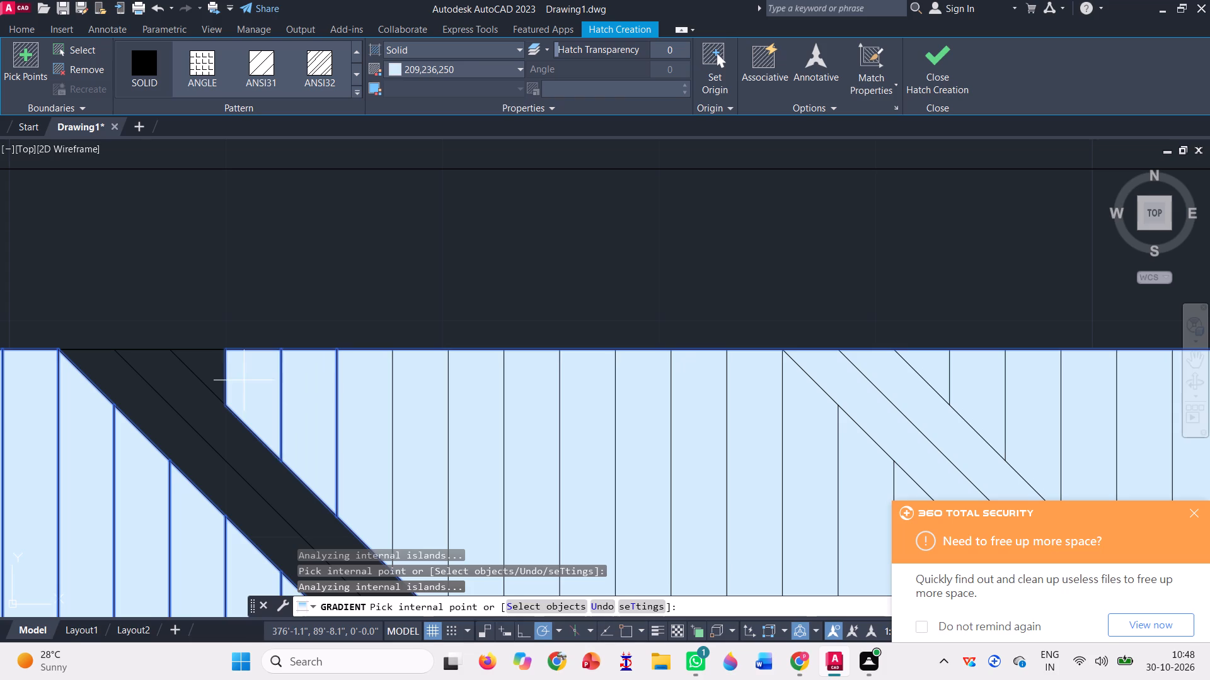
pyautogui.click(203, 368)
# Fill both strips of the door's middle diagonal band with the same solid light blue.
pyautogui.scroll(-3, 427, 388)
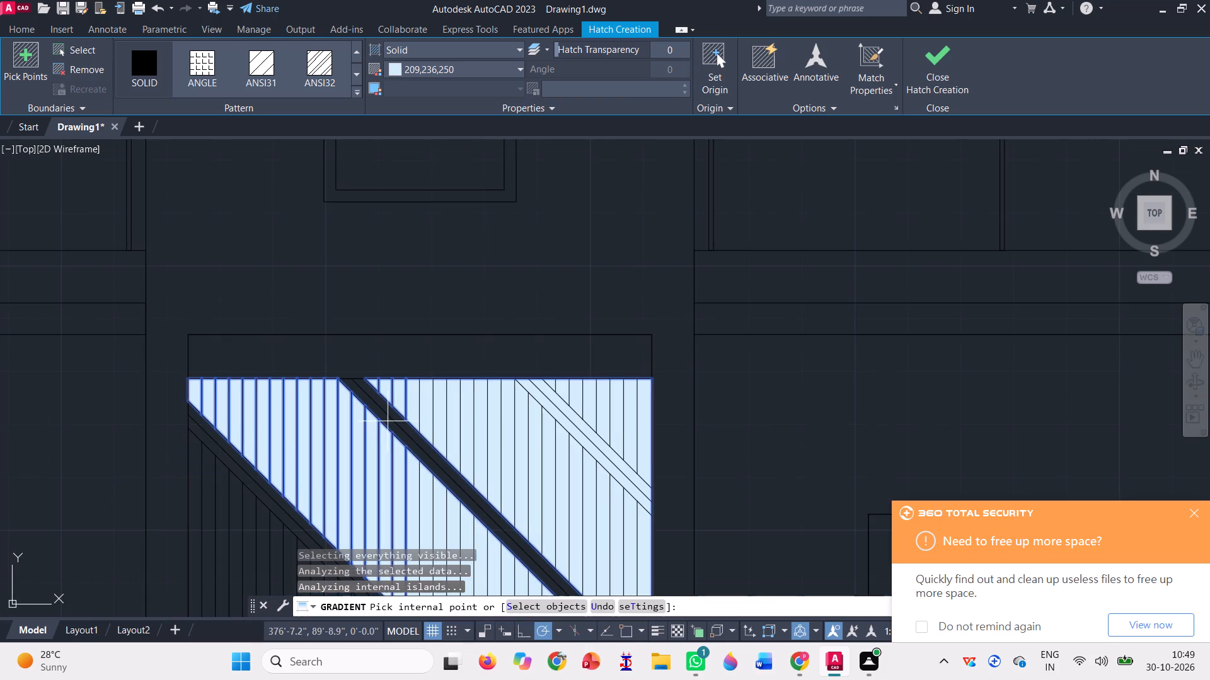
pyautogui.scroll(3, 388, 423)
pyautogui.scroll(4, 343, 375)
pyautogui.click(365, 341)
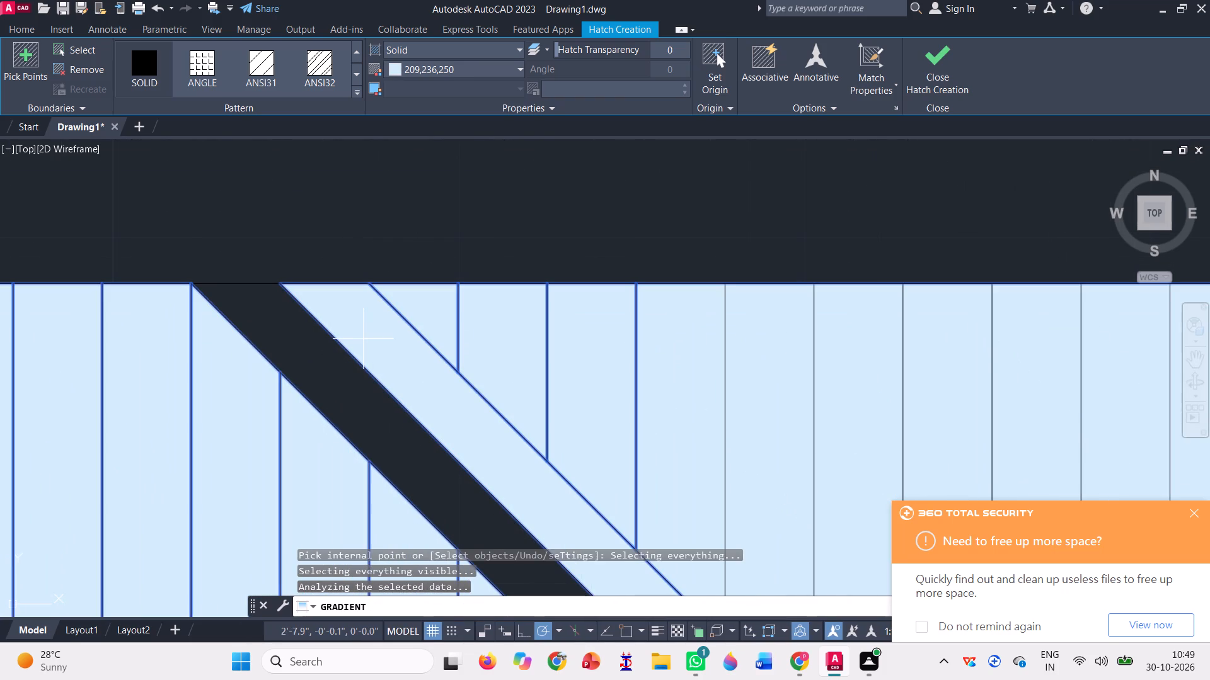
pyautogui.click(299, 368)
# Pick the middle diagonal band's upper strip and the plank area below it for the light blue hatch, and finish the hatch.
pyautogui.scroll(-2, 427, 297)
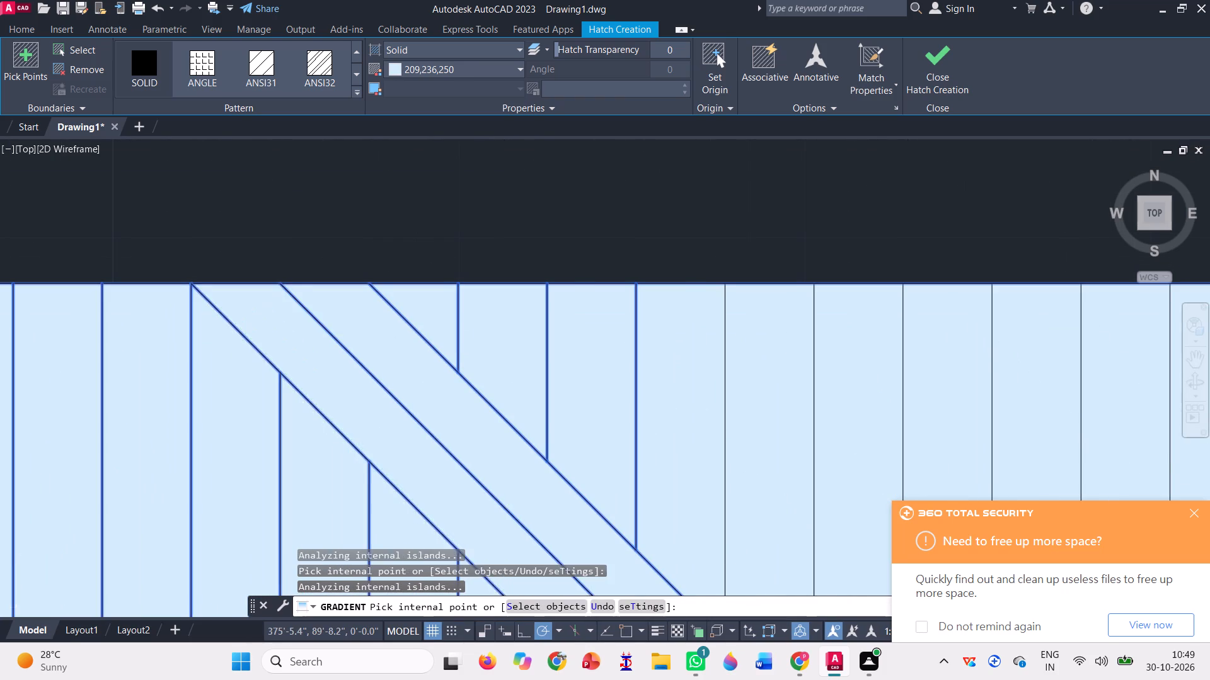
pyautogui.scroll(-9, 427, 297)
pyautogui.scroll(3, 464, 385)
pyautogui.scroll(-2, 519, 374)
pyautogui.scroll(4, 445, 243)
pyautogui.scroll(3, 476, 348)
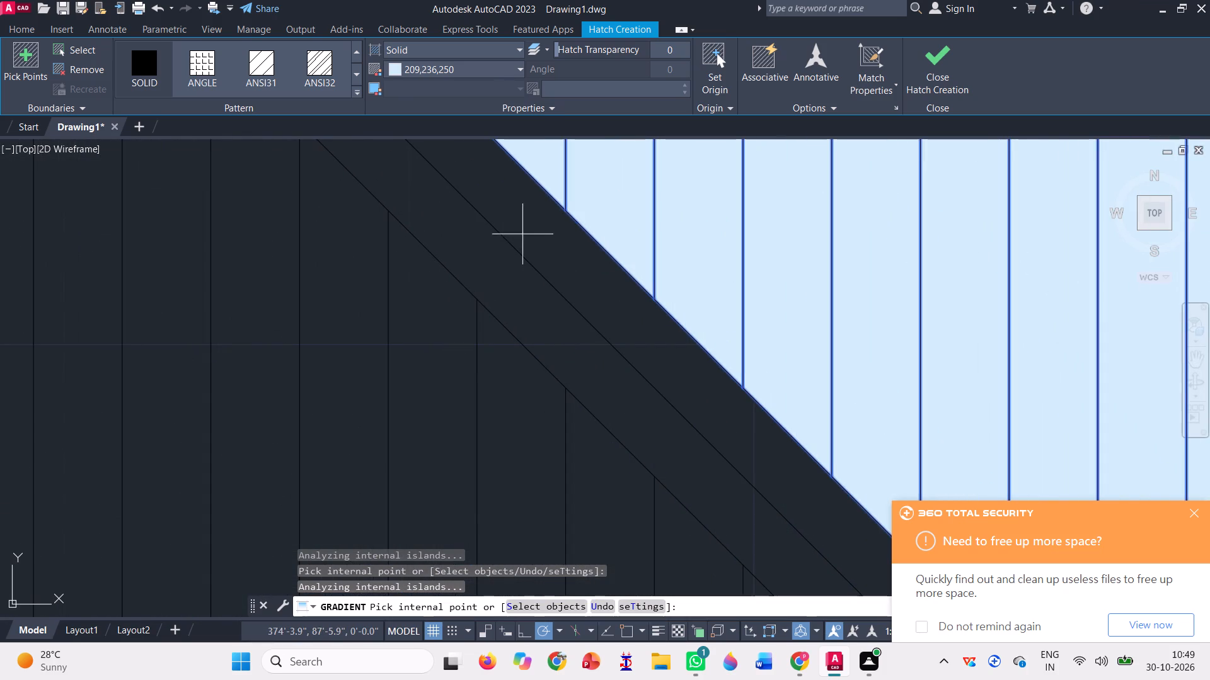
pyautogui.click(522, 234)
pyautogui.scroll(-8, 470, 312)
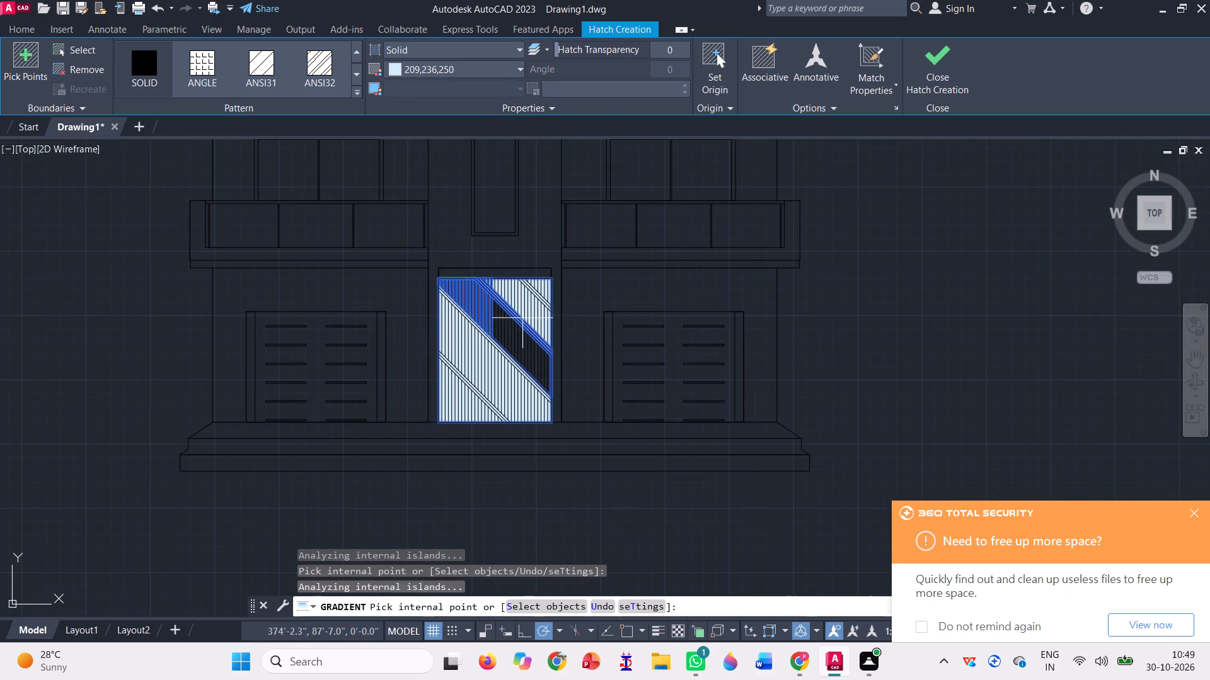
pyautogui.scroll(4, 541, 348)
pyautogui.scroll(-2, 483, 358)
pyautogui.scroll(2, 511, 349)
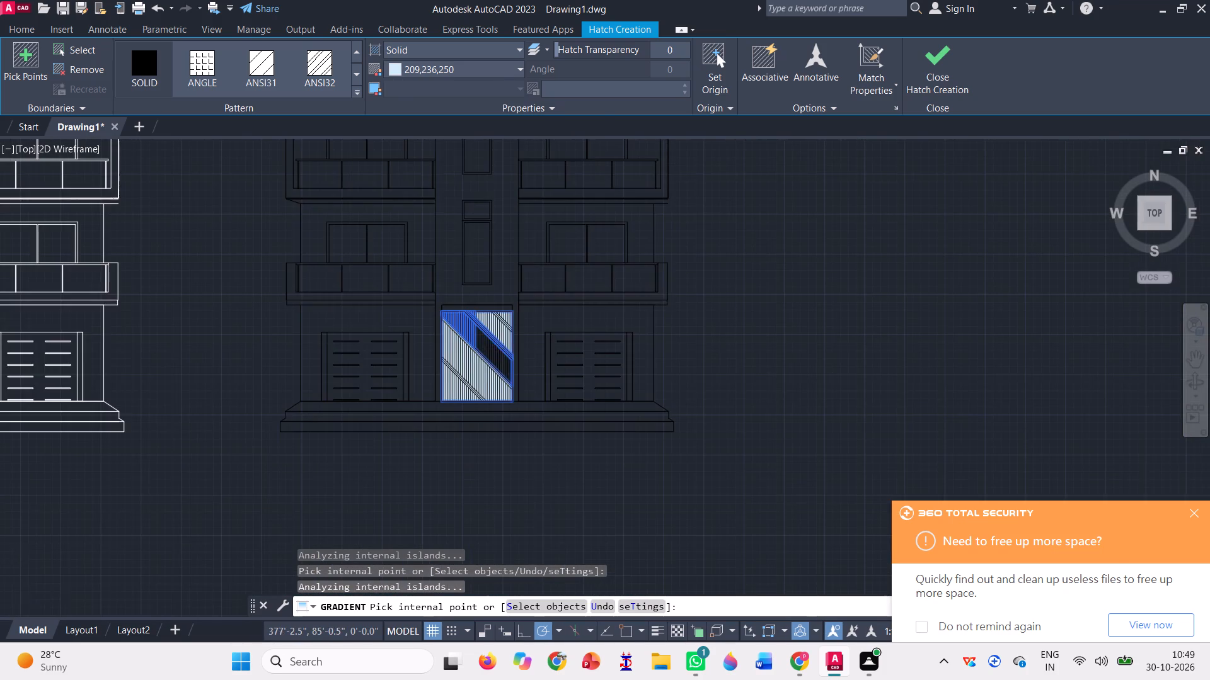
pyautogui.scroll(2, 511, 349)
pyautogui.scroll(4, 496, 402)
pyautogui.click(519, 351)
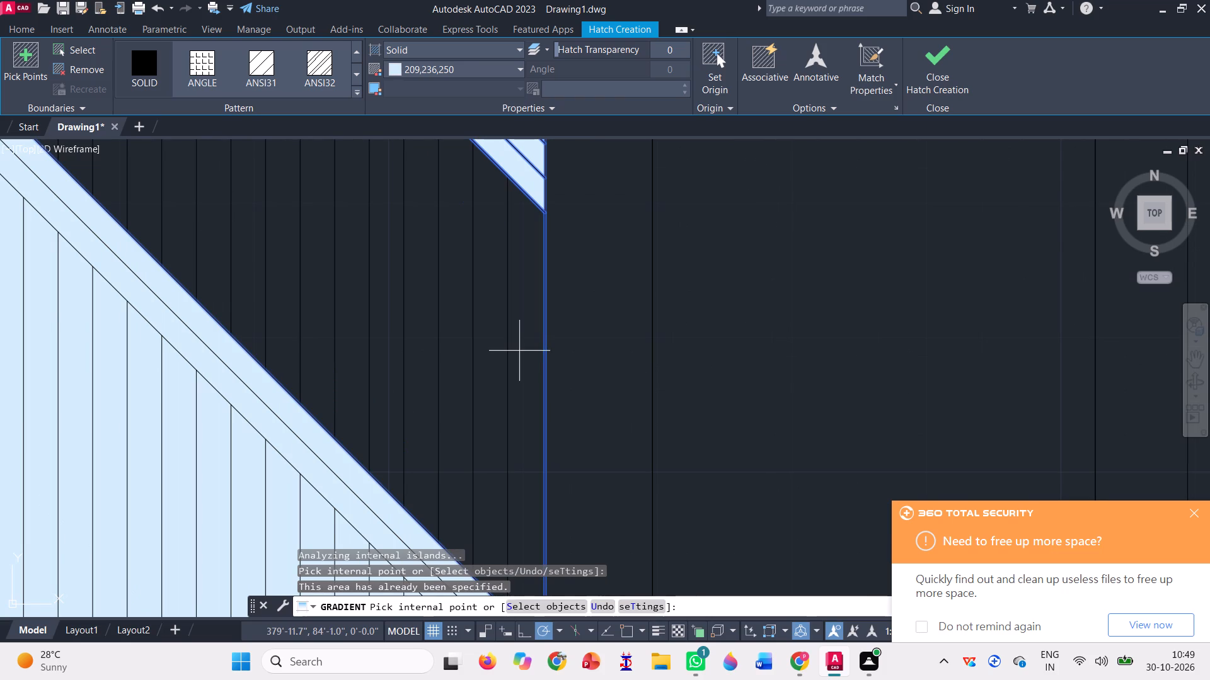
pyautogui.scroll(-7, 505, 353)
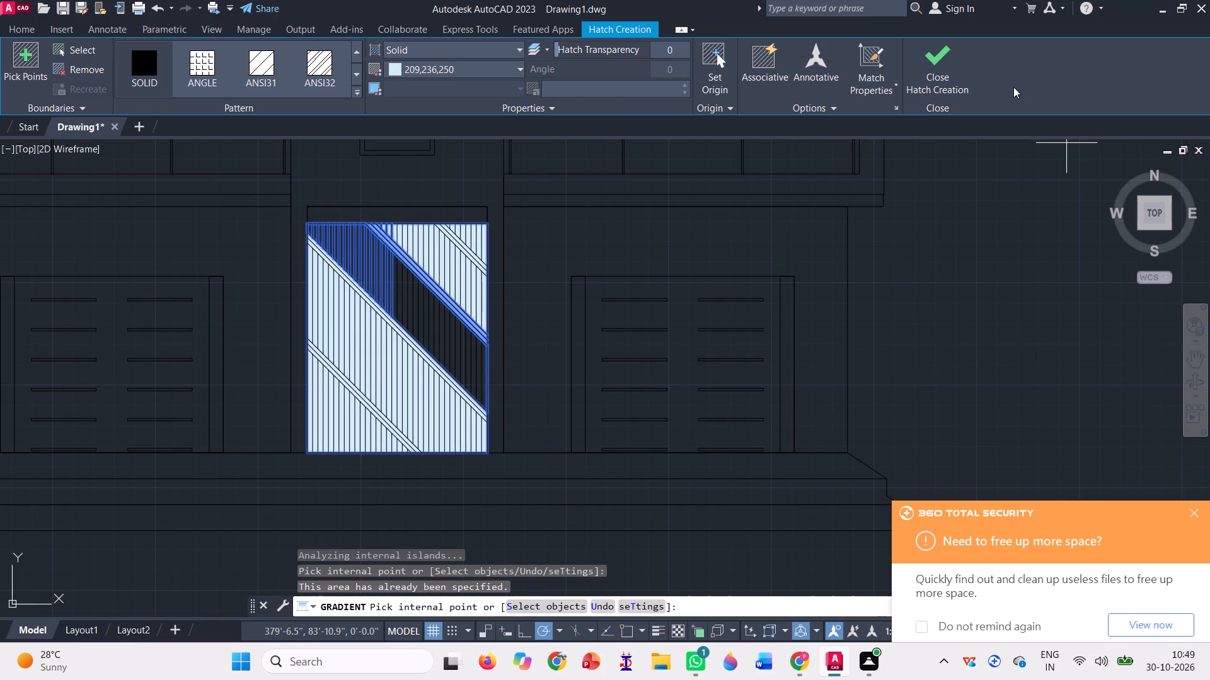
pyautogui.click(954, 62)
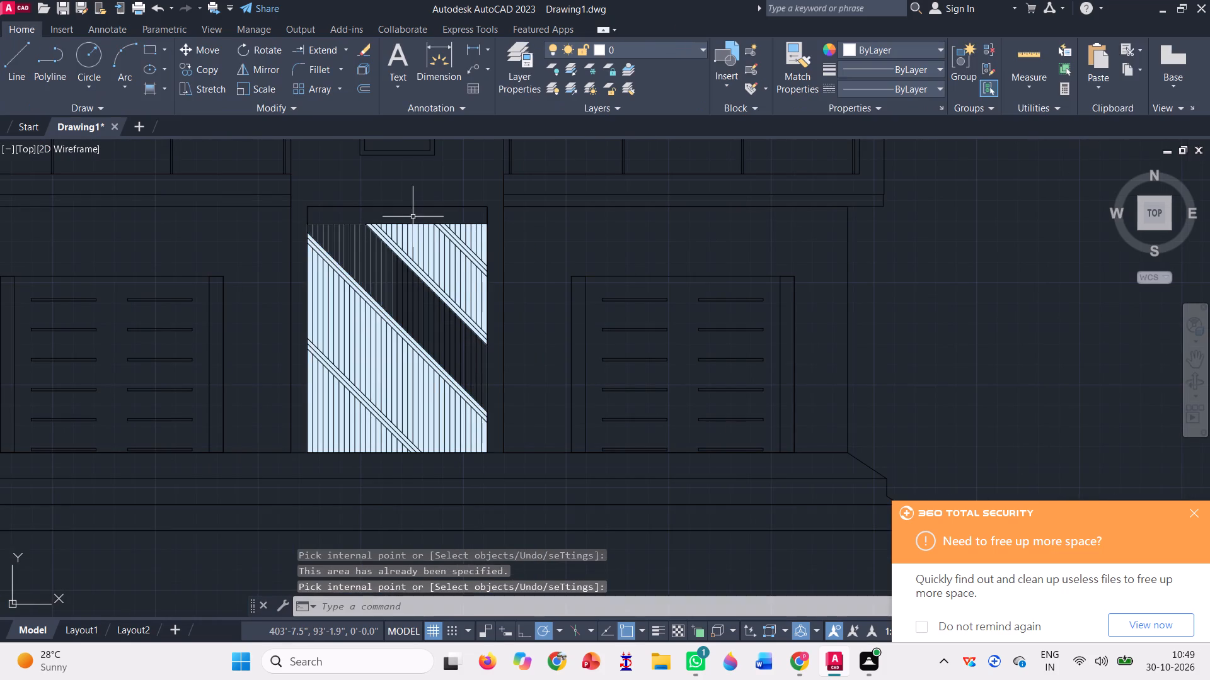
# Start a solid hatch coloured 209,236,250 and fill the first eleven planks between the left and middle bands from the door's upper-left corner.
pyautogui.scroll(3, 406, 253)
pyautogui.scroll(-1, 334, 293)
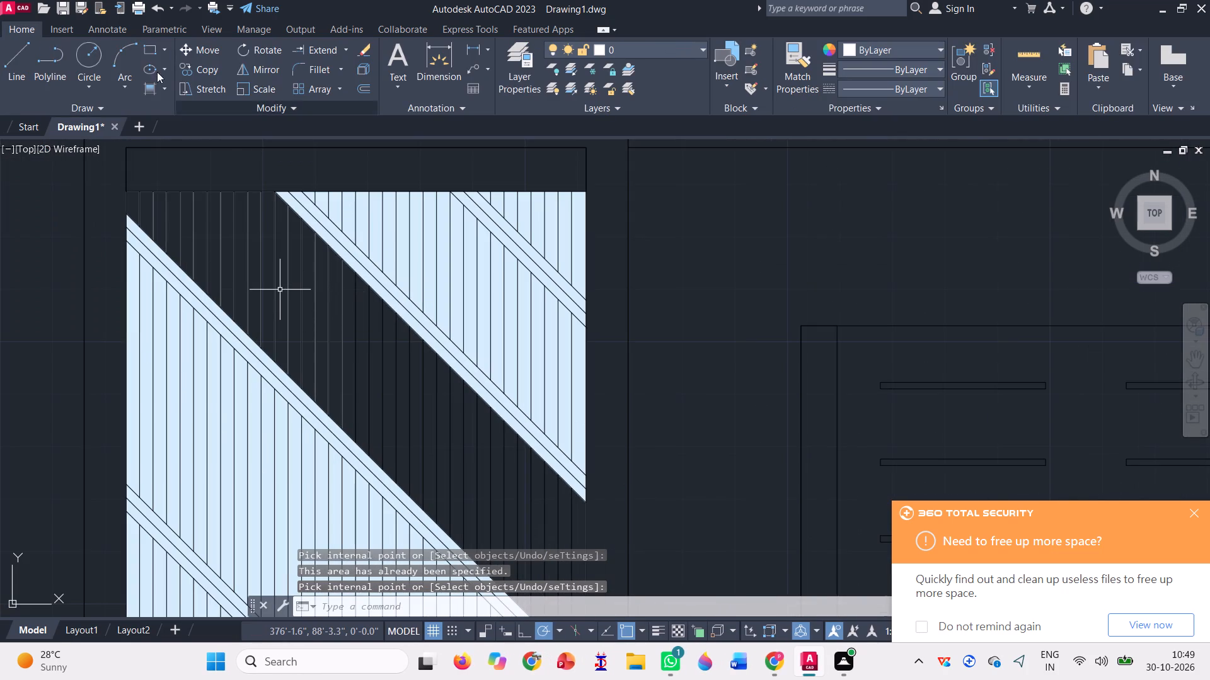
pyautogui.click(144, 94)
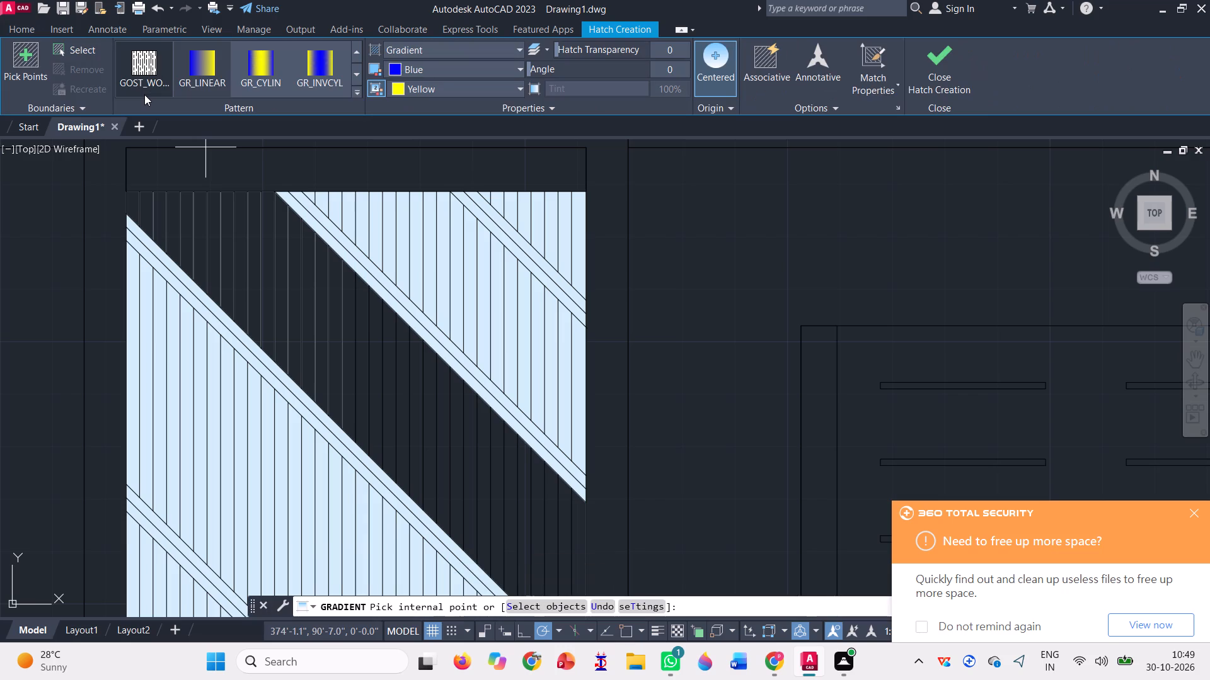
pyautogui.scroll(12, 146, 72)
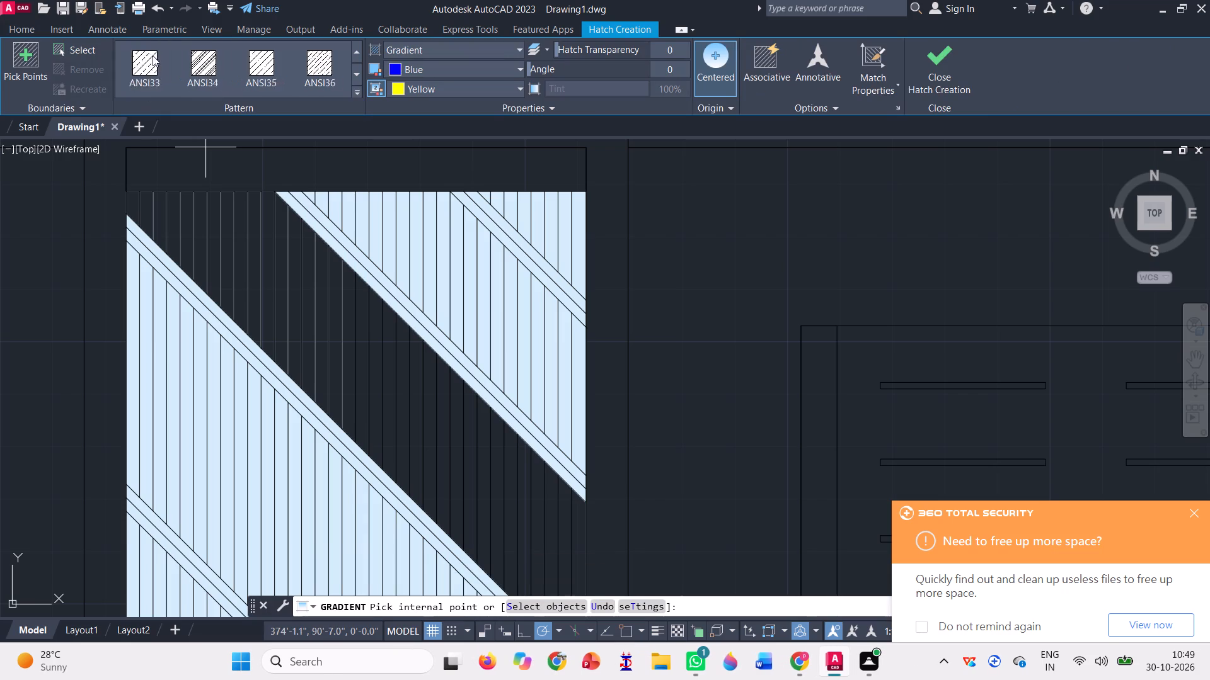
pyautogui.scroll(1, 143, 90)
pyautogui.click(135, 71)
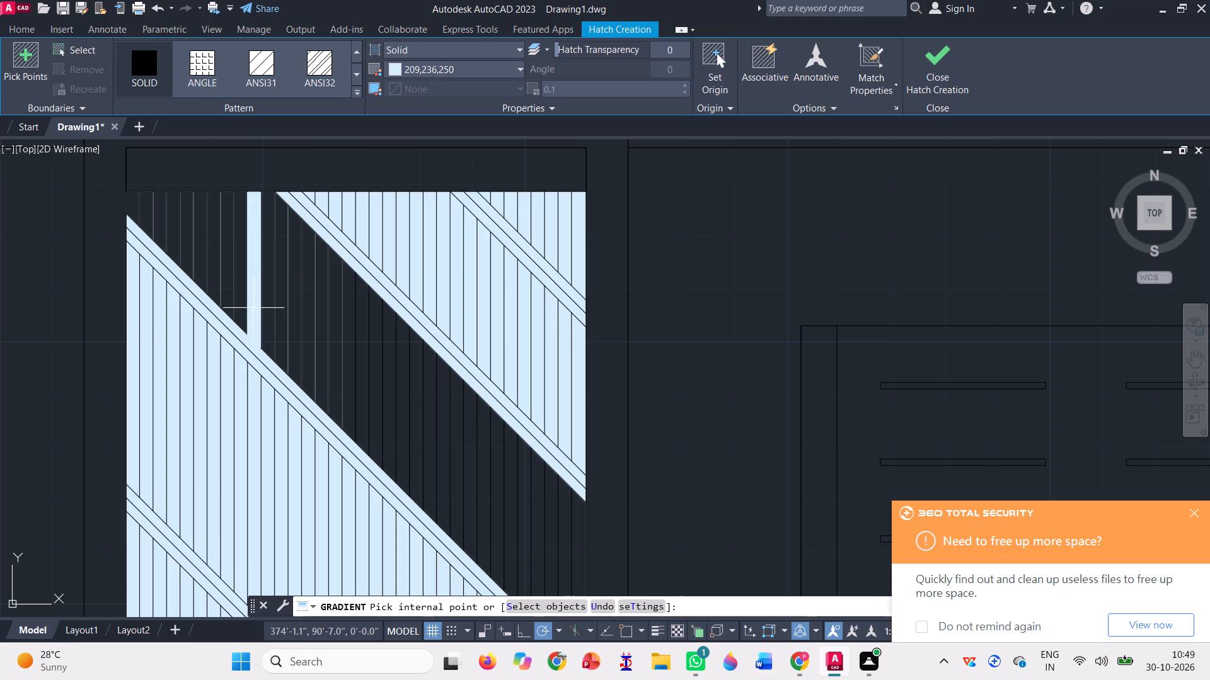
pyautogui.scroll(3, 118, 197)
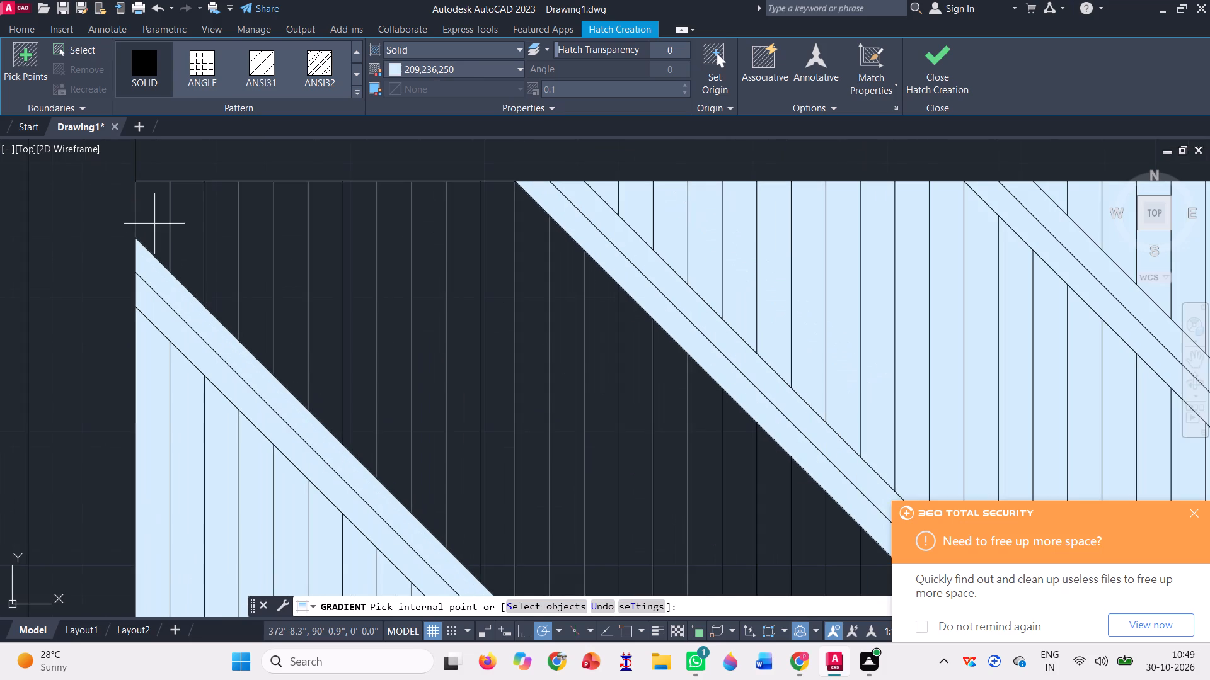
pyautogui.click(154, 206)
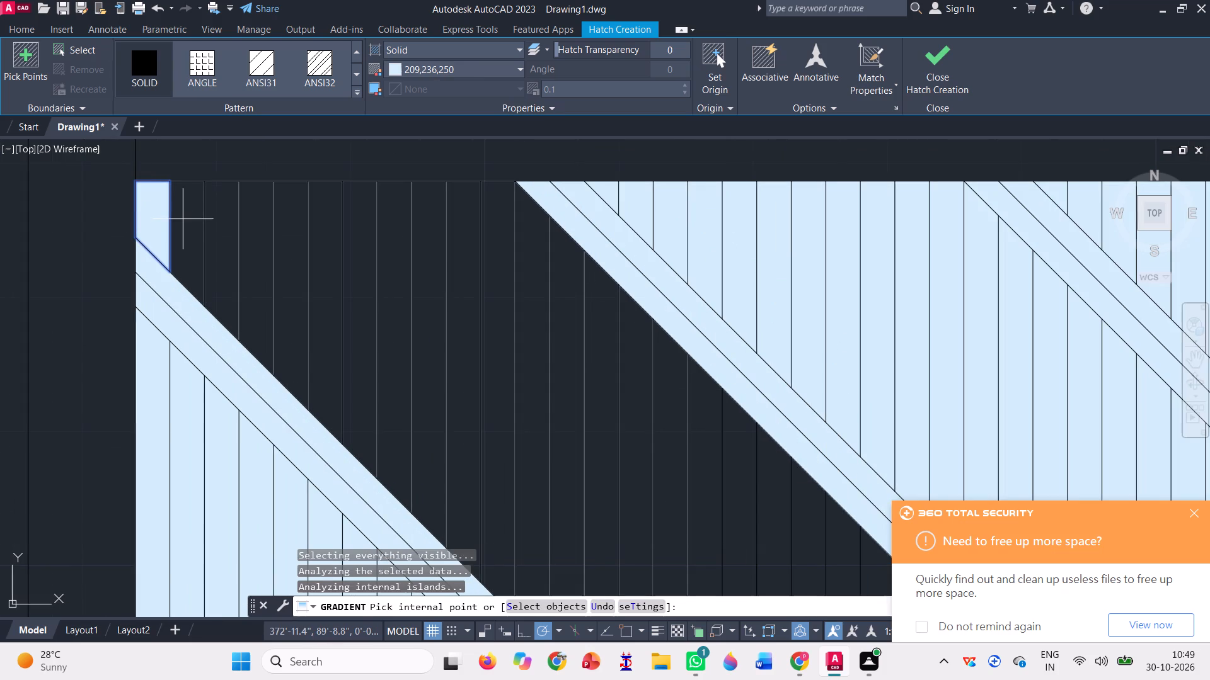
pyautogui.click(204, 232)
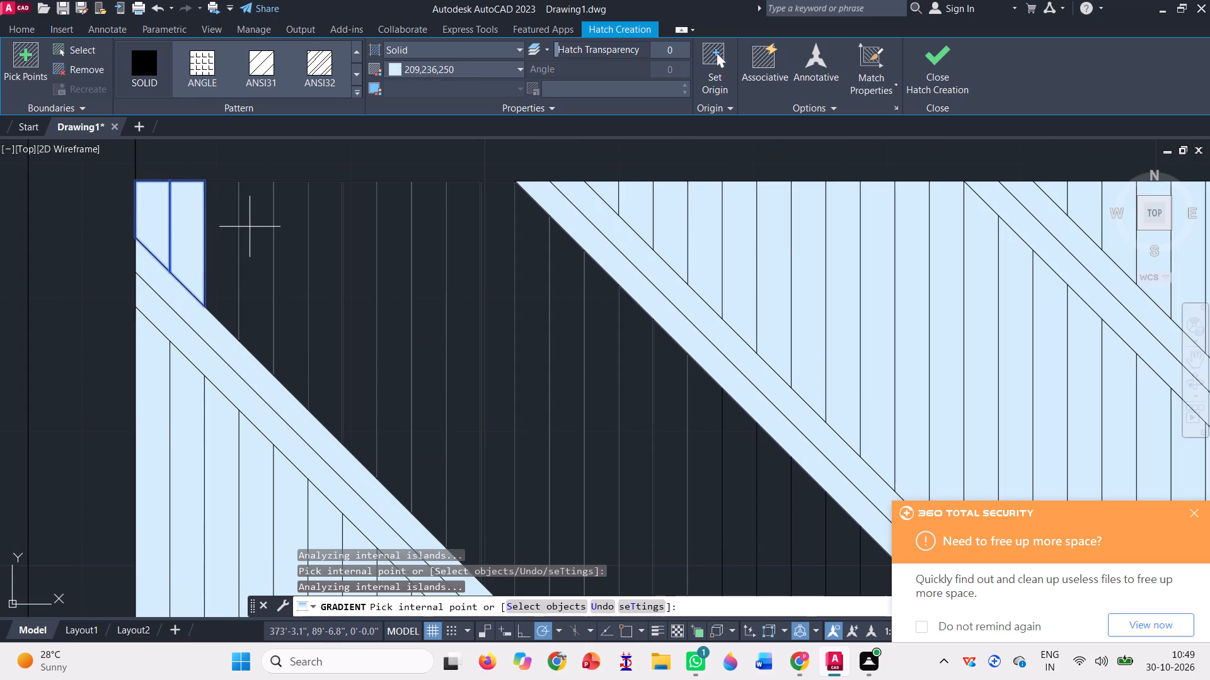
pyautogui.click(219, 222)
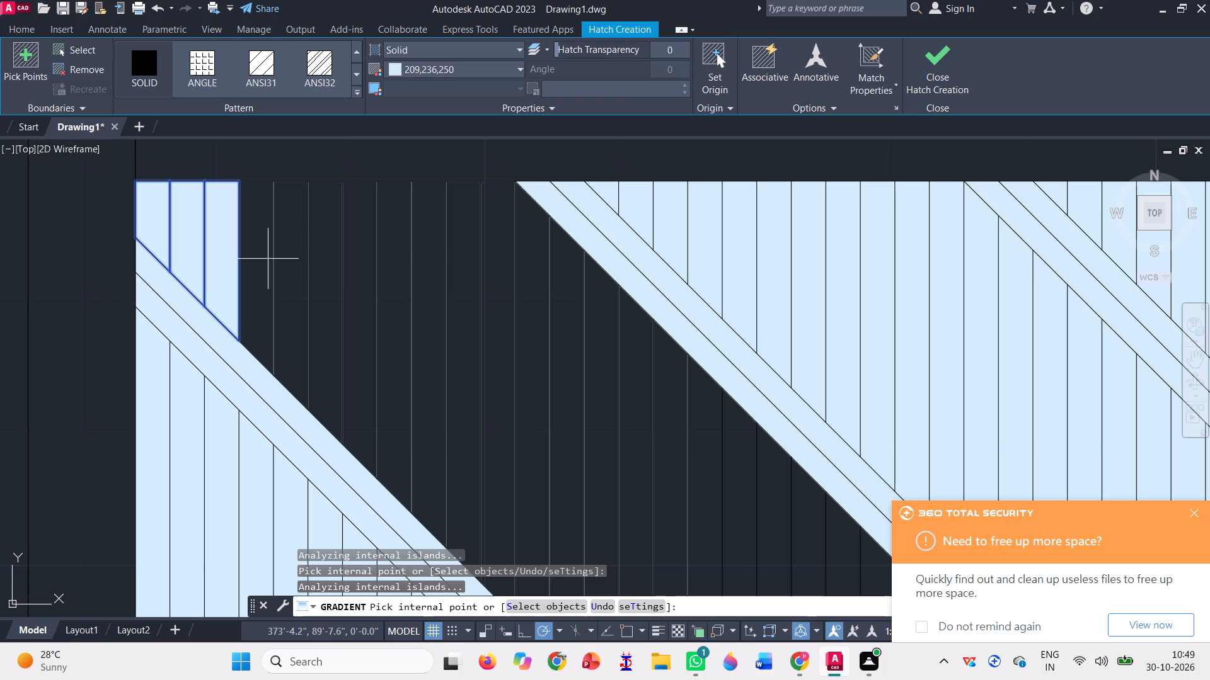
pyautogui.click(261, 252)
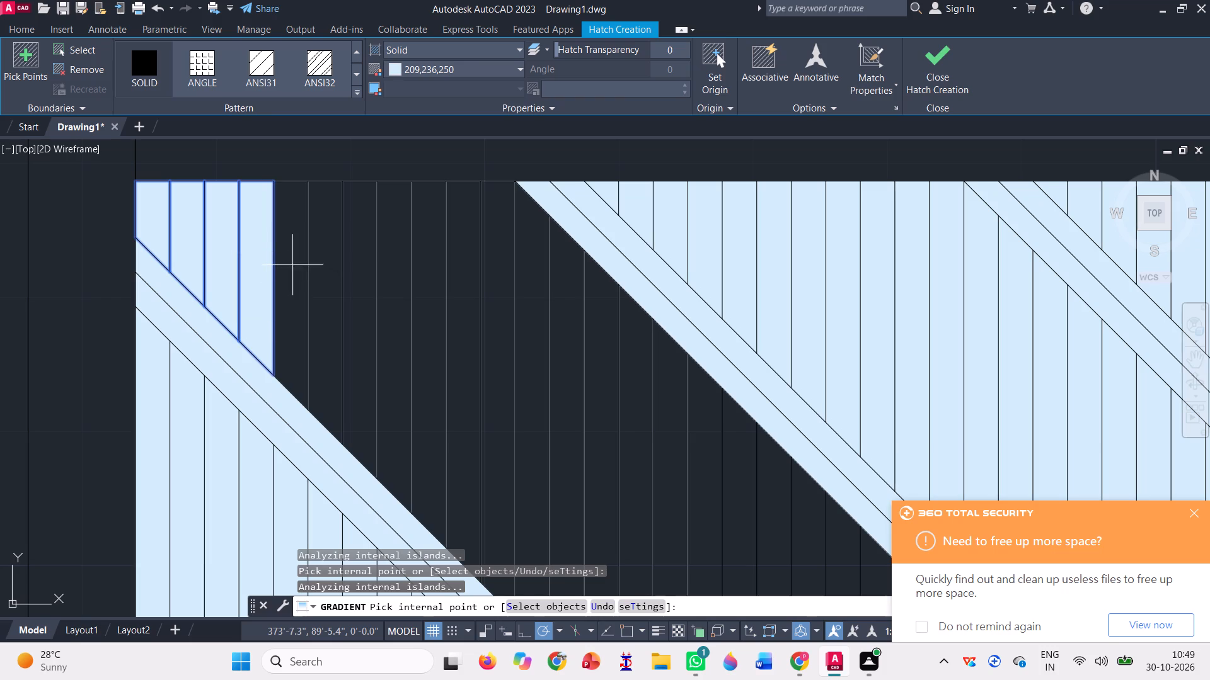
pyautogui.click(292, 262)
pyautogui.click(337, 238)
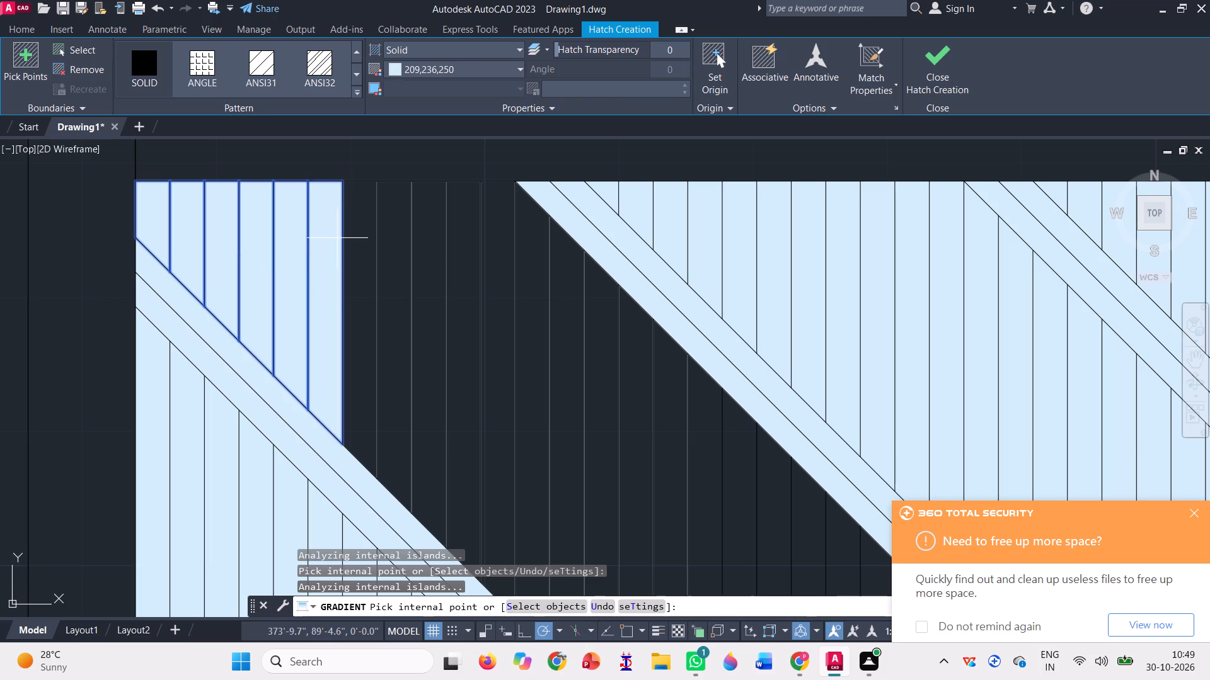
pyautogui.click(362, 277)
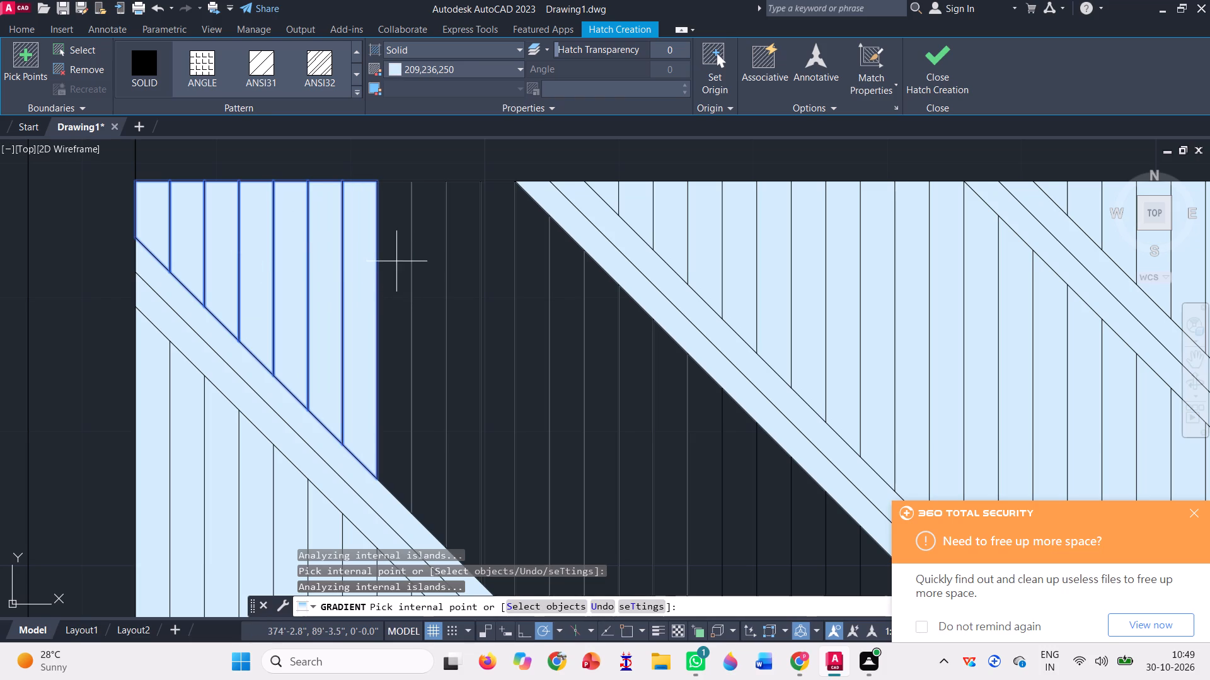
pyautogui.click(396, 259)
pyautogui.click(423, 293)
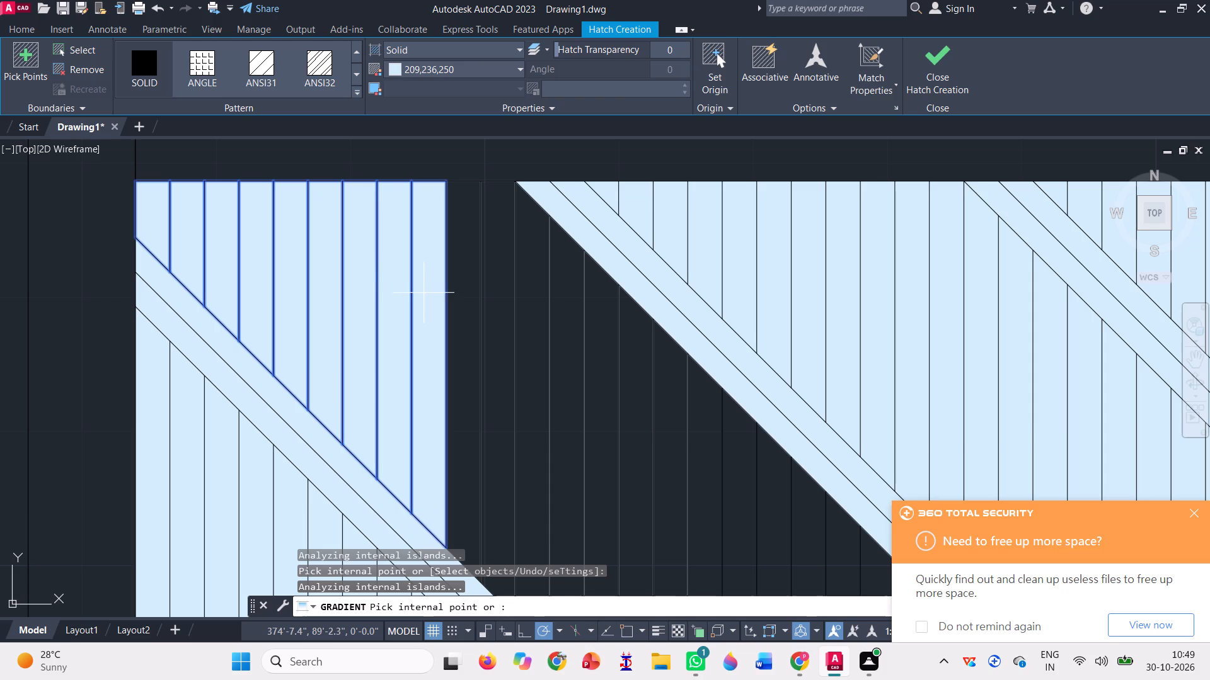
pyautogui.click(470, 245)
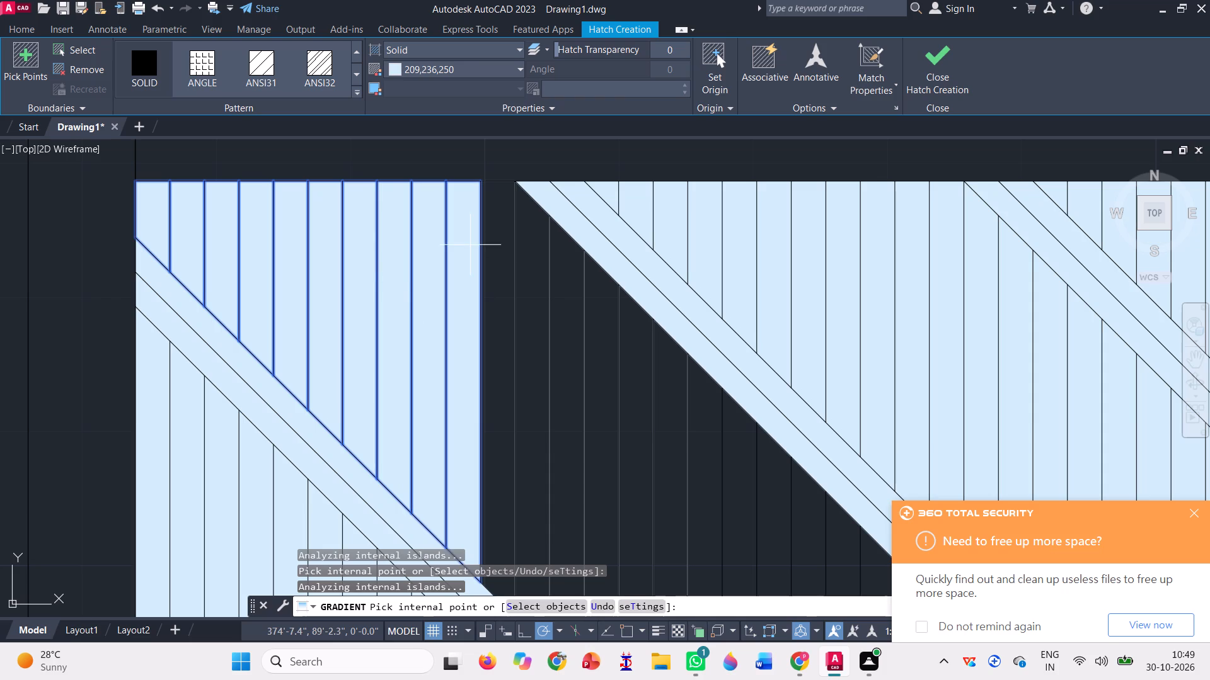
pyautogui.click(494, 285)
pyautogui.scroll(-2, 258, 235)
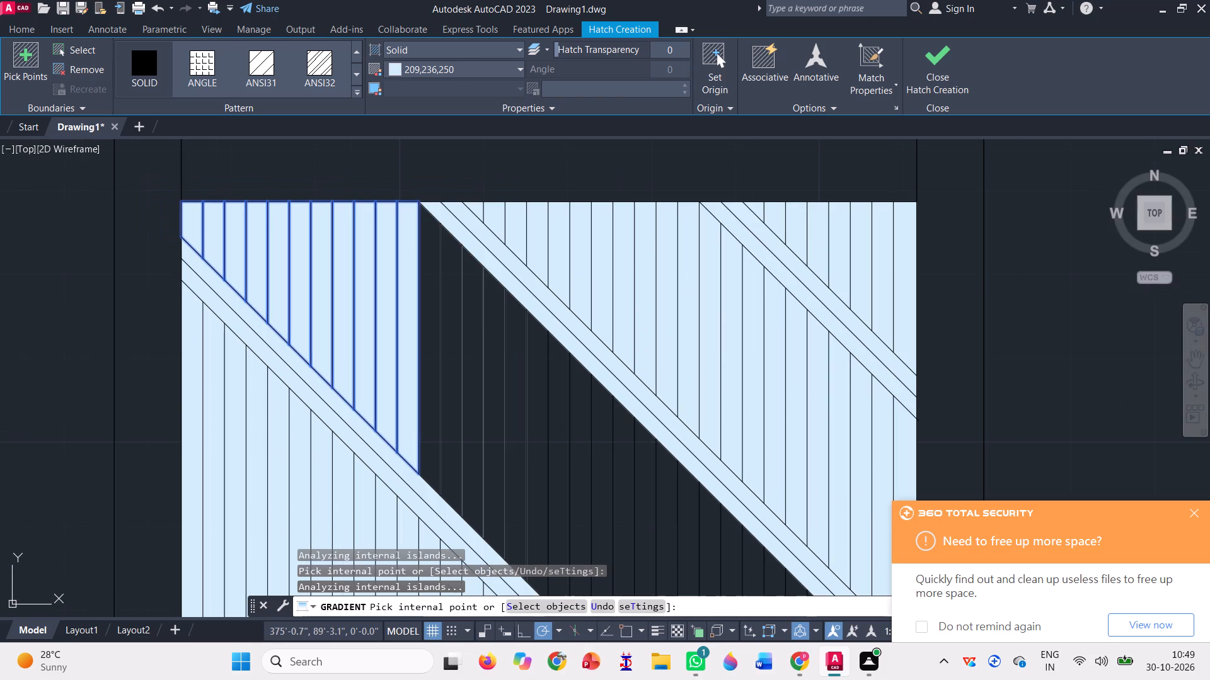
# Extend the light blue hatch across the following seven planks below the middle diagonal band.
pyautogui.scroll(1, 529, 309)
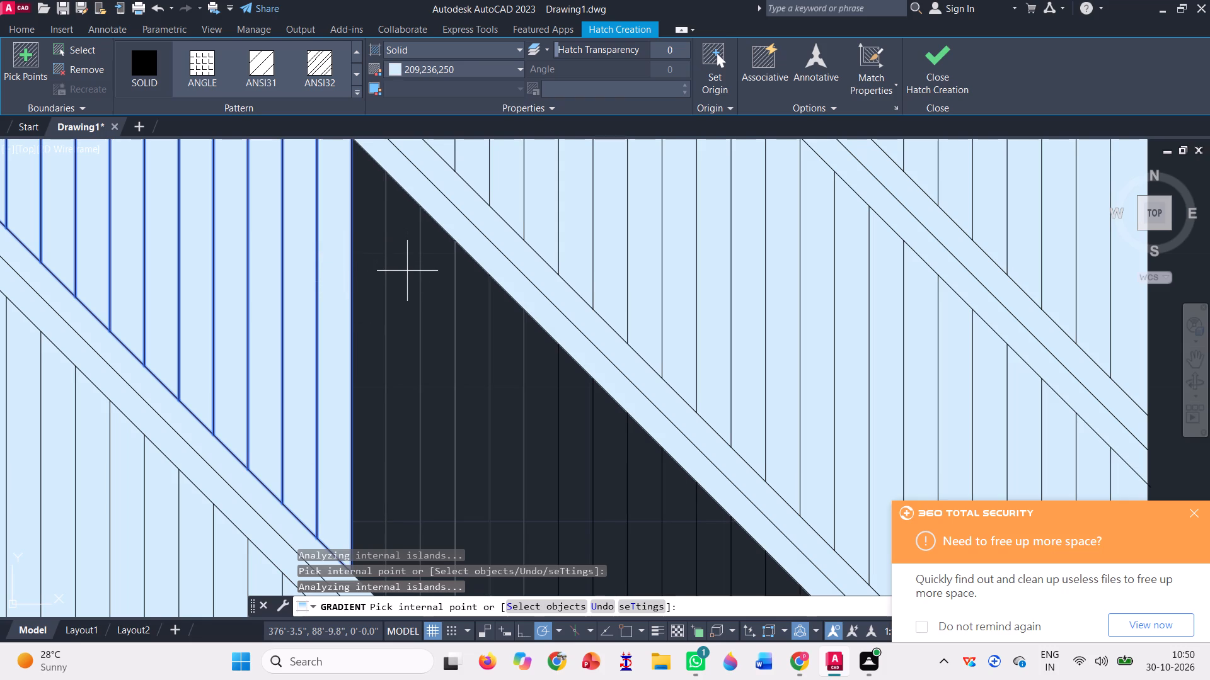
pyautogui.click(364, 241)
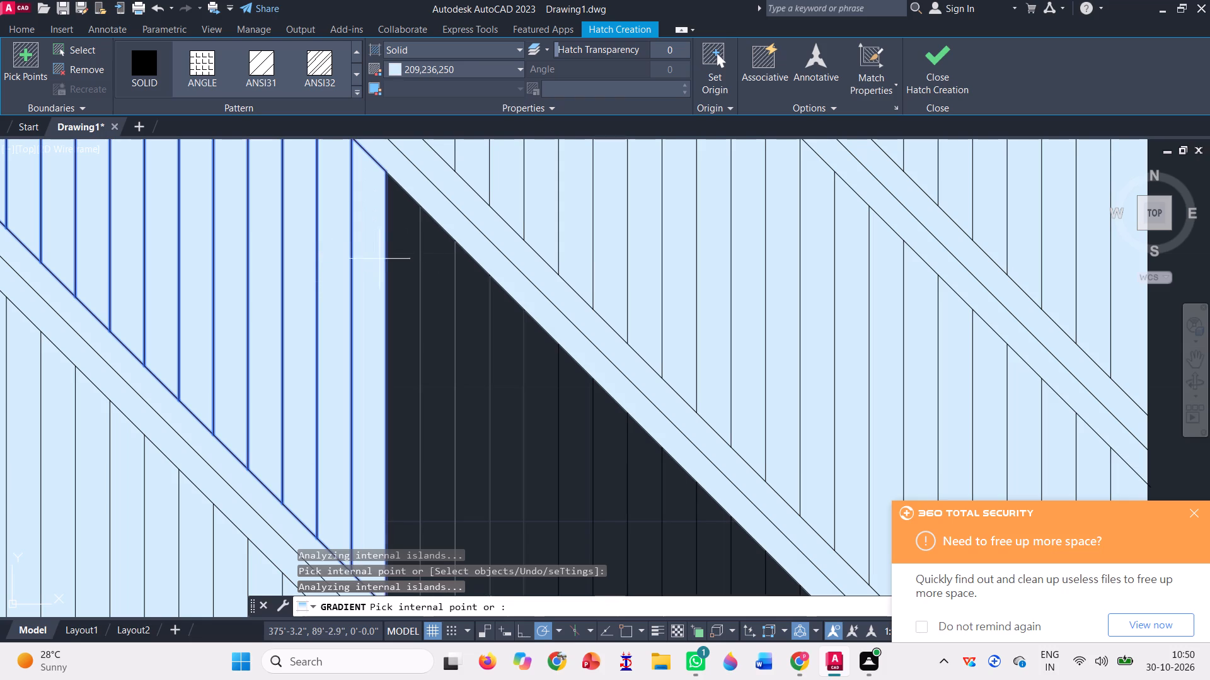
pyautogui.click(411, 276)
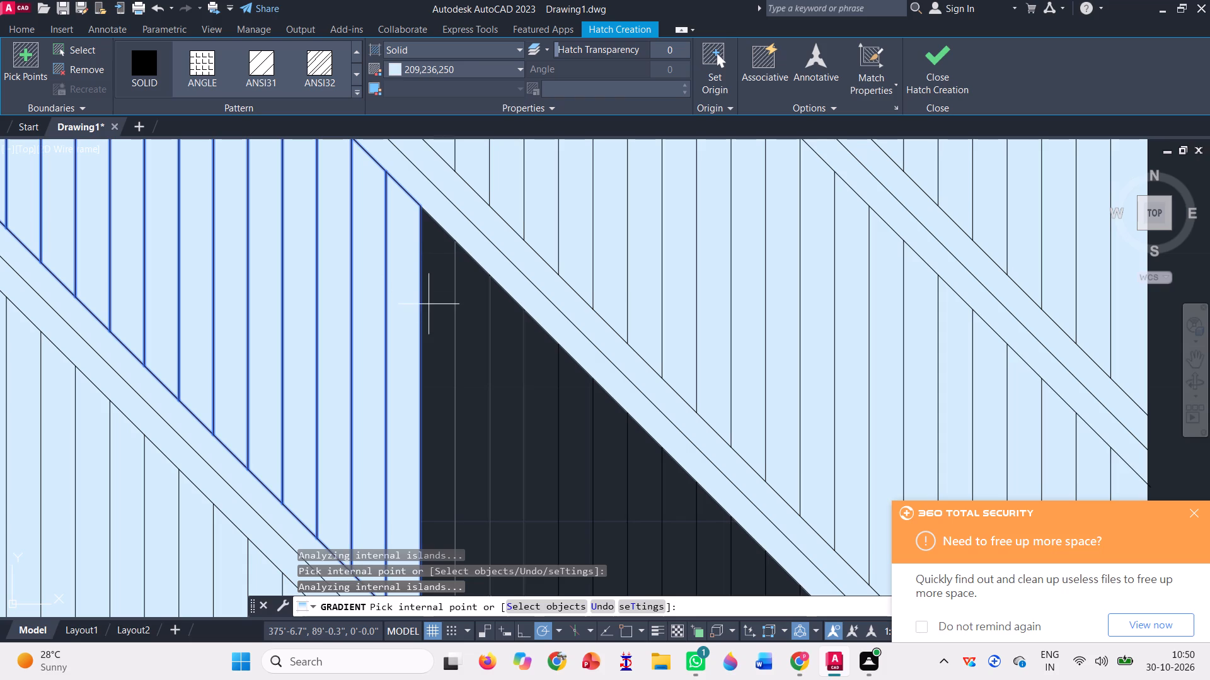
pyautogui.click(430, 305)
pyautogui.scroll(-2, 238, 220)
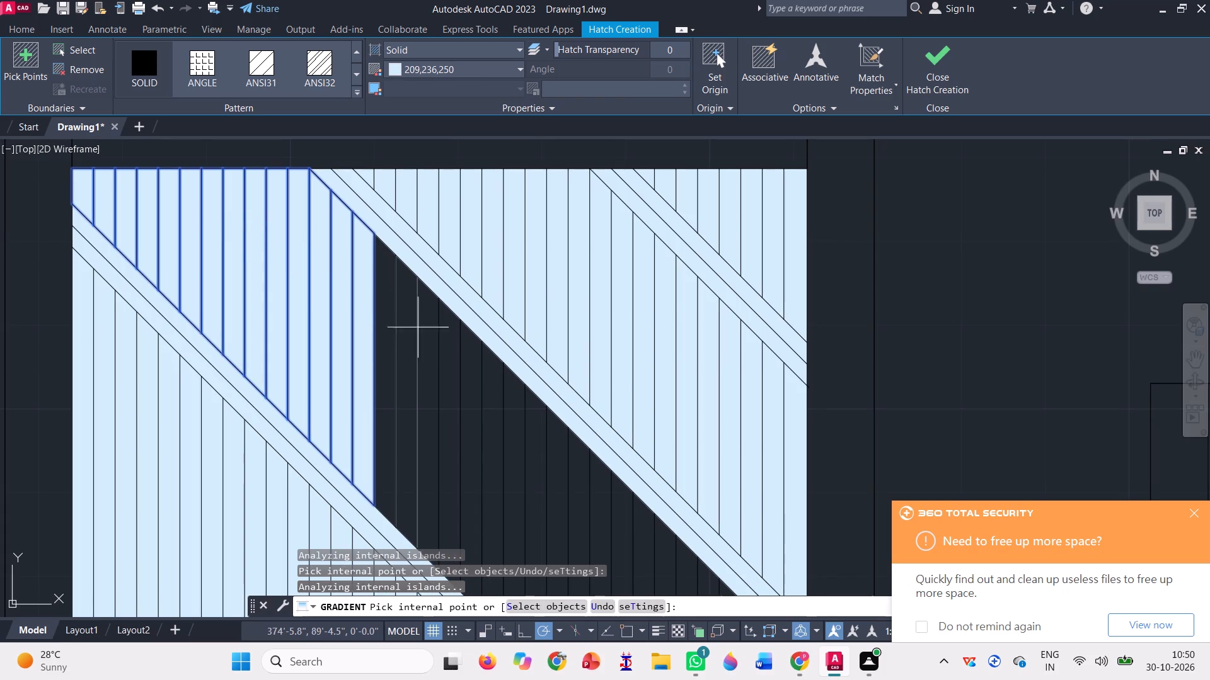
pyautogui.scroll(1, 511, 360)
pyautogui.click(306, 249)
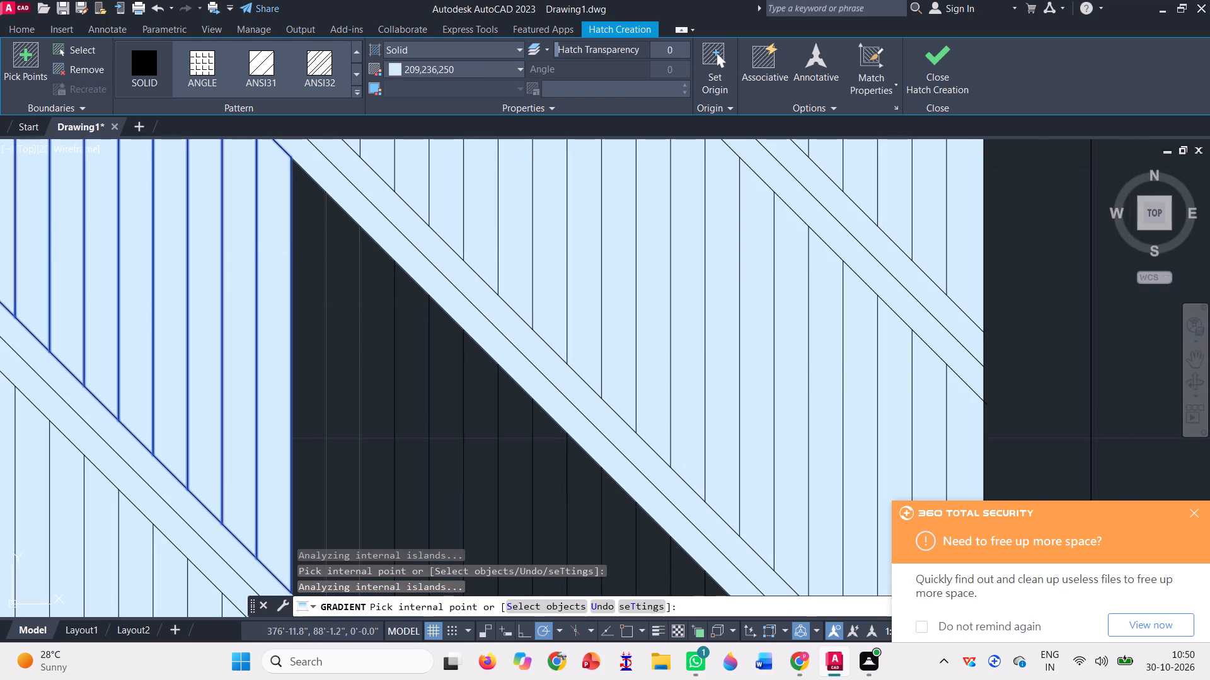
pyautogui.click(347, 271)
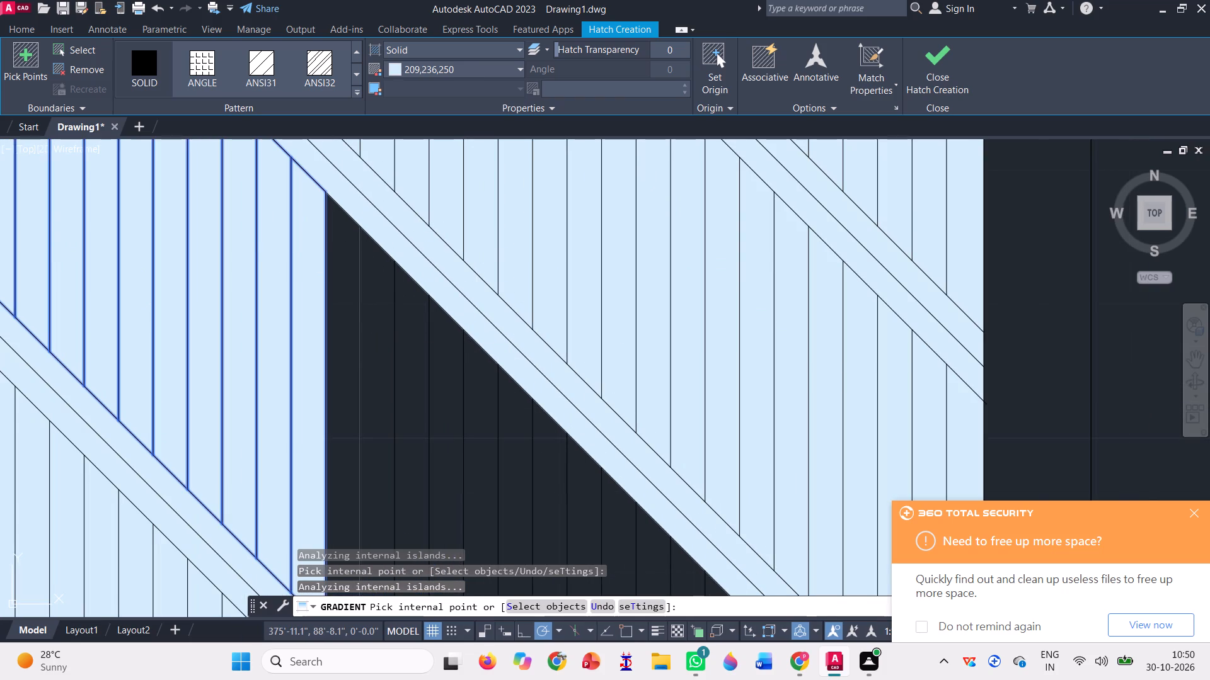
pyautogui.click(372, 319)
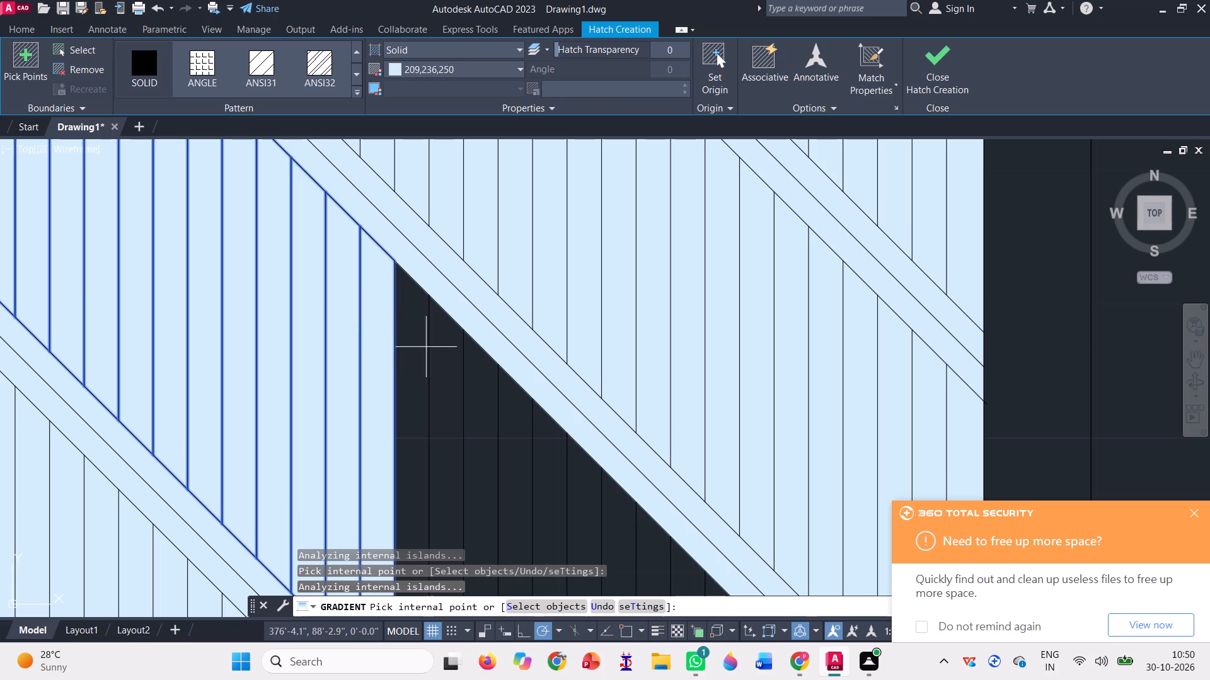
pyautogui.click(400, 329)
# Fill the plank area at the door's right edge, directly below the middle diagonal band, with the same light blue.
pyautogui.scroll(-3, 280, 241)
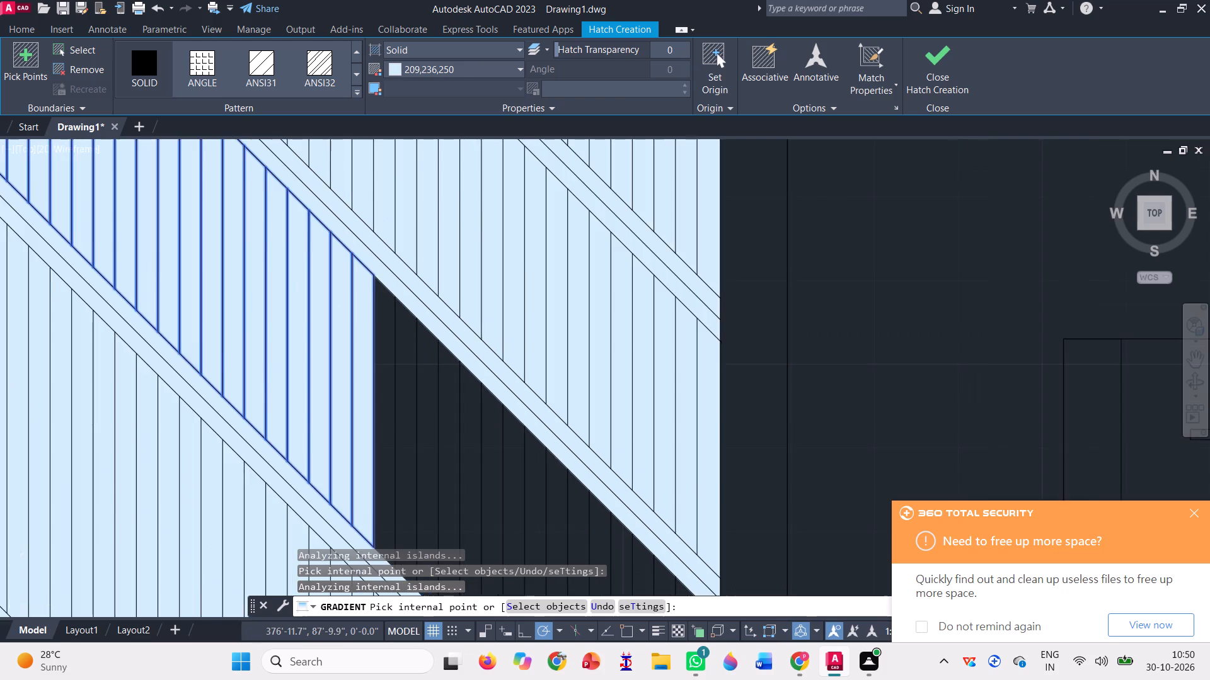
pyautogui.scroll(-1, 280, 241)
pyautogui.scroll(3, 434, 380)
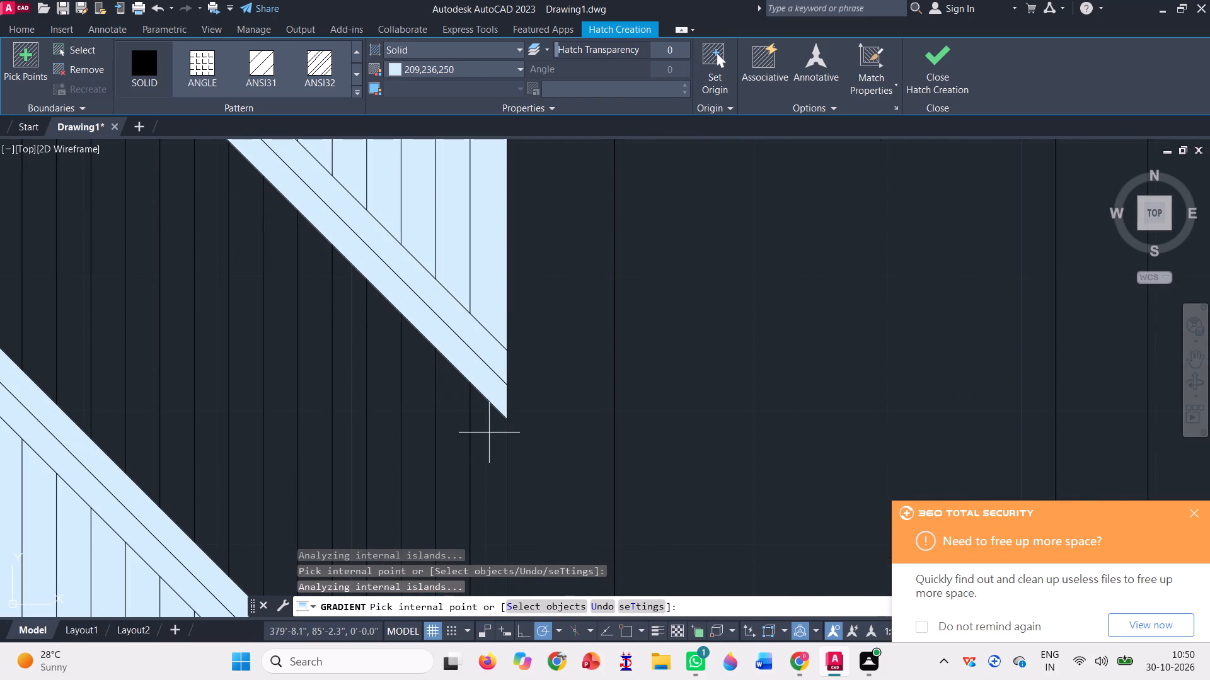
pyautogui.click(482, 445)
pyautogui.scroll(-3, 444, 394)
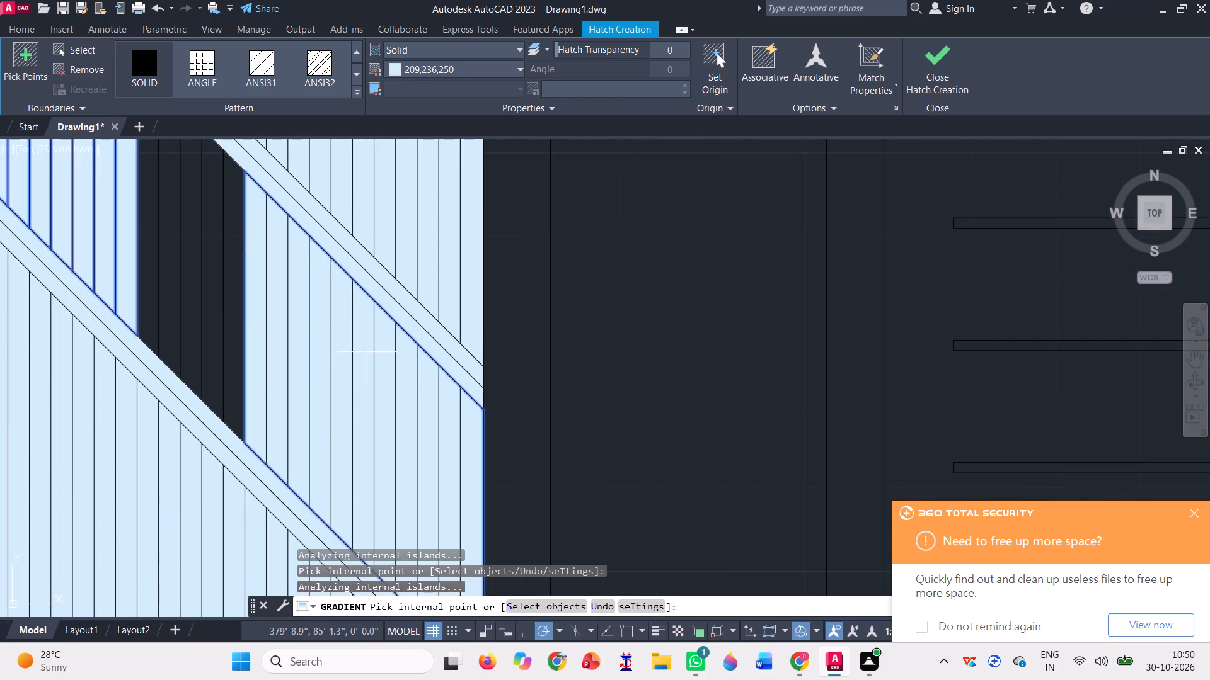
pyautogui.scroll(-1, 367, 352)
# Fill the remaining five planks below the middle diagonal band with the same light blue and finish the hatch.
pyautogui.click(234, 205)
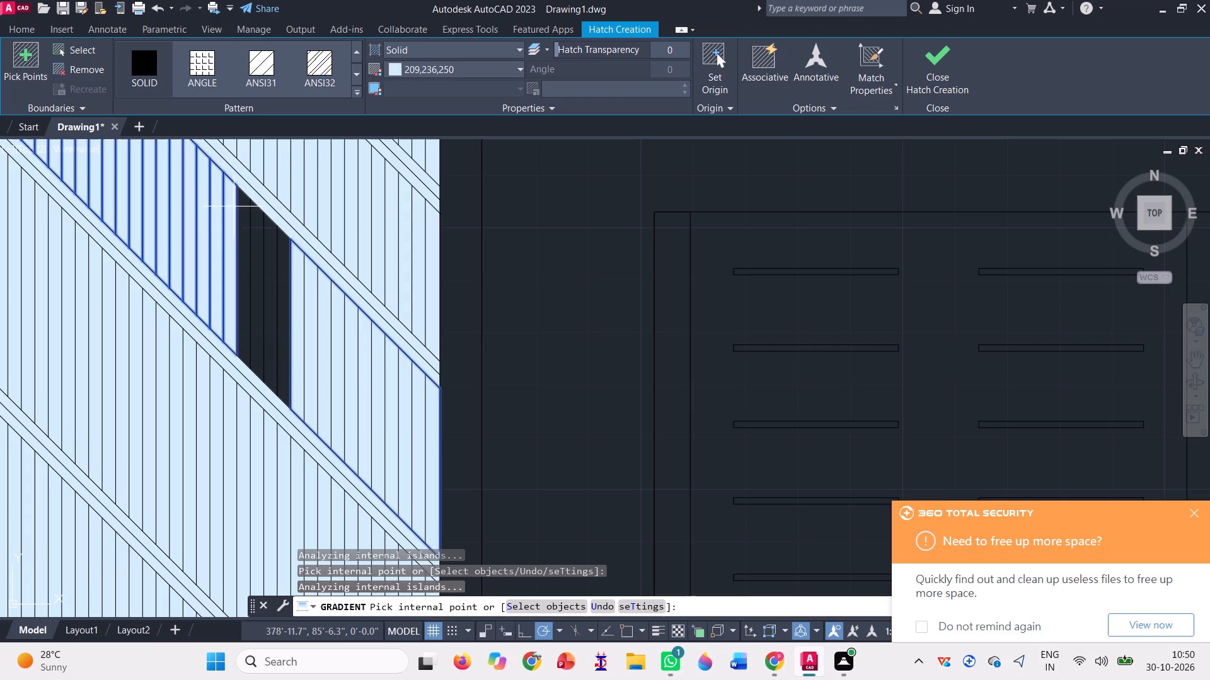
pyautogui.scroll(2, 241, 215)
pyautogui.click(247, 237)
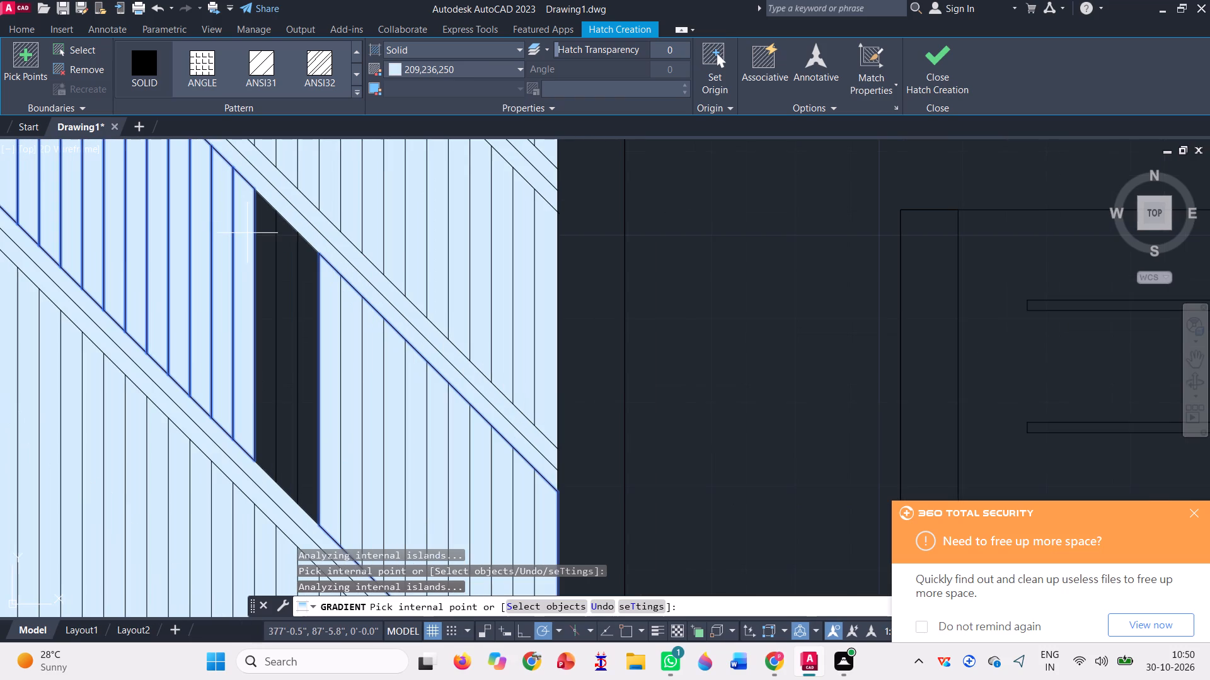
pyautogui.click(267, 262)
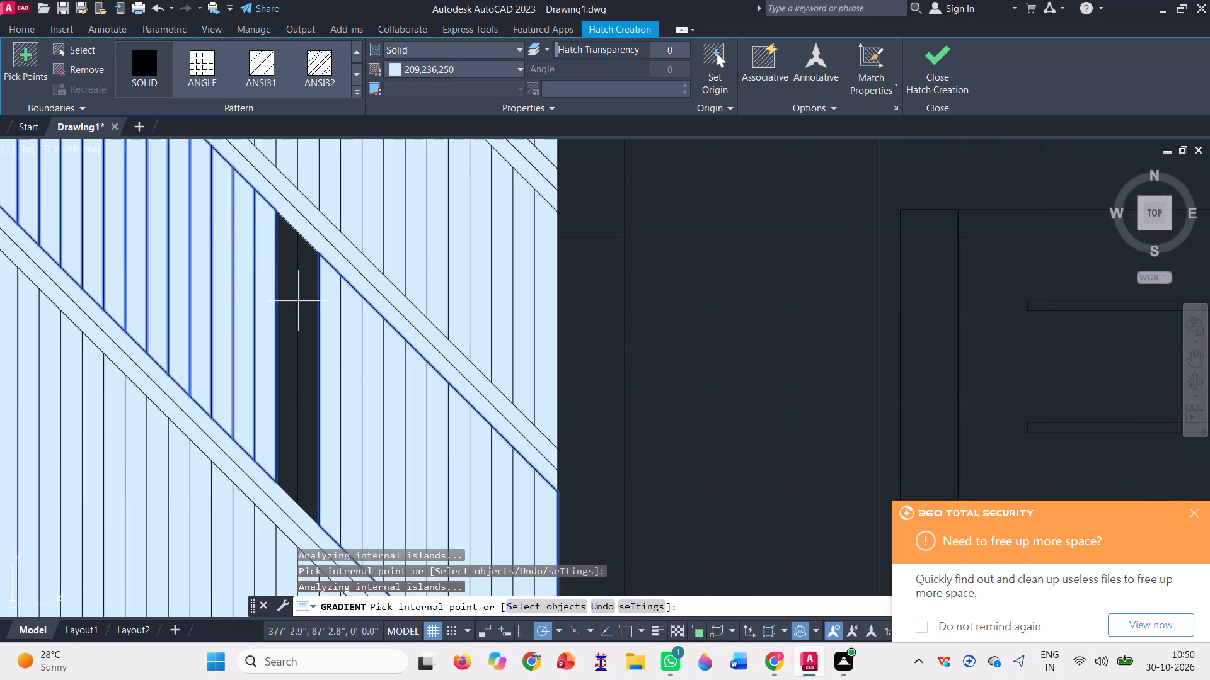
pyautogui.click(287, 294)
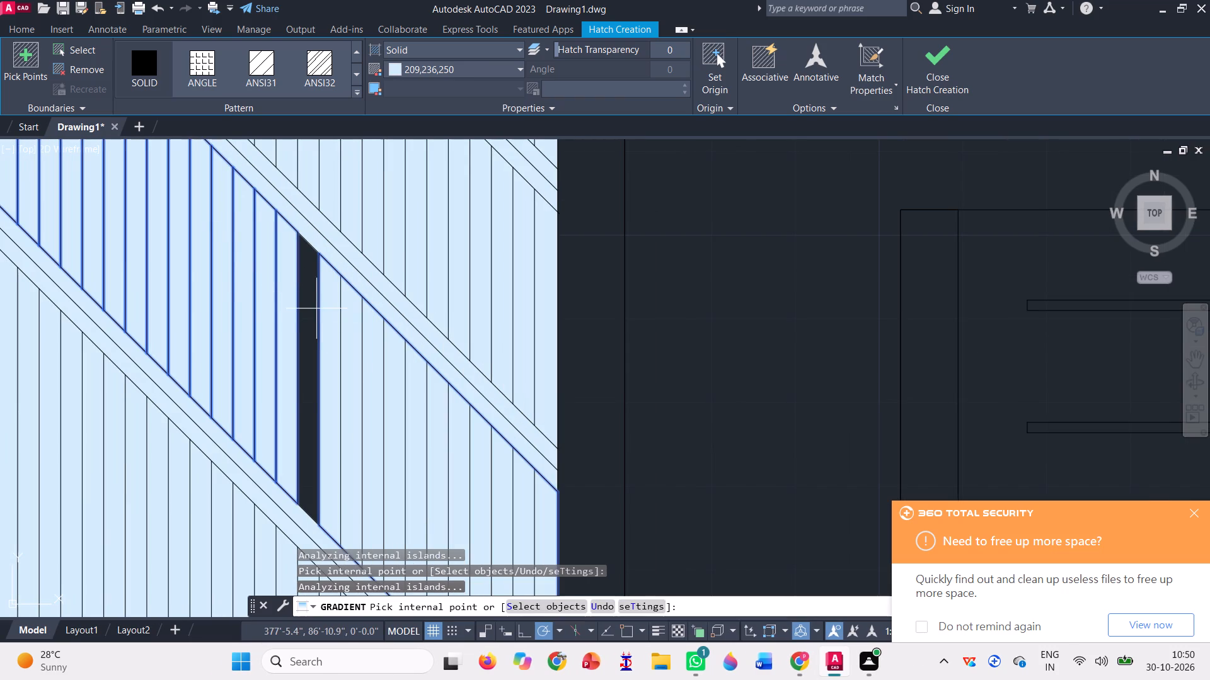
pyautogui.click(311, 298)
pyautogui.scroll(-3, 347, 336)
pyautogui.scroll(-3, 398, 352)
pyautogui.click(948, 75)
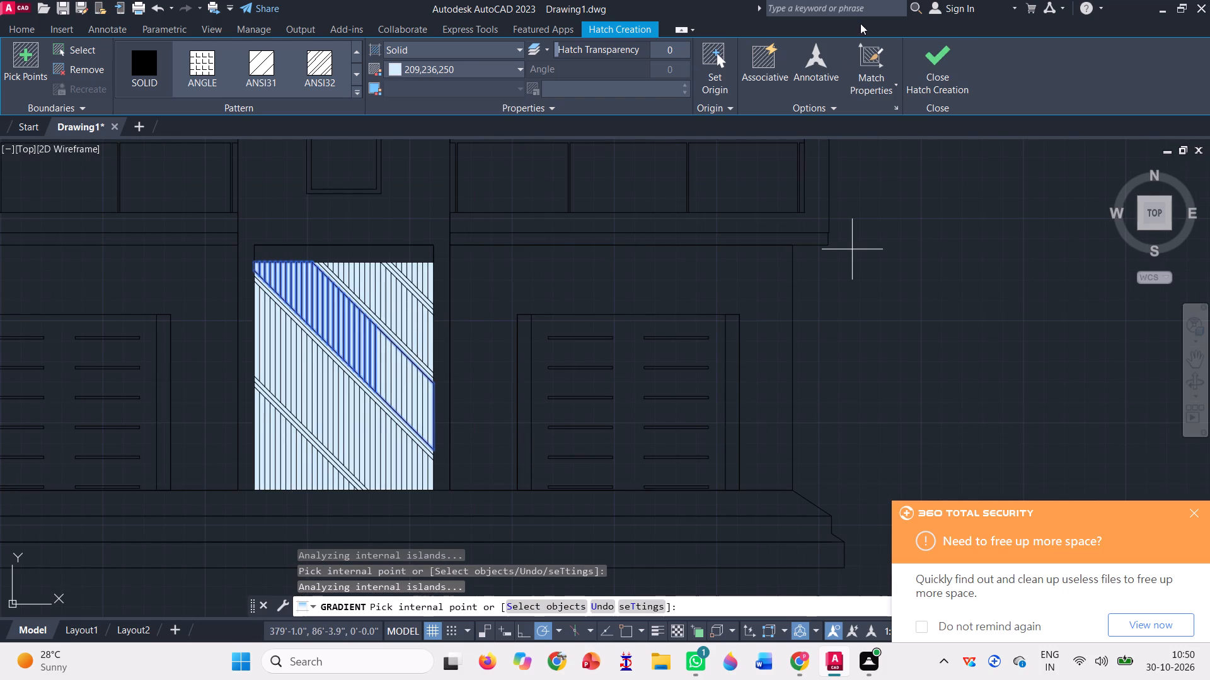
pyautogui.click(934, 60)
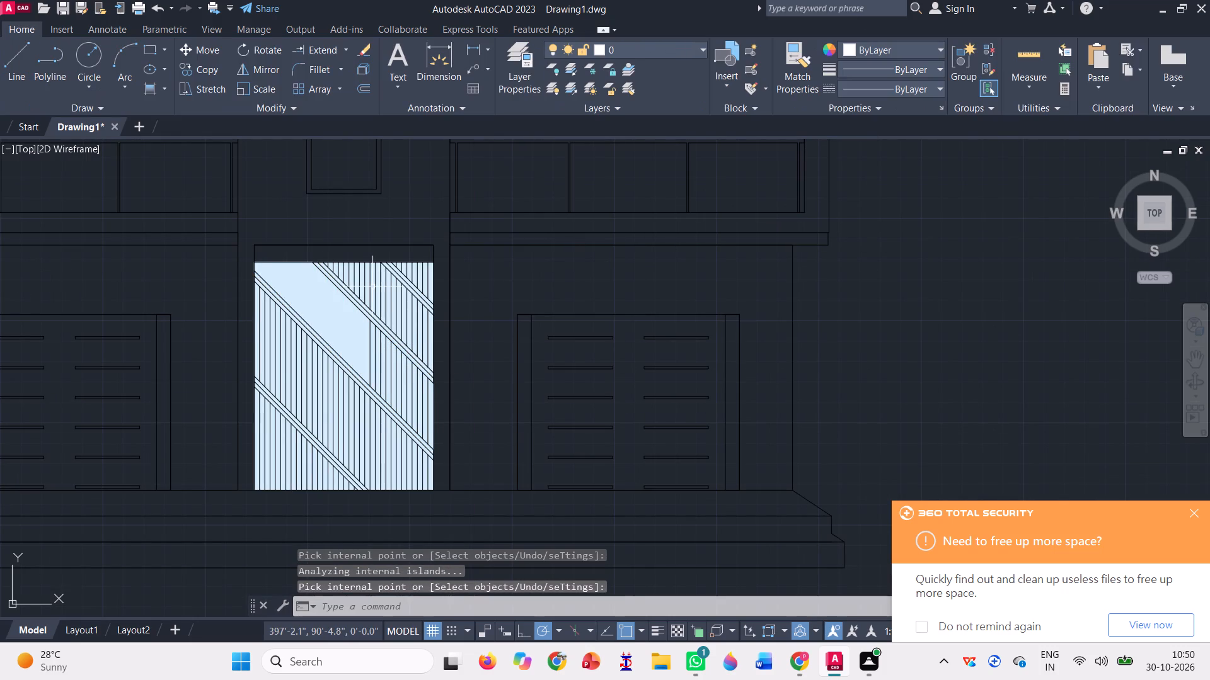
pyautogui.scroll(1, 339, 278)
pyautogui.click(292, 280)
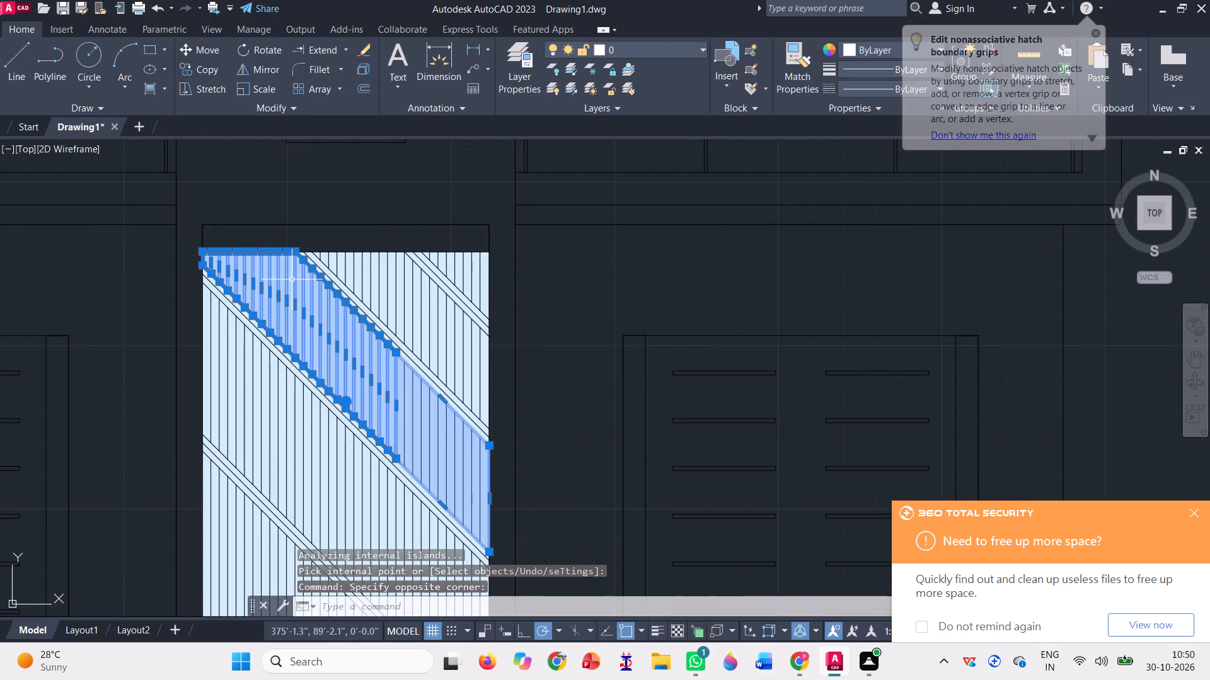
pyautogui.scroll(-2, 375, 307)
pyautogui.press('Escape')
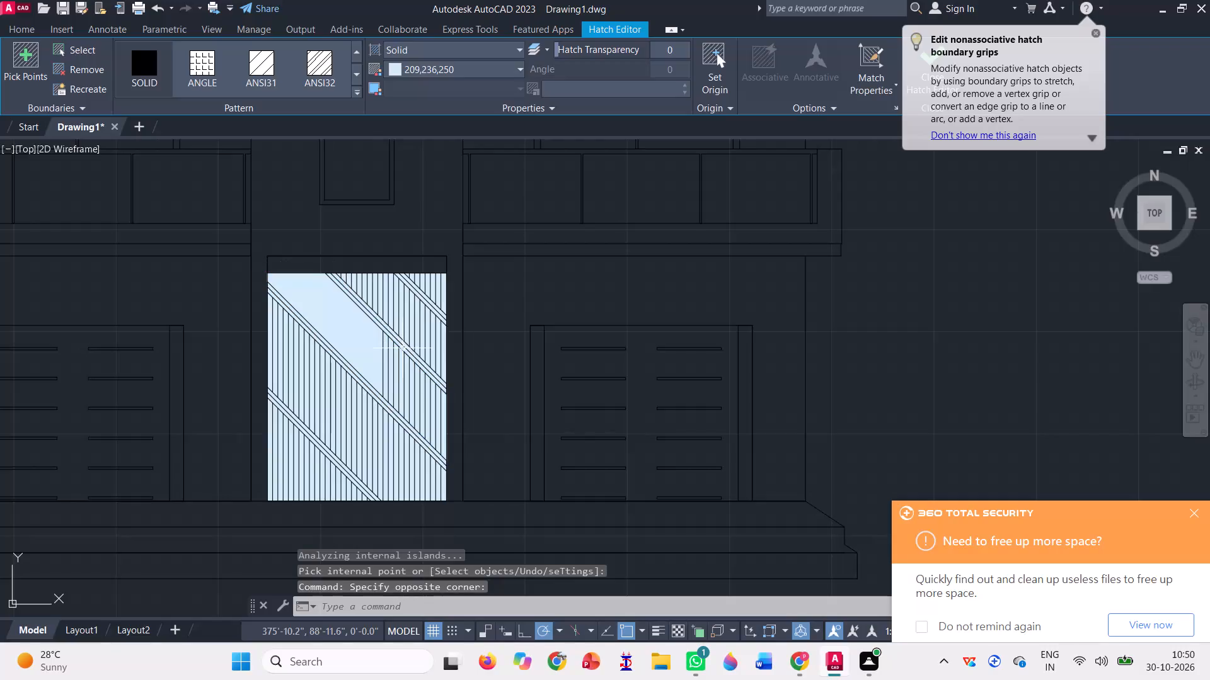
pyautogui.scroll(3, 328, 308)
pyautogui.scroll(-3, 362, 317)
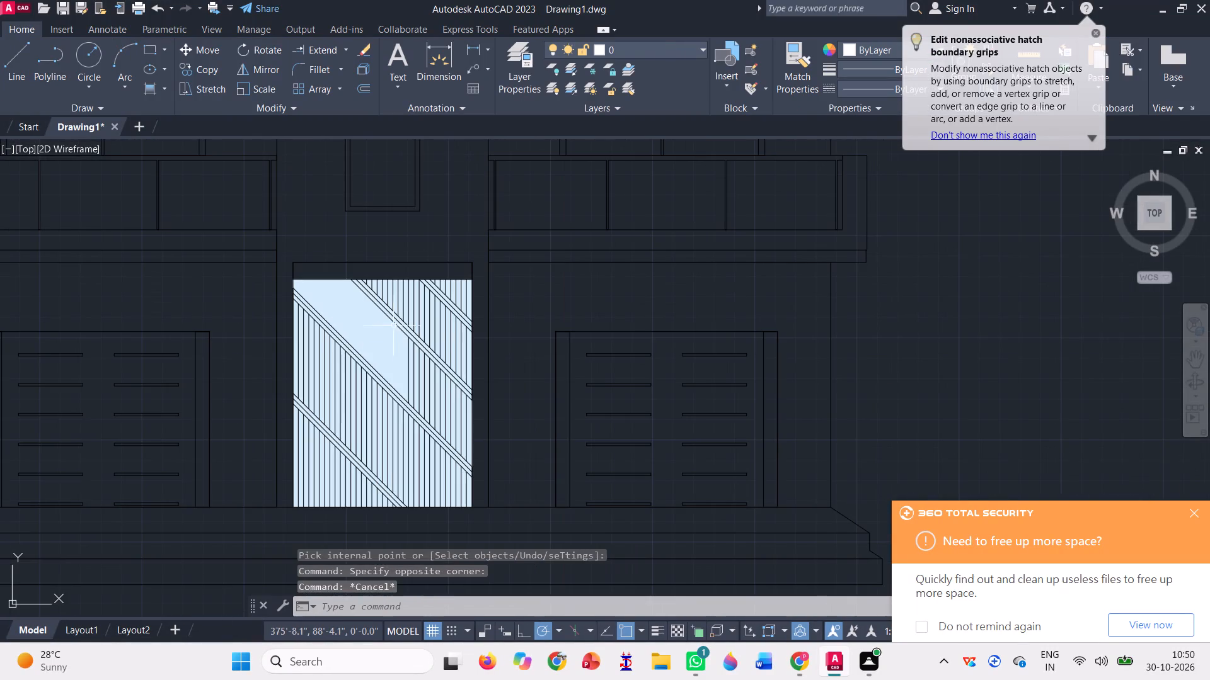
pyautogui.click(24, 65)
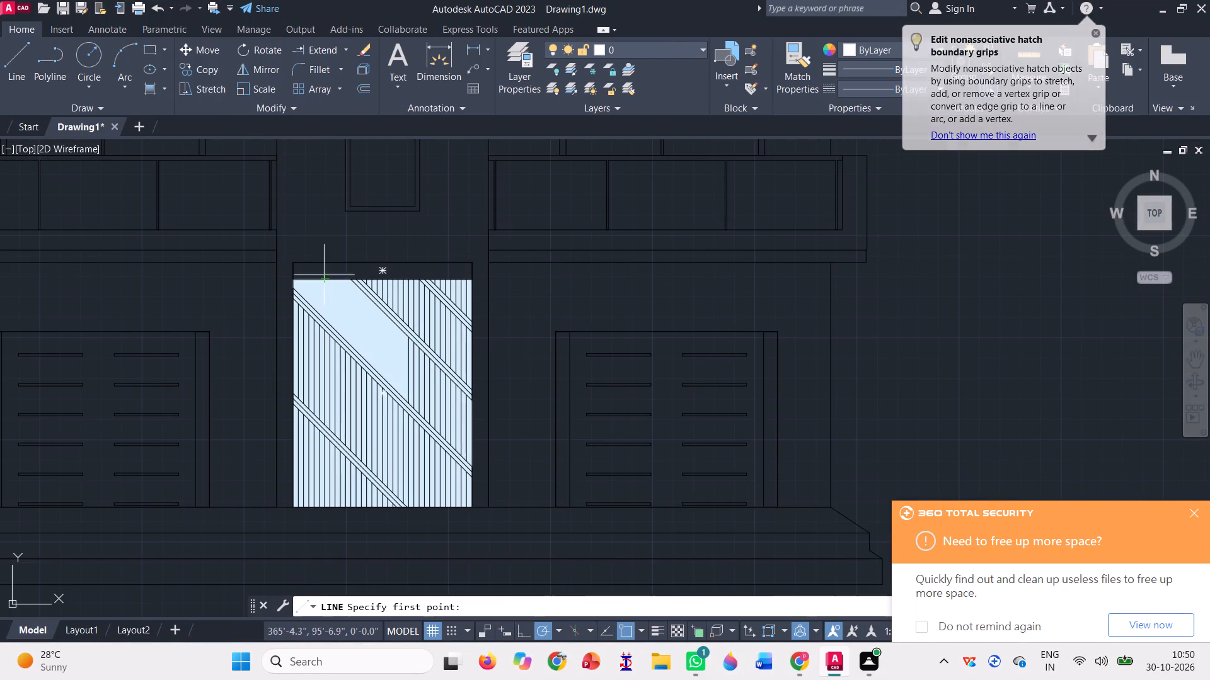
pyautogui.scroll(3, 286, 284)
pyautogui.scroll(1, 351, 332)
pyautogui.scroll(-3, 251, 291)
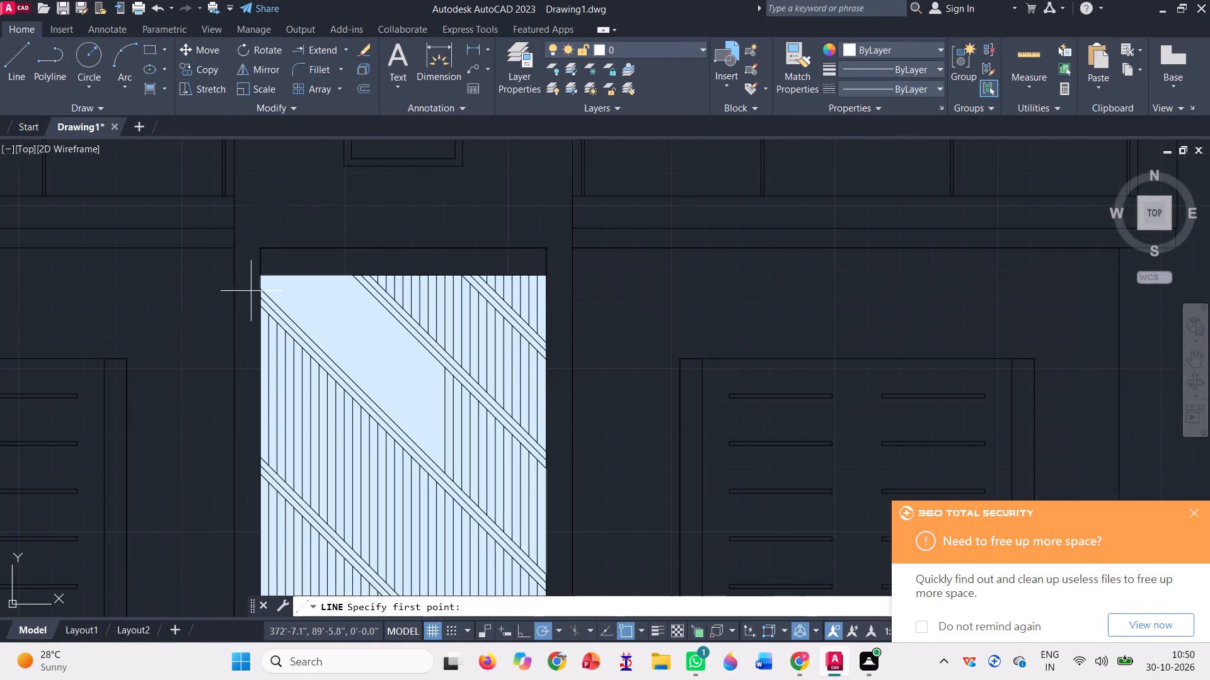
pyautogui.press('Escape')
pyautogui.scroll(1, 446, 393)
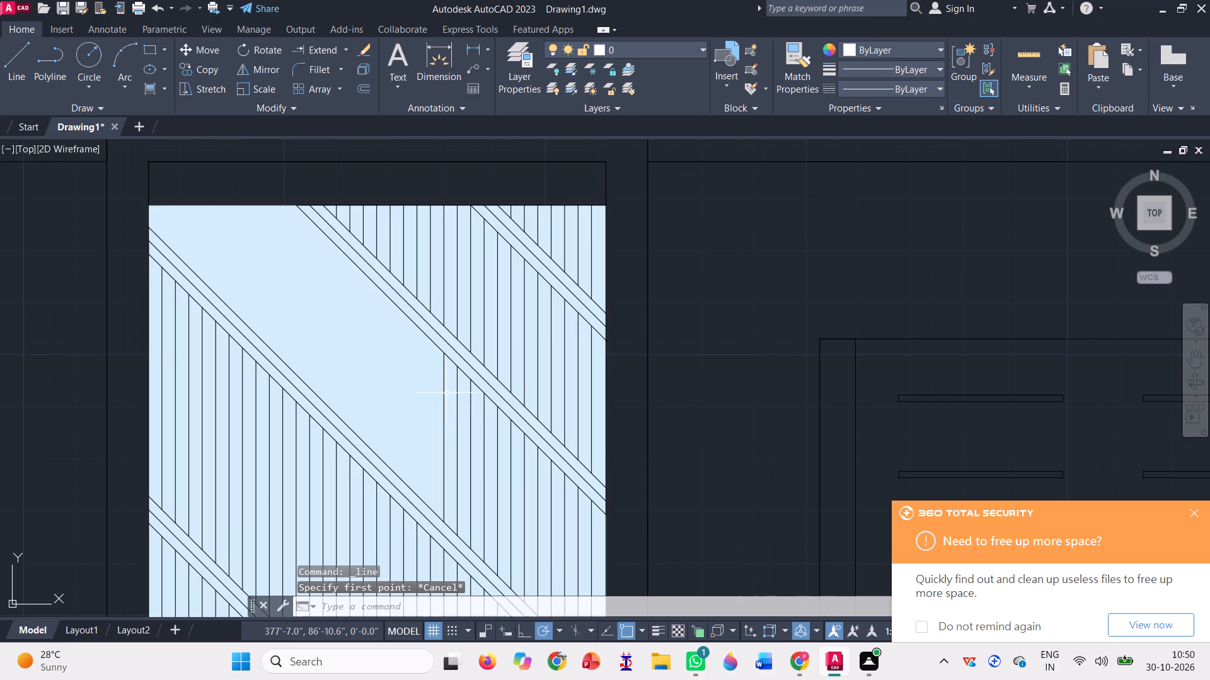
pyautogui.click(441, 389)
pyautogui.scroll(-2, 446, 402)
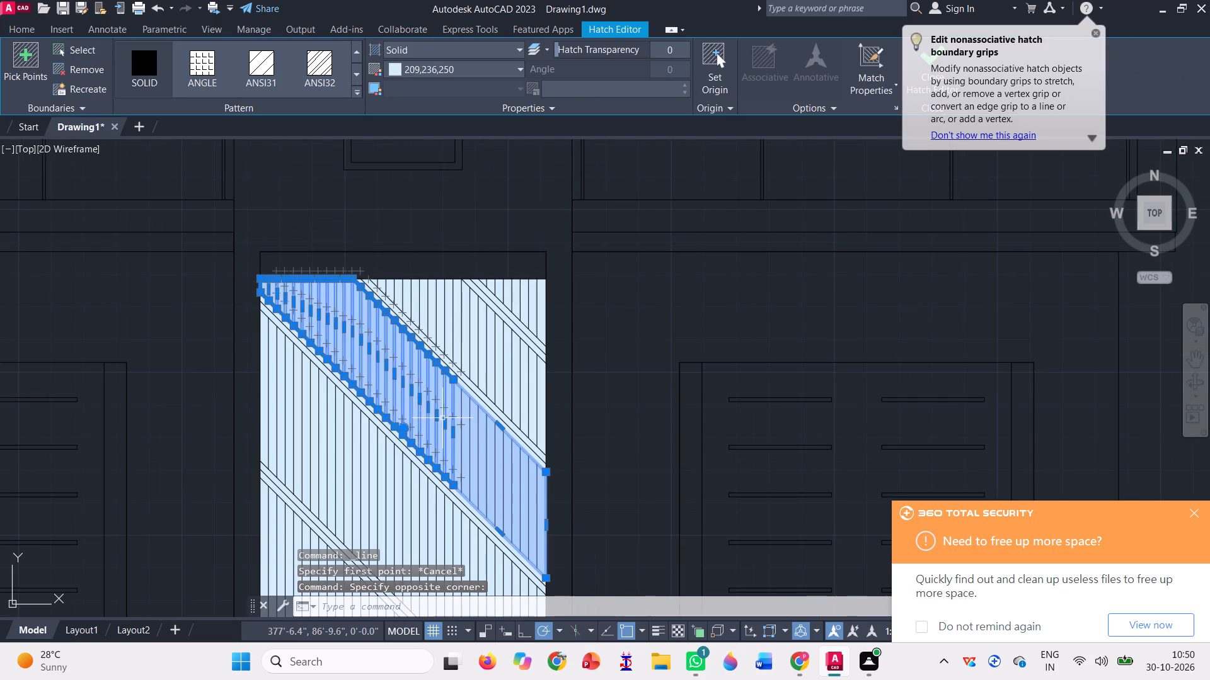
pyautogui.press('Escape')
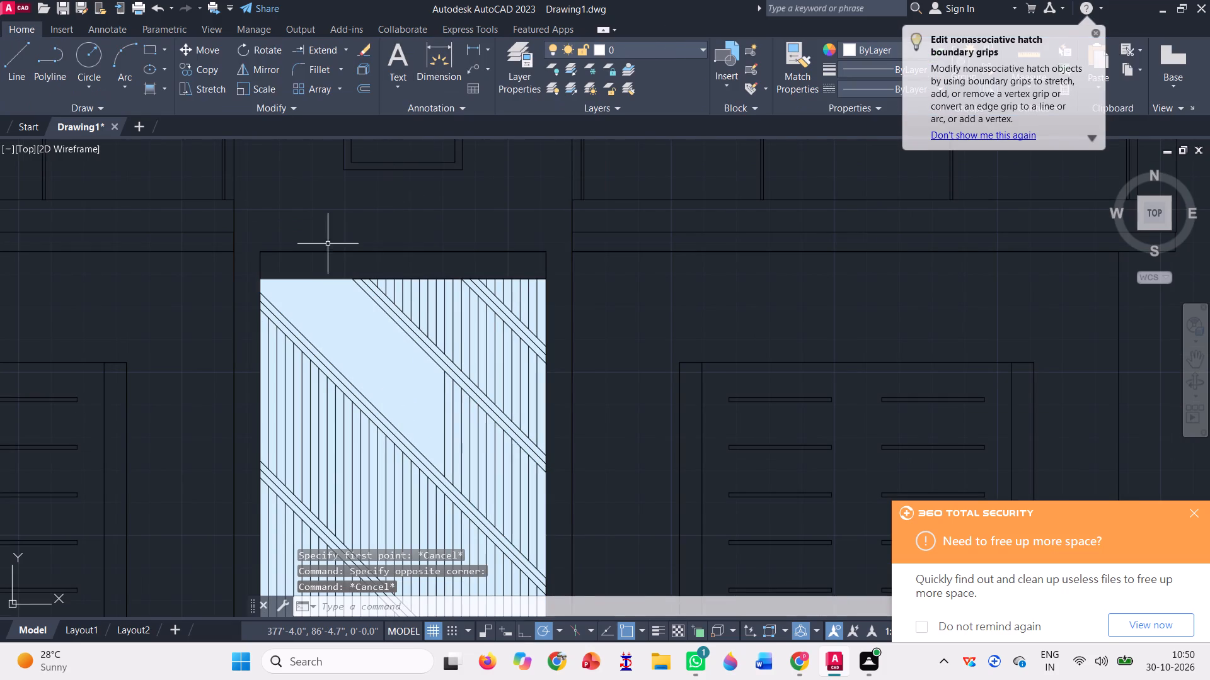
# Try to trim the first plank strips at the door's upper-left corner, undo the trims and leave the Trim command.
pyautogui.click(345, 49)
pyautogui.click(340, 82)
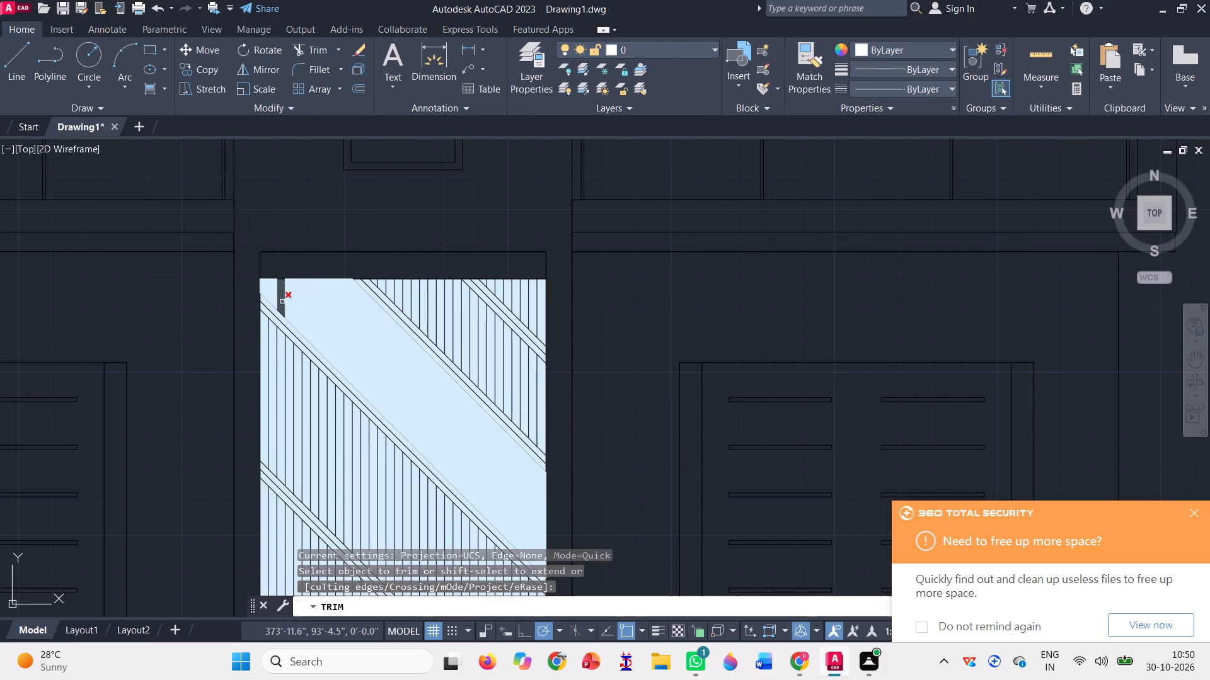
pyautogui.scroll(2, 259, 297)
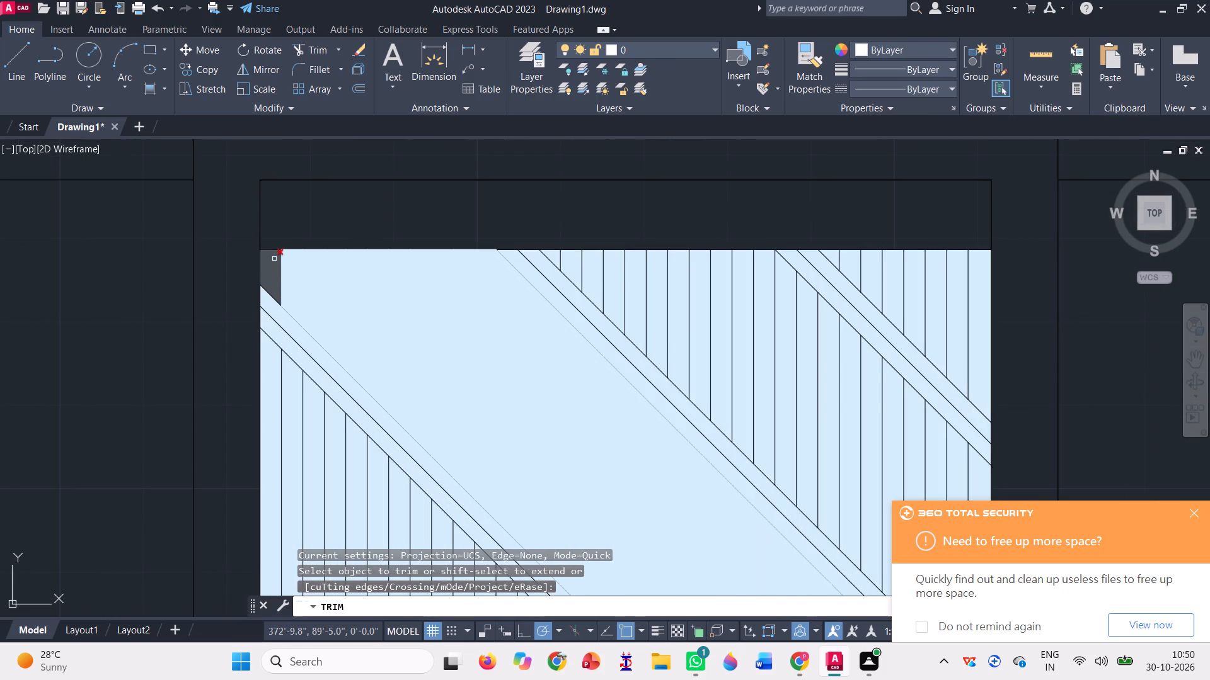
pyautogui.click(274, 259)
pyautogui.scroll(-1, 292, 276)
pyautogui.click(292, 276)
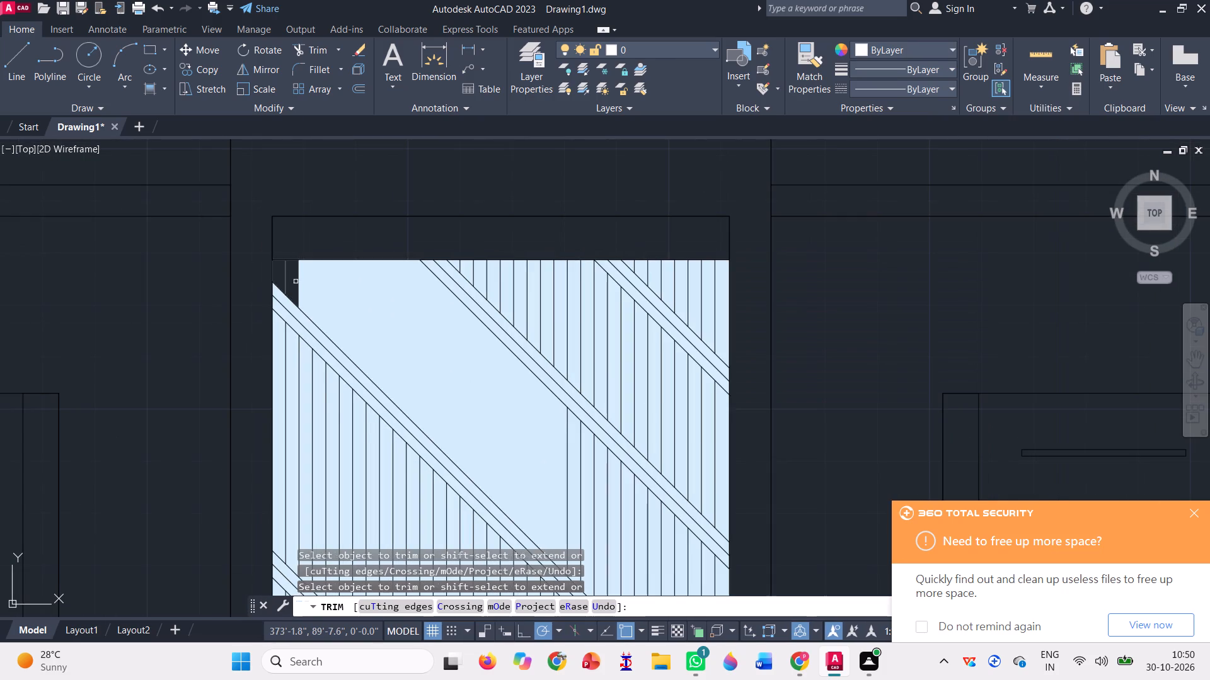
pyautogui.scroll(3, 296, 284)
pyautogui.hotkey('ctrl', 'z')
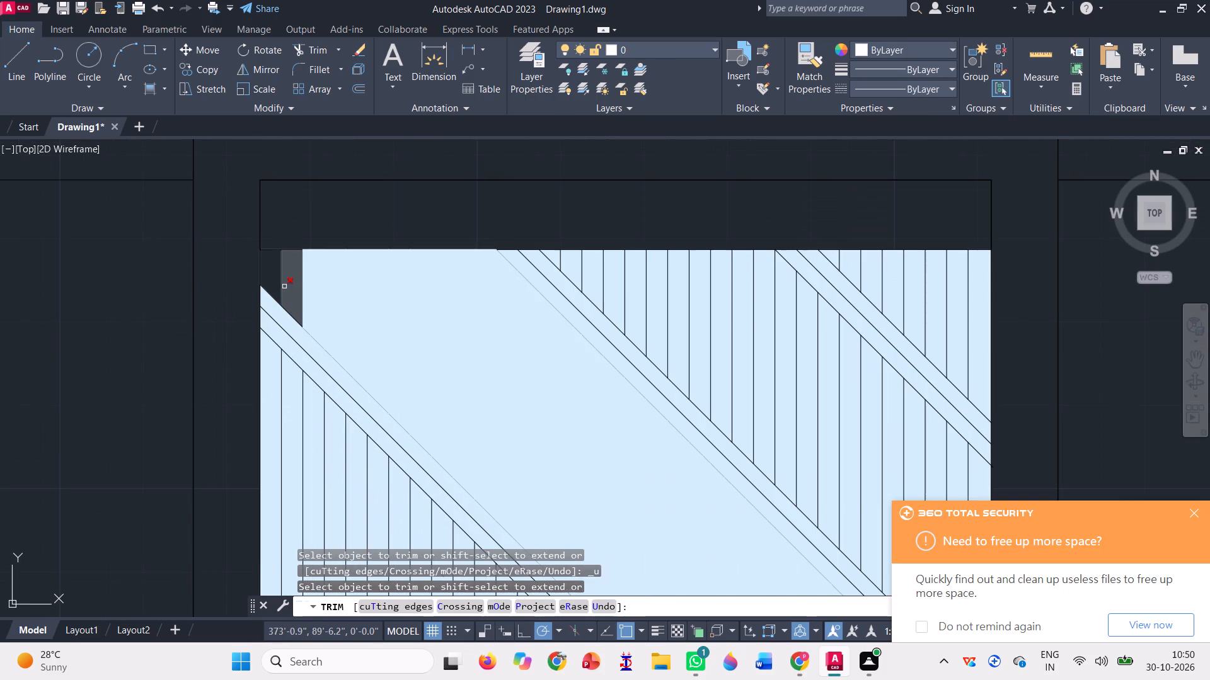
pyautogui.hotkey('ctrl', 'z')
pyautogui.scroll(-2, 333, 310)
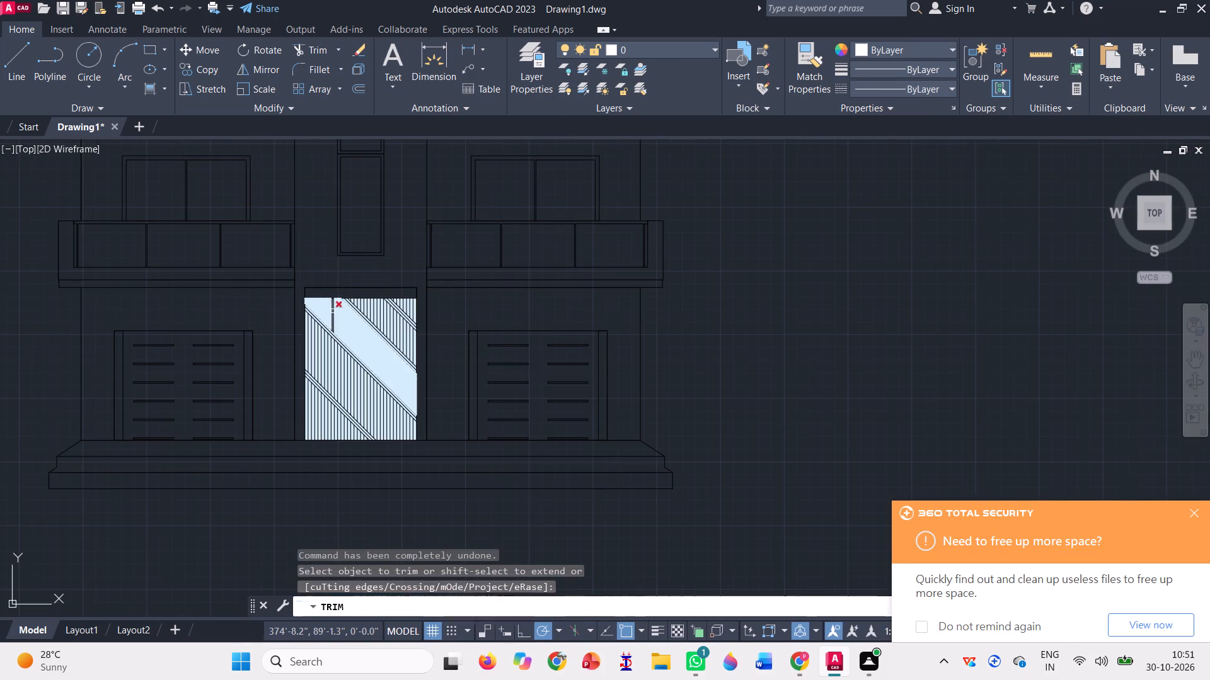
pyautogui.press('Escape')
# Move both light blue door hatches from the black elevation's lower-right base corner to the matching corner of the coloured elevation.
pyautogui.click(359, 330)
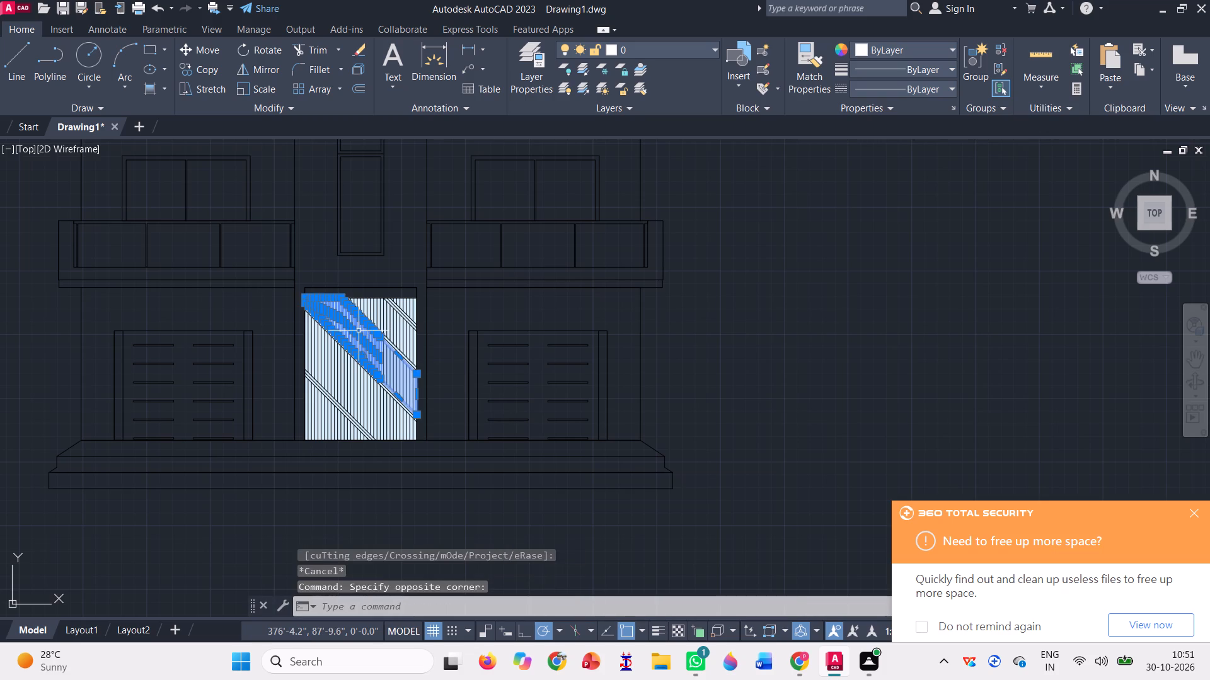
pyautogui.scroll(3, 377, 349)
pyautogui.scroll(-2, 327, 351)
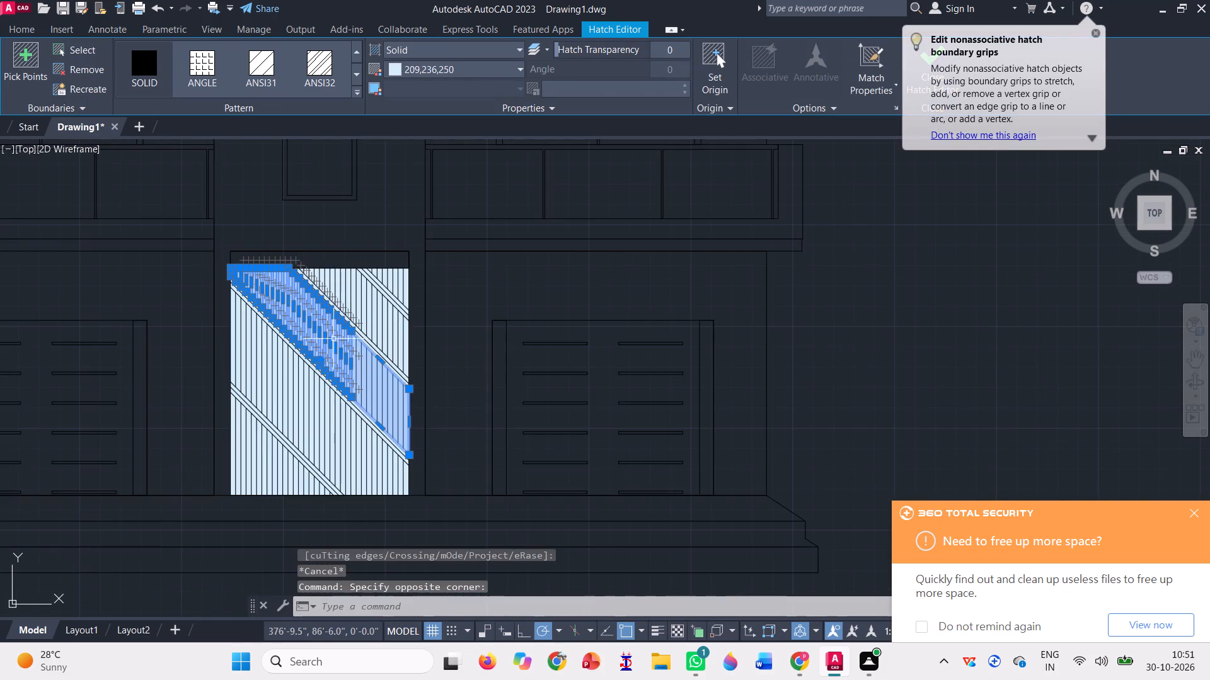
pyautogui.scroll(4, 369, 283)
pyautogui.click(357, 326)
pyautogui.scroll(-5, 378, 298)
pyautogui.write('m')
pyautogui.press('space')
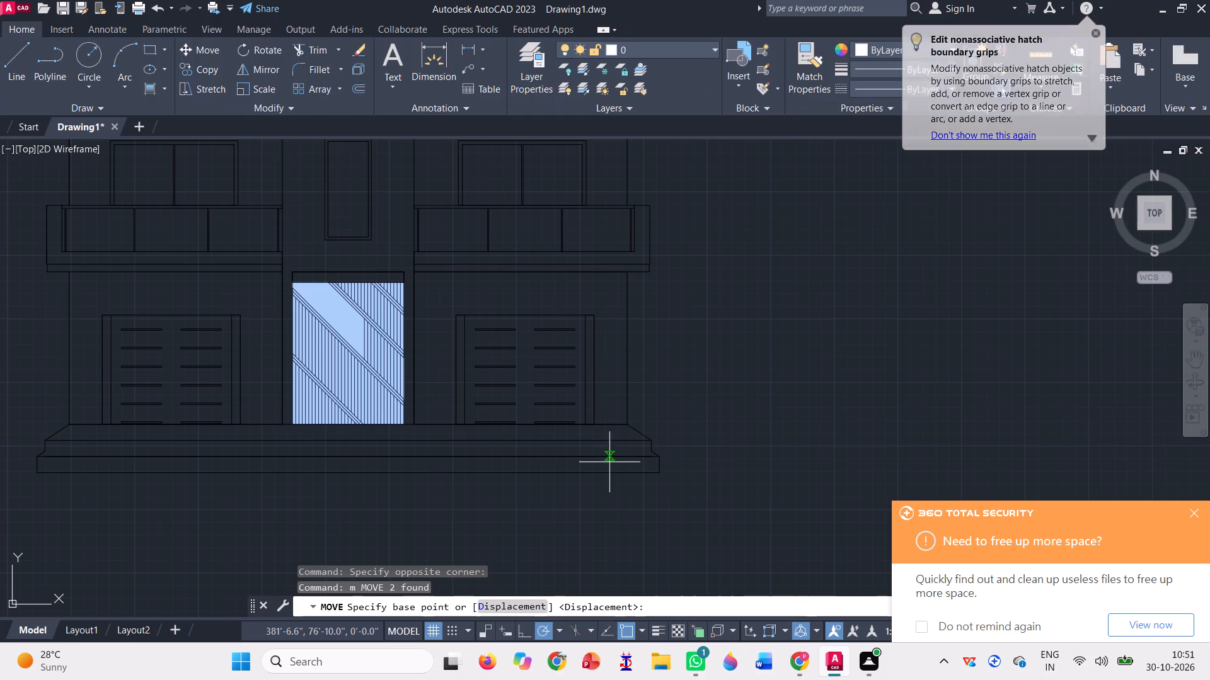
pyautogui.click(657, 475)
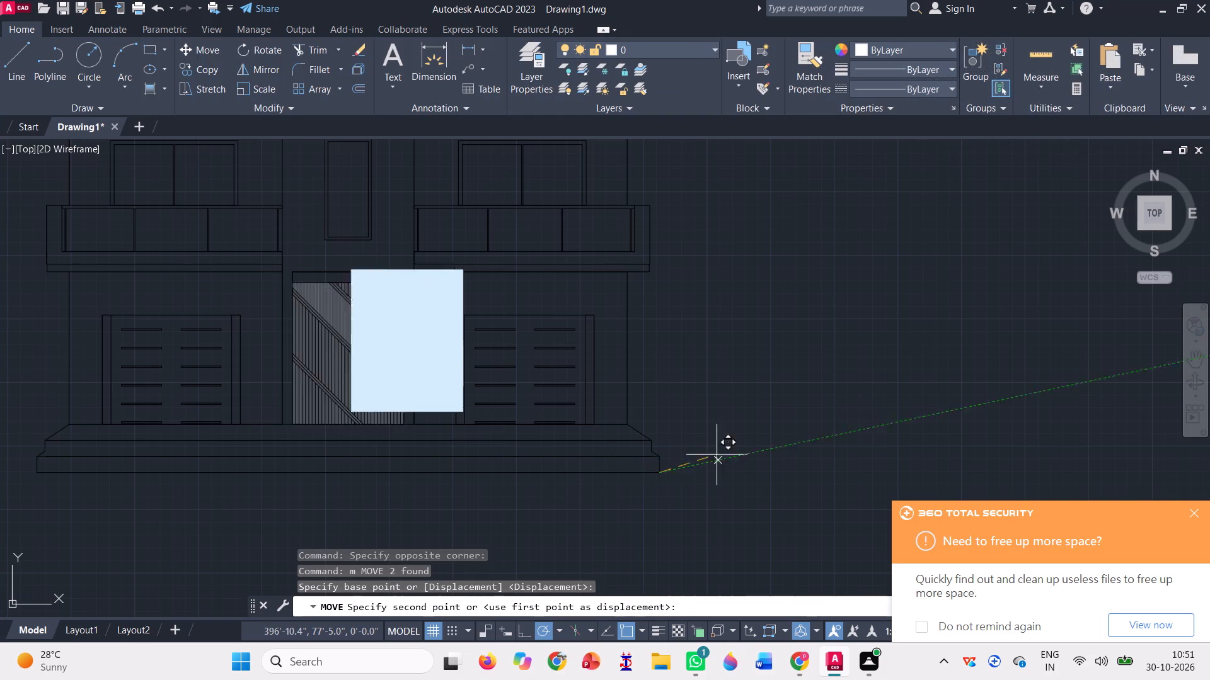
pyautogui.scroll(-2, 751, 438)
pyautogui.scroll(-1, 532, 424)
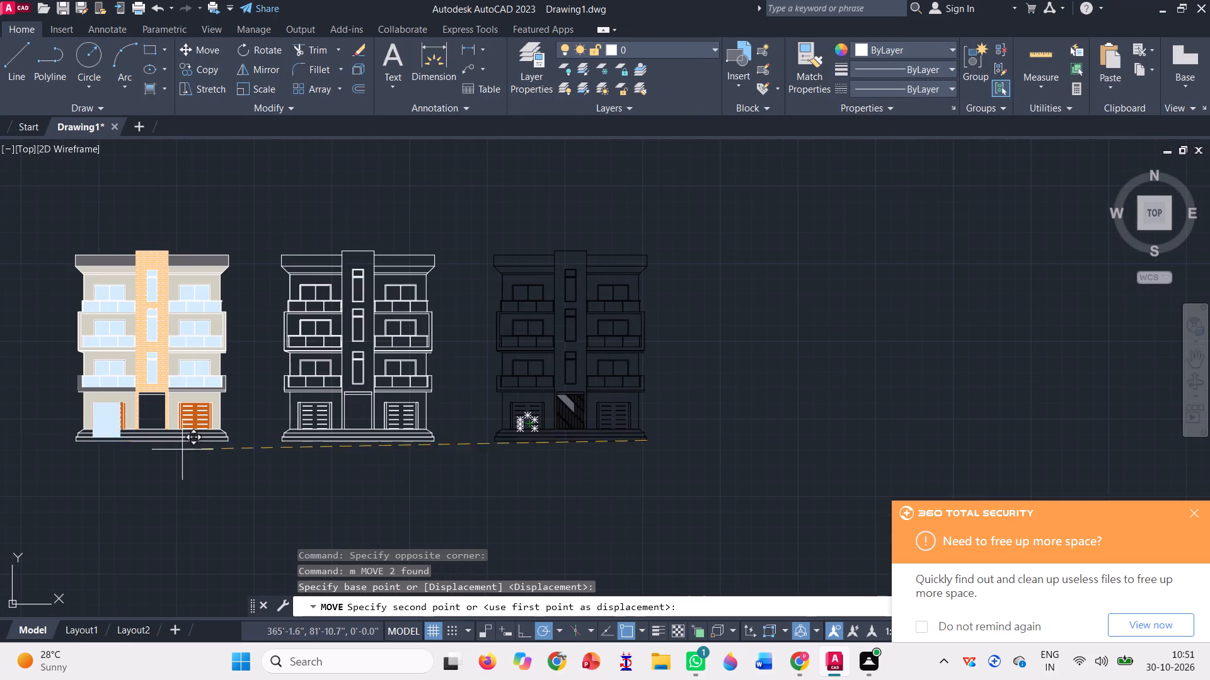
pyautogui.scroll(3, 204, 441)
pyautogui.click(296, 446)
pyautogui.scroll(-3, 256, 431)
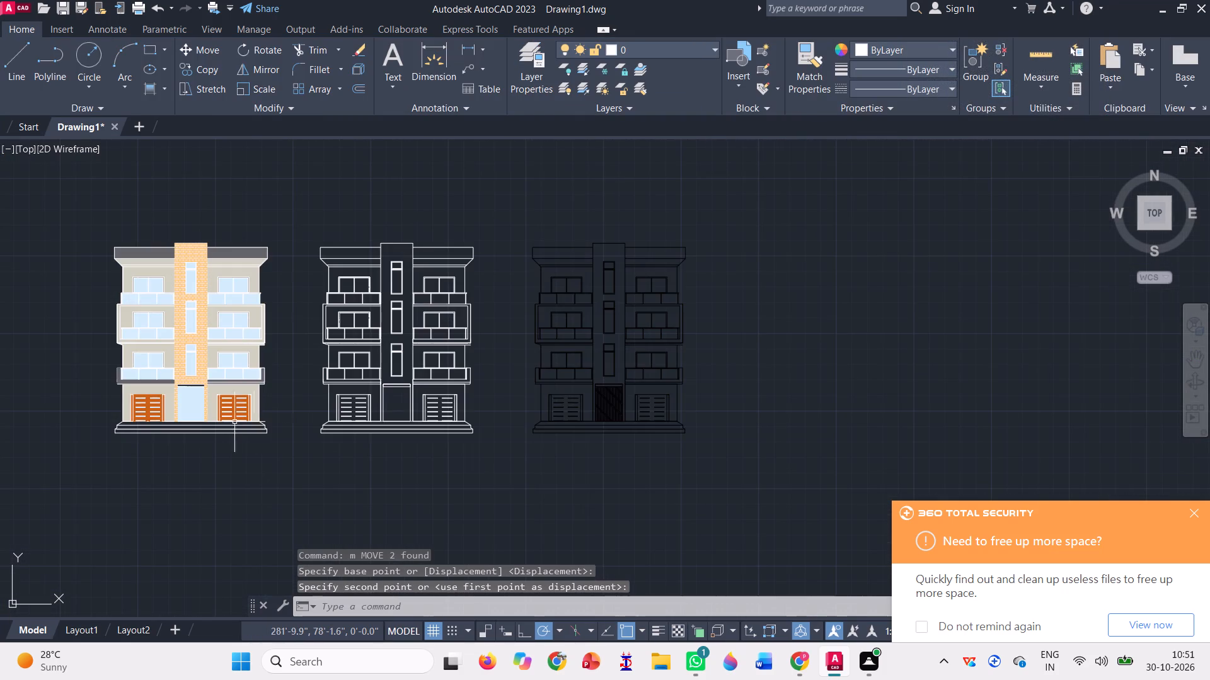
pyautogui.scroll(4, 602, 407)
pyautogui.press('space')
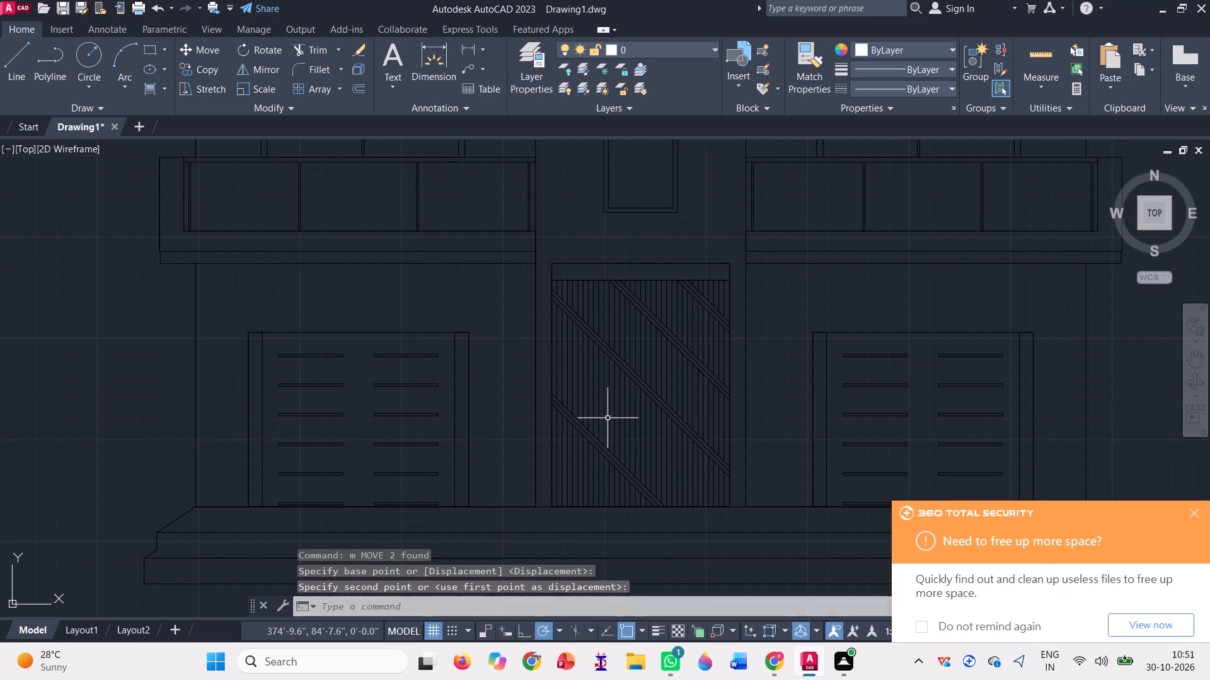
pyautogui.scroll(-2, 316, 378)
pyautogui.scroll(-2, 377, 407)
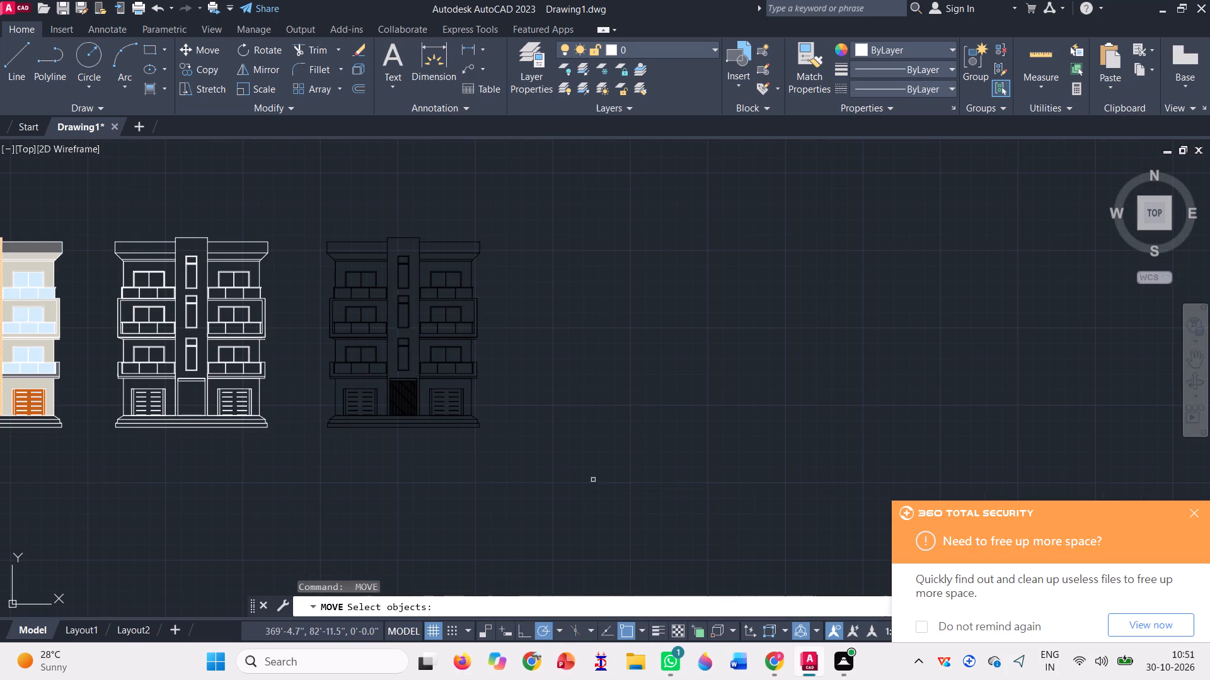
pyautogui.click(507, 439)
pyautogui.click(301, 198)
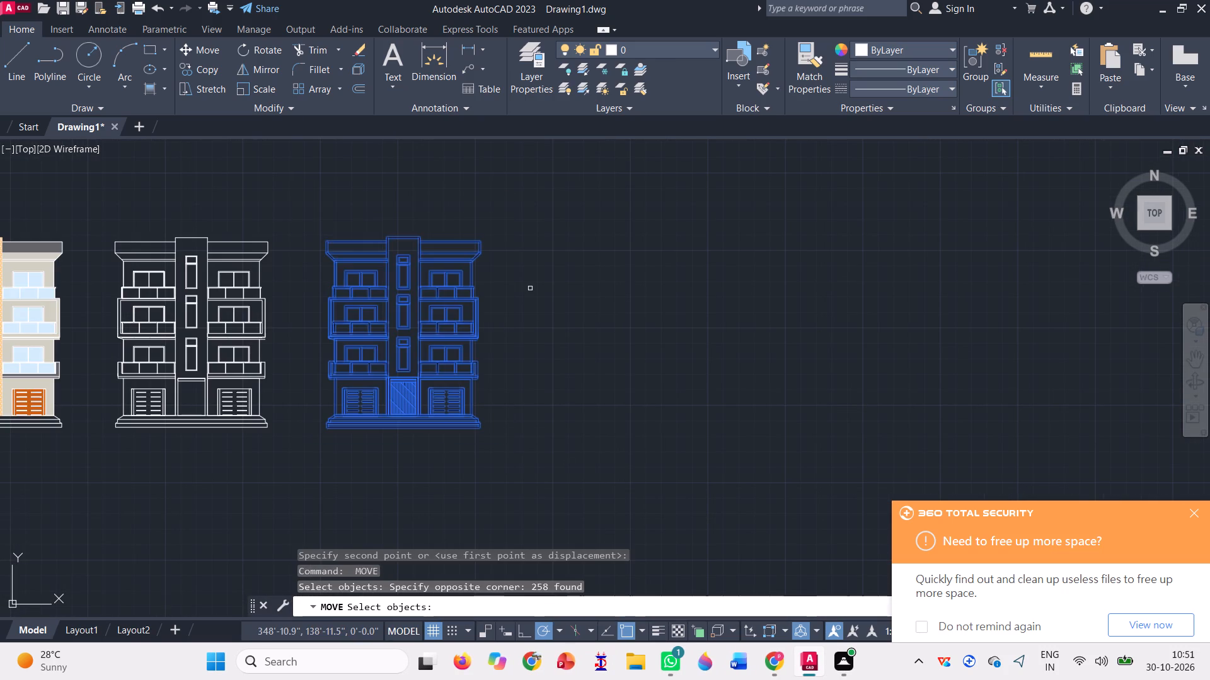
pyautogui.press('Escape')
# Join the lines of the entire black elevation drawing.
pyautogui.click(534, 470)
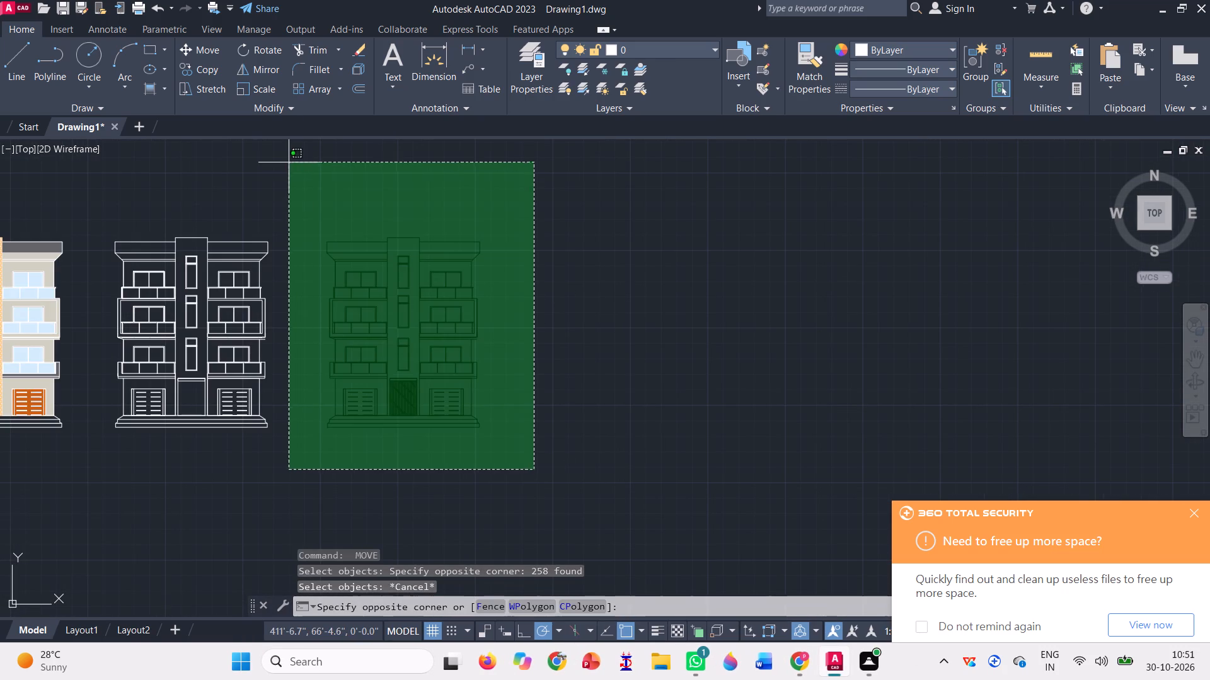
pyautogui.click(306, 192)
pyautogui.write('j')
pyautogui.press('space')
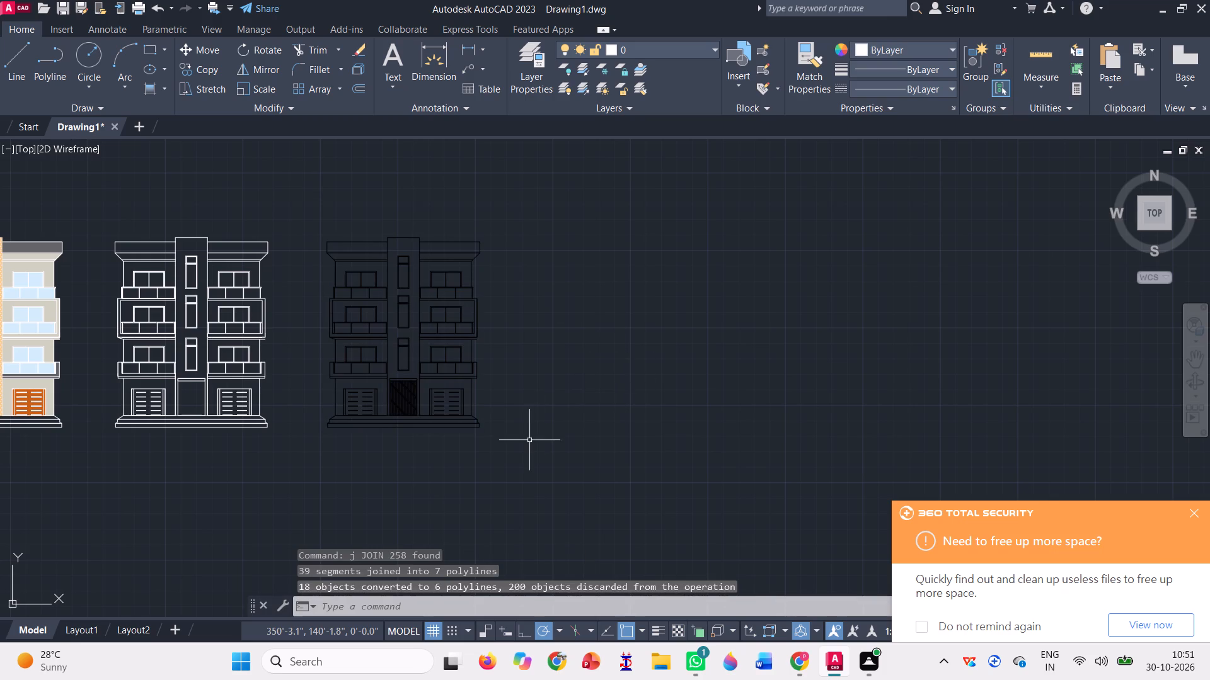
# Move the whole black line elevation by its lower-right base corner onto the matching corner of the coloured elevation.
pyautogui.click(526, 457)
pyautogui.click(304, 205)
pyautogui.write('m')
pyautogui.press('space')
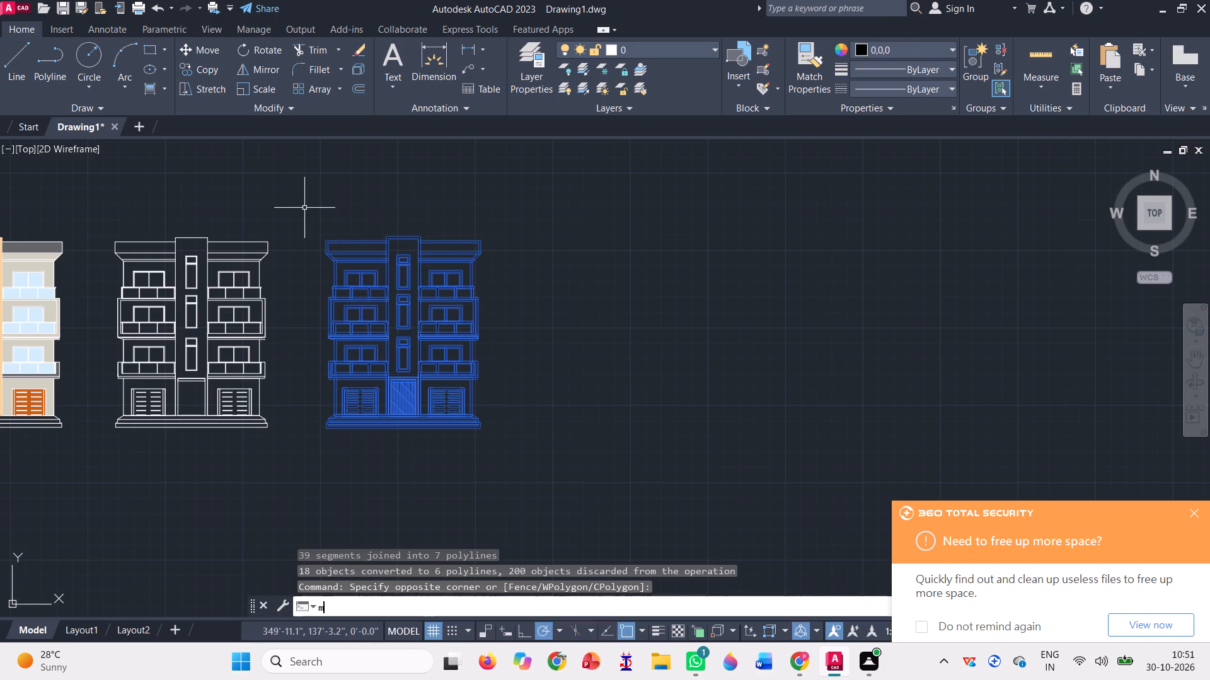
pyautogui.scroll(3, 502, 455)
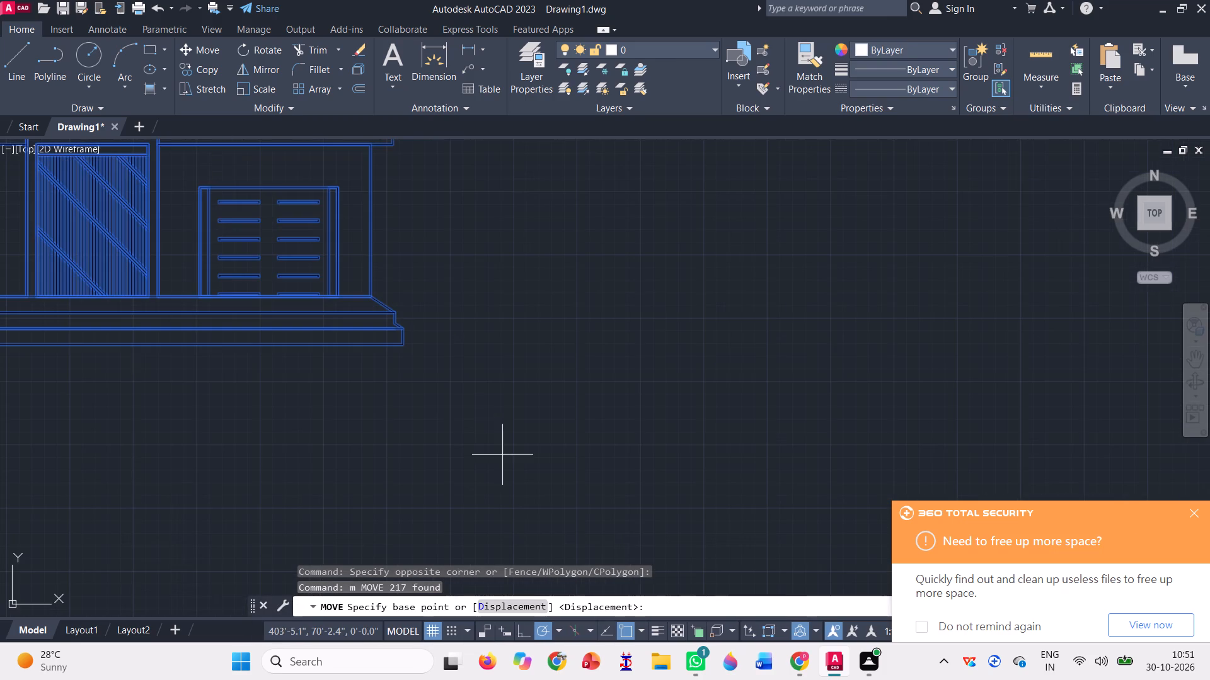
pyautogui.click(405, 348)
pyautogui.scroll(-2, 703, 455)
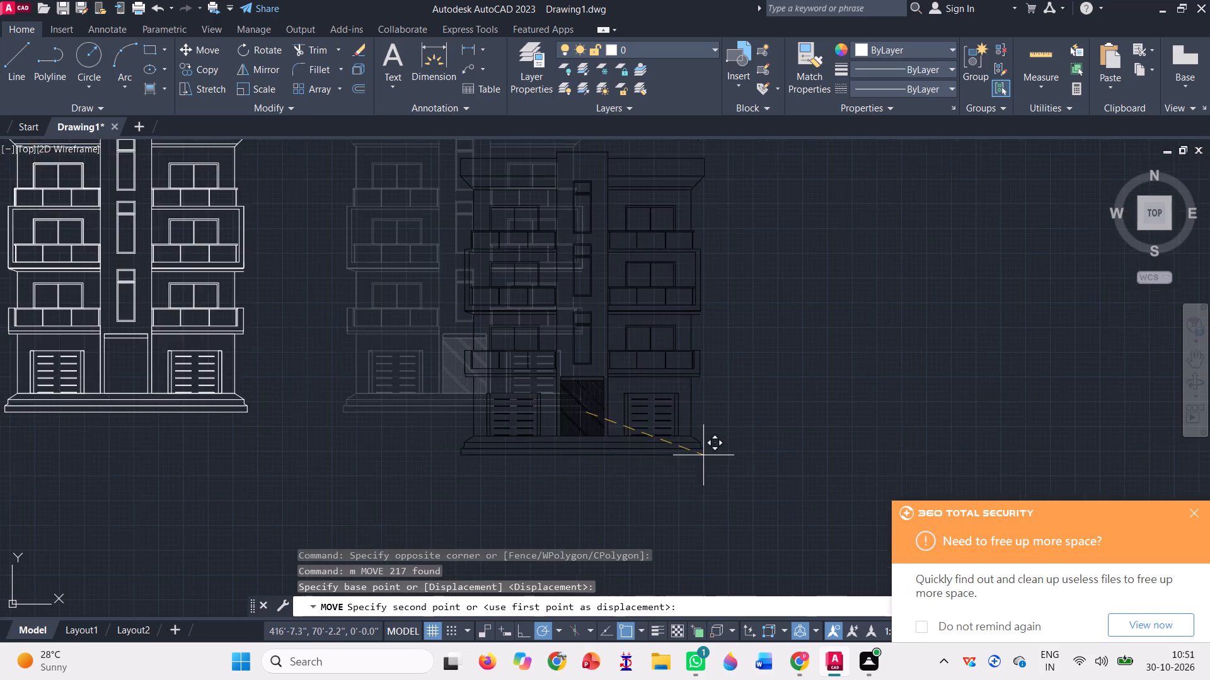
pyautogui.scroll(-2, 703, 455)
pyautogui.scroll(3, 388, 448)
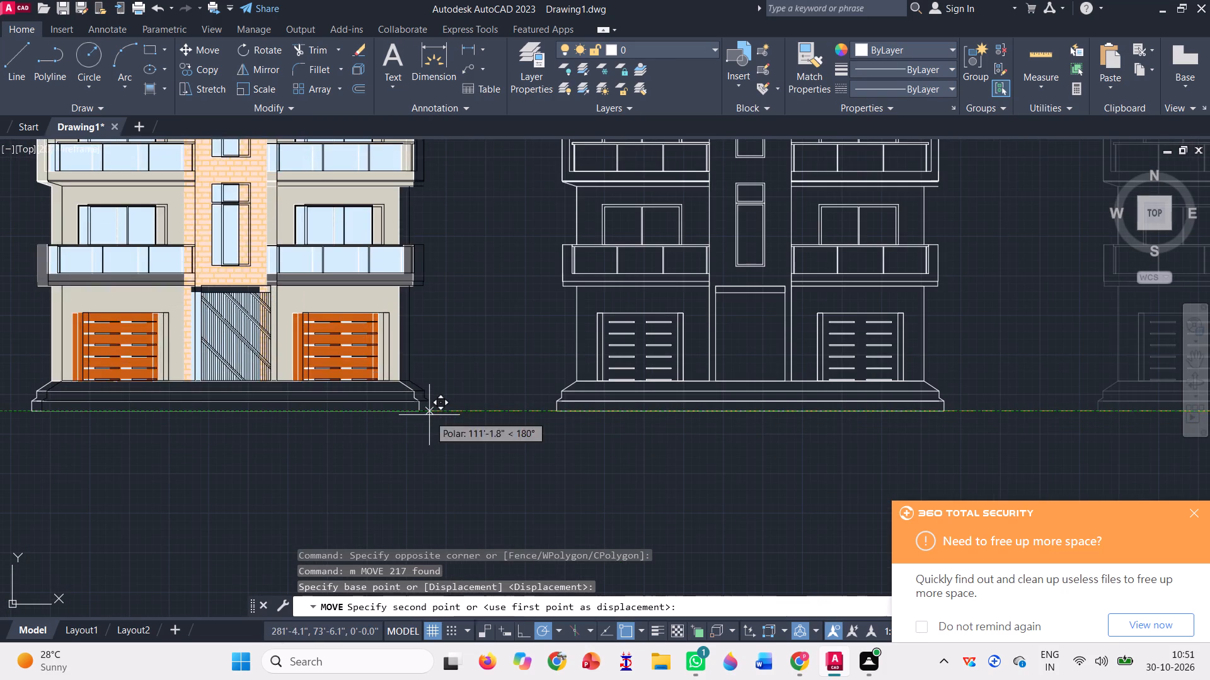
pyautogui.click(417, 411)
pyautogui.scroll(-1, 374, 422)
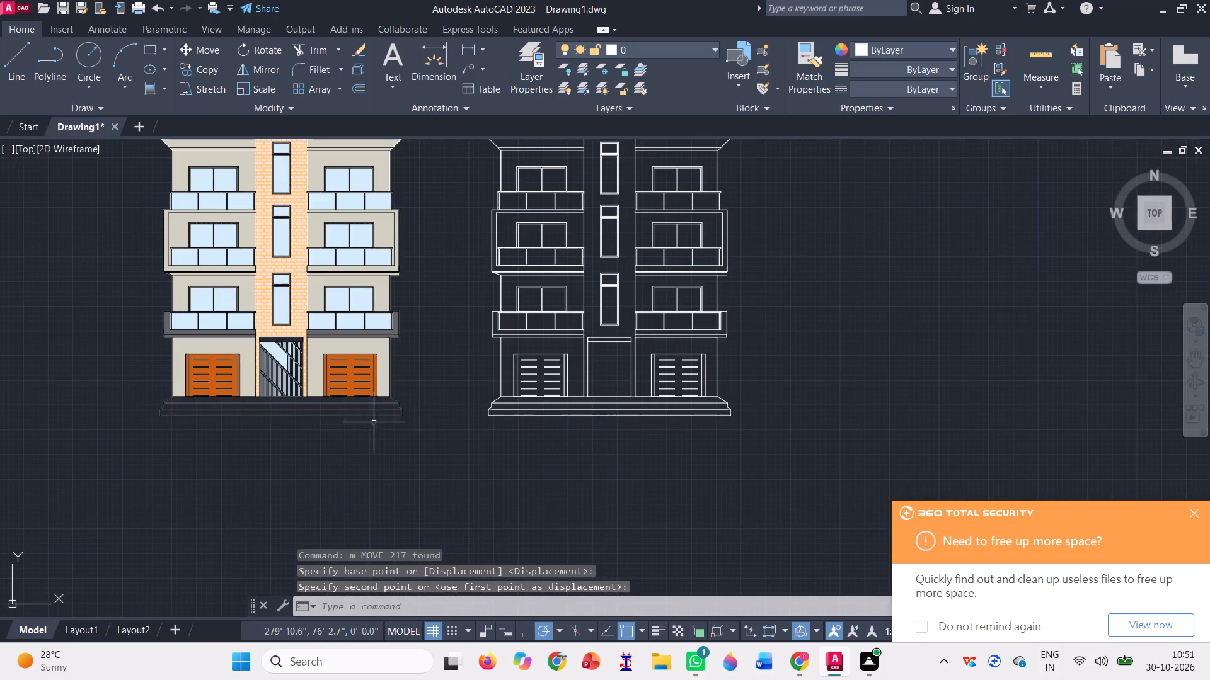
# Check the overlaid entrance door up close and undo the move of the black line elevation.
pyautogui.scroll(4, 286, 351)
pyautogui.scroll(3, 322, 312)
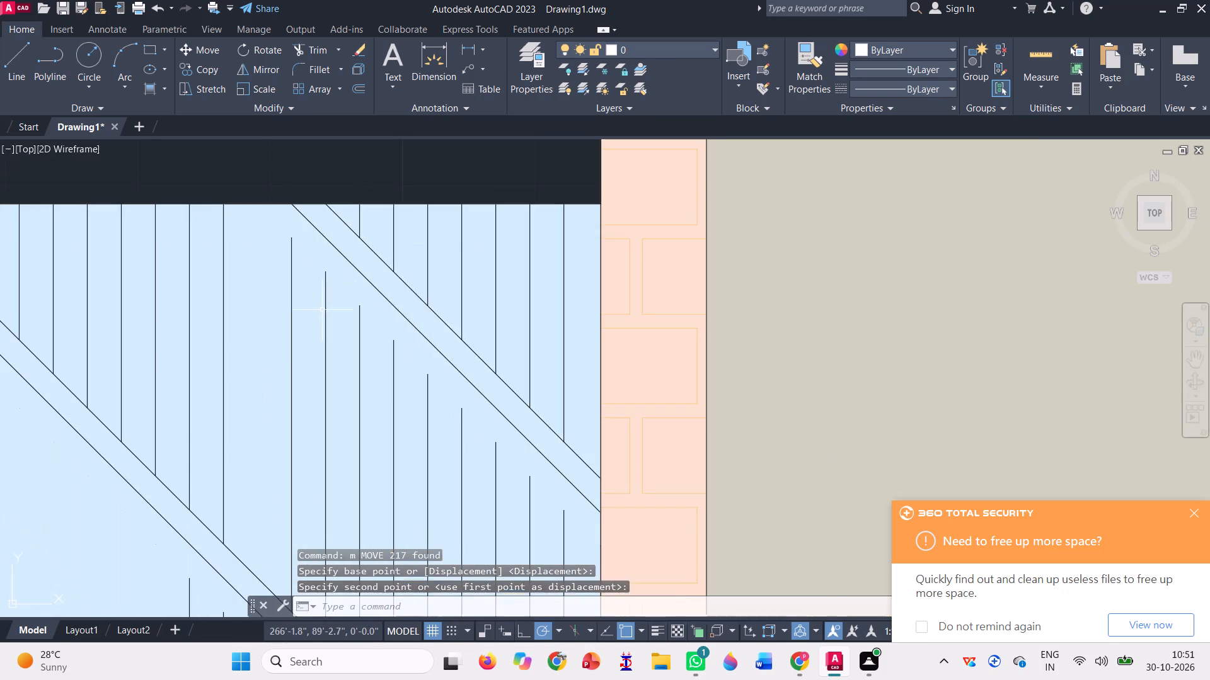
pyautogui.scroll(-5, 287, 363)
pyautogui.scroll(4, 287, 363)
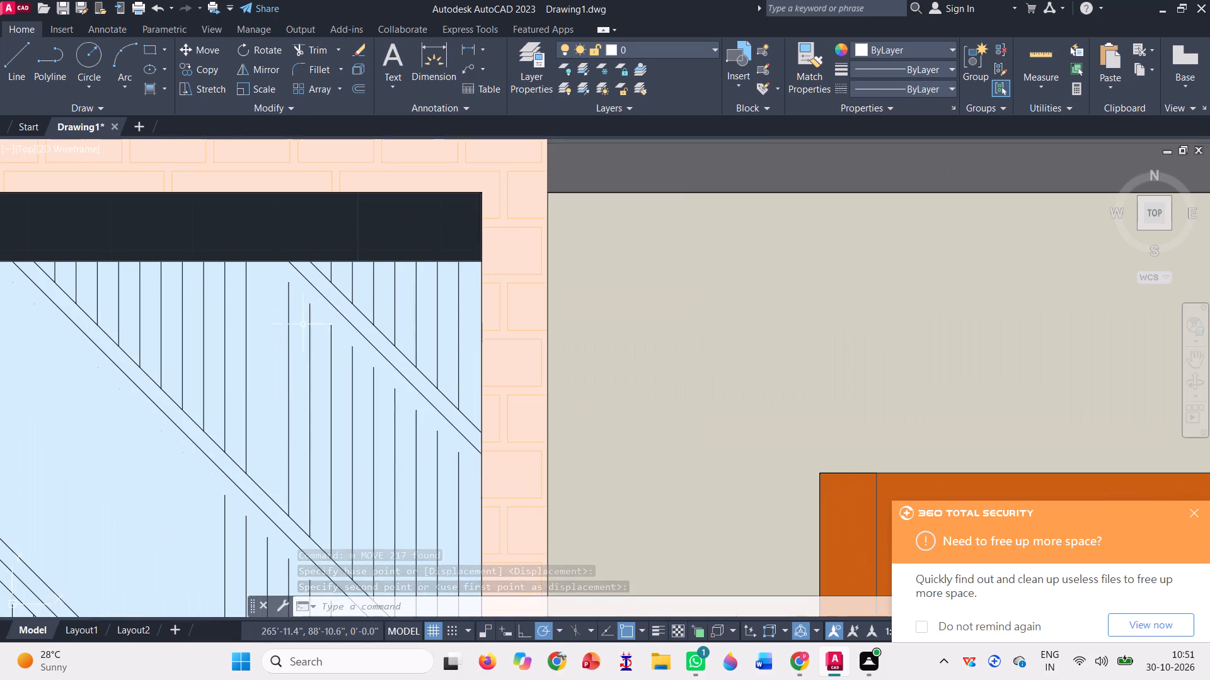
pyautogui.scroll(-5, 303, 316)
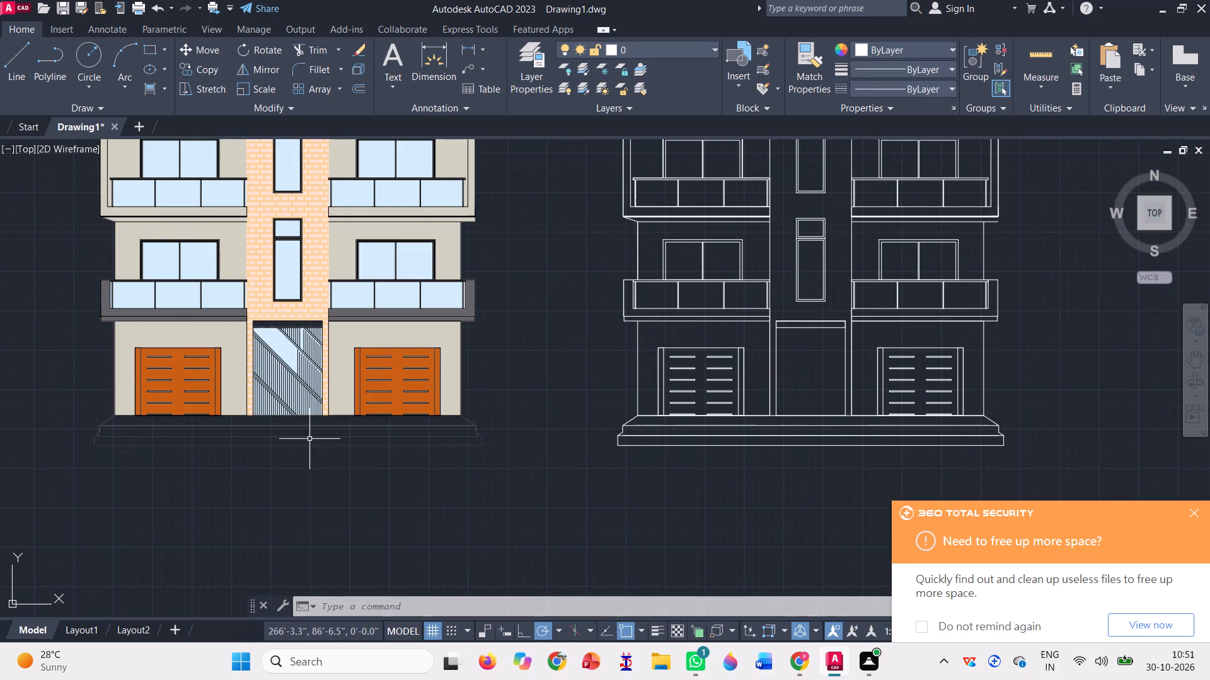
pyautogui.hotkey('ctrl', 'z')
pyautogui.hotkey('ctrl', 'z')
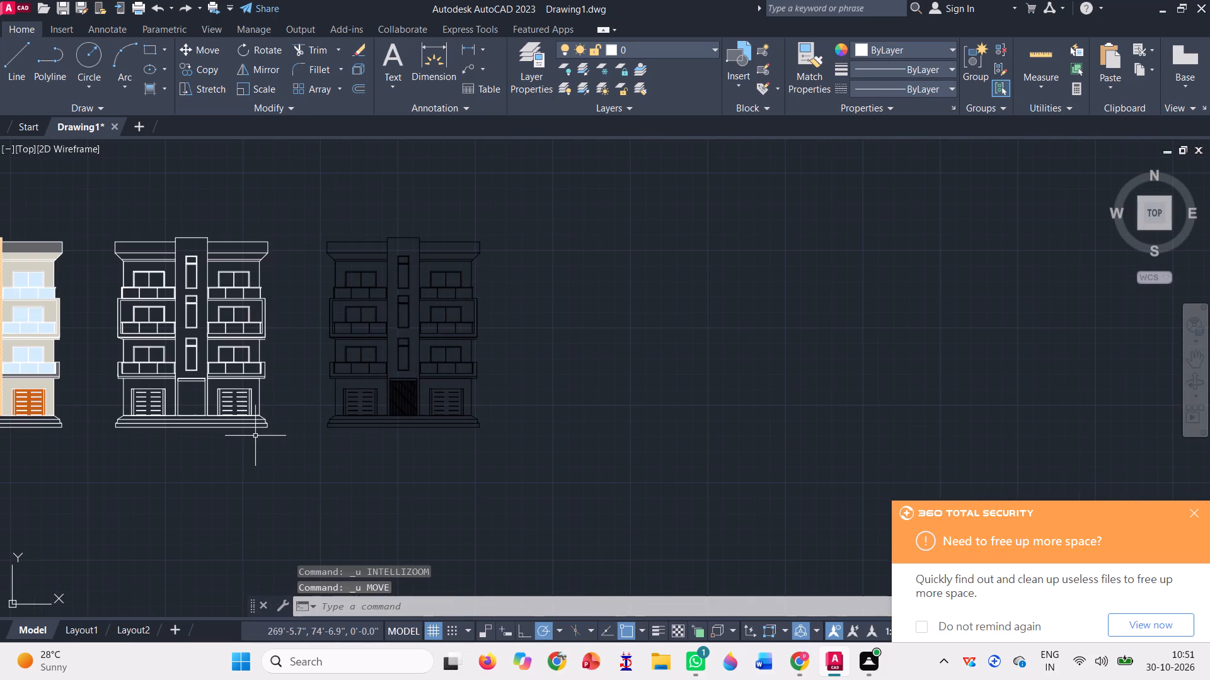
# Delete the light blue diagonal band hatch from the coloured elevation's entrance door.
pyautogui.scroll(4, 408, 370)
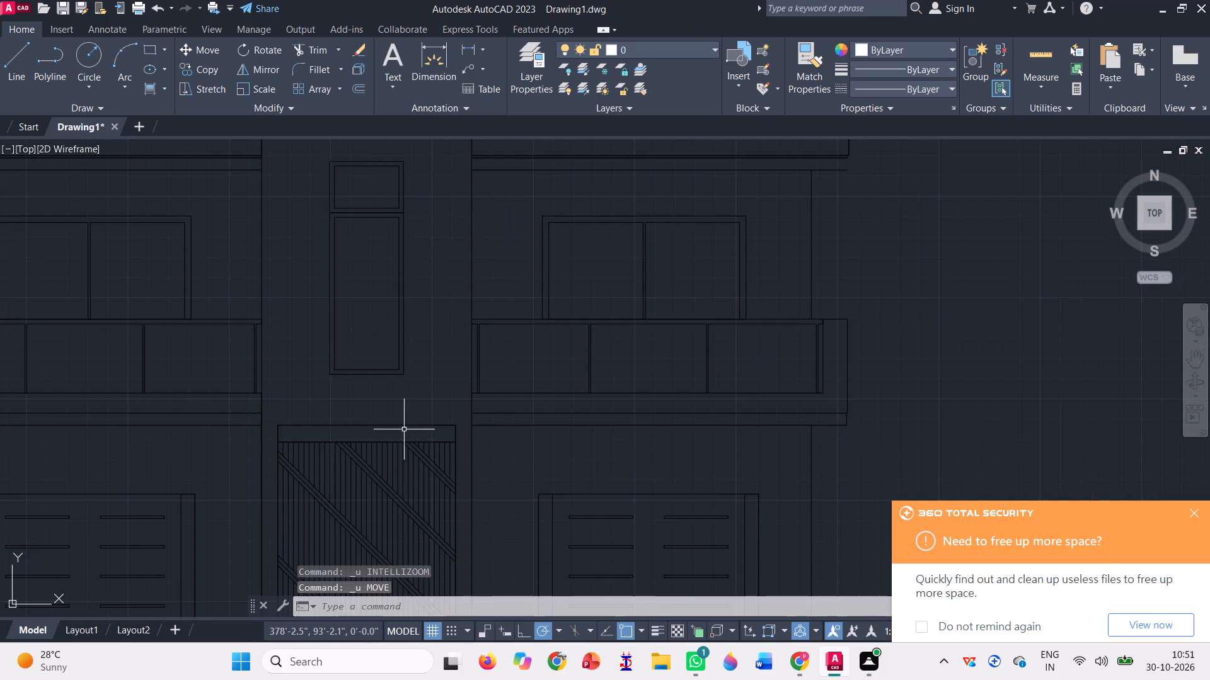
pyautogui.scroll(1, 405, 421)
pyautogui.scroll(-4, 400, 389)
pyautogui.scroll(3, 374, 422)
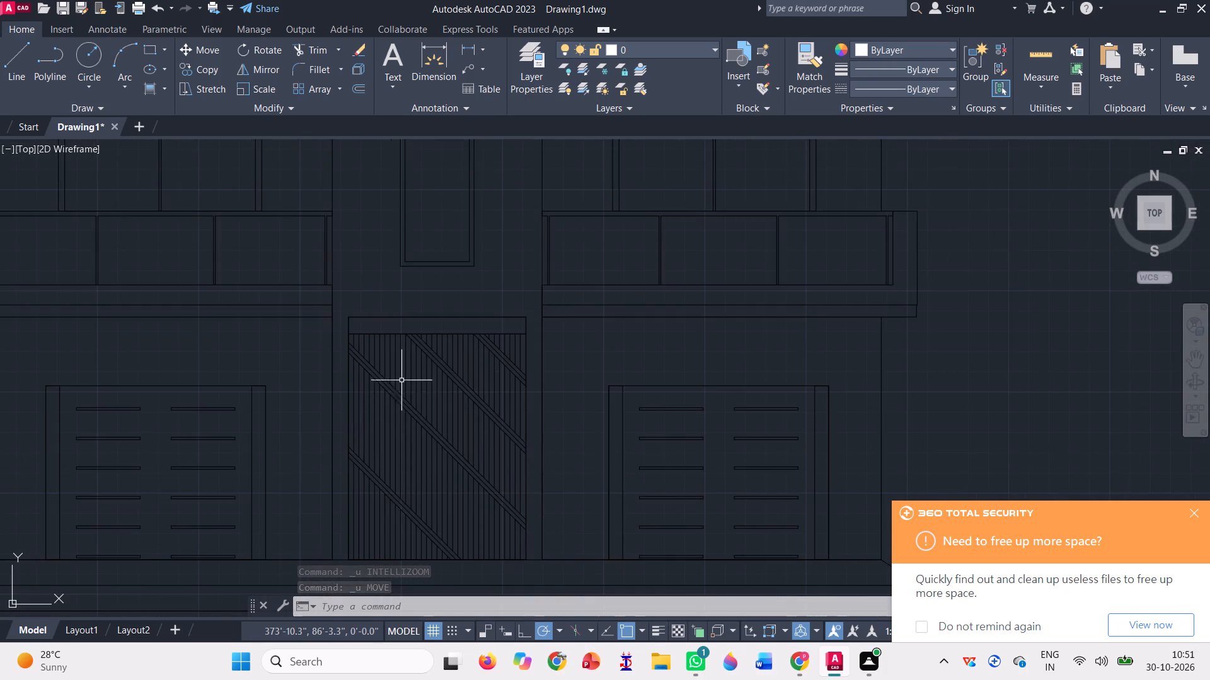
pyautogui.scroll(-4, 401, 378)
pyautogui.scroll(-2, 374, 425)
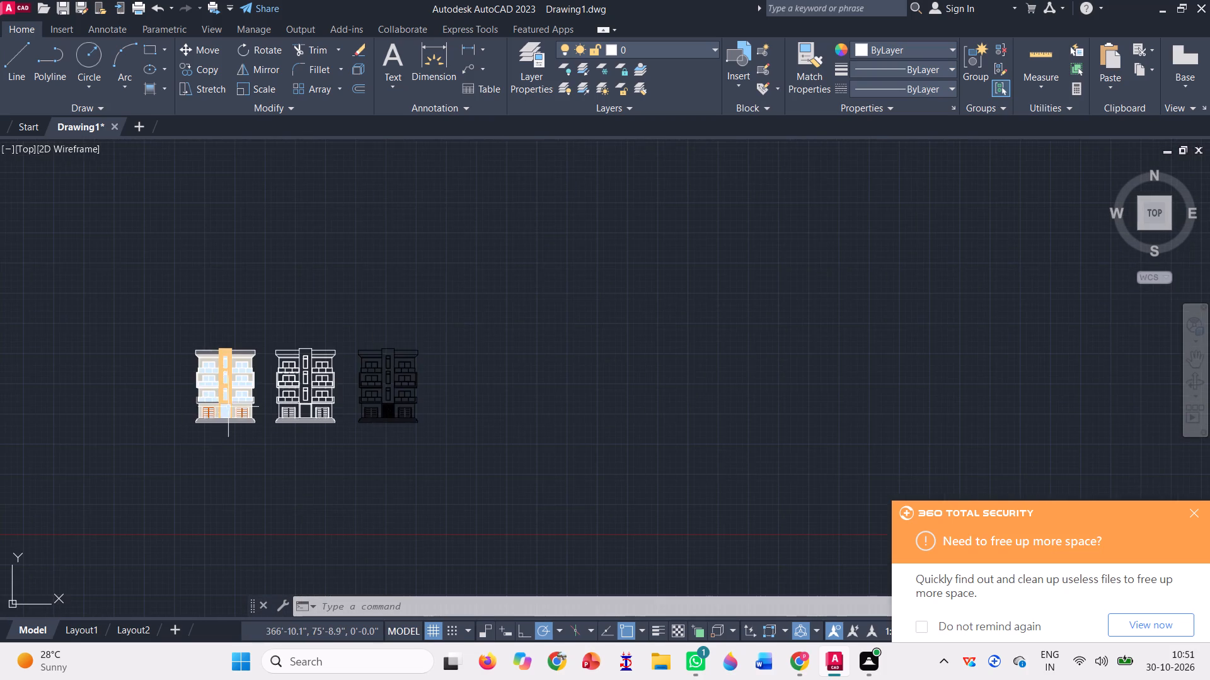
pyautogui.scroll(4, 231, 404)
pyautogui.click(196, 444)
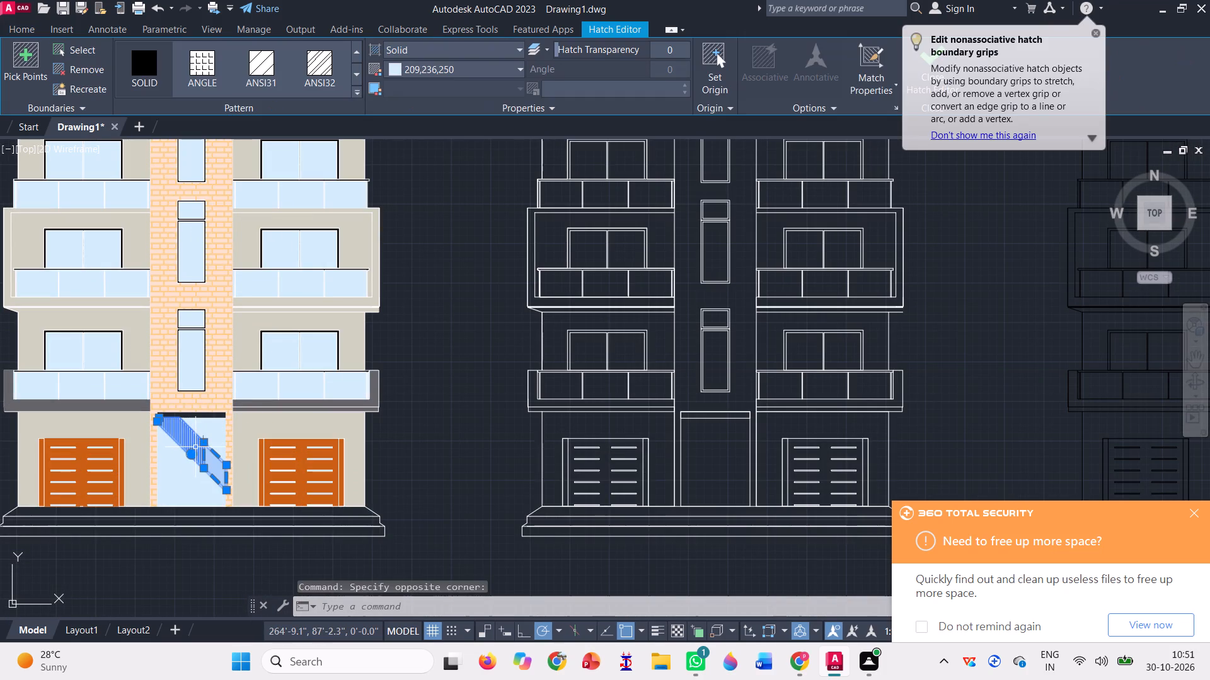
pyautogui.press('Delete')
# Trim the white plank strips and the lower light blue fill out of the coloured elevation's entrance door.
pyautogui.scroll(2, 196, 445)
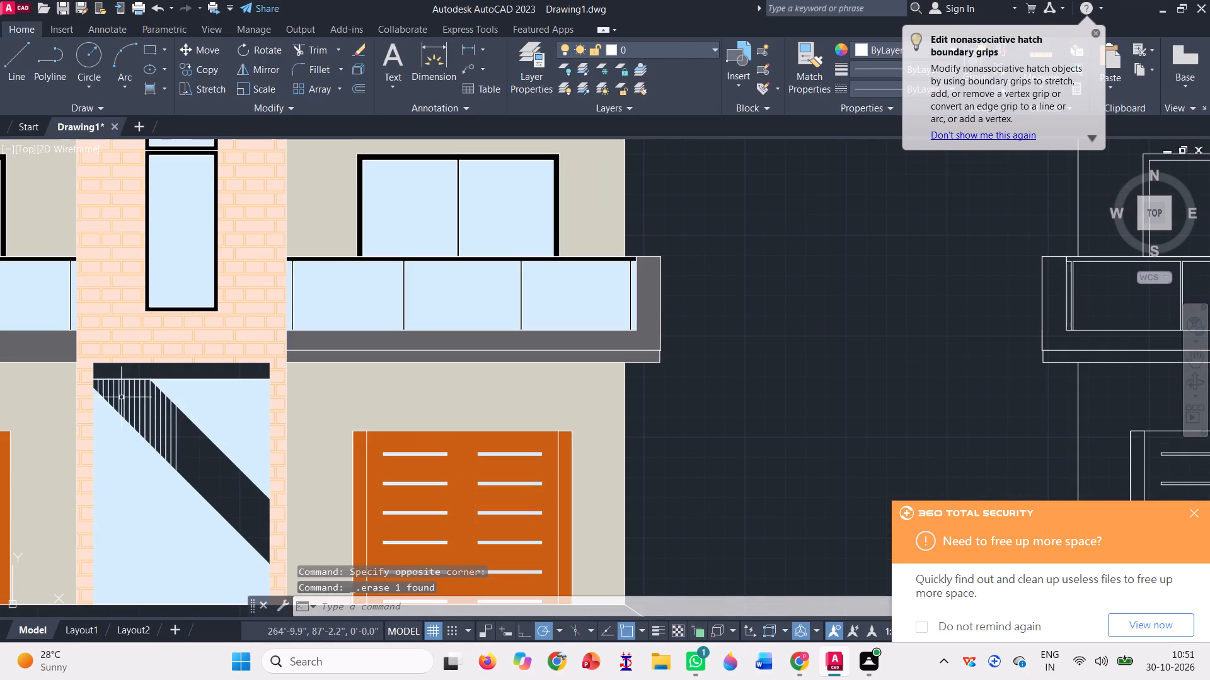
pyautogui.scroll(4, 106, 390)
pyautogui.click(33, 352)
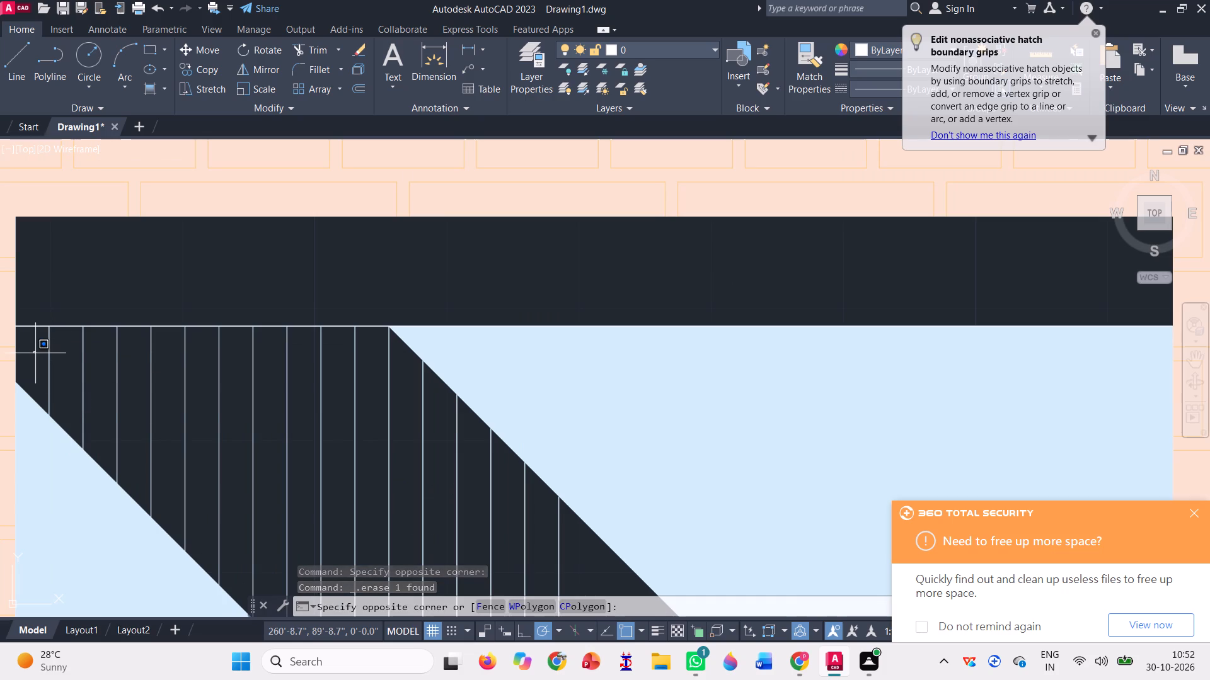
pyautogui.scroll(-3, 212, 412)
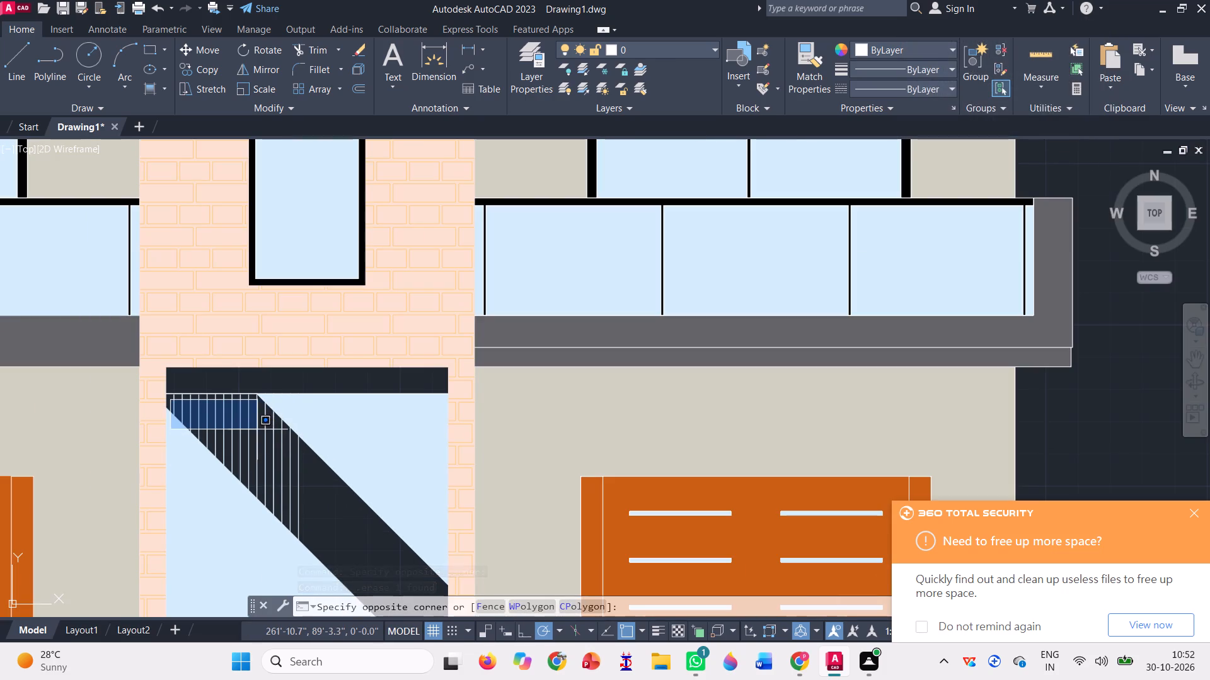
pyautogui.click(248, 424)
pyautogui.scroll(2, 271, 473)
pyautogui.scroll(-2, 243, 411)
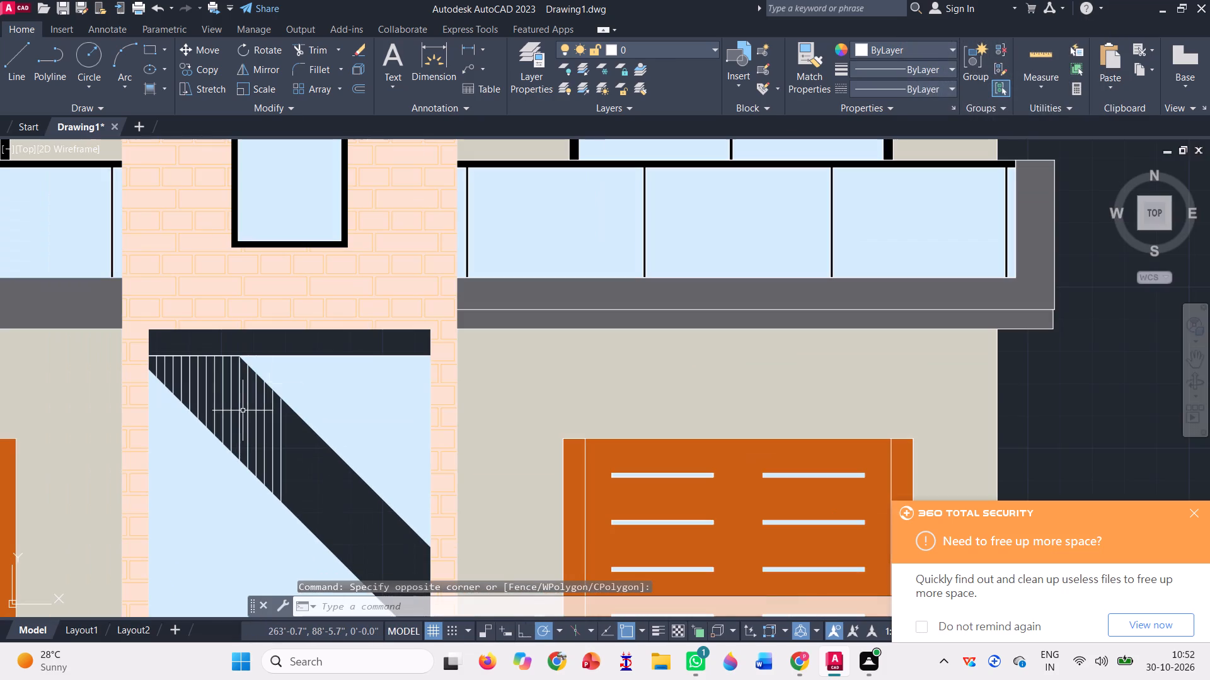
pyautogui.click(313, 42)
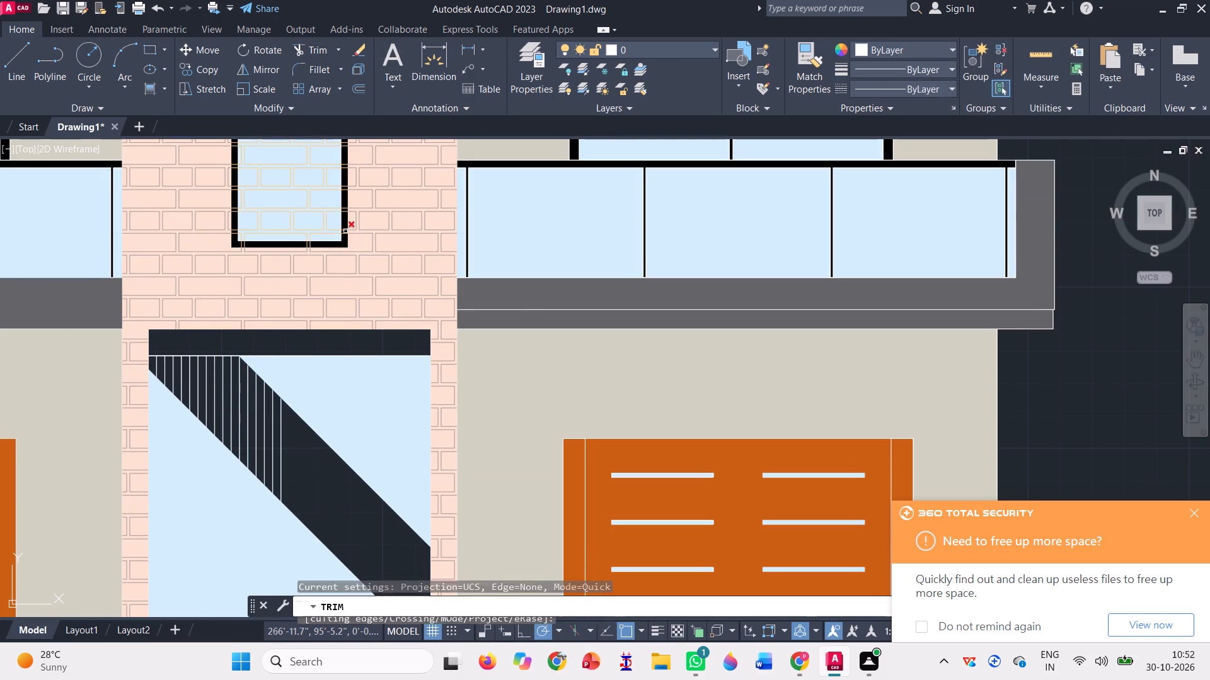
pyautogui.click(276, 438)
pyautogui.click(291, 450)
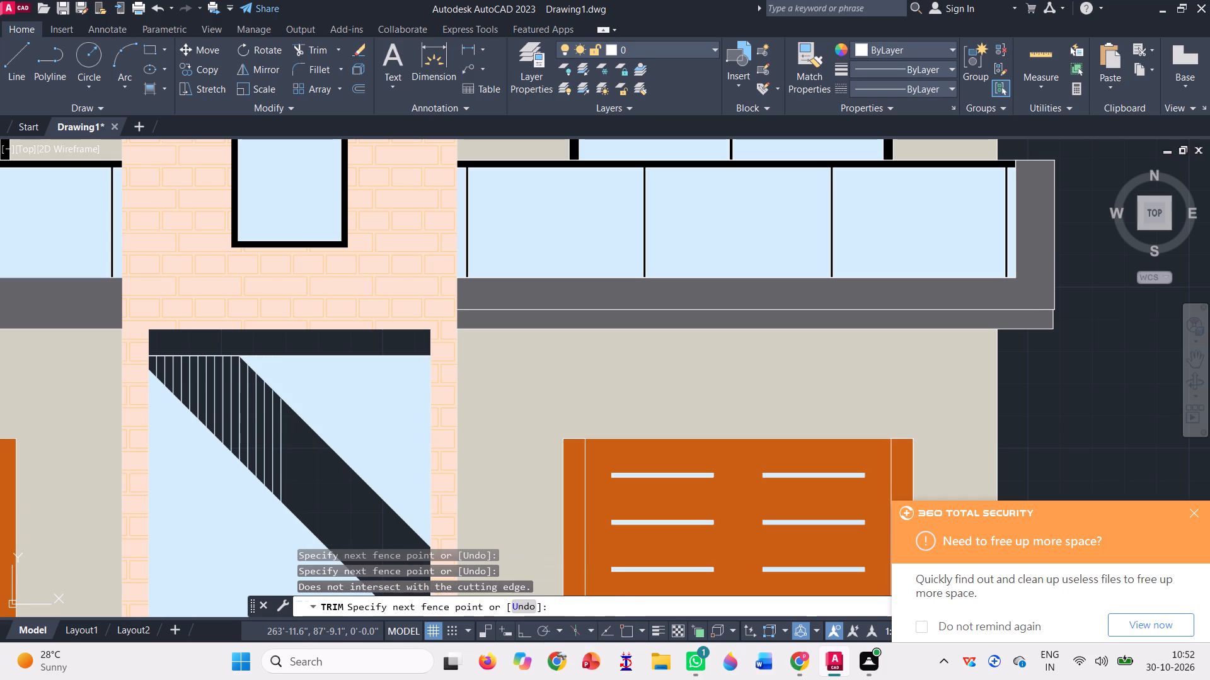
pyautogui.click(280, 439)
pyautogui.scroll(-3, 275, 427)
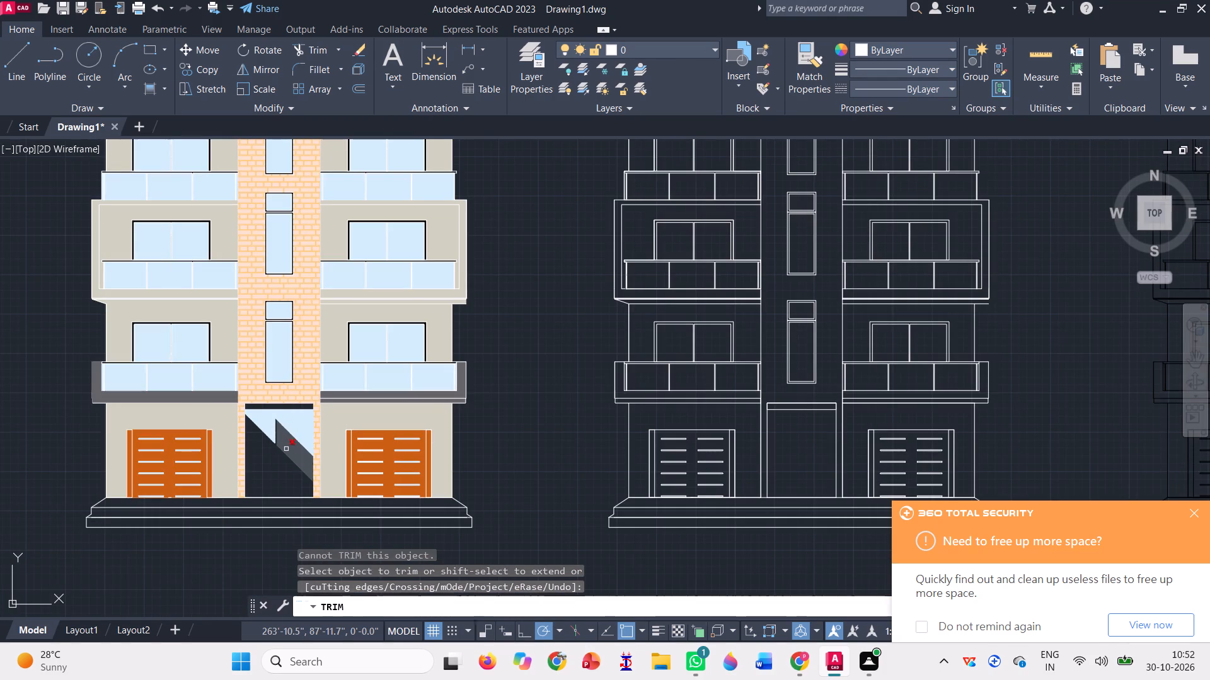
pyautogui.press('Escape')
# Delete the remaining light blue hatch in the upper part of the coloured elevation's entrance door.
pyautogui.click(289, 421)
pyautogui.press('Delete')
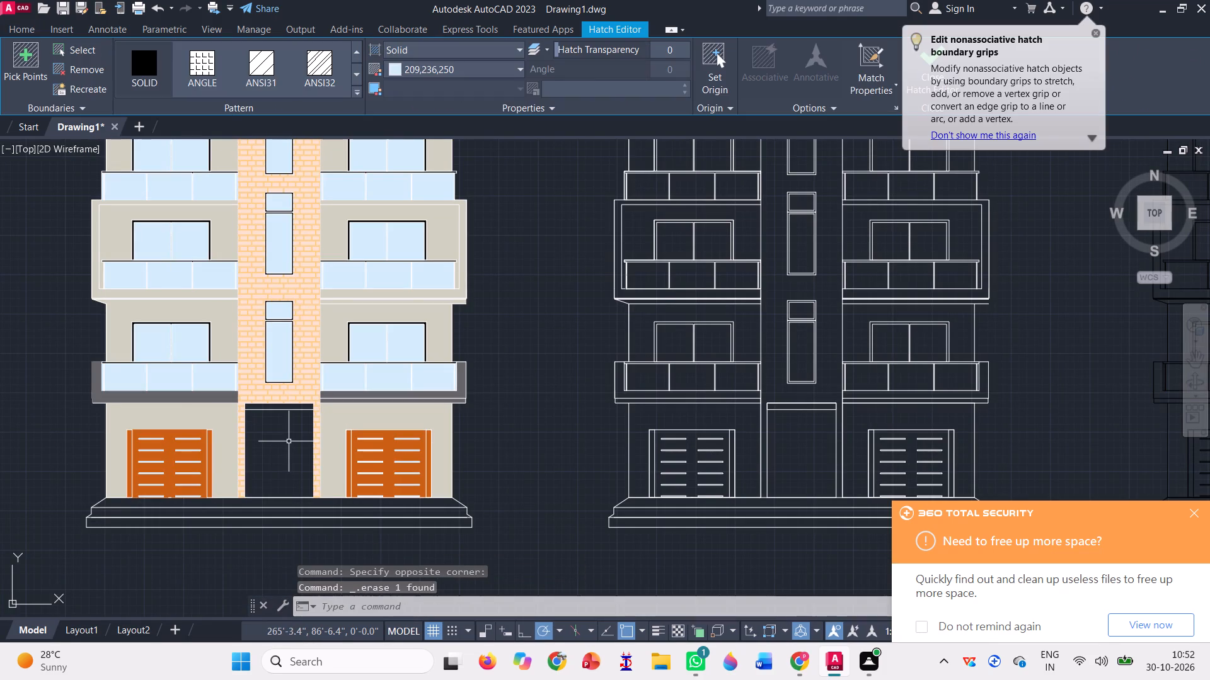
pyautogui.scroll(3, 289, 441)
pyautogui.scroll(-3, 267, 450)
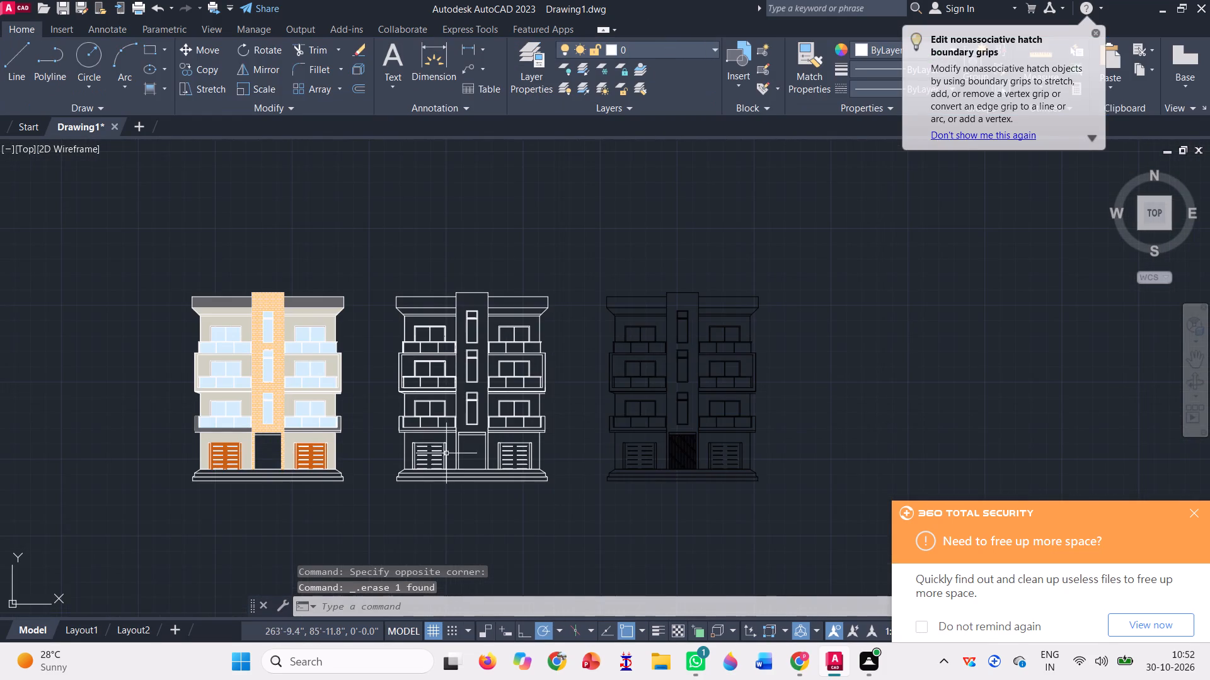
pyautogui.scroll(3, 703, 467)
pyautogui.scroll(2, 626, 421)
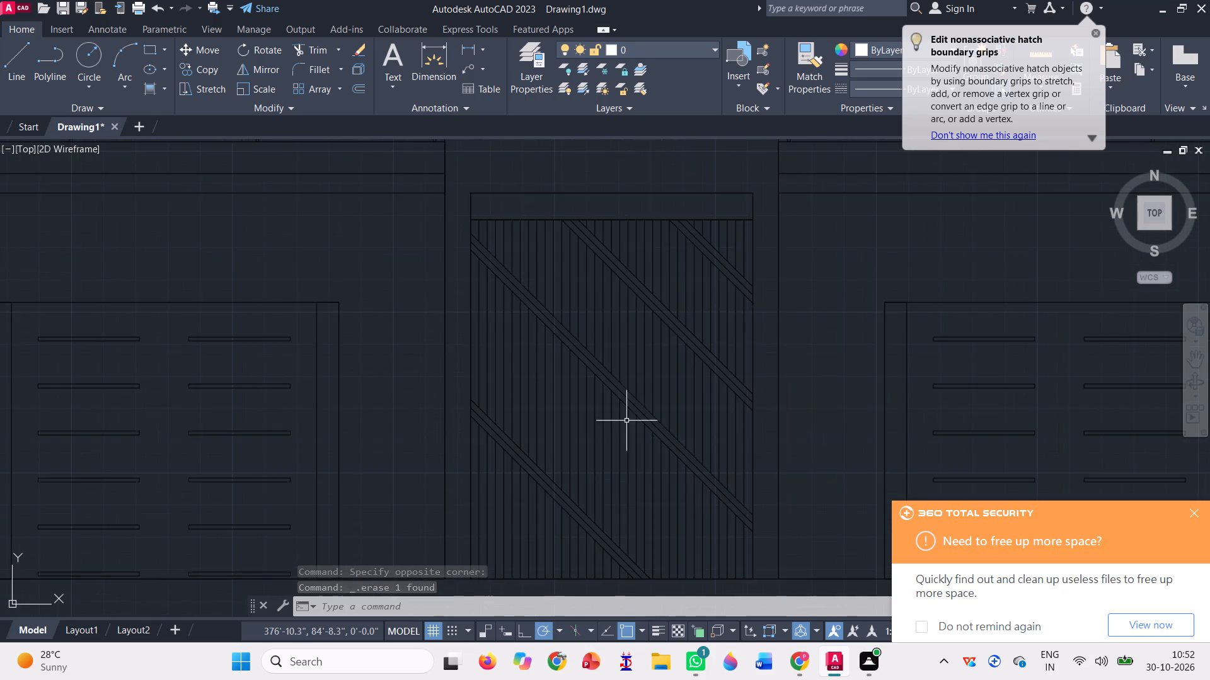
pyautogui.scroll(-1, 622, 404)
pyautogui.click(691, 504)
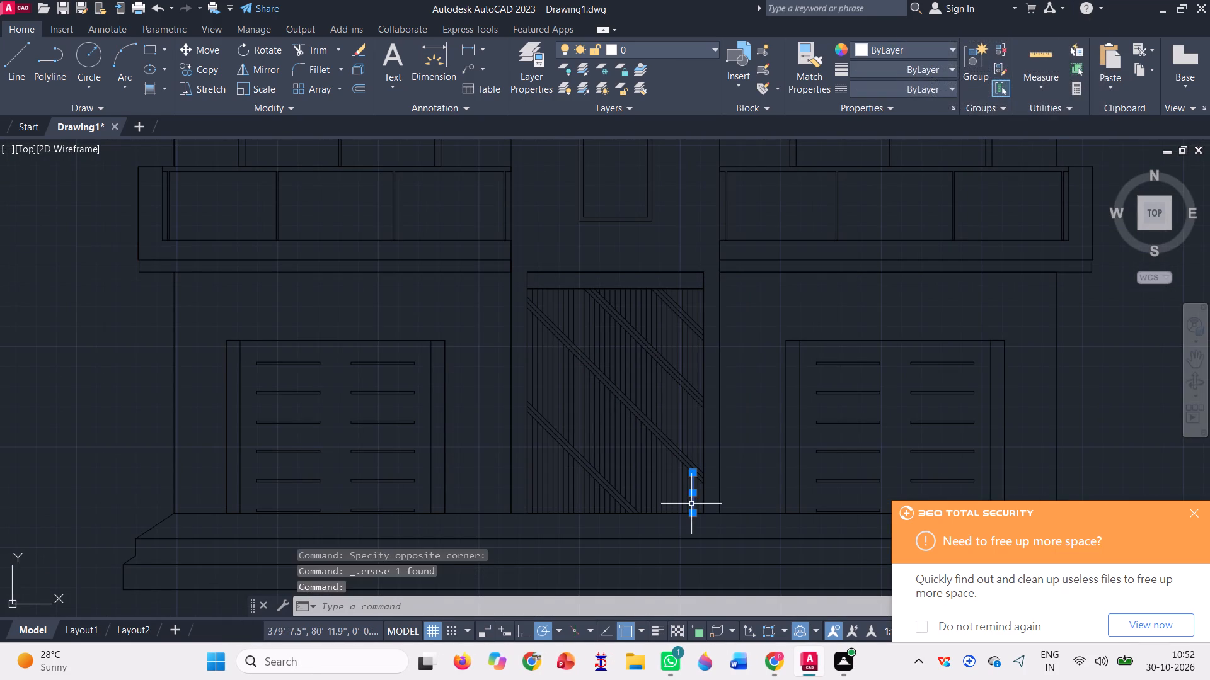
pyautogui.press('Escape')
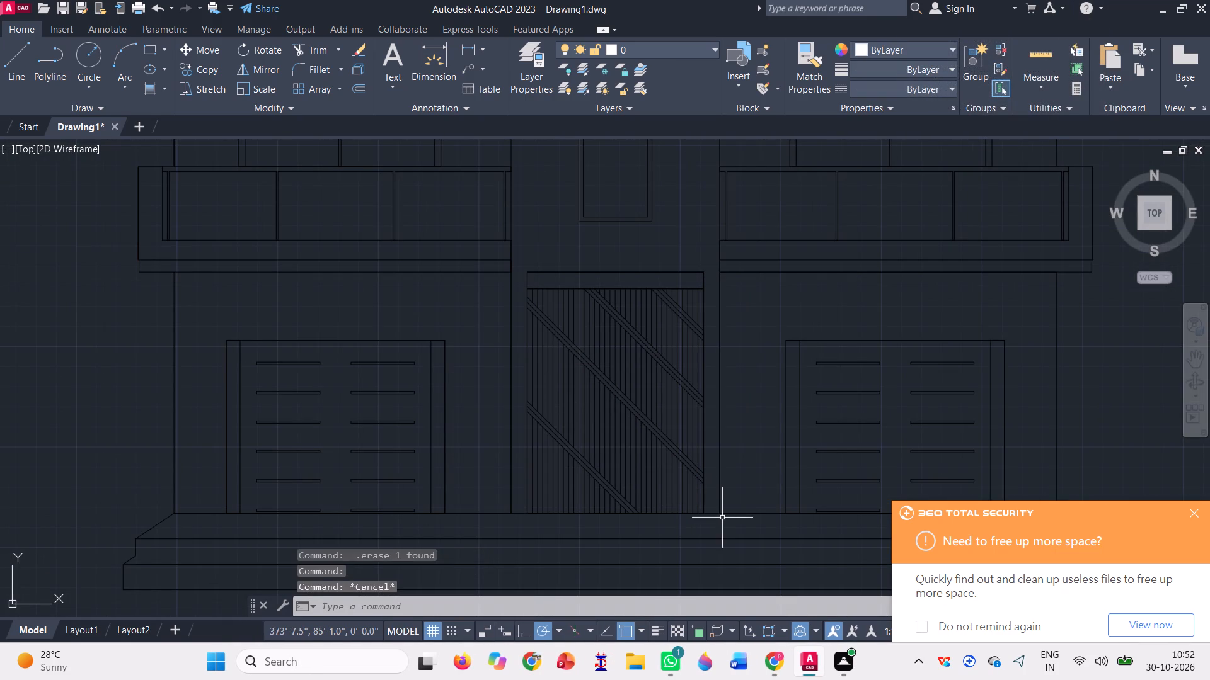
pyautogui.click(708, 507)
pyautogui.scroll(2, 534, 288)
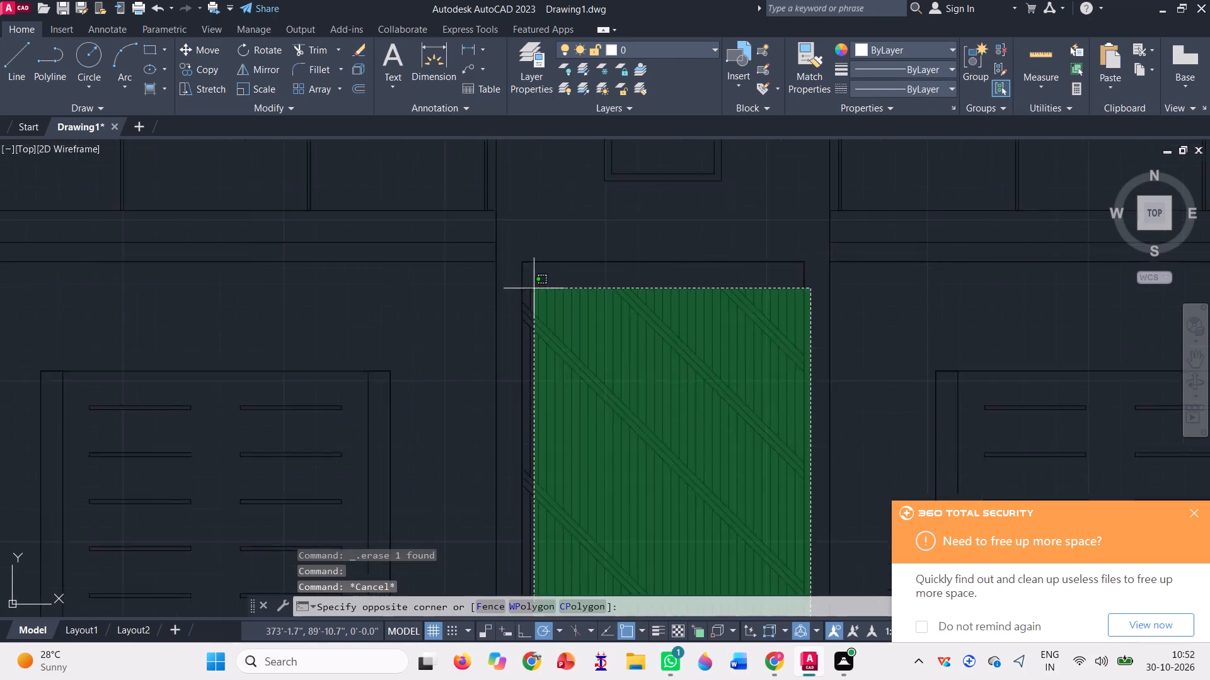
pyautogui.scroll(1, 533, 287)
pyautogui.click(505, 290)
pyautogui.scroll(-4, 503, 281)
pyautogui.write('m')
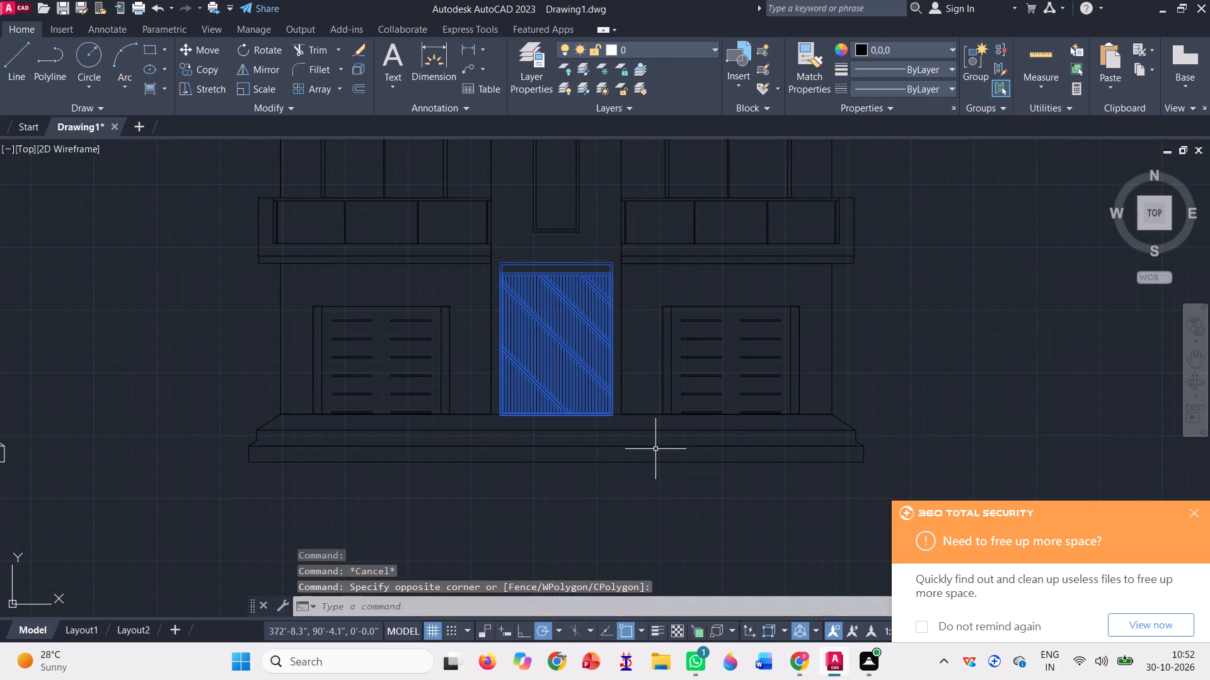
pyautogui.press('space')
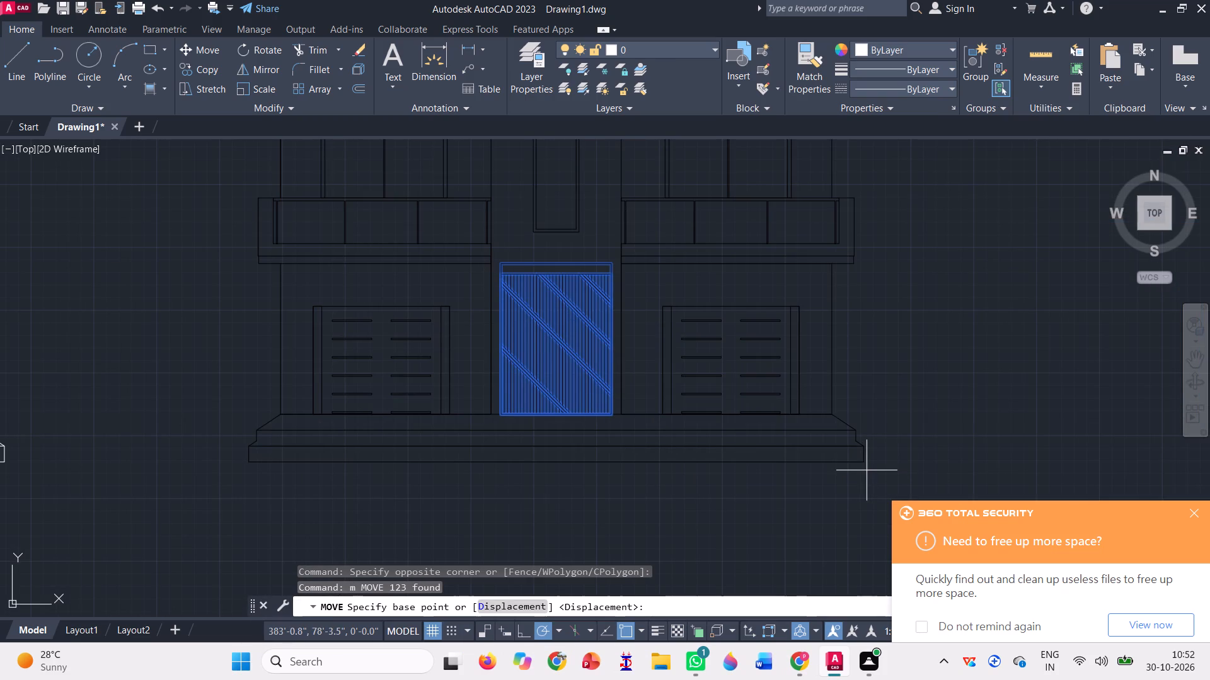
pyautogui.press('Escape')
# Copy the black elevation's complete planked entrance door linework into the coloured elevation's door opening, using the plinth's lower right corner as reference.
pyautogui.scroll(2, 563, 327)
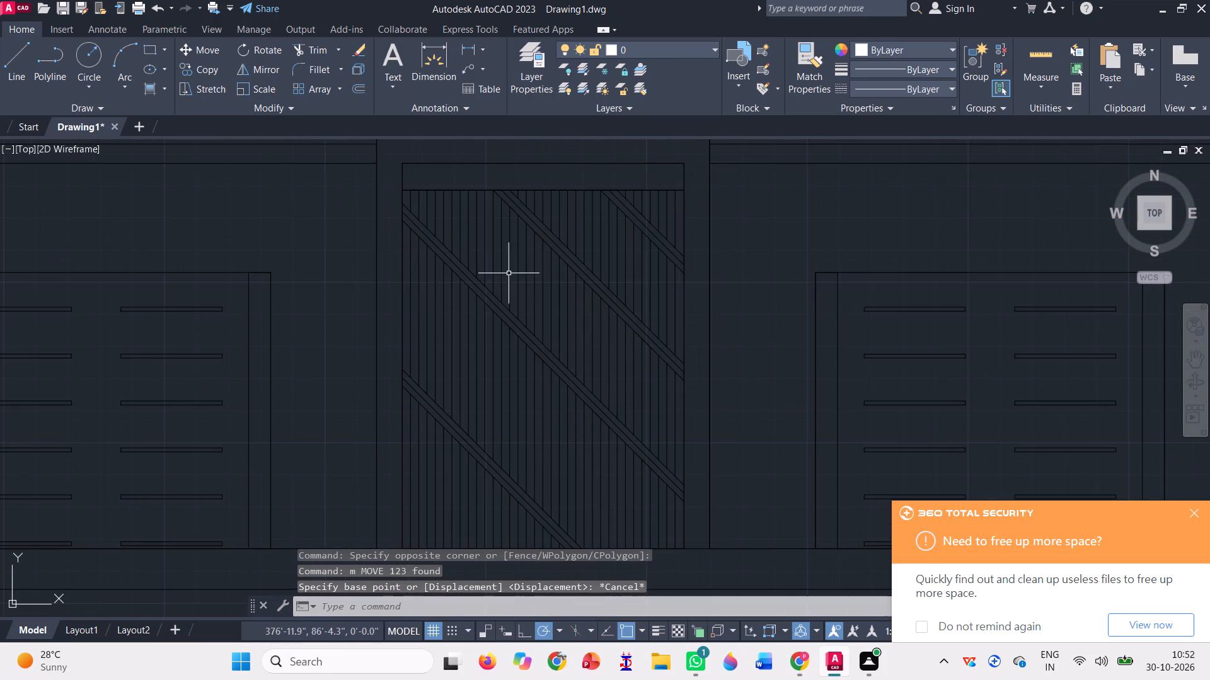
pyautogui.click(394, 159)
pyautogui.scroll(-1, 561, 385)
pyautogui.scroll(3, 618, 489)
pyautogui.click(711, 483)
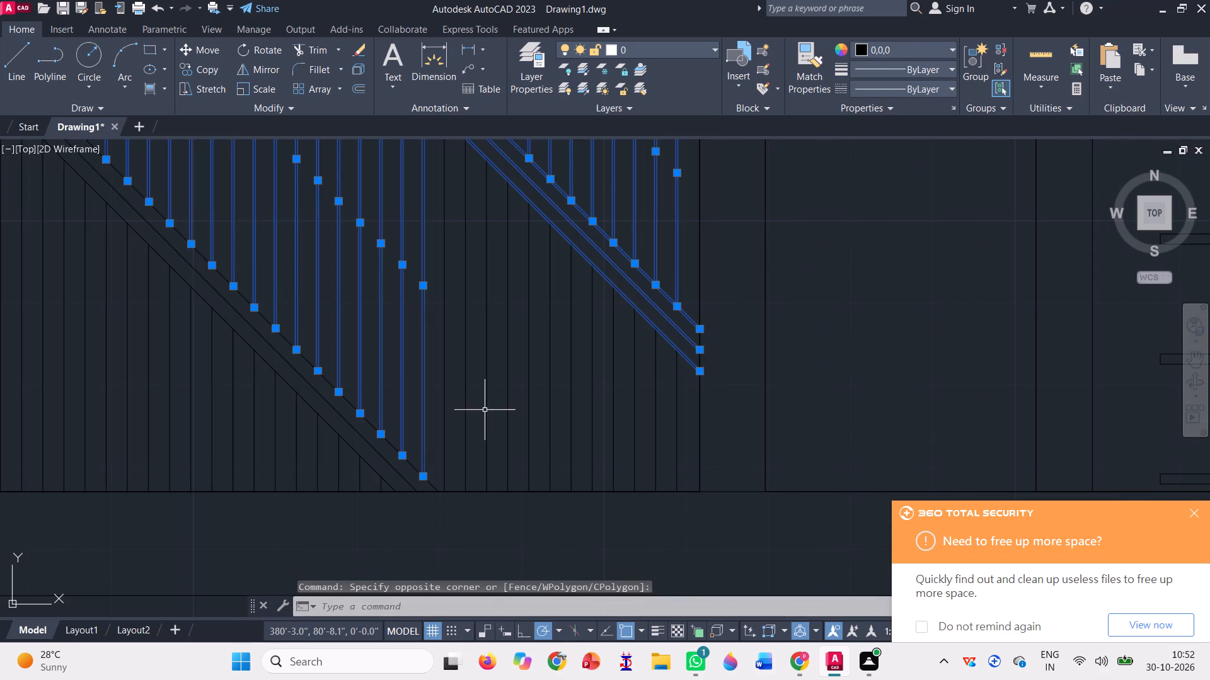
pyautogui.scroll(-3, 477, 407)
pyautogui.scroll(4, 523, 419)
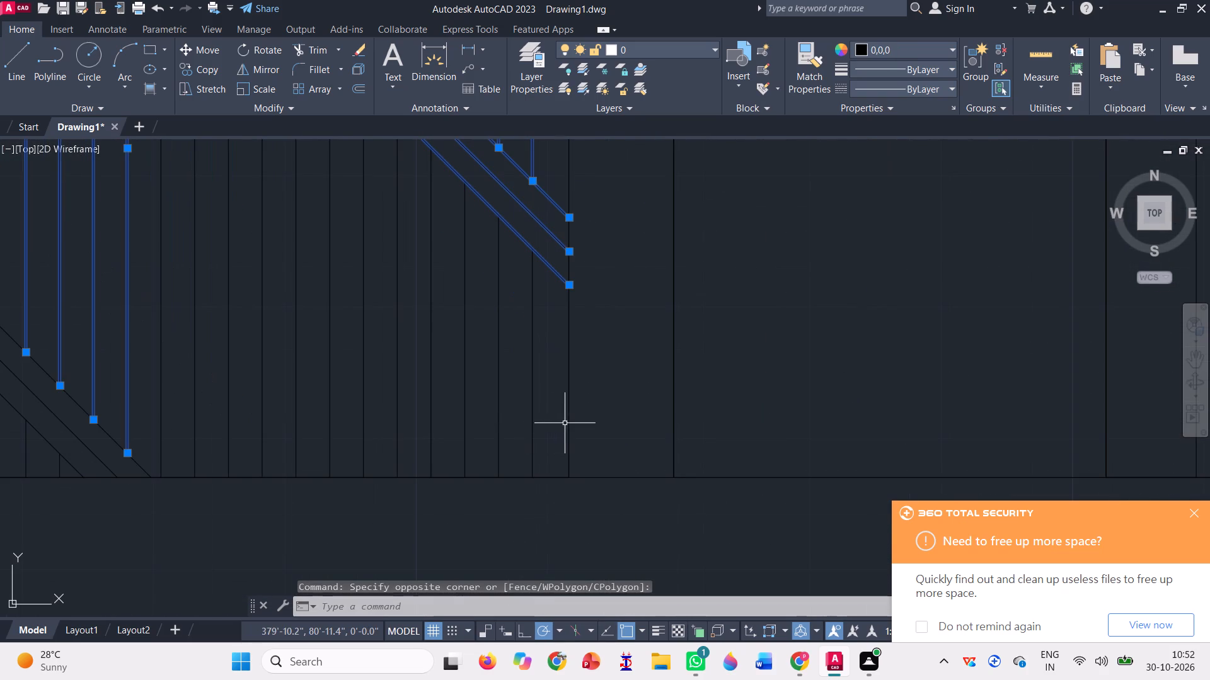
pyautogui.click(565, 421)
pyautogui.scroll(-3, 282, 237)
pyautogui.click(233, 175)
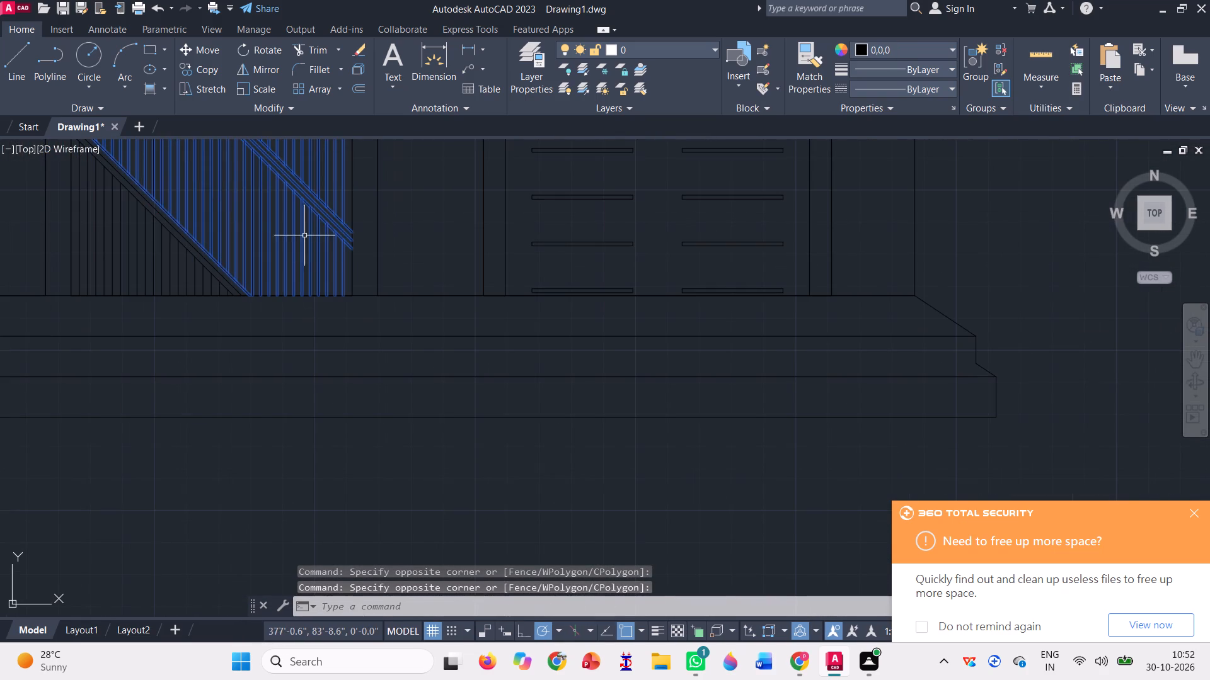
pyautogui.scroll(3, 355, 266)
pyautogui.click(349, 261)
pyautogui.click(325, 241)
pyautogui.scroll(-3, 395, 295)
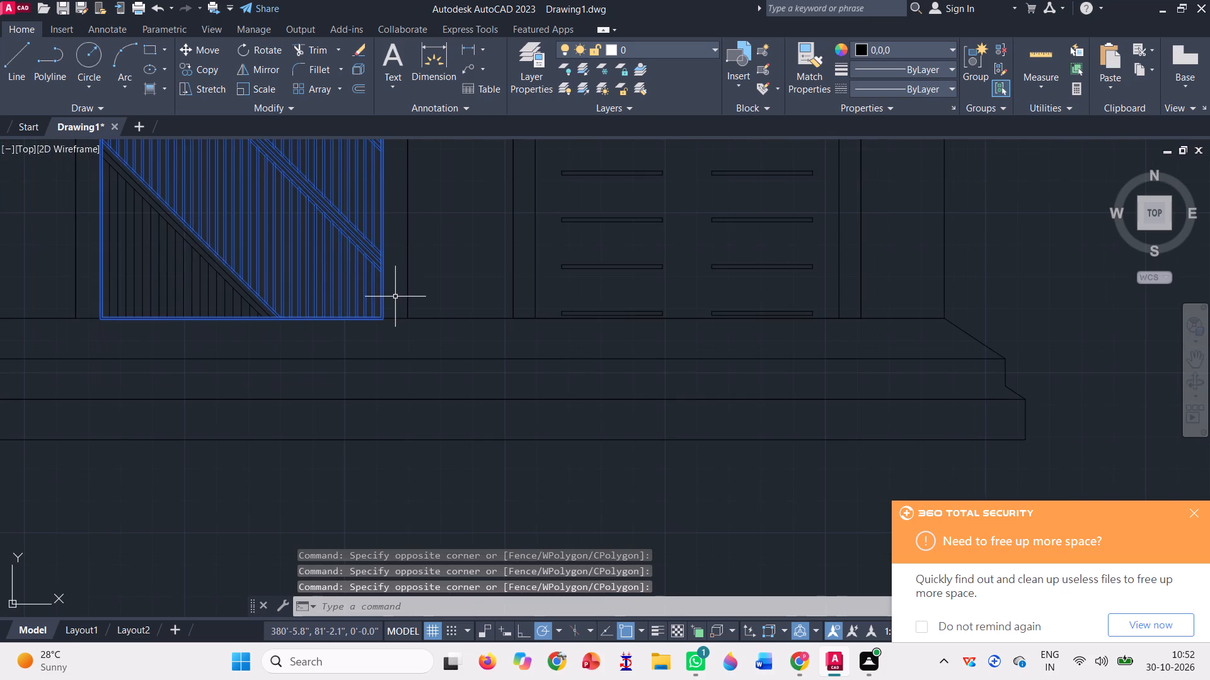
pyautogui.scroll(3, 251, 314)
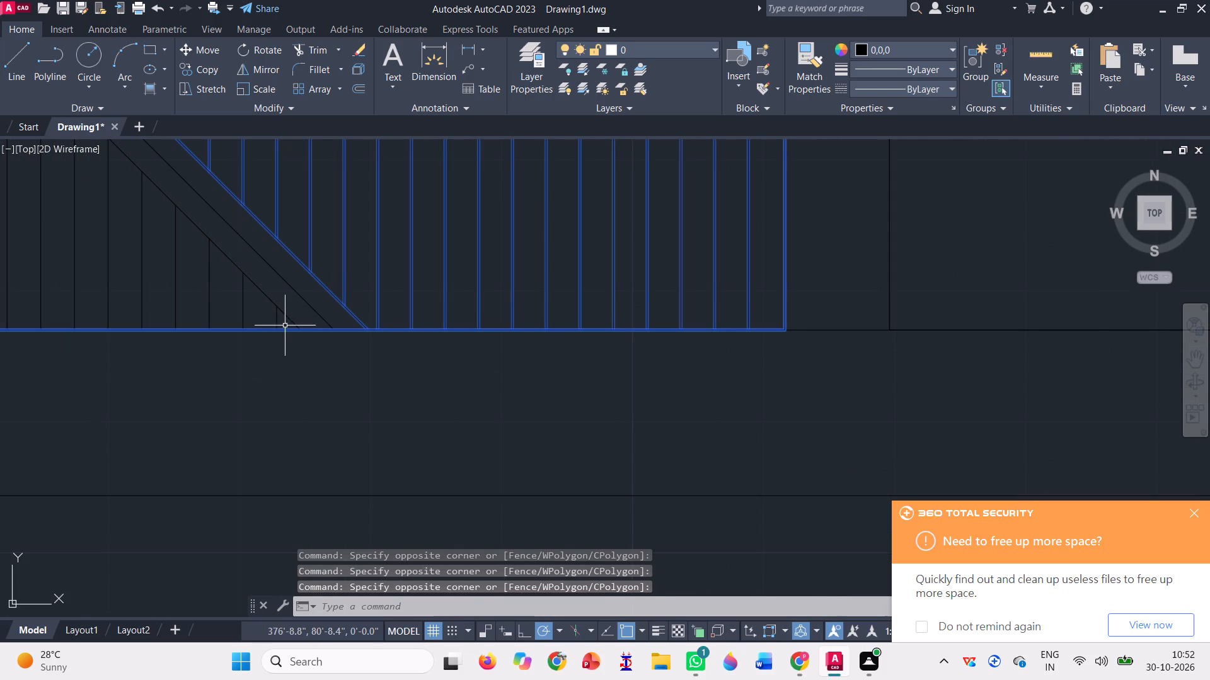
pyautogui.click(341, 322)
pyautogui.scroll(-1, 102, 192)
pyautogui.scroll(-1, 284, 233)
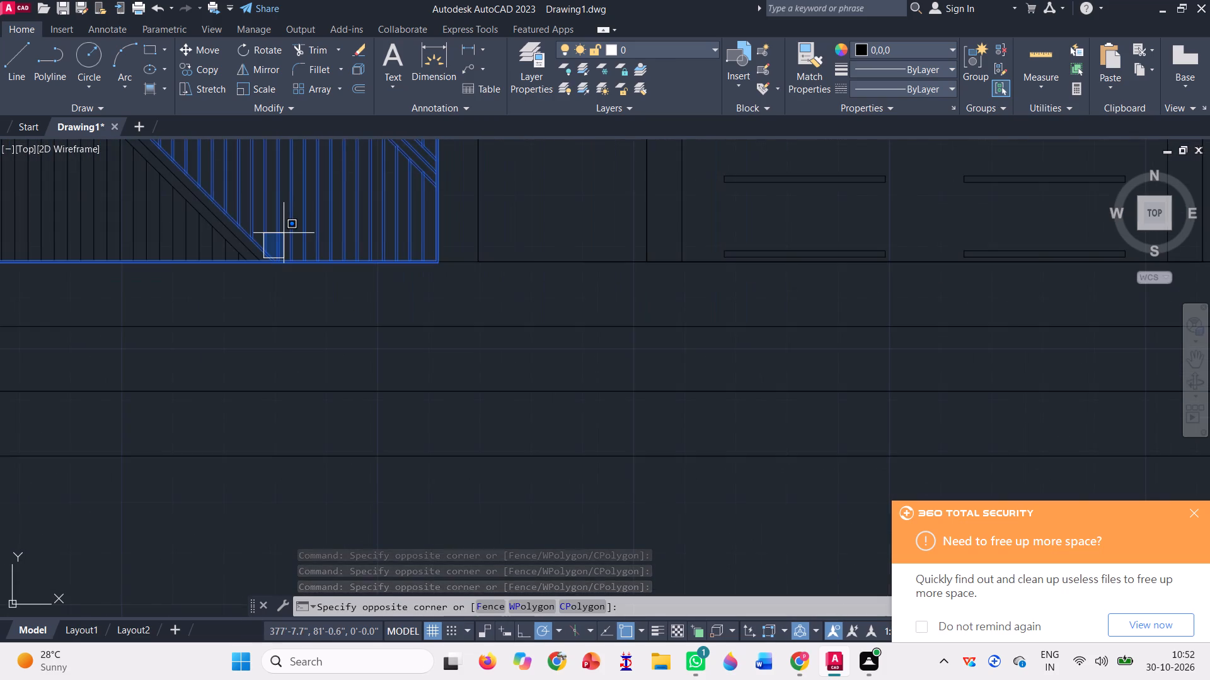
pyautogui.scroll(-1, 282, 233)
pyautogui.click(87, 167)
pyautogui.scroll(-2, 349, 246)
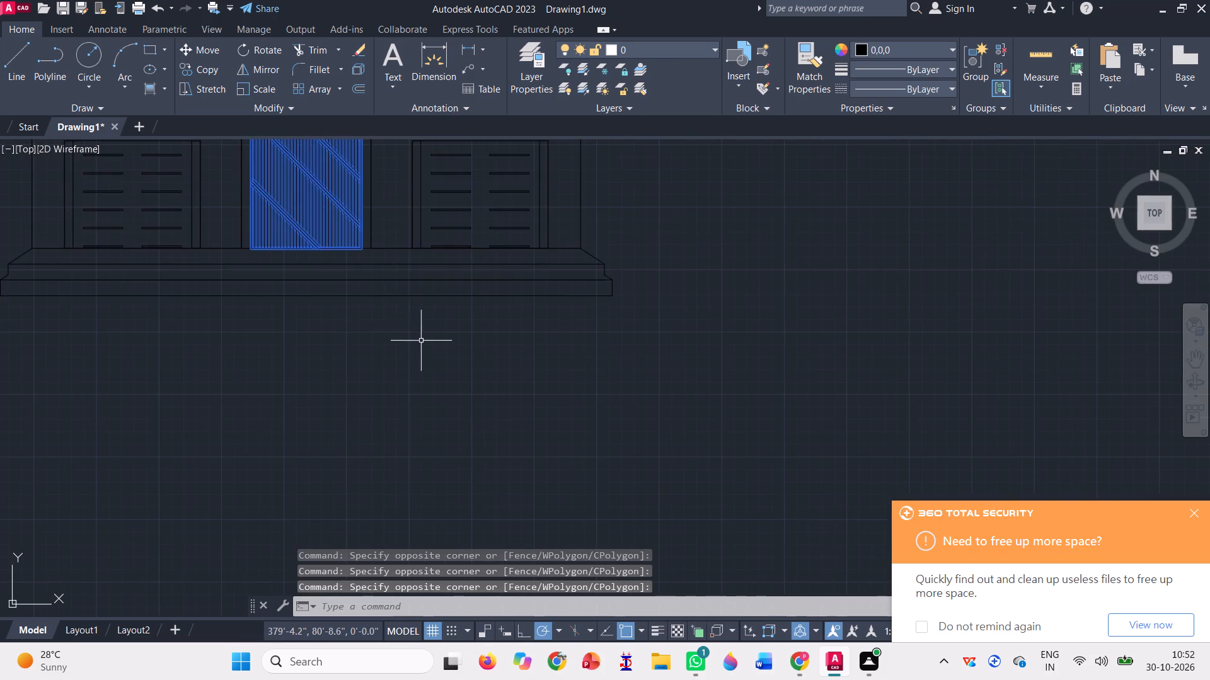
pyautogui.scroll(-2, 430, 347)
pyautogui.write('co')
pyautogui.press('space')
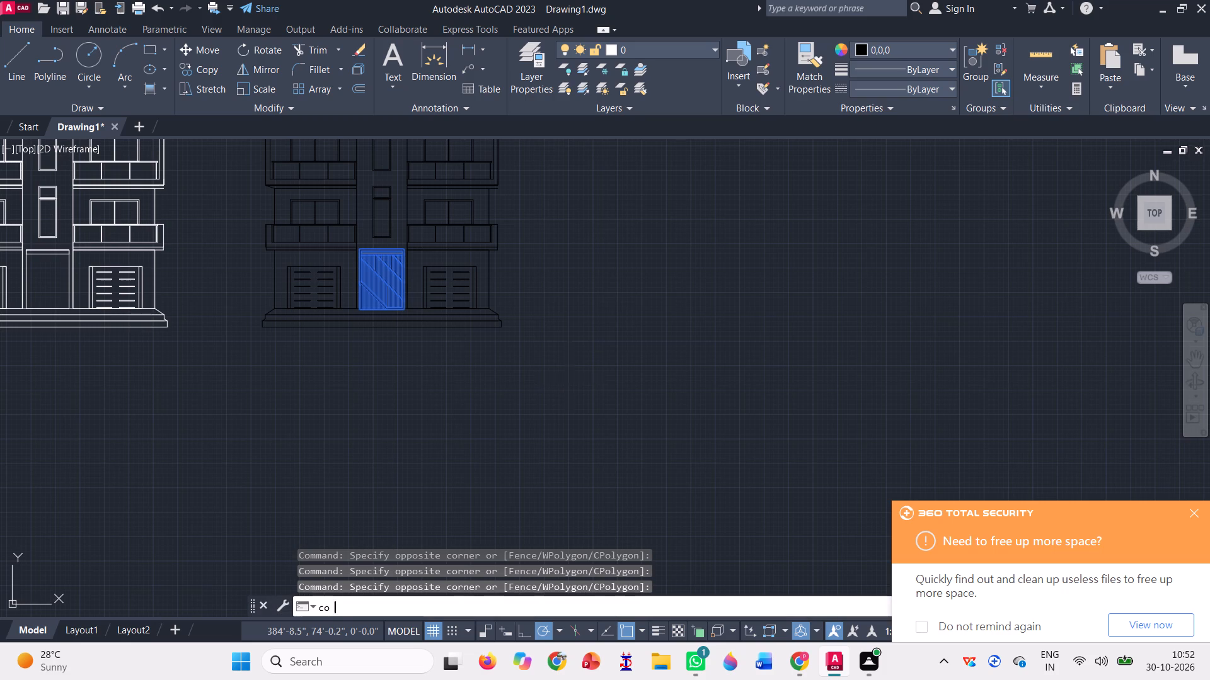
pyautogui.scroll(3, 519, 332)
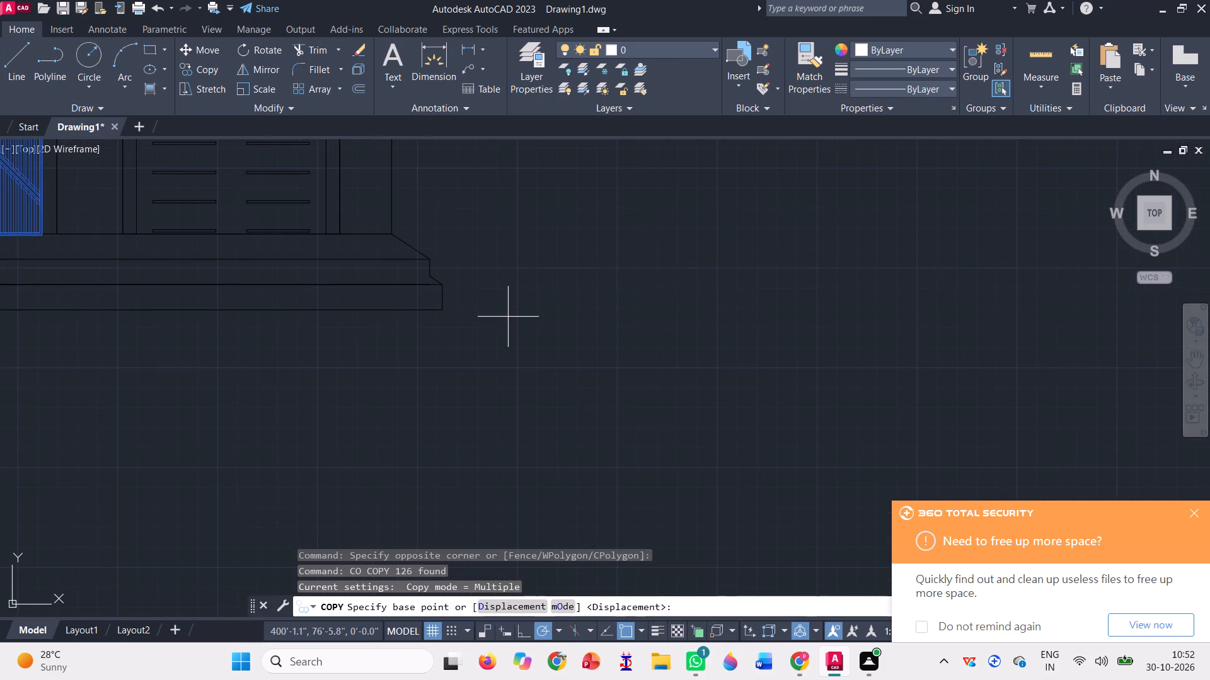
pyautogui.click(439, 313)
pyautogui.scroll(-2, 742, 312)
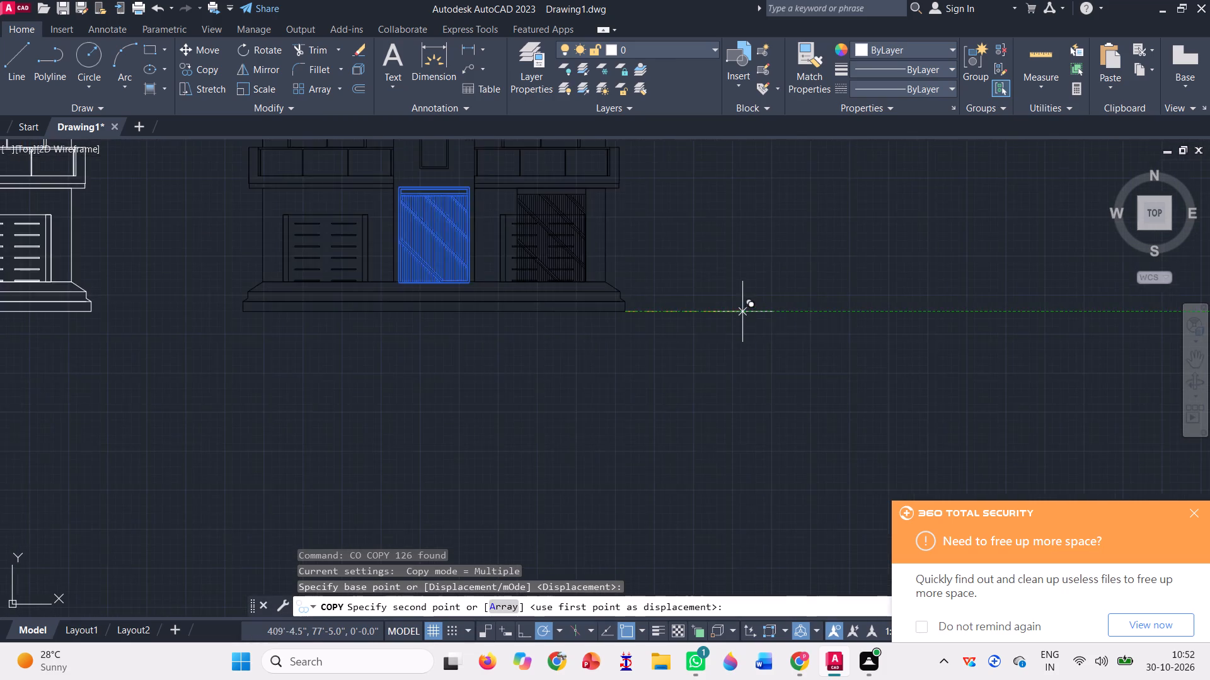
pyautogui.scroll(-2, 745, 308)
pyautogui.scroll(3, 320, 309)
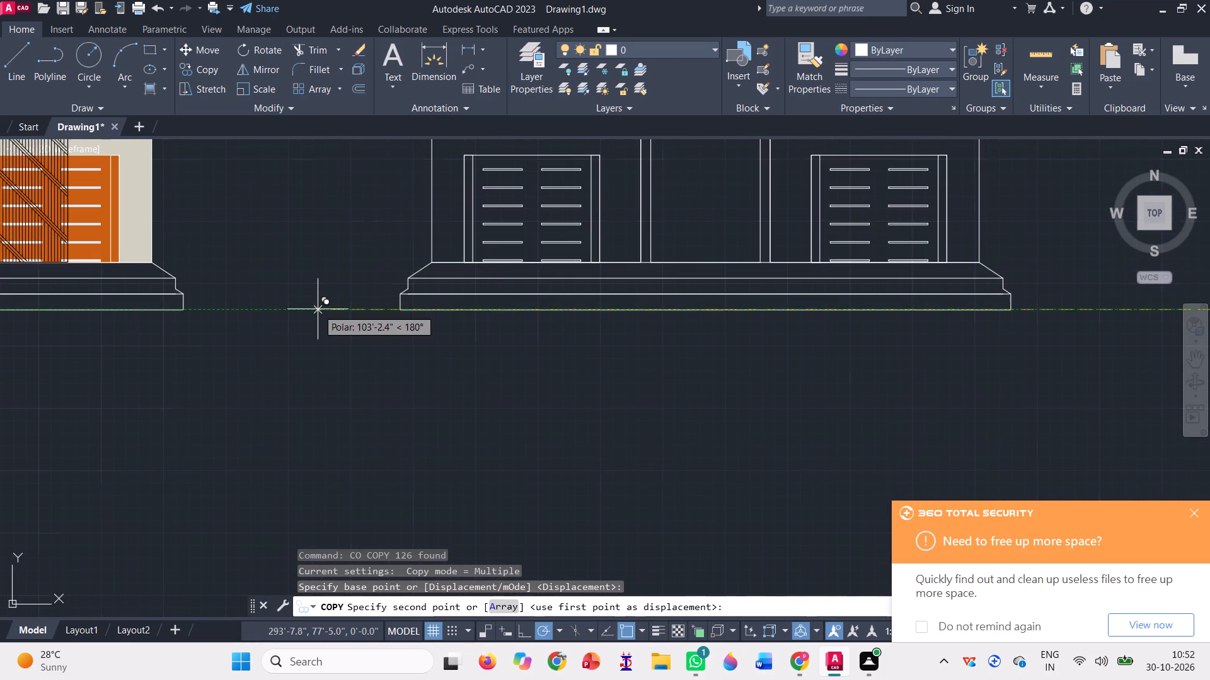
pyautogui.click(176, 306)
pyautogui.scroll(-1, 659, 350)
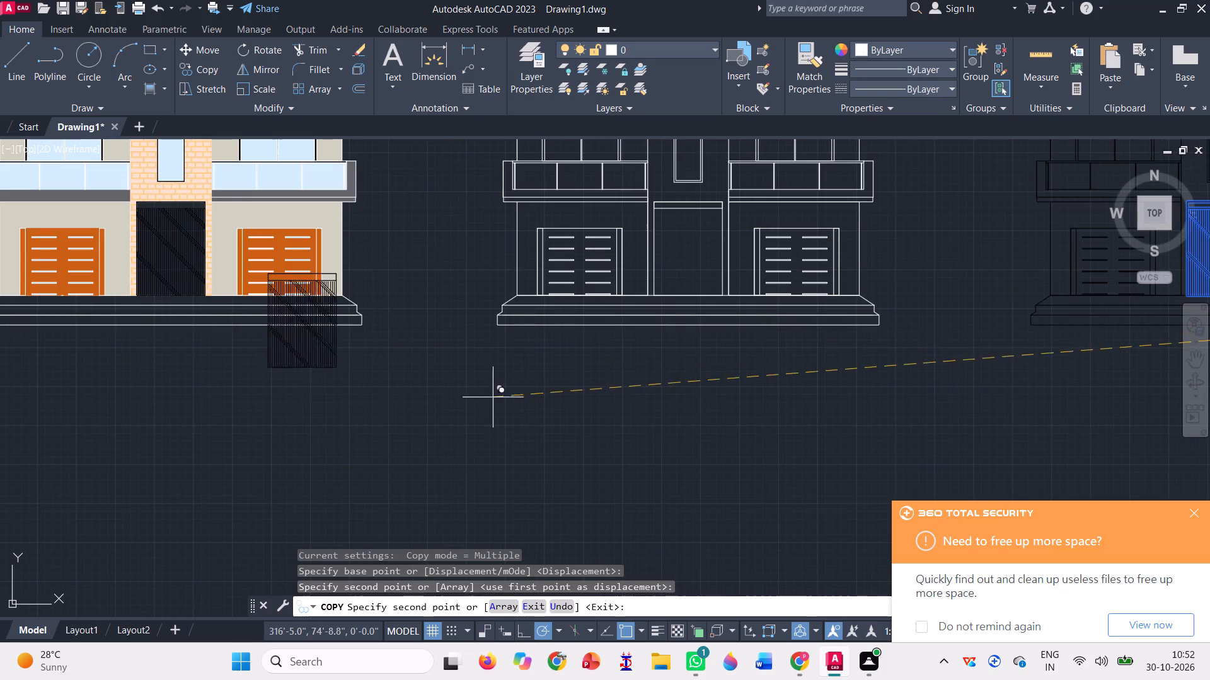
pyautogui.press('space')
# Apply a solid 209,236,250 hatch to the coloured entrance door's upper-right corner planks and the two strips of the diagonal band below them.
pyautogui.scroll(2, 164, 216)
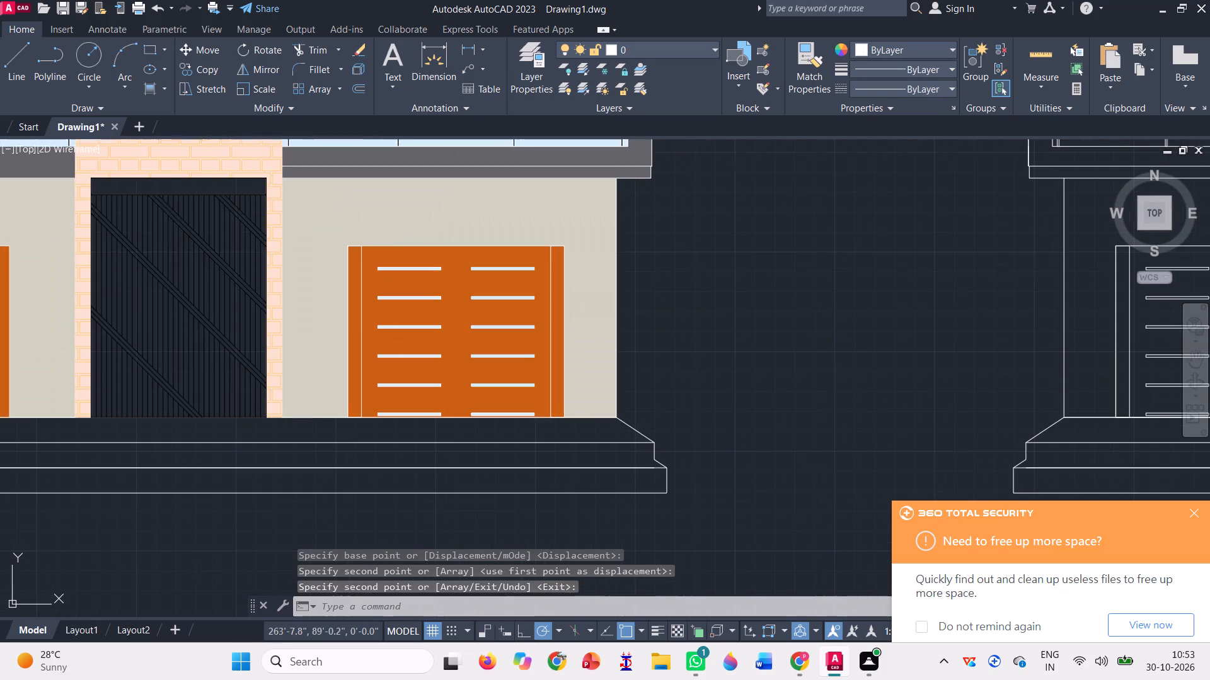
pyautogui.click(141, 83)
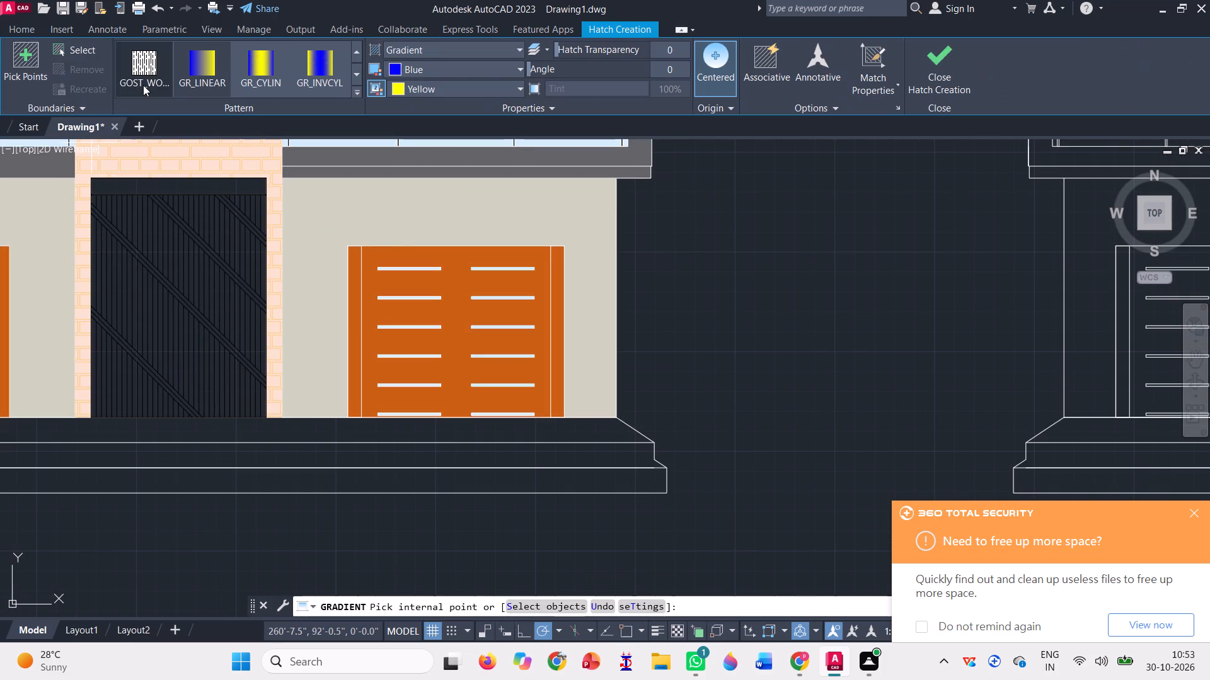
pyautogui.scroll(4, 157, 72)
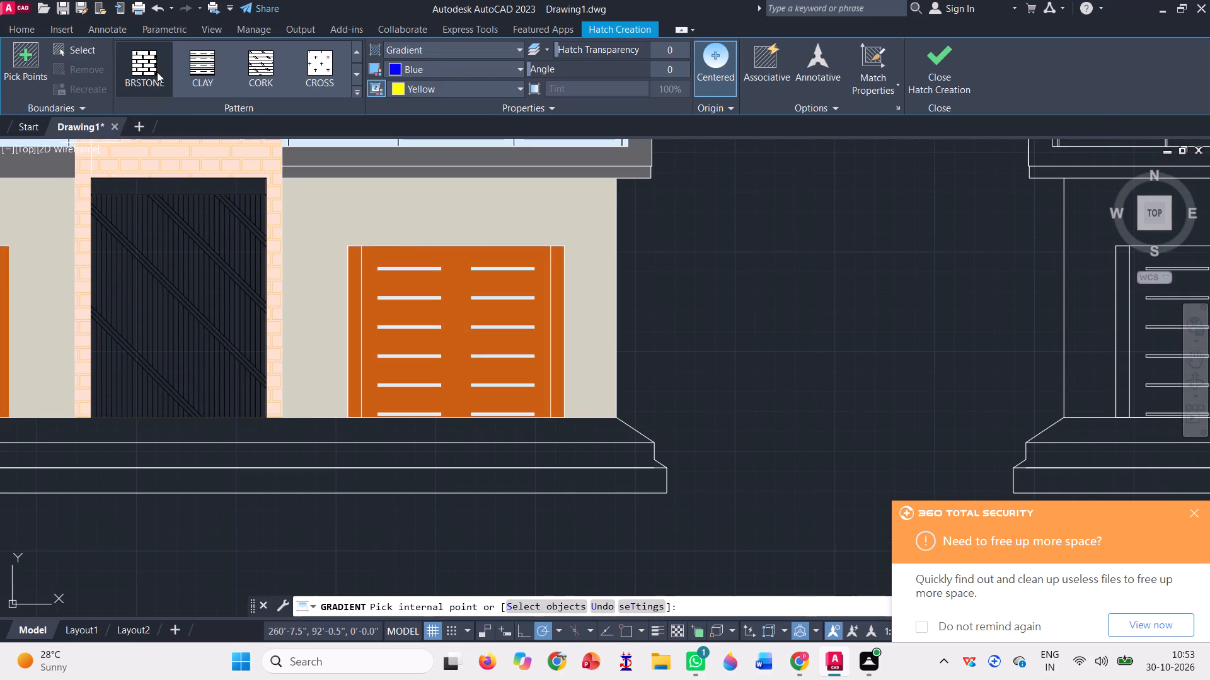
pyautogui.scroll(4, 157, 72)
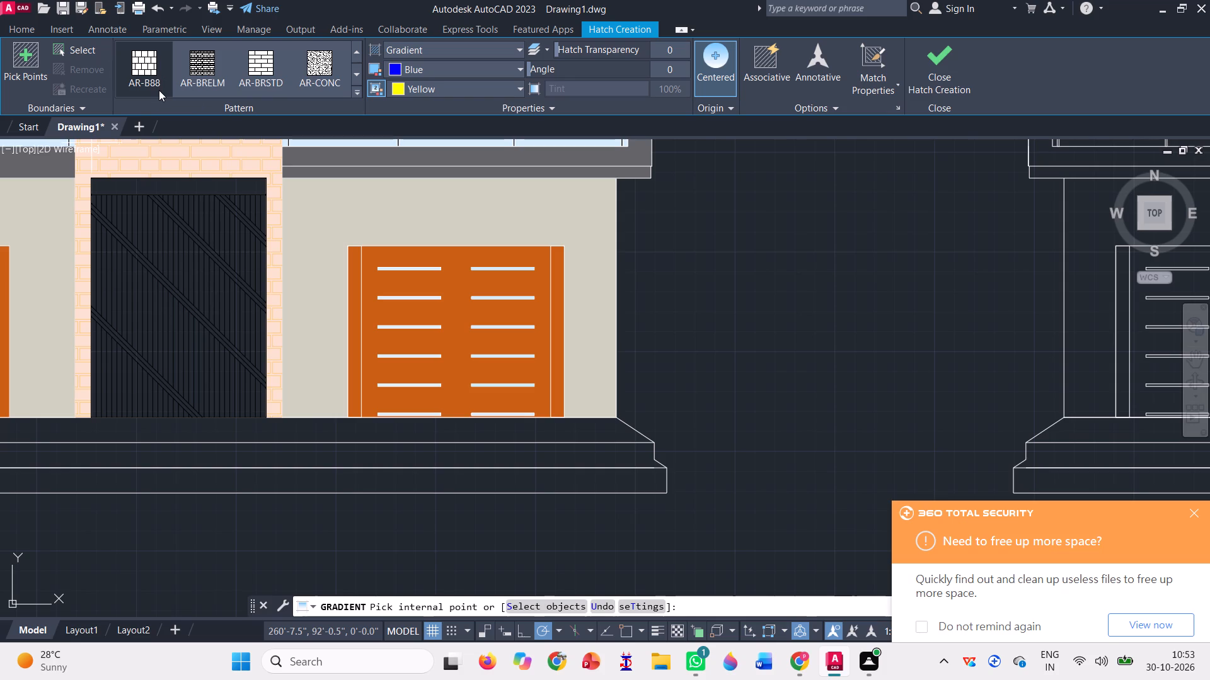
pyautogui.scroll(8, 159, 84)
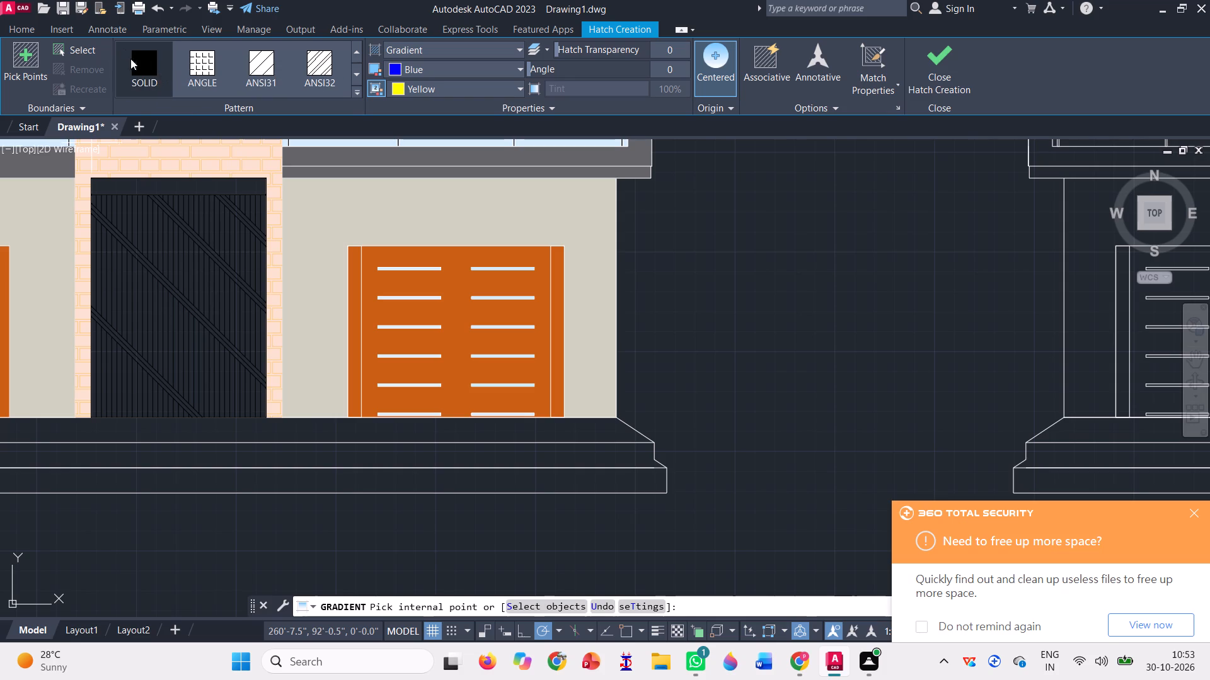
pyautogui.click(135, 65)
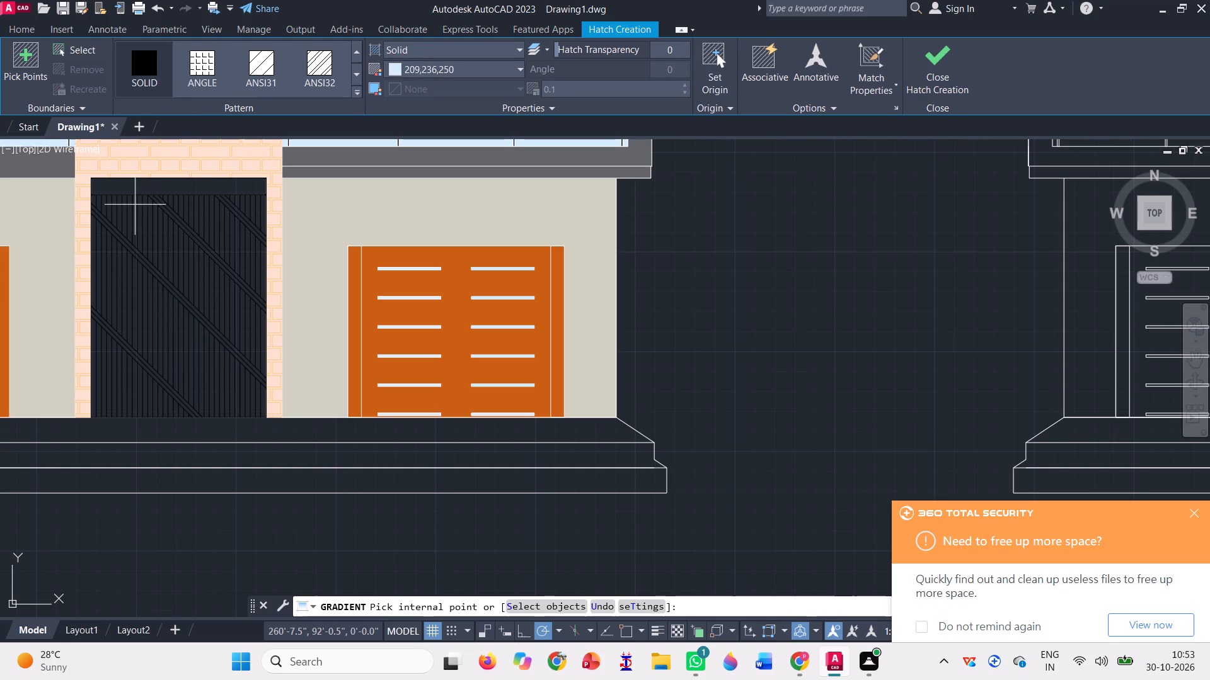
pyautogui.scroll(3, 136, 203)
pyautogui.scroll(-2, 376, 227)
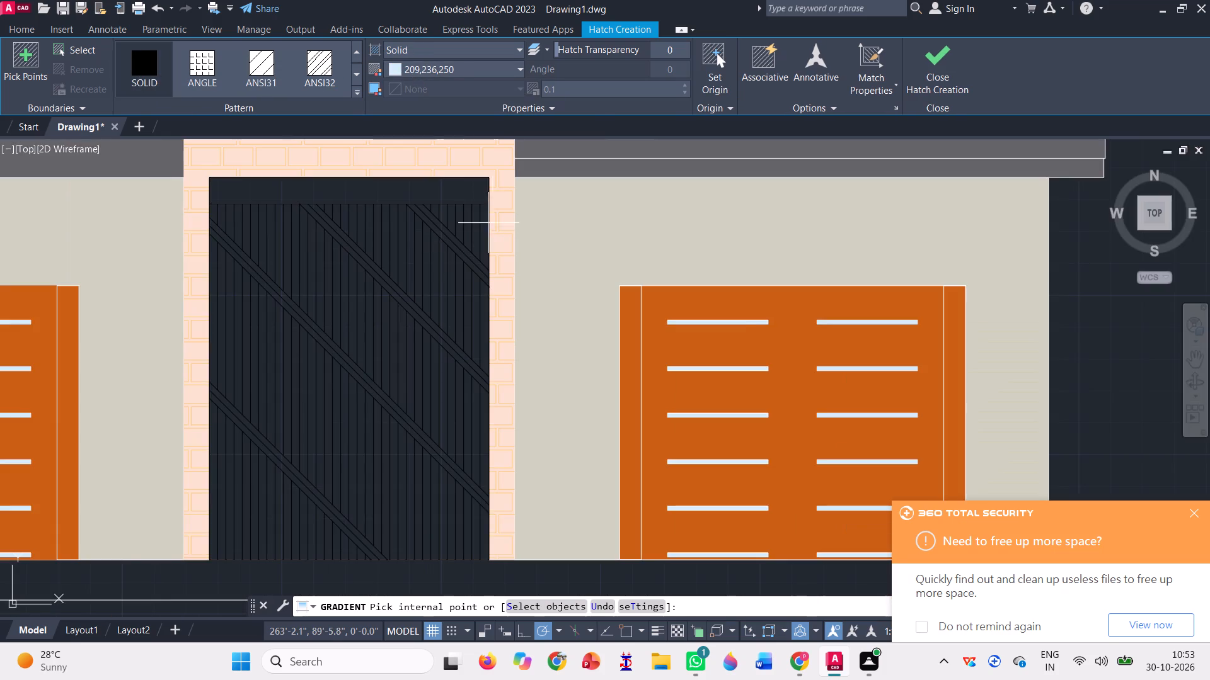
pyautogui.scroll(4, 492, 208)
pyautogui.scroll(1, 440, 243)
pyautogui.click(487, 255)
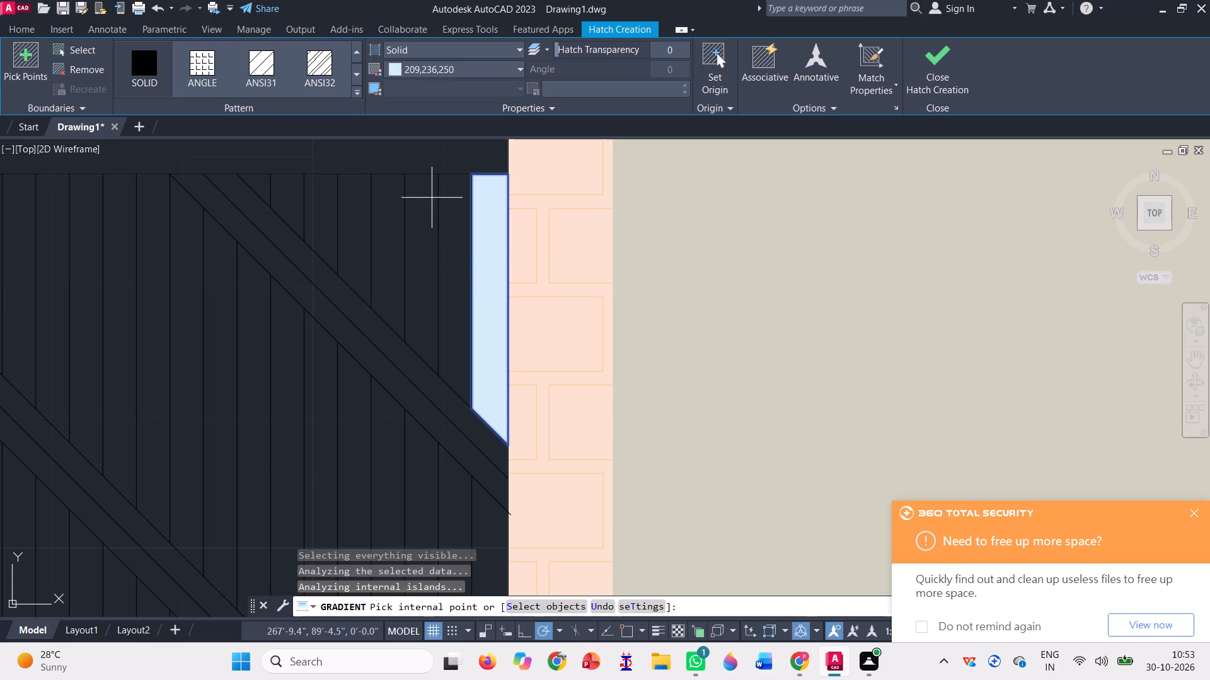
pyautogui.click(459, 230)
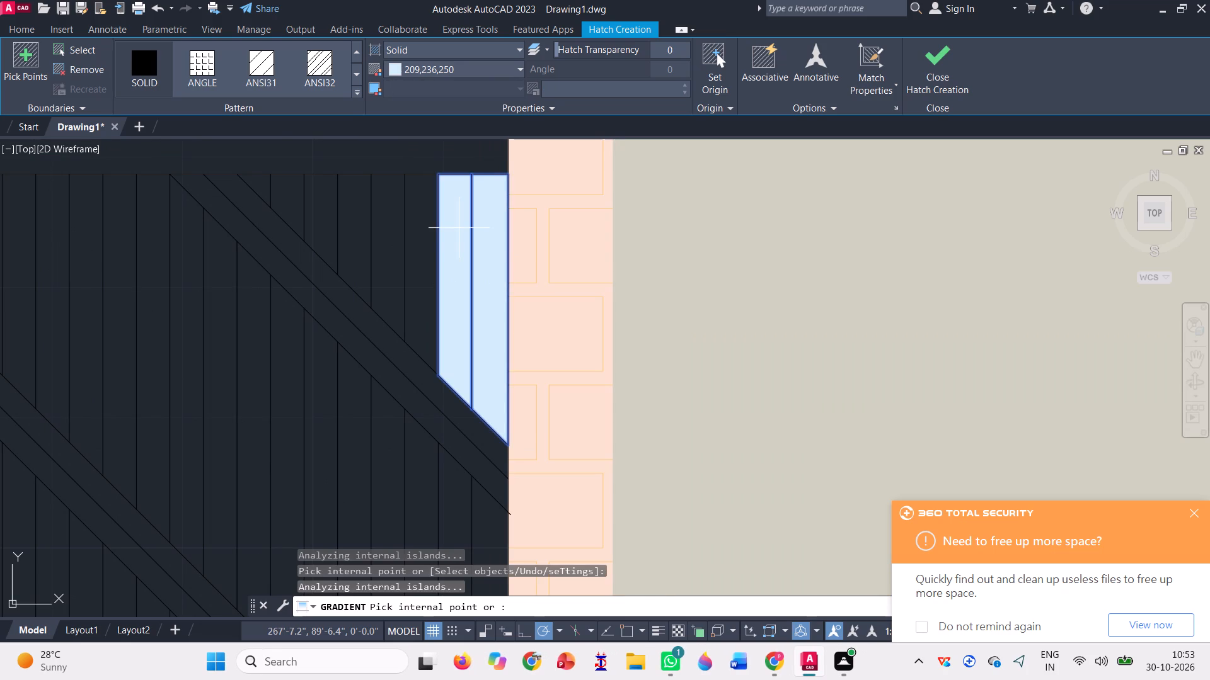
pyautogui.click(425, 225)
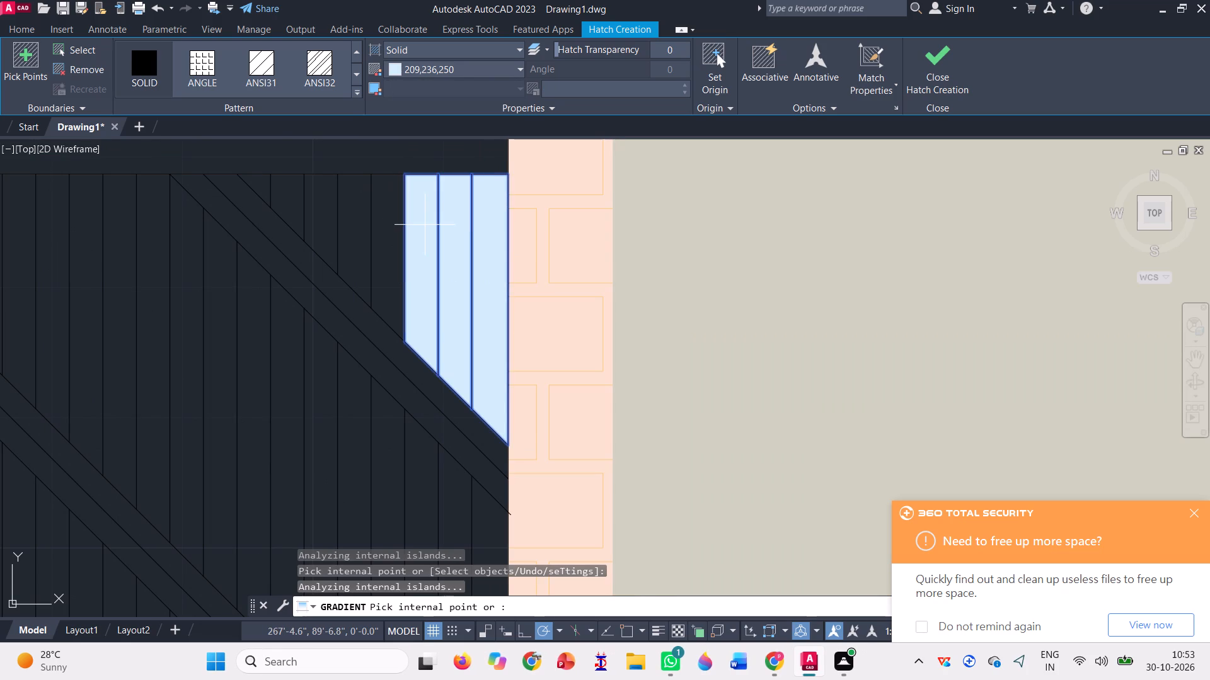
pyautogui.click(393, 223)
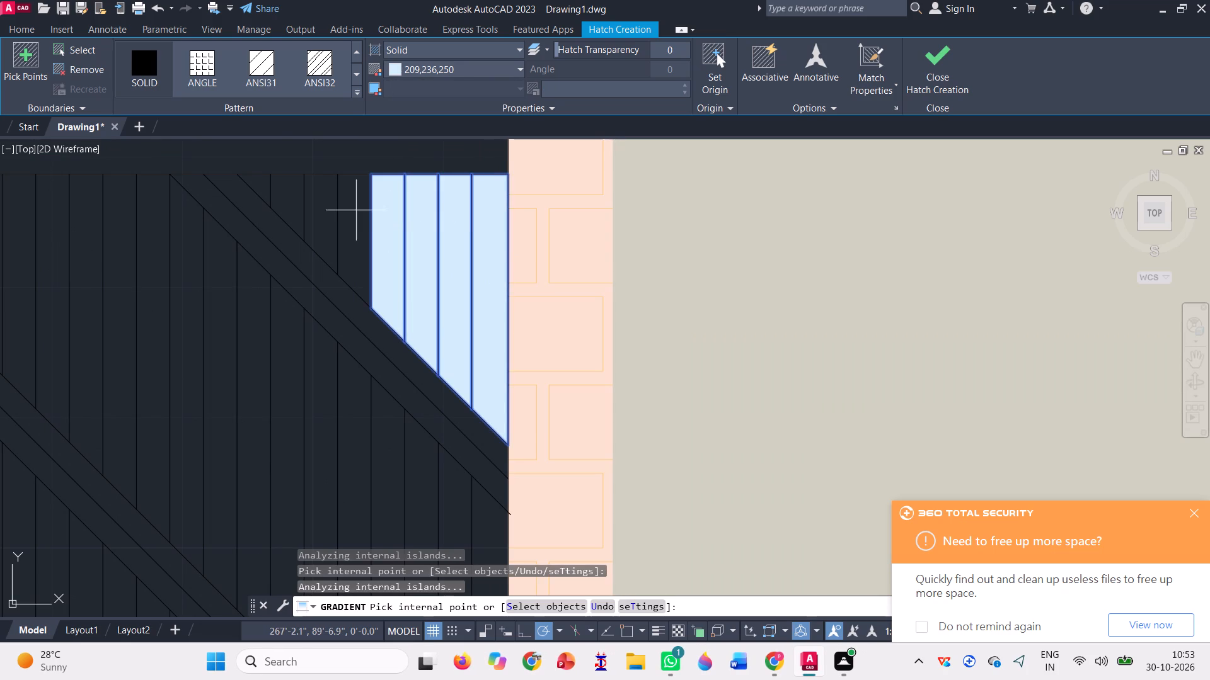
pyautogui.click(355, 208)
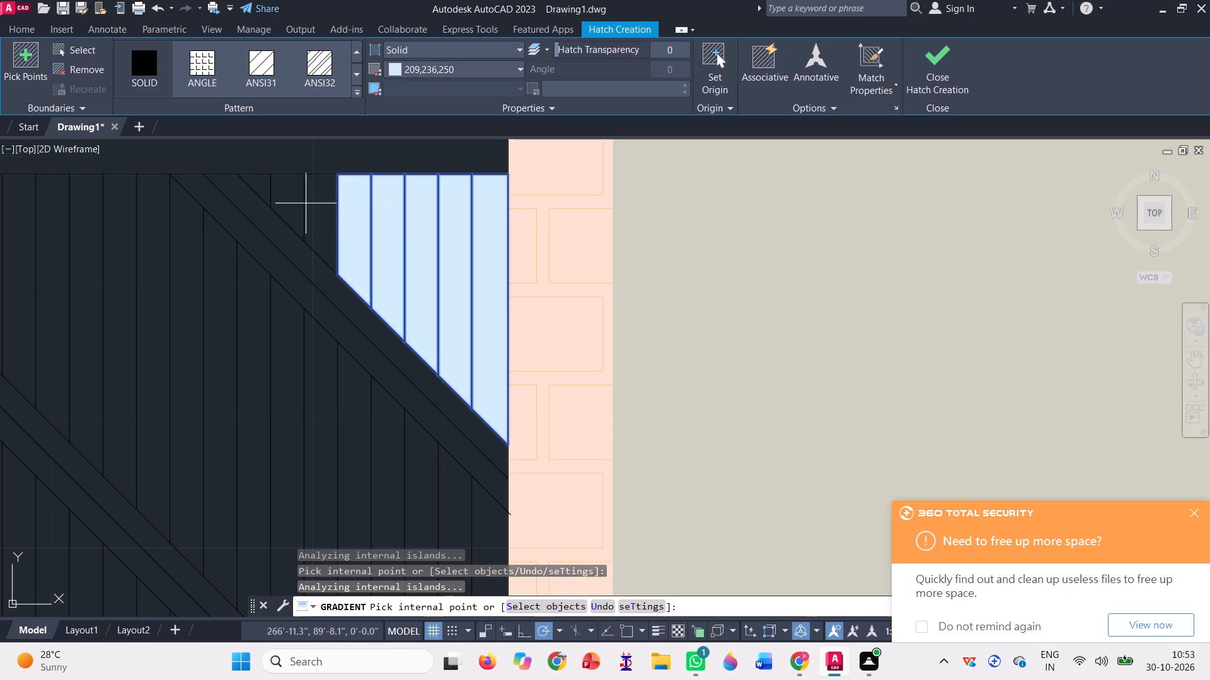
pyautogui.click(323, 203)
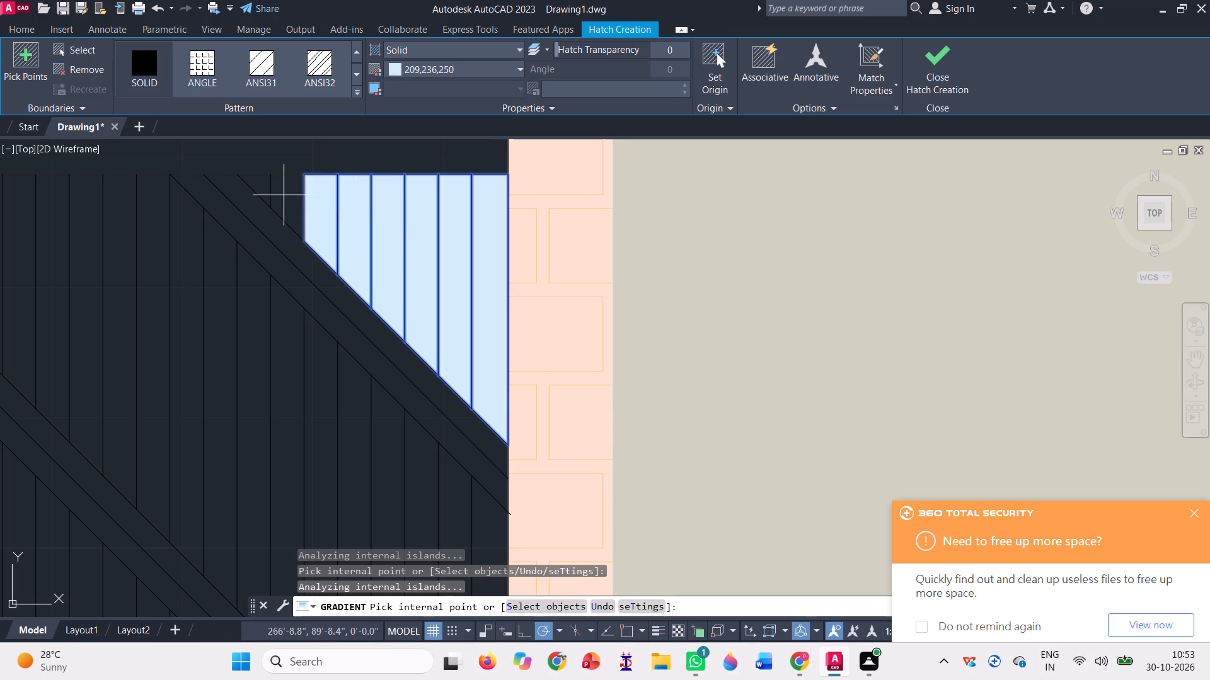
pyautogui.click(286, 192)
pyautogui.click(256, 174)
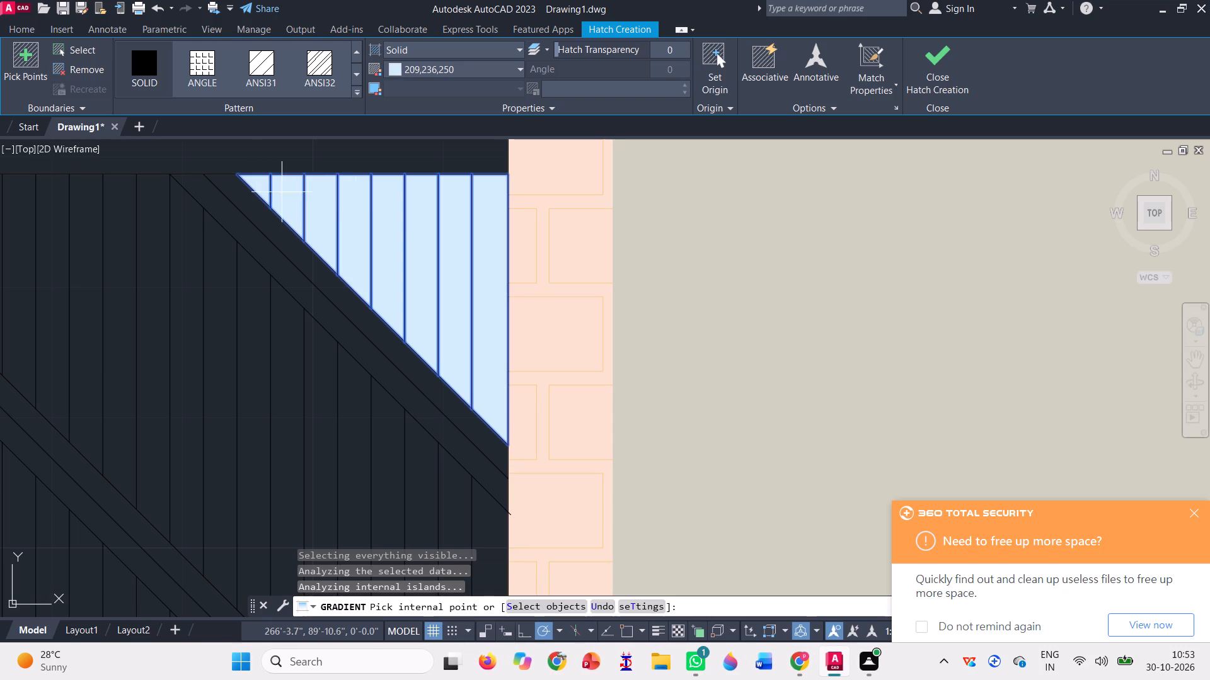
pyautogui.click(288, 233)
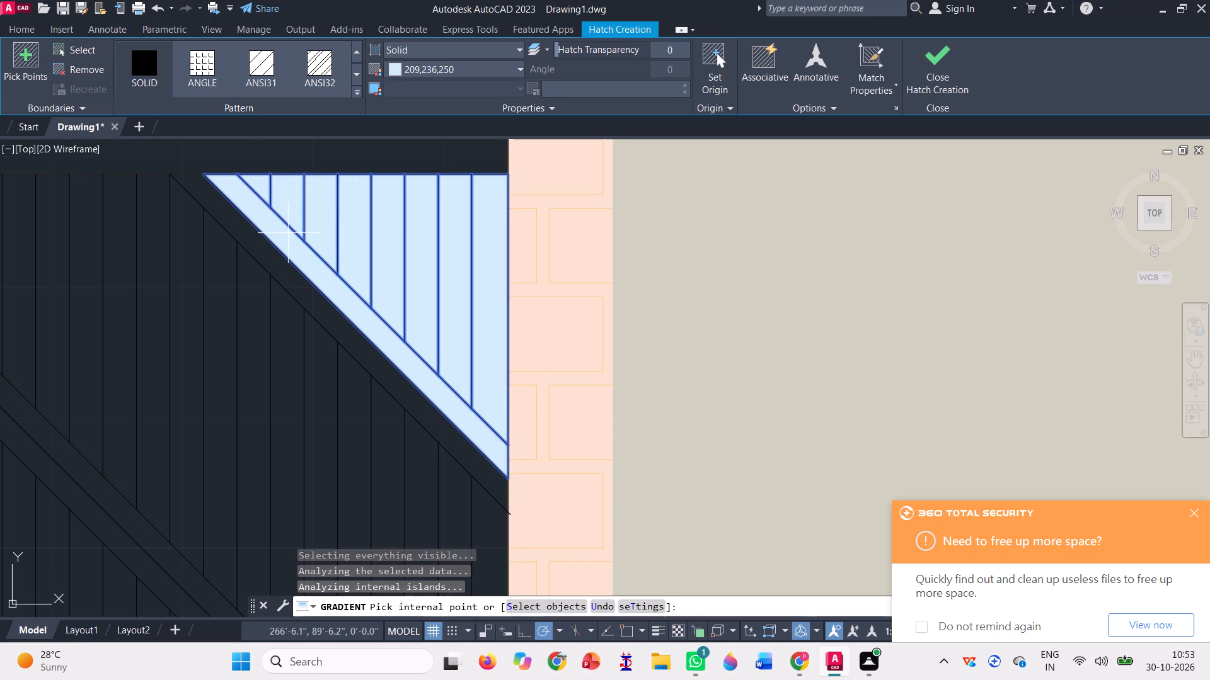
pyautogui.click(255, 235)
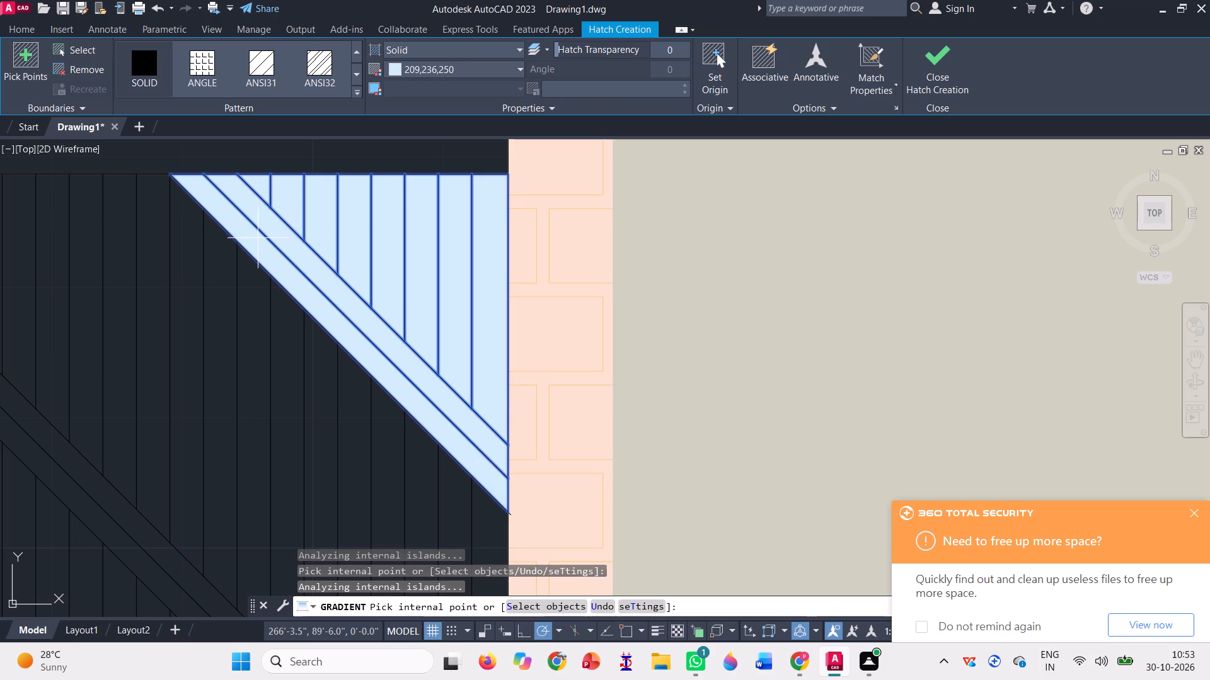
# Fill the seven planks nearest the coloured entrance door's right jamb, below the upper-right diagonal band, with the solid 209,236,250 hatch.
pyautogui.scroll(-4, 392, 222)
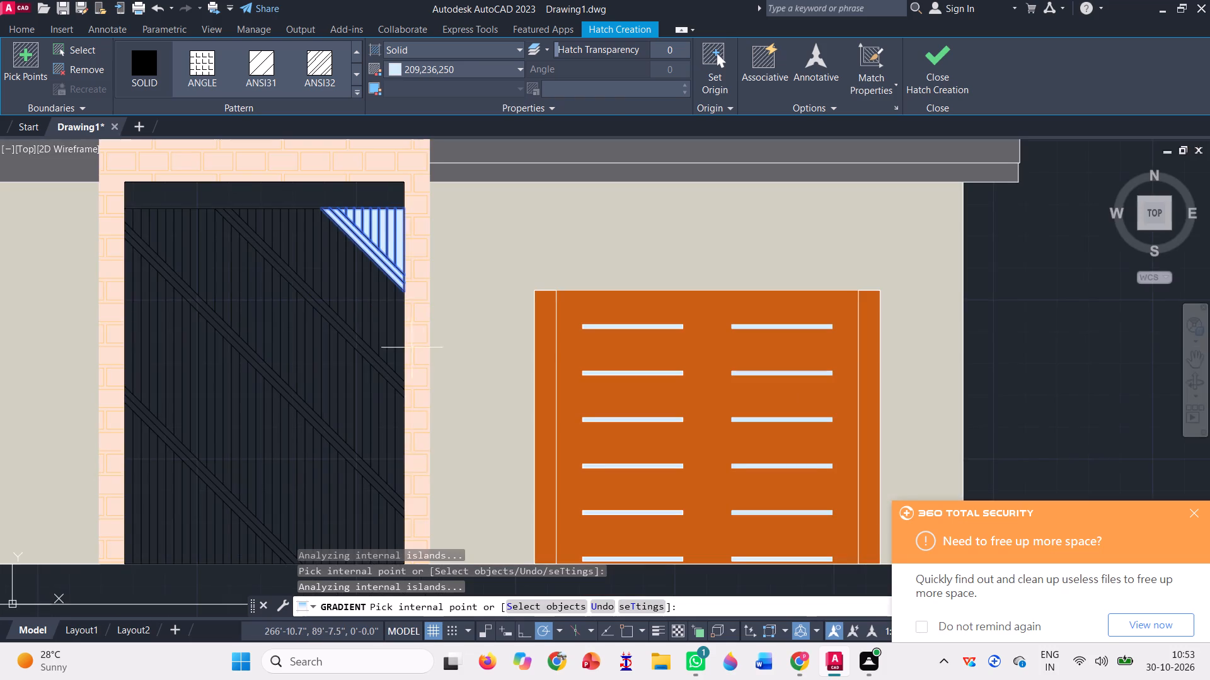
pyautogui.scroll(3, 411, 347)
pyautogui.click(364, 310)
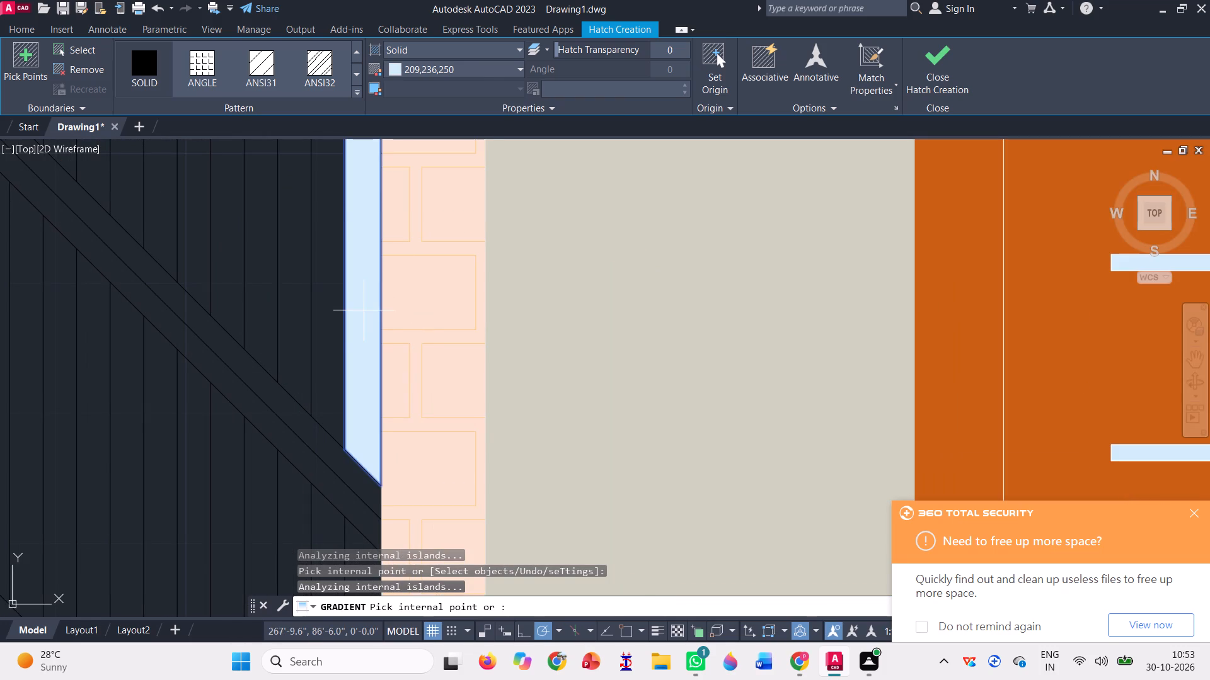
pyautogui.scroll(-1, 365, 312)
pyautogui.click(340, 290)
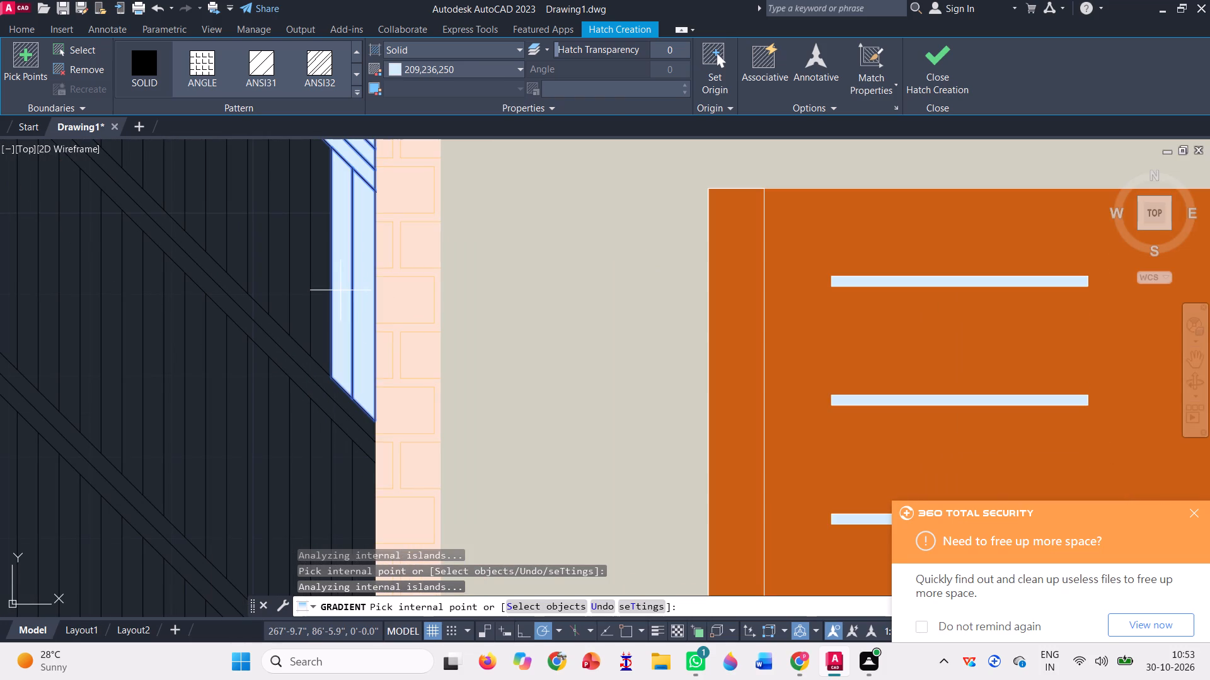
pyautogui.click(318, 271)
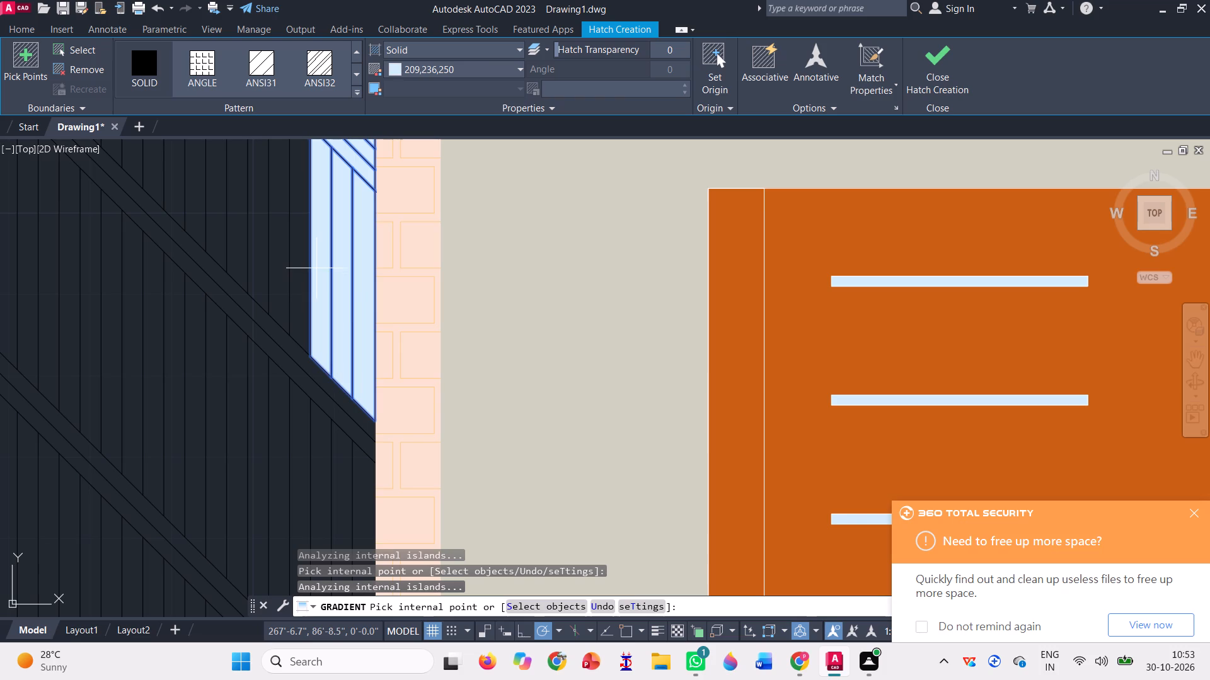
pyautogui.click(300, 266)
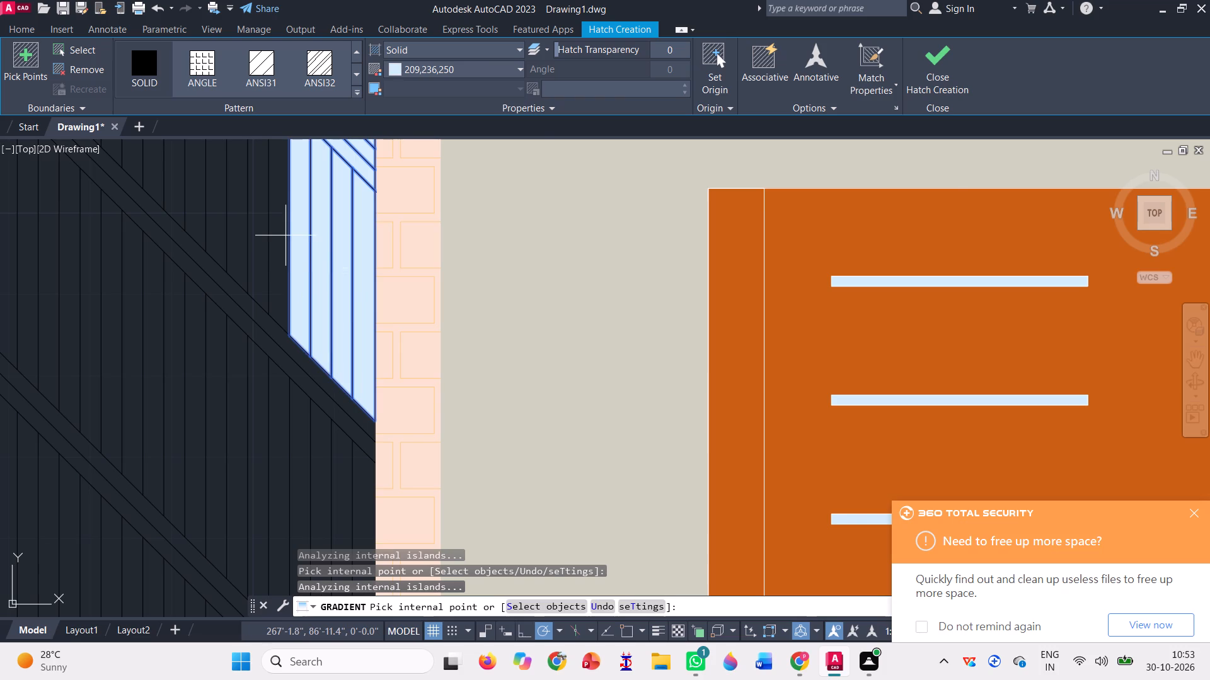
pyautogui.scroll(2, 285, 234)
pyautogui.click(272, 225)
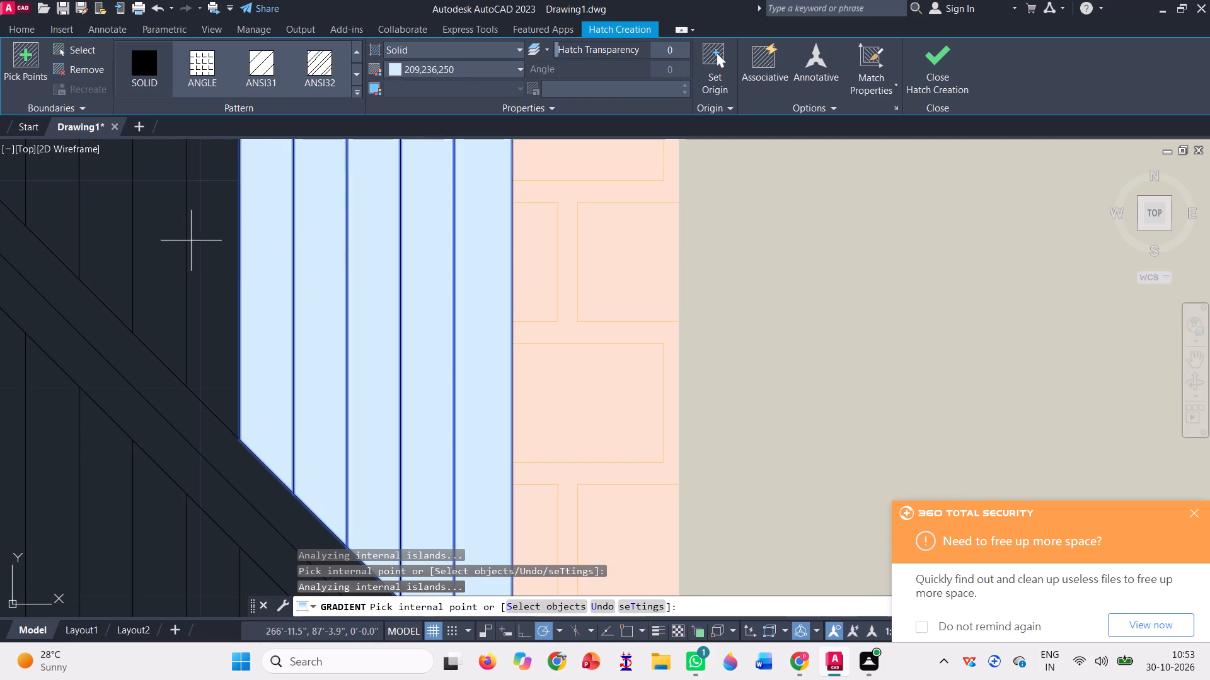
pyautogui.click(201, 252)
pyautogui.click(162, 228)
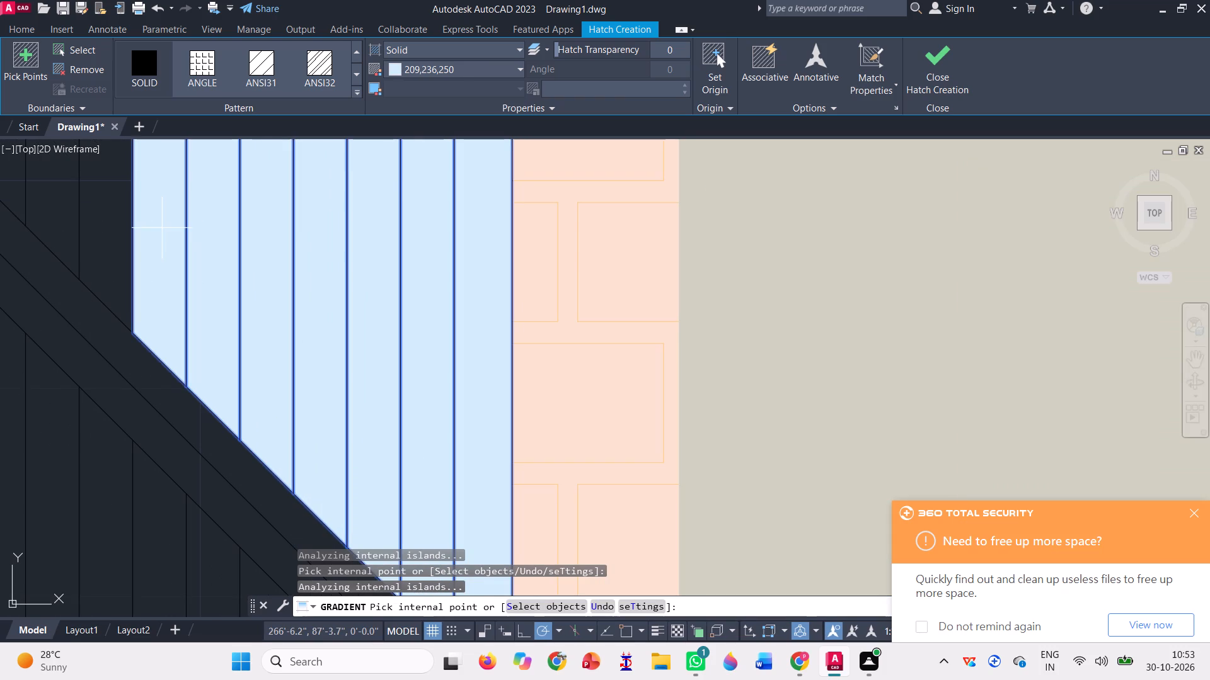
# Fill the next three planks to the left, reaching the upper-right band's top end, with the same solid hatch and finish the hatch.
pyautogui.scroll(-3, 294, 293)
pyautogui.scroll(1, 113, 183)
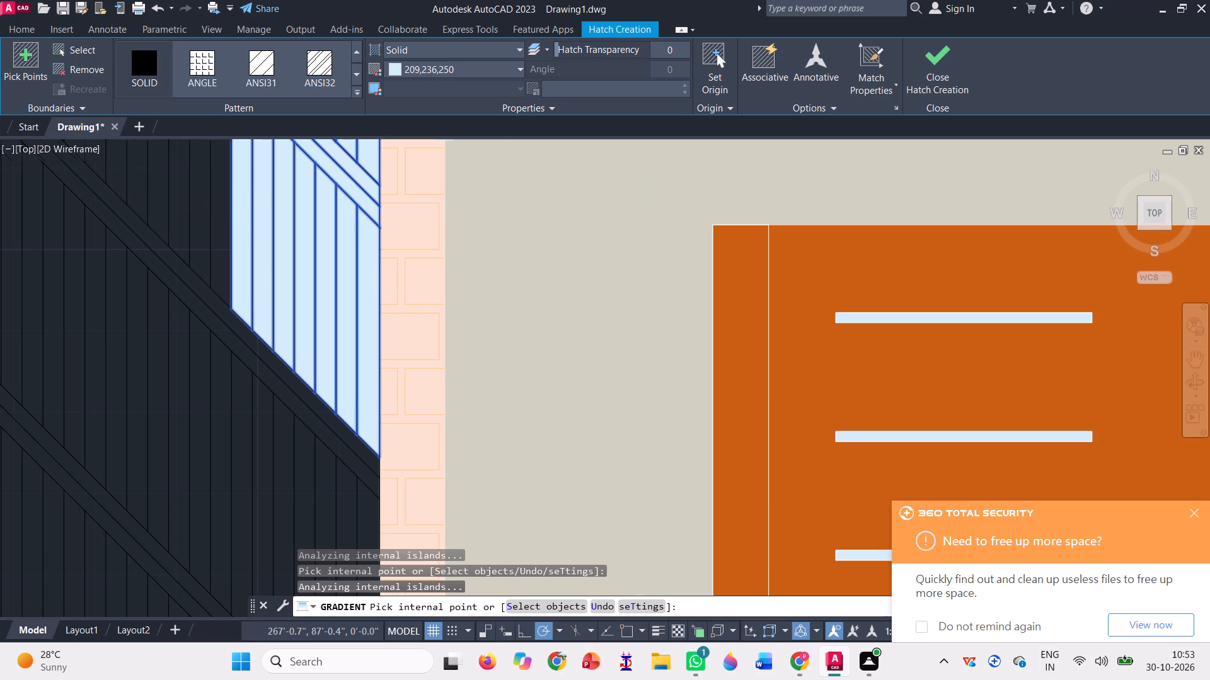
pyautogui.scroll(1, 113, 183)
pyautogui.click(383, 288)
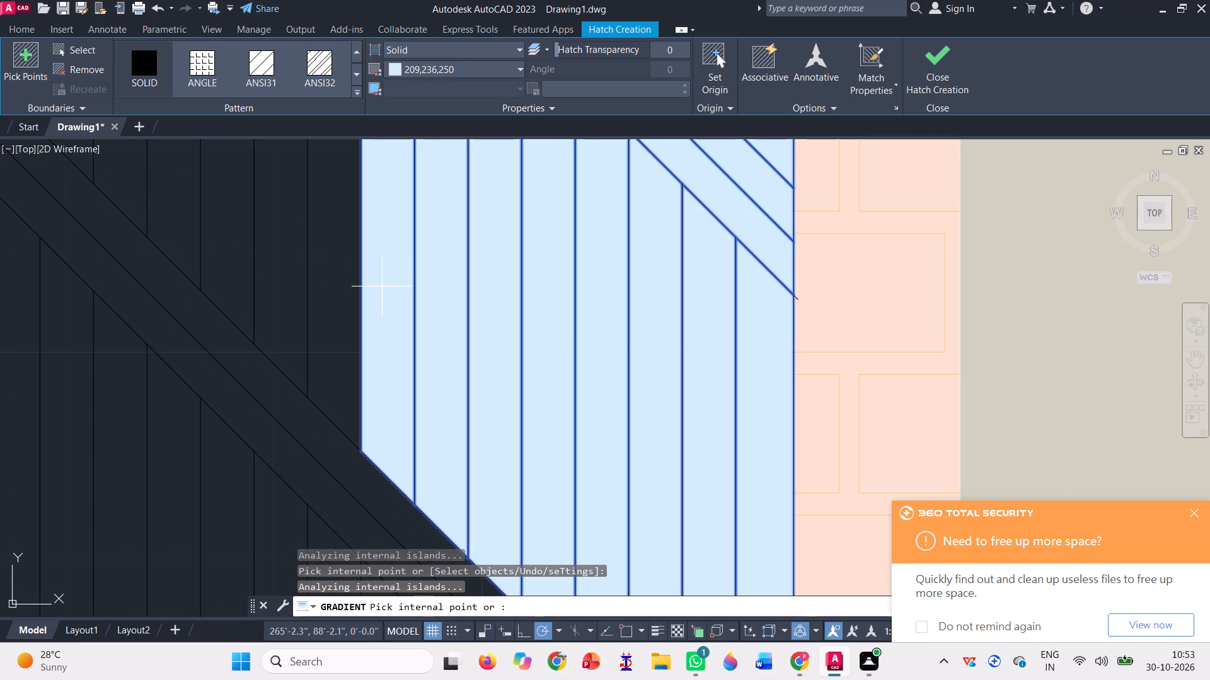
pyautogui.click(338, 231)
pyautogui.click(287, 254)
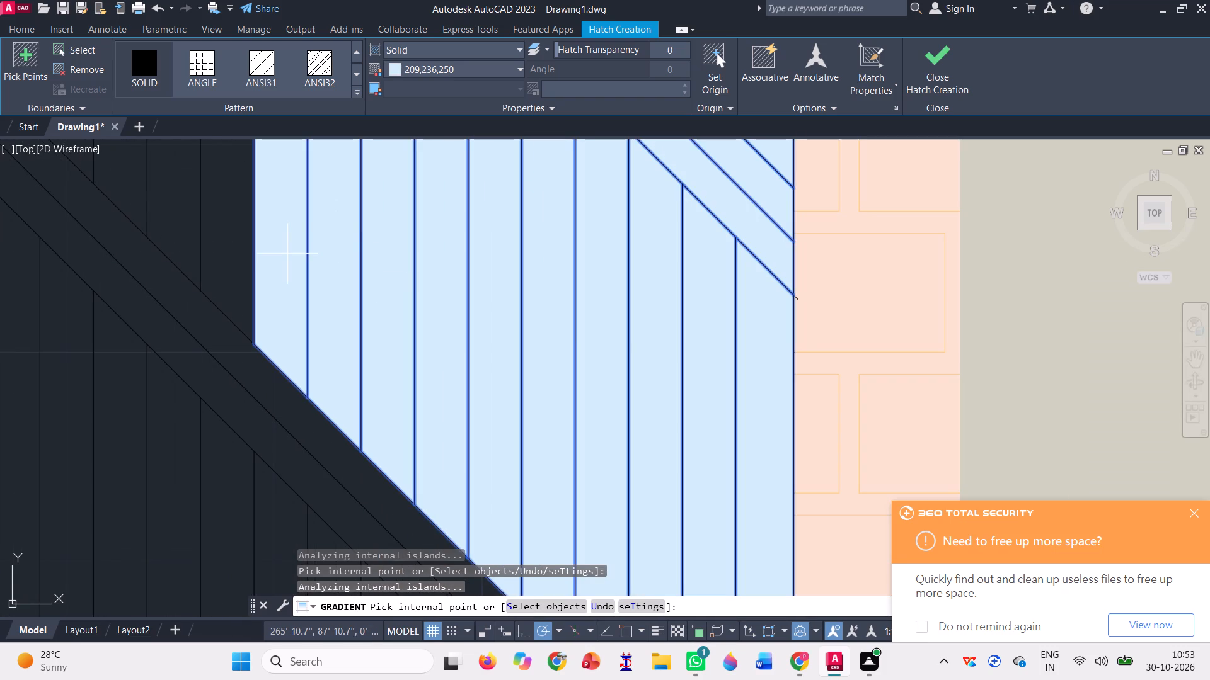
pyautogui.write('nb')
pyautogui.press('space')
pyautogui.press('space')
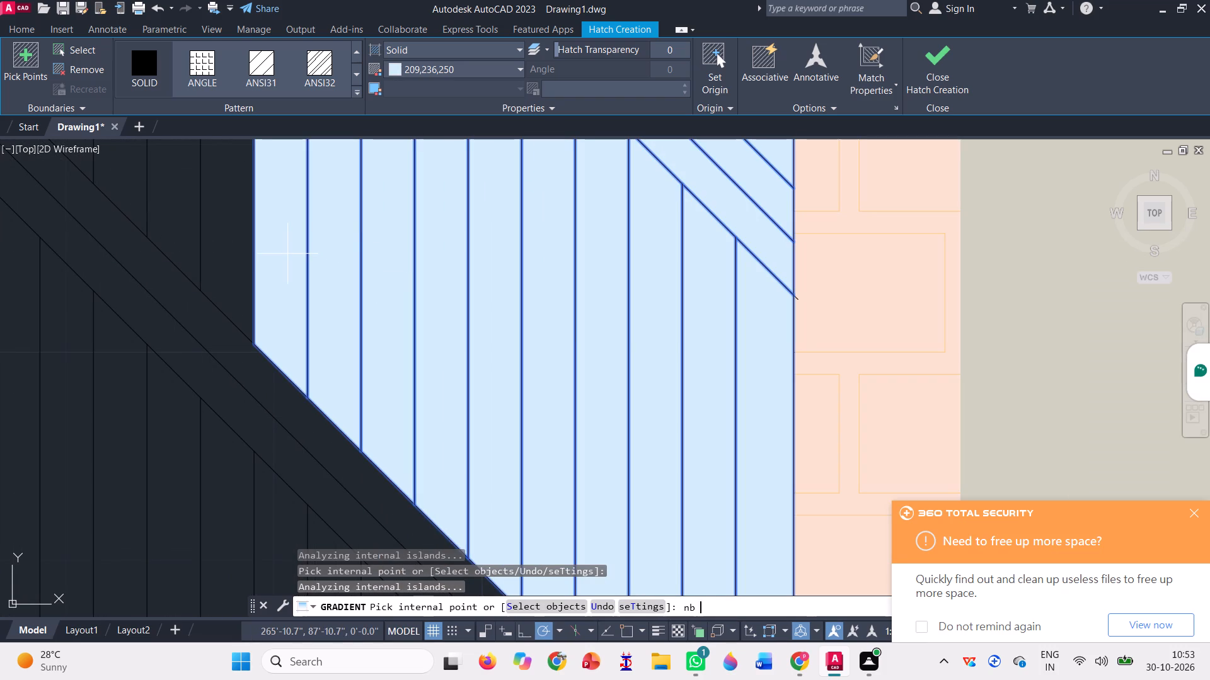
pyautogui.press('space')
pyautogui.press('space')
pyautogui.press('space')
pyautogui.press('space')
pyautogui.press('space')
pyautogui.press('space')
pyautogui.press('space')
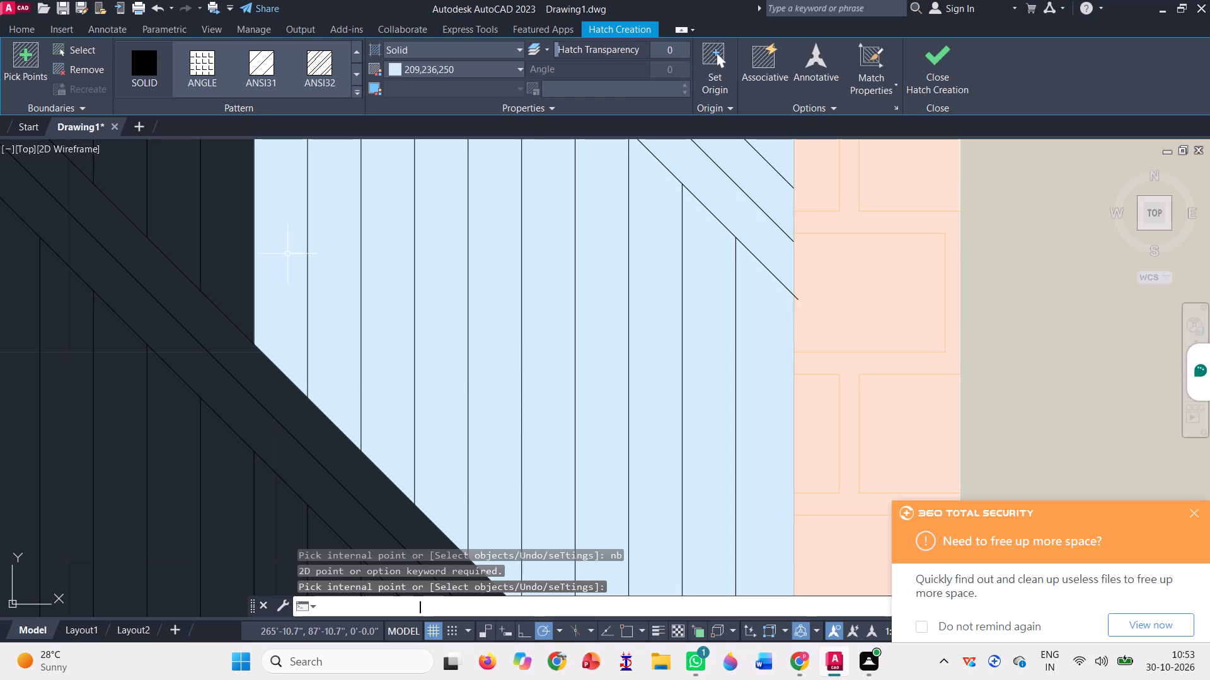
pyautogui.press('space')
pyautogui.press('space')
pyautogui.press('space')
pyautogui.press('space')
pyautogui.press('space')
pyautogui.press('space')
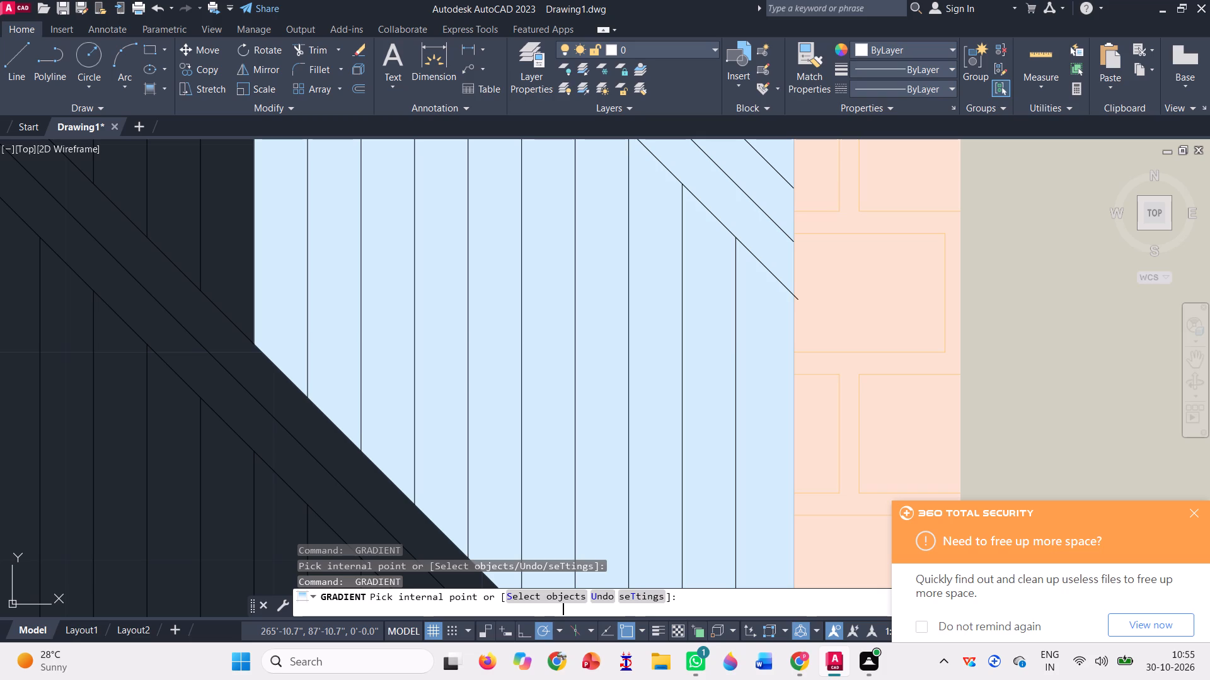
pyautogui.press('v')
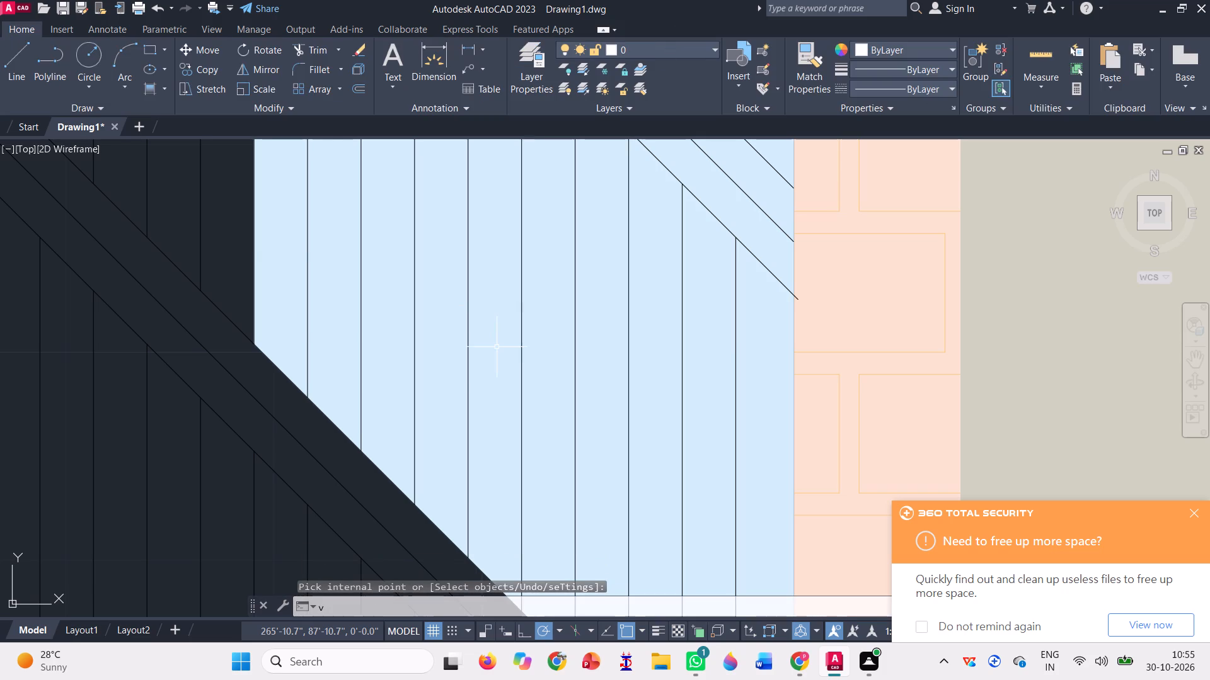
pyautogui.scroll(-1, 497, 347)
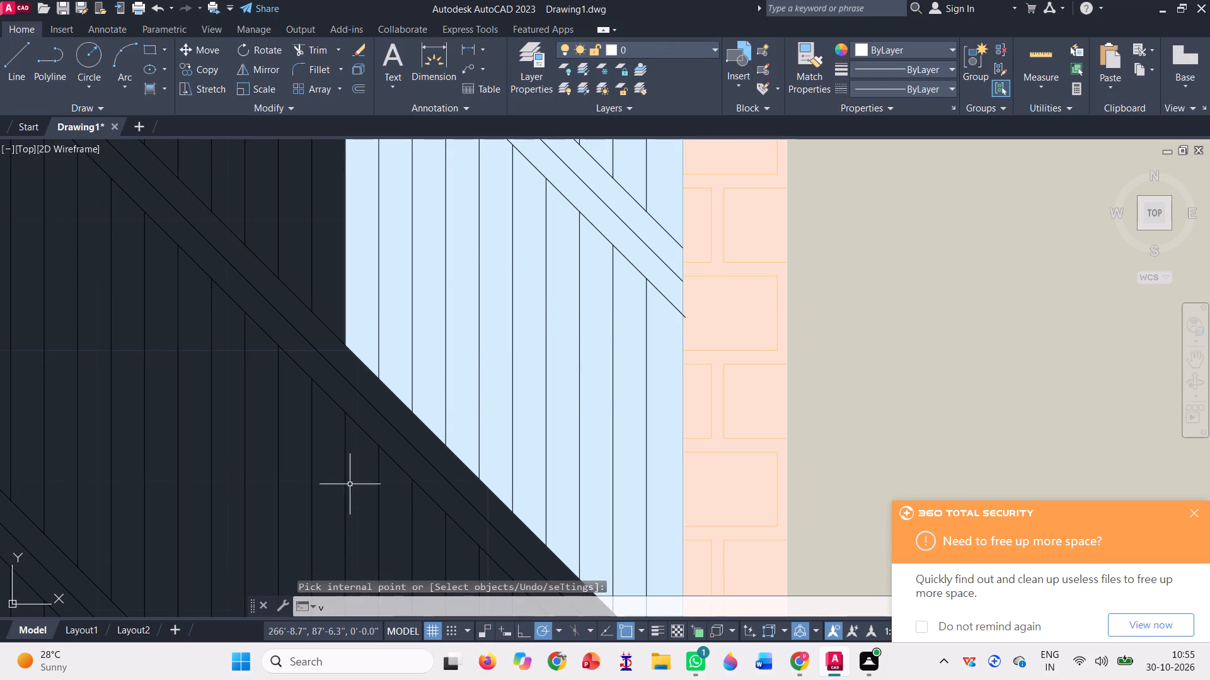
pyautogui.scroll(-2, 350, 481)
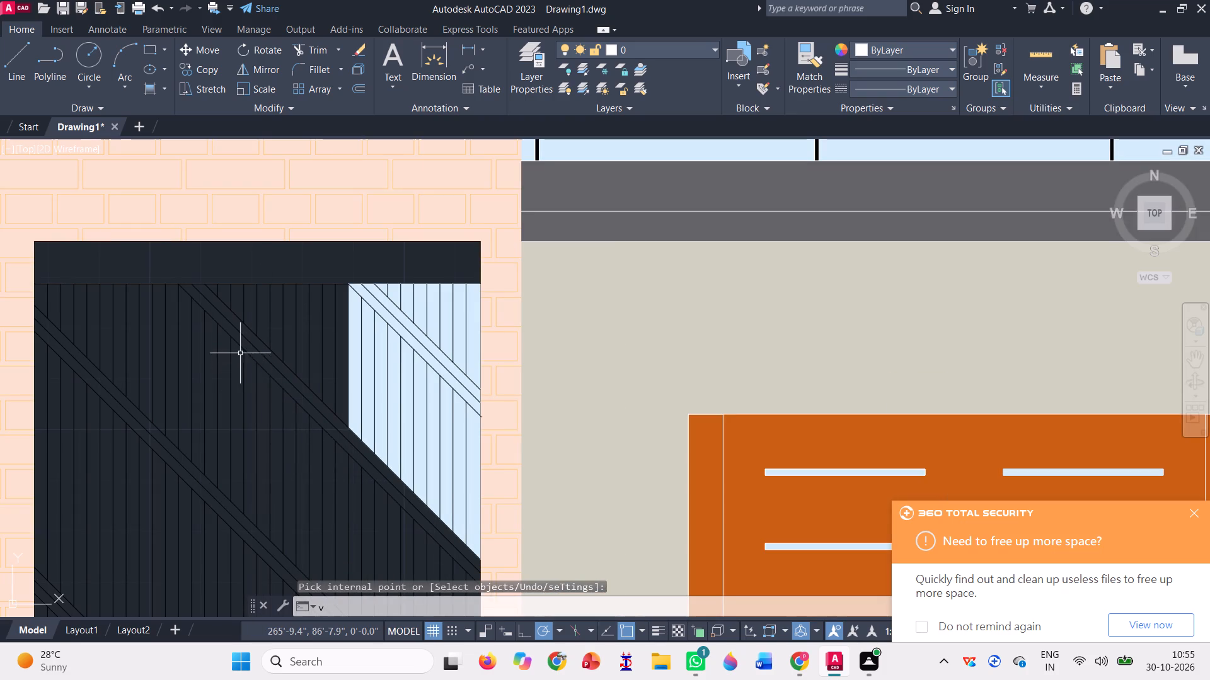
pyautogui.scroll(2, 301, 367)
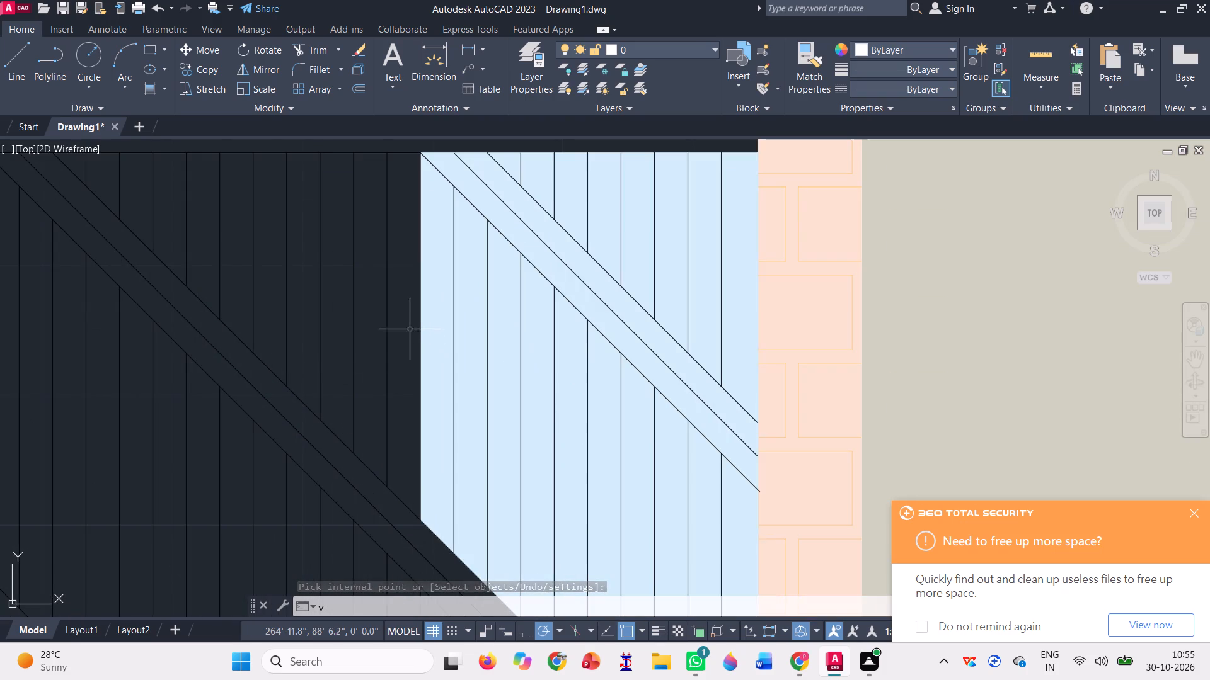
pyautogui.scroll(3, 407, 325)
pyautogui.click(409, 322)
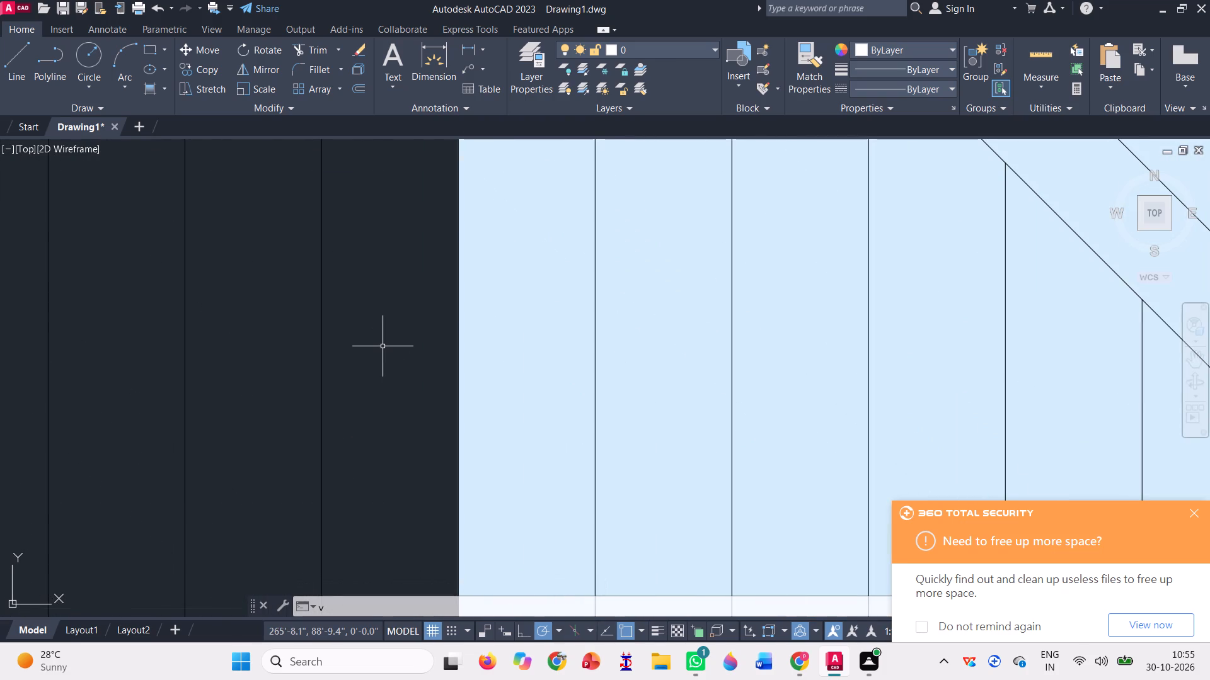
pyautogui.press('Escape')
# Apply a solid 209,236,250 hatch to the three unfilled door planks immediately left of the filled area, above the second diagonal band.
pyautogui.scroll(-1, 383, 361)
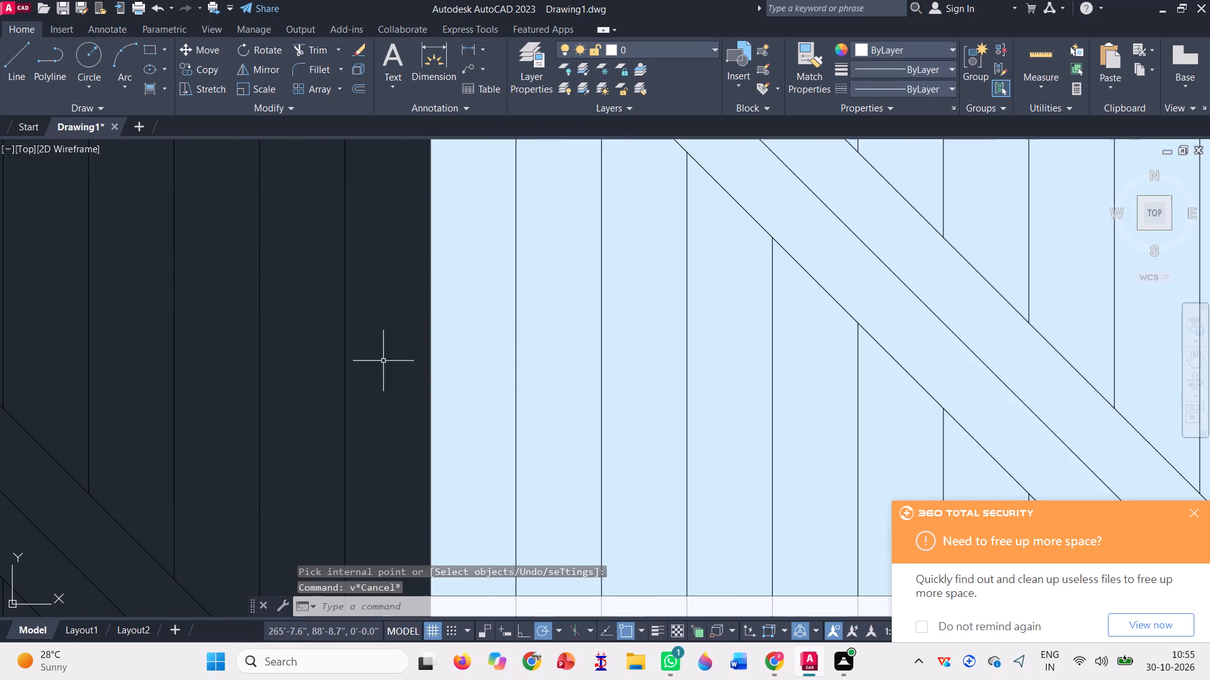
pyautogui.click(146, 93)
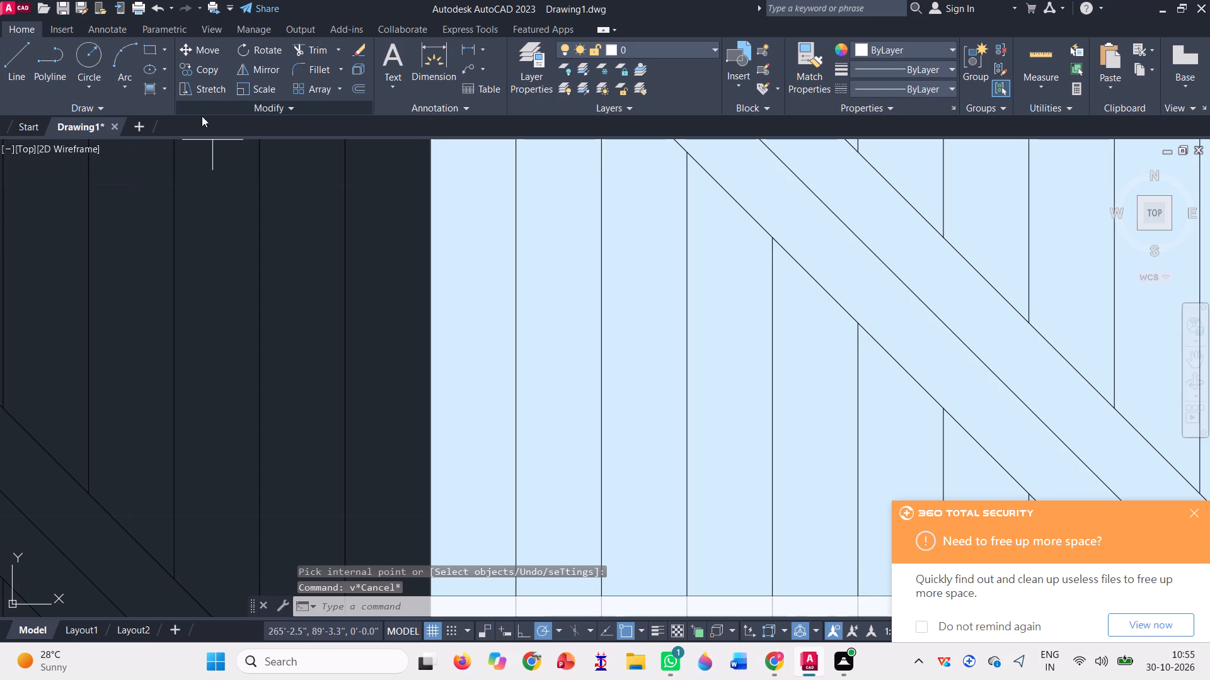
pyautogui.scroll(12, 228, 71)
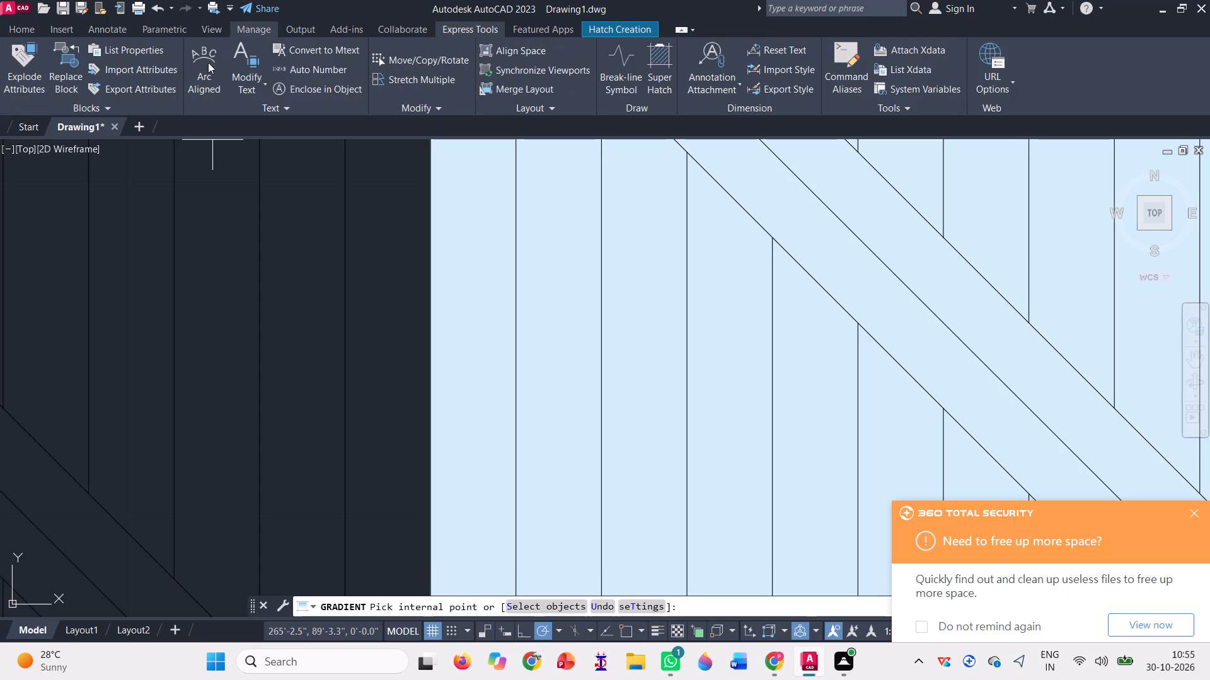
pyautogui.click(612, 31)
pyautogui.scroll(8, 236, 89)
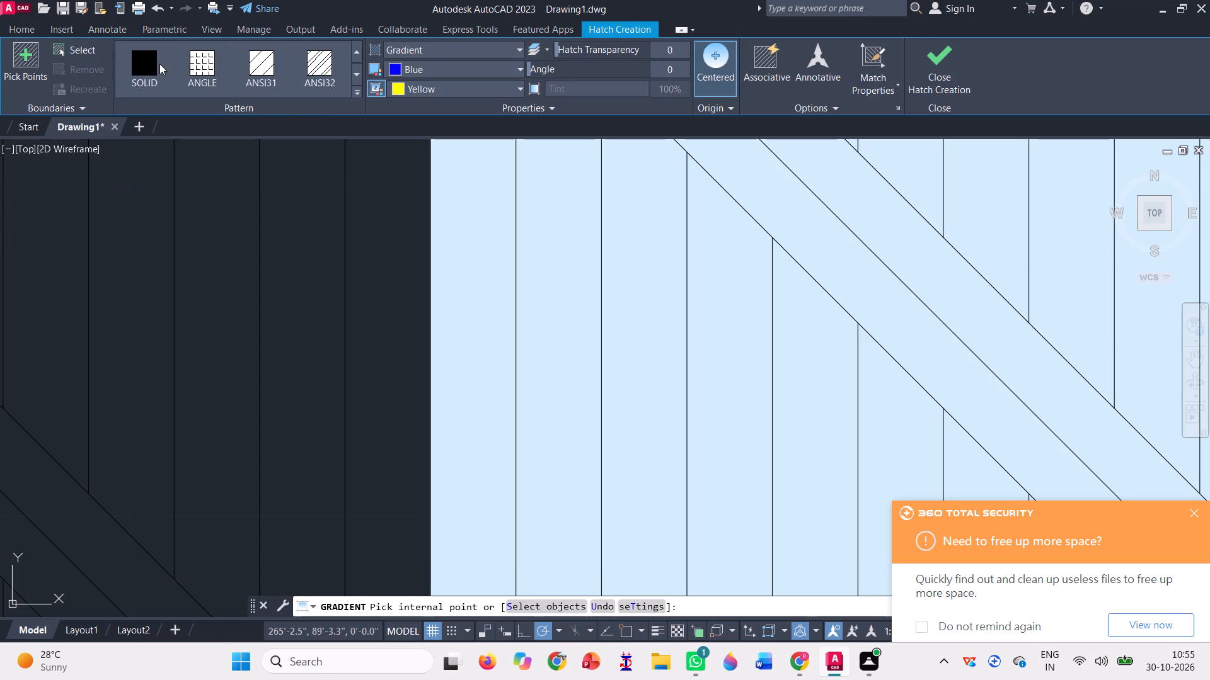
pyautogui.click(144, 62)
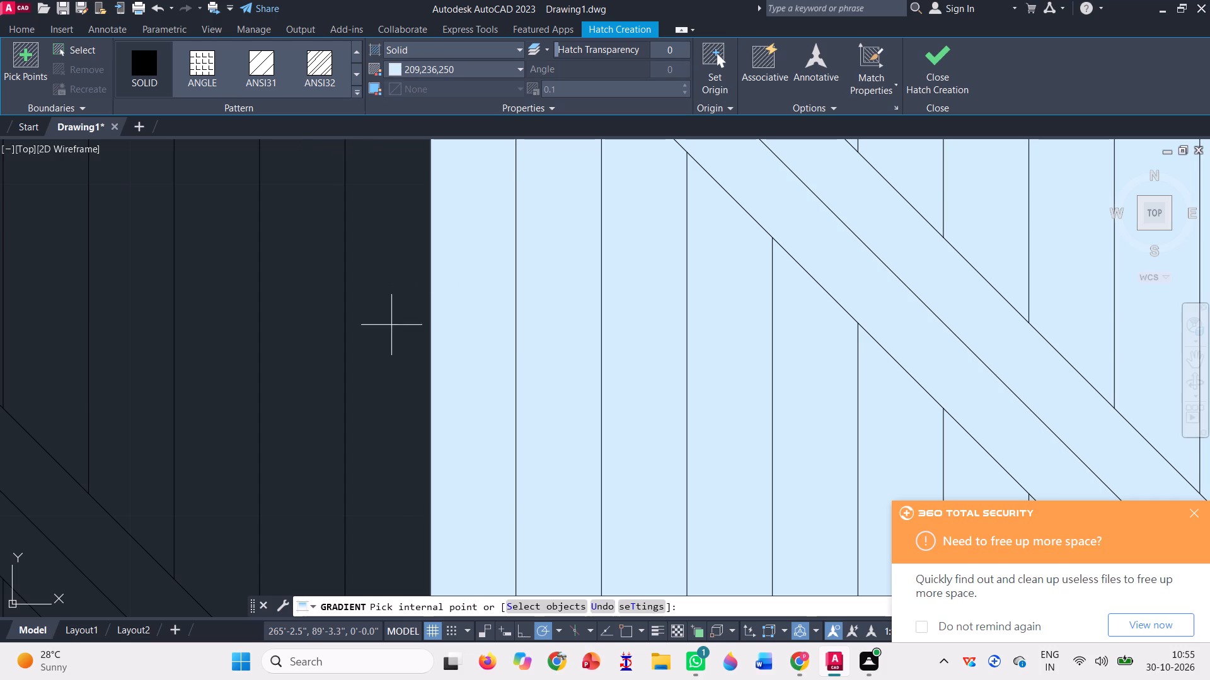
pyautogui.click(391, 322)
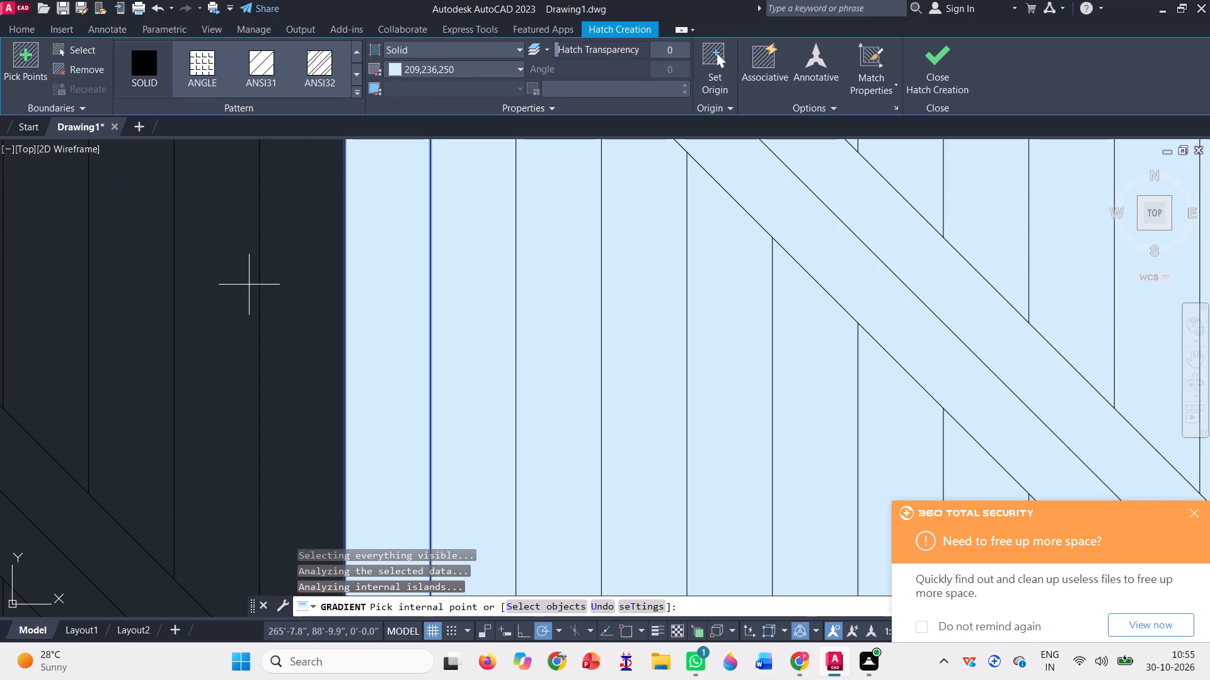
pyautogui.click(292, 275)
pyautogui.click(205, 270)
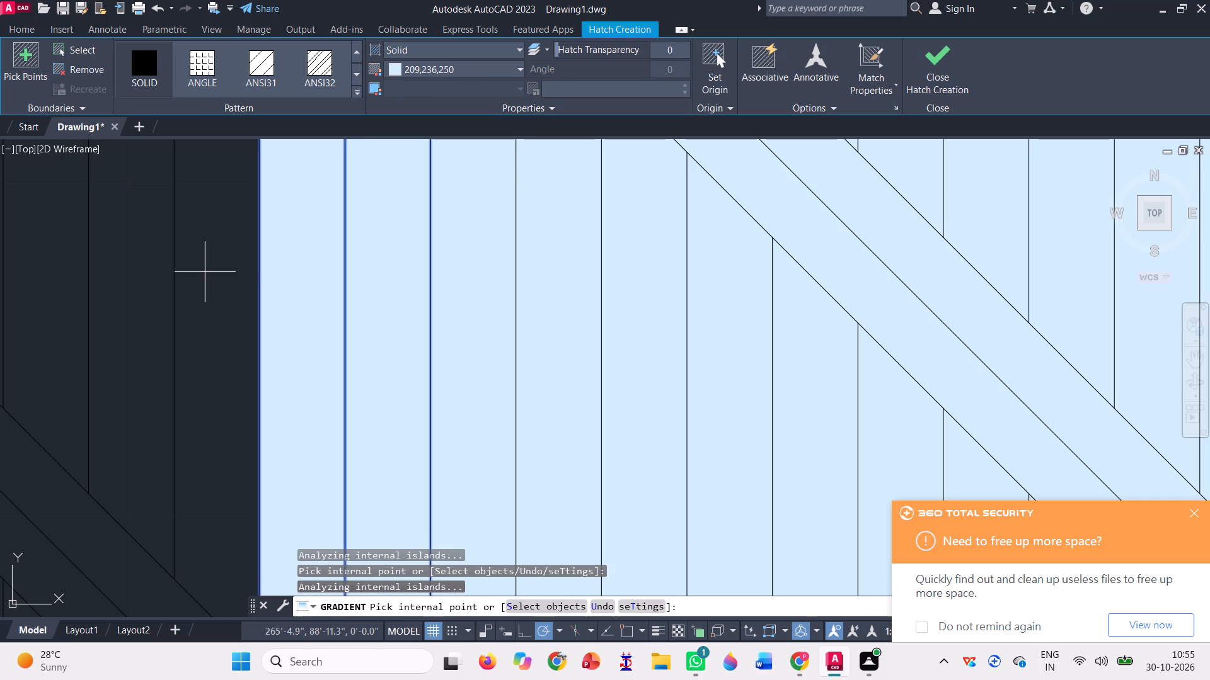
# Fill the remaining eight planks above the second diagonal band, up to the corner where it meets the door's top edge, with the same hatch.
pyautogui.scroll(-3, 353, 317)
pyautogui.scroll(-3, 303, 349)
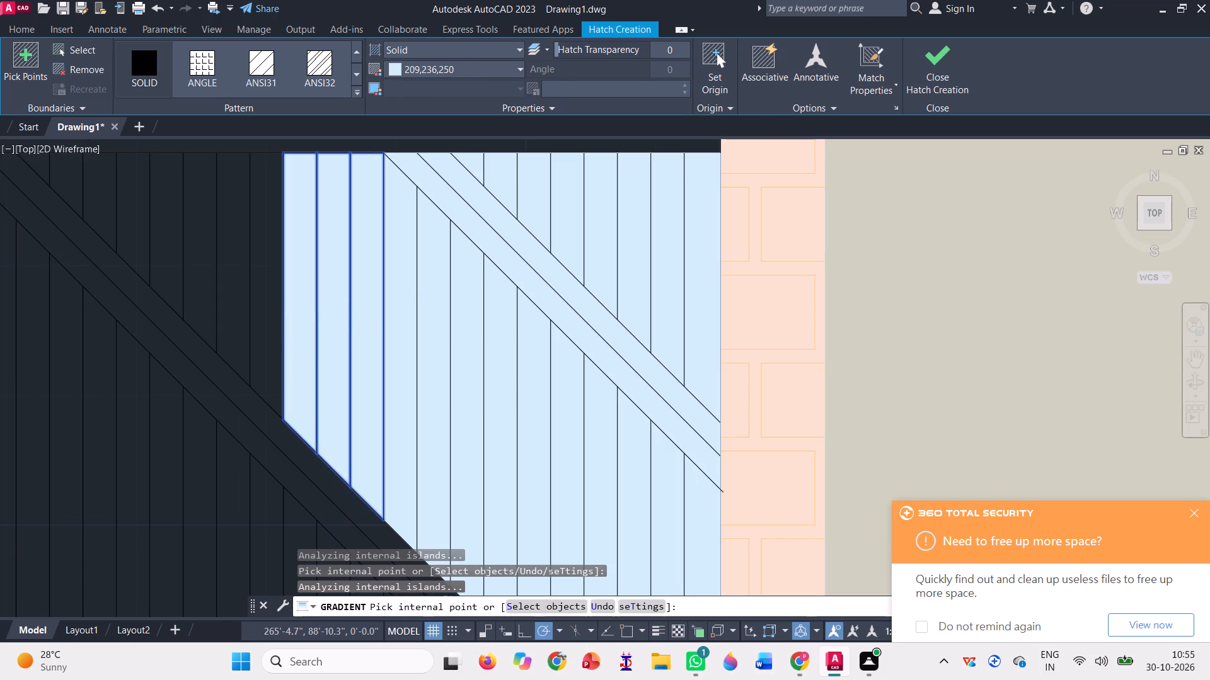
pyautogui.scroll(3, 236, 297)
pyautogui.click(444, 299)
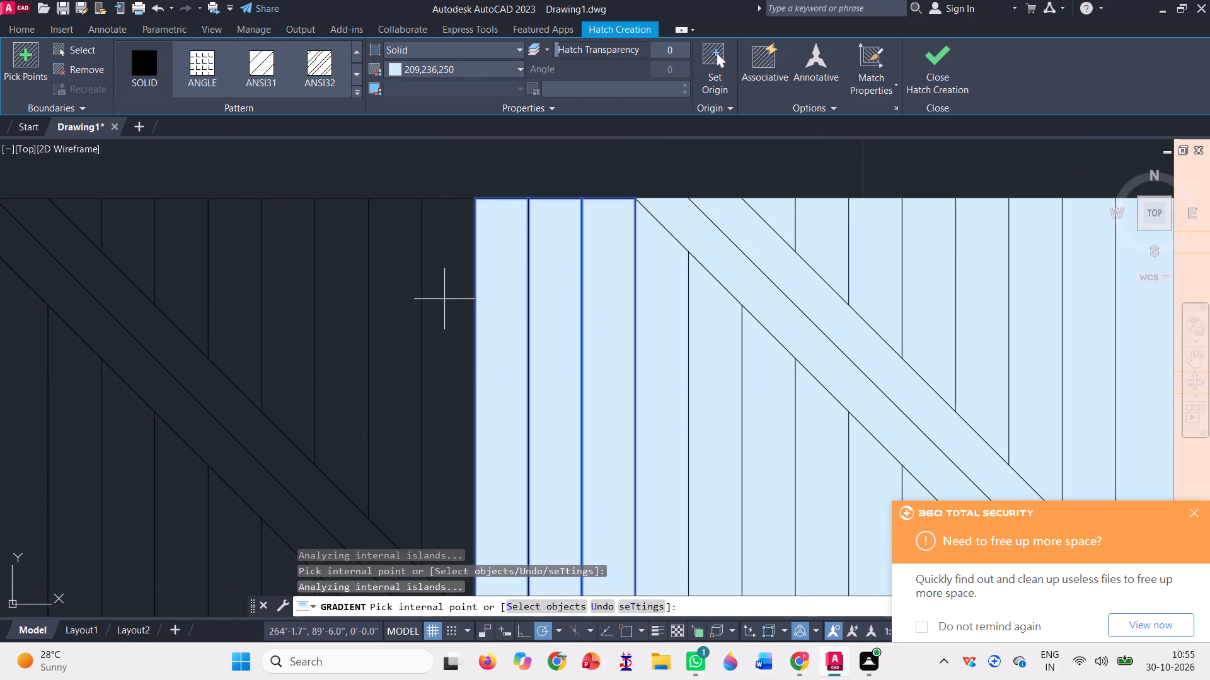
pyautogui.click(392, 297)
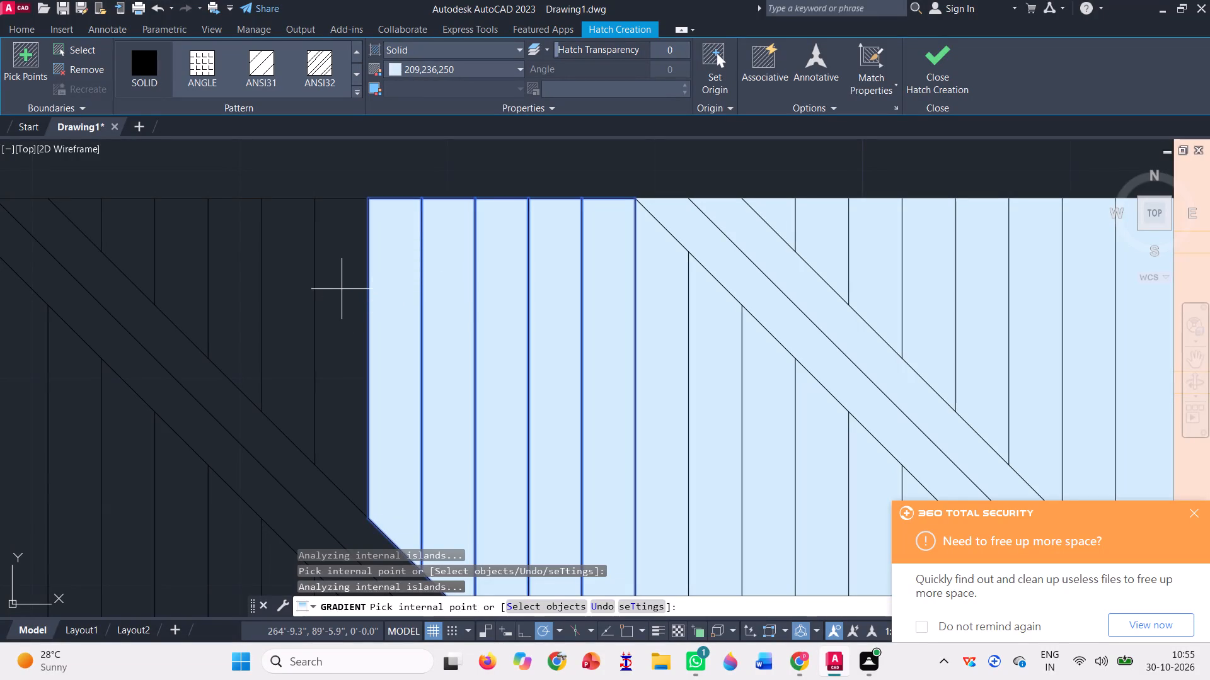
pyautogui.click(342, 289)
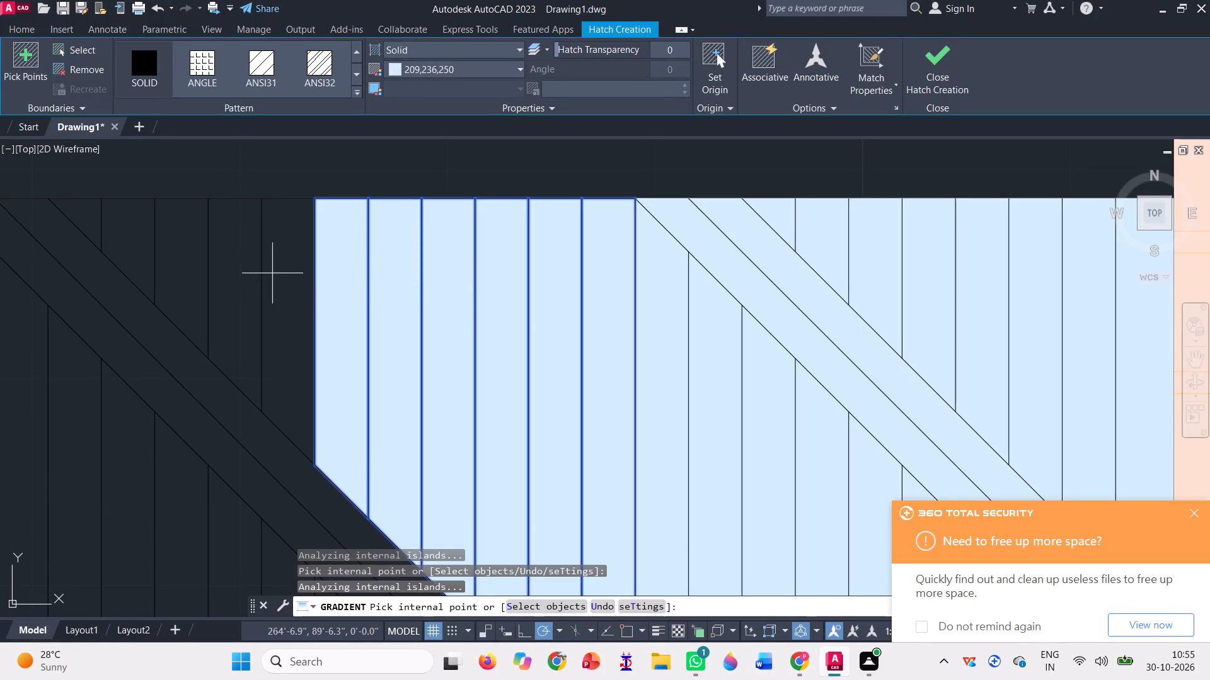
pyautogui.click(287, 281)
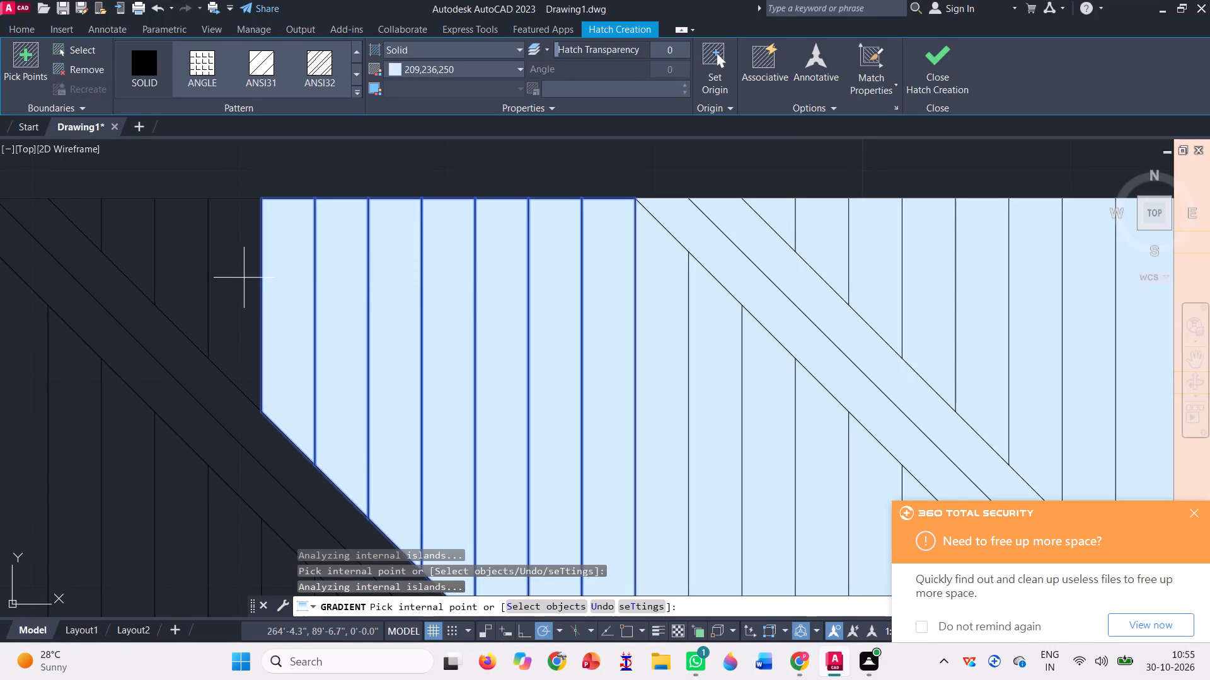
pyautogui.click(243, 275)
pyautogui.click(180, 244)
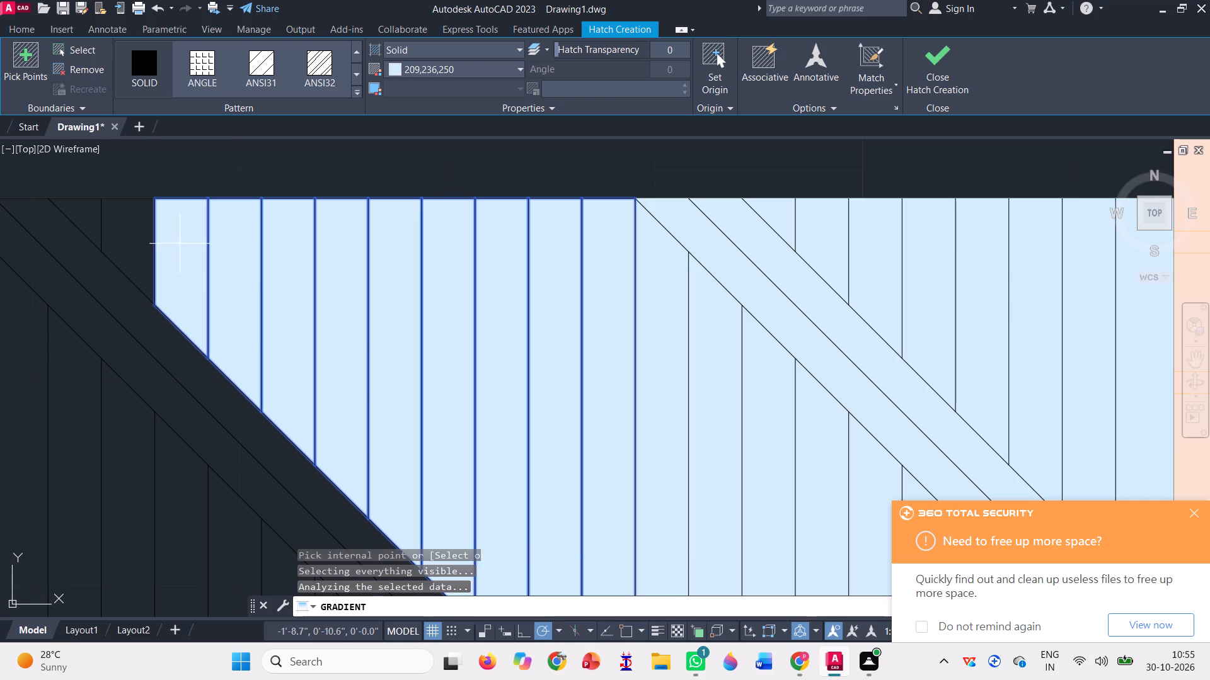
pyautogui.click(118, 228)
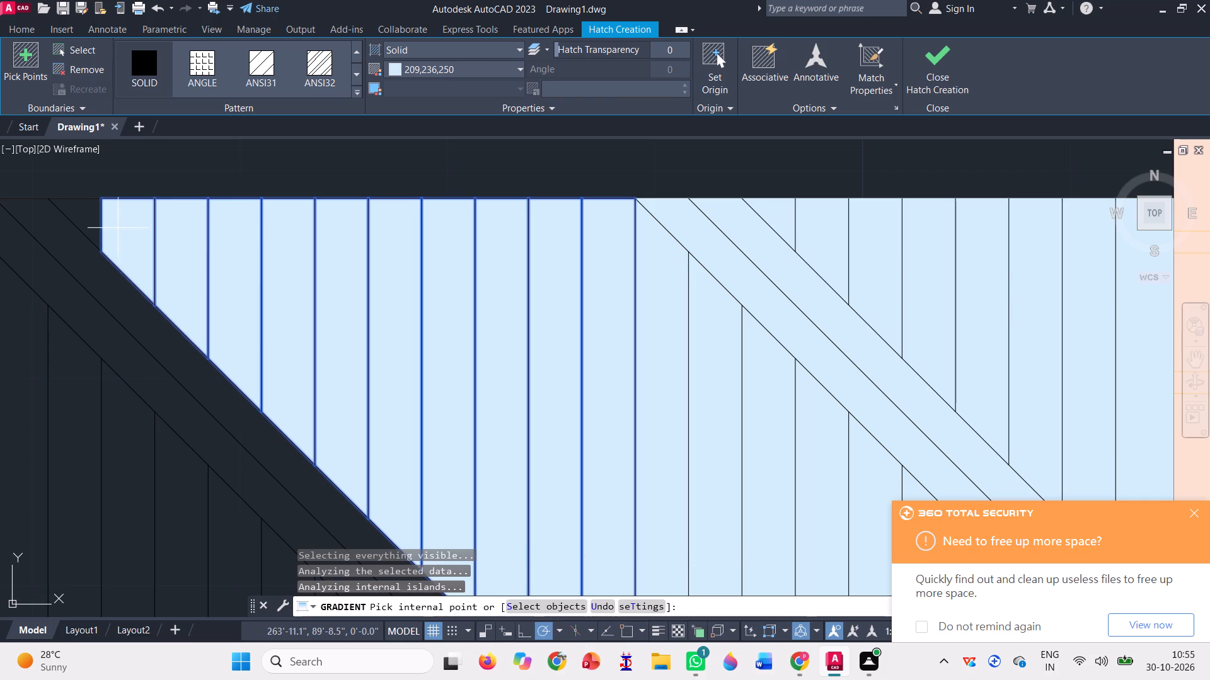
pyautogui.click(87, 222)
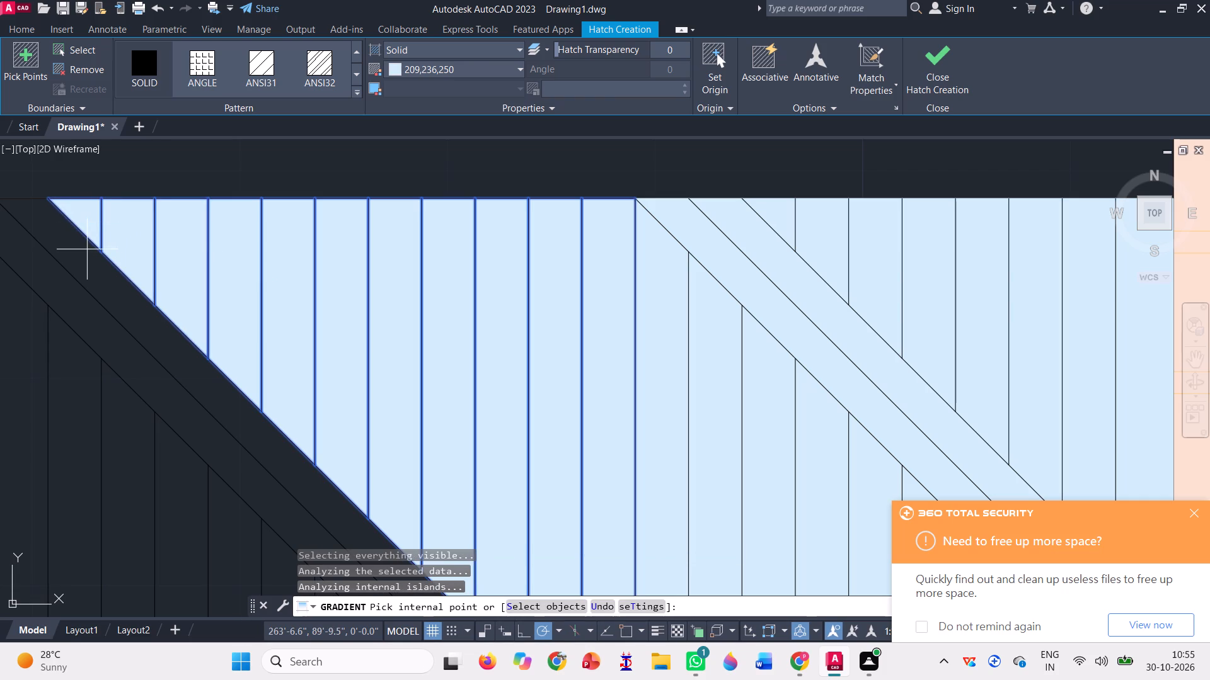
# Fill both strips of the door's second diagonal band with the same solid 209,236,250 hatch.
pyautogui.click(84, 259)
pyautogui.scroll(-2, 242, 237)
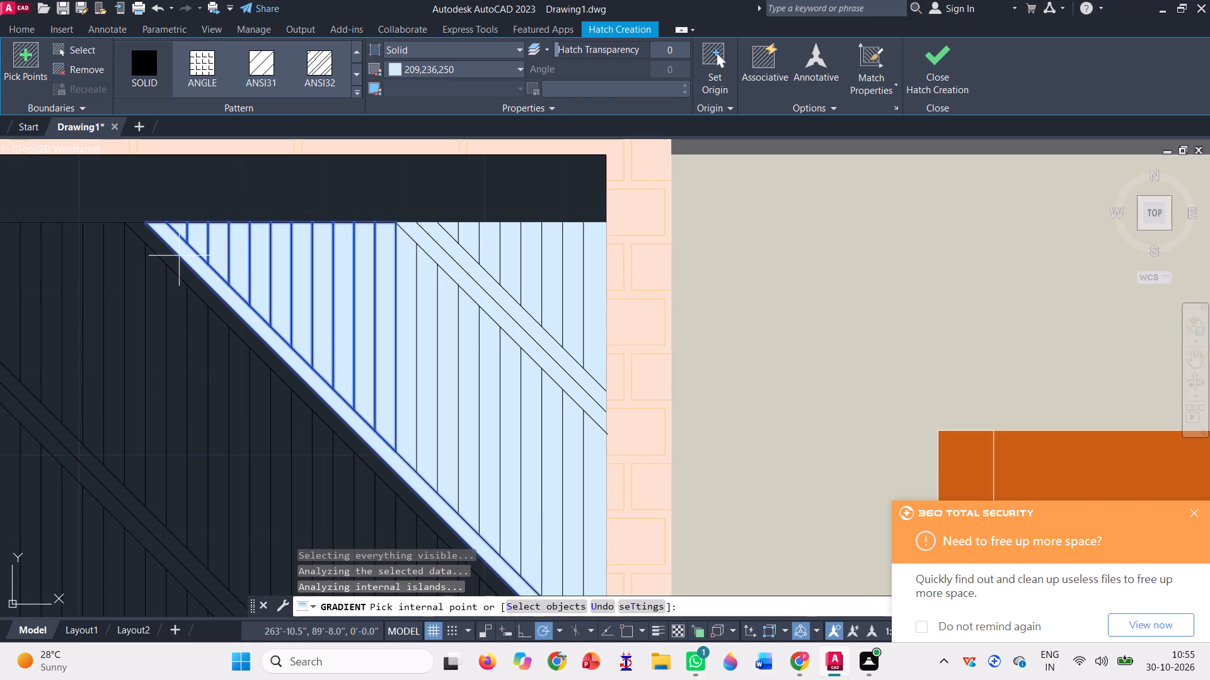
pyautogui.scroll(3, 171, 256)
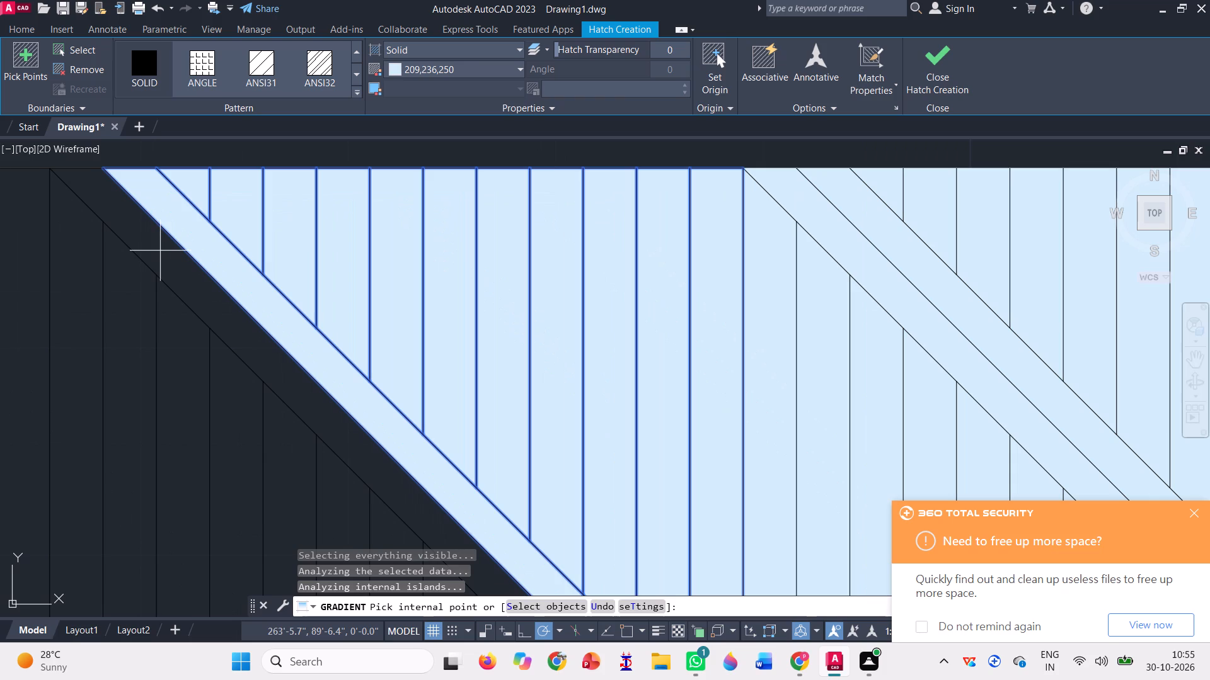
pyautogui.click(160, 251)
pyautogui.scroll(-5, 226, 260)
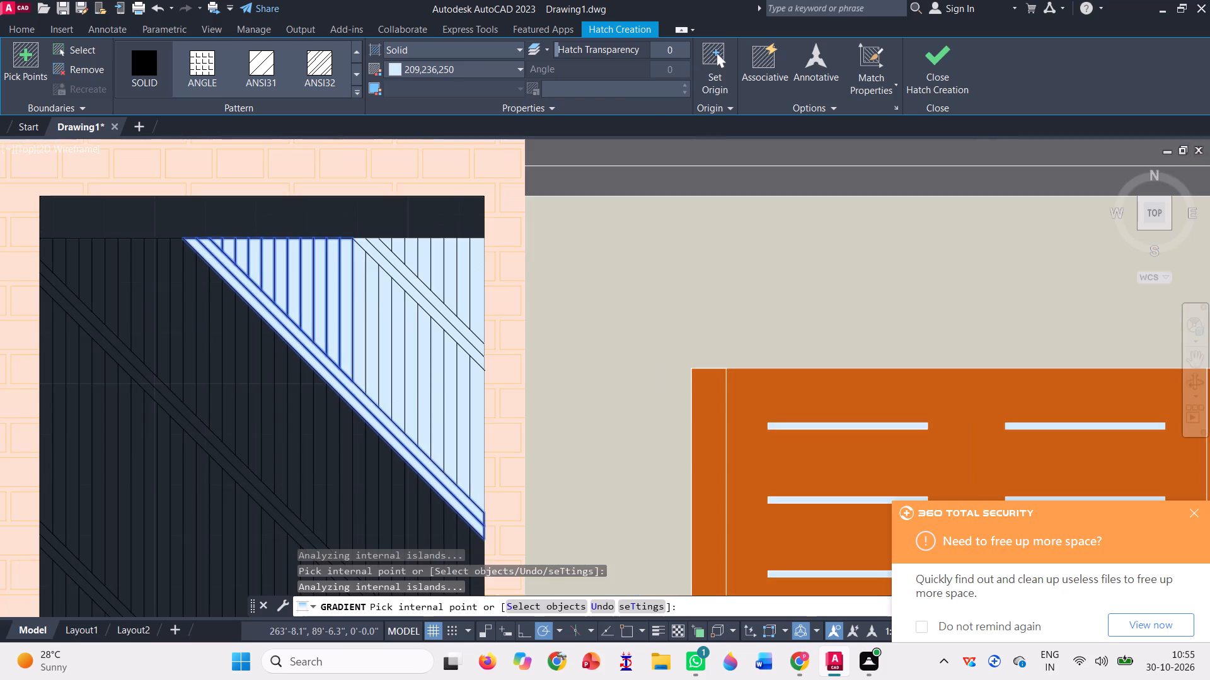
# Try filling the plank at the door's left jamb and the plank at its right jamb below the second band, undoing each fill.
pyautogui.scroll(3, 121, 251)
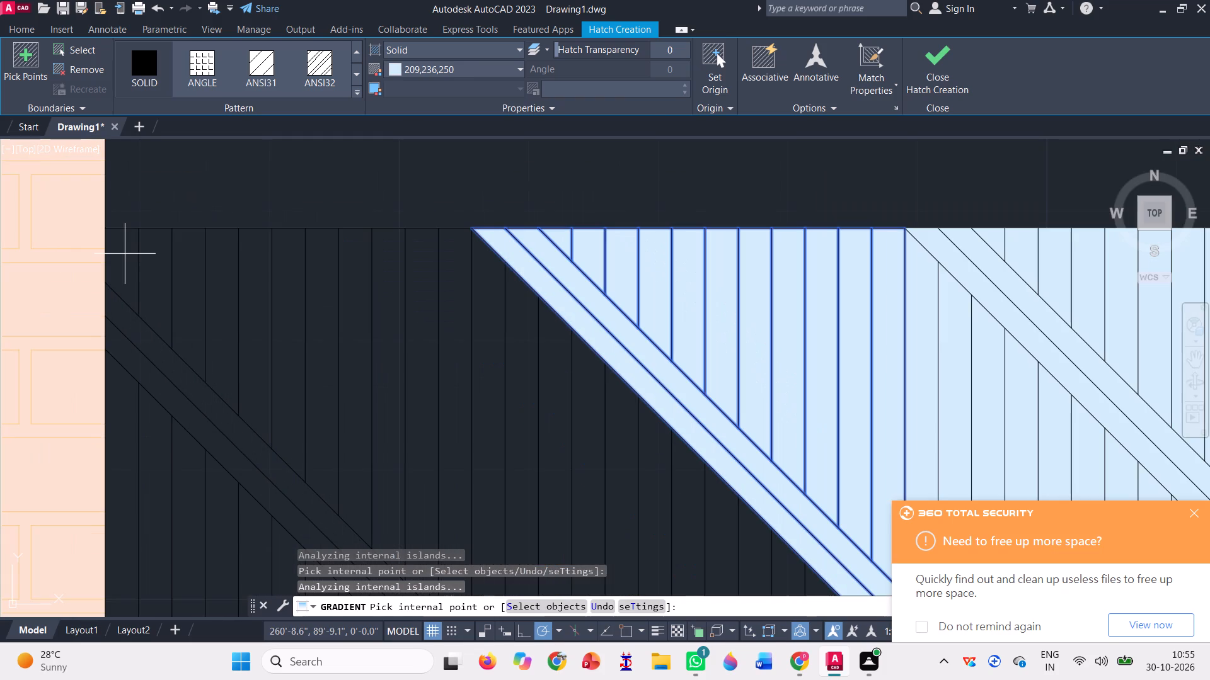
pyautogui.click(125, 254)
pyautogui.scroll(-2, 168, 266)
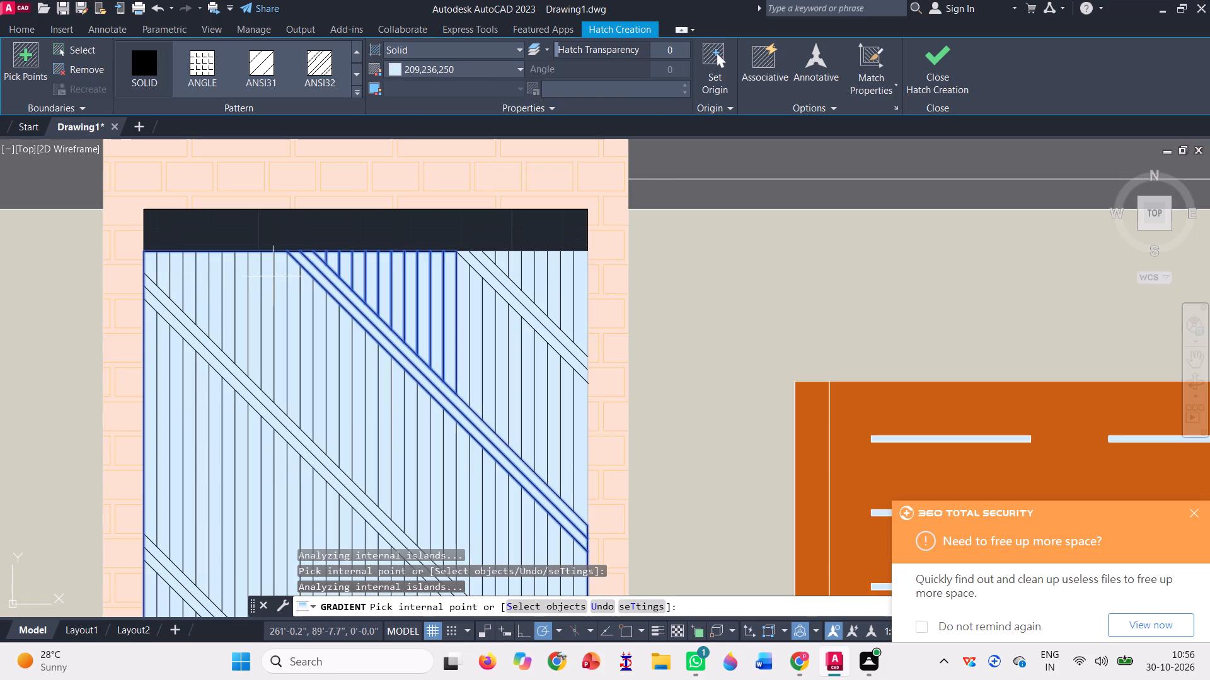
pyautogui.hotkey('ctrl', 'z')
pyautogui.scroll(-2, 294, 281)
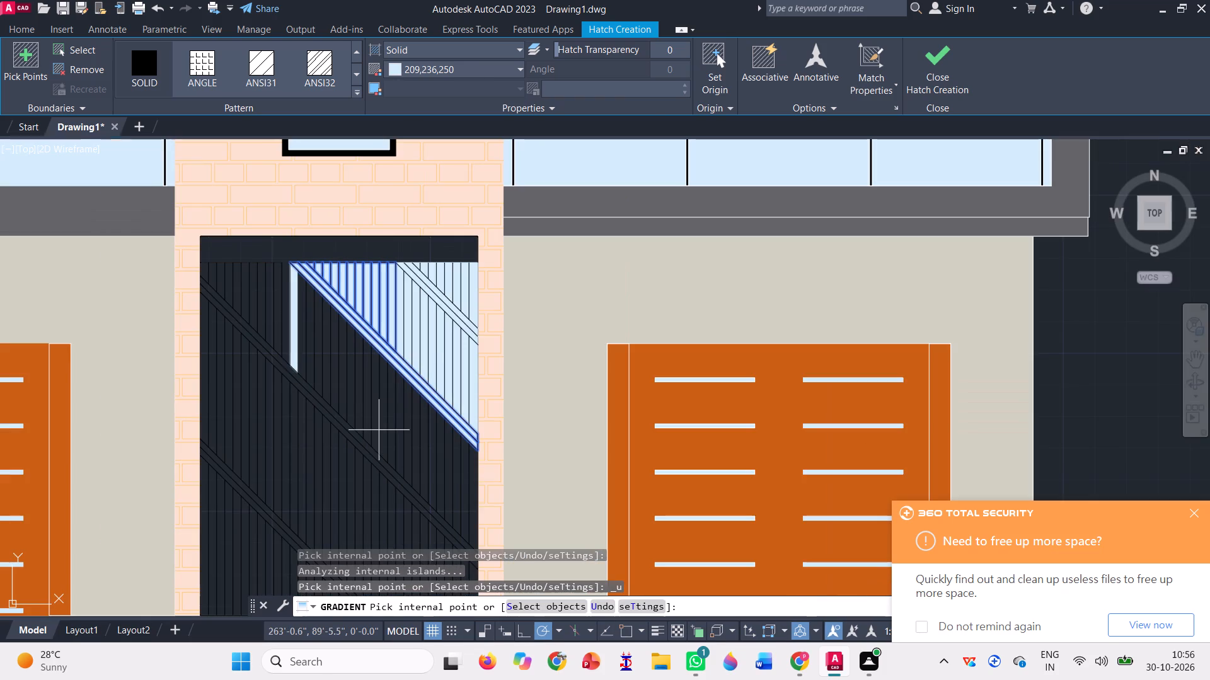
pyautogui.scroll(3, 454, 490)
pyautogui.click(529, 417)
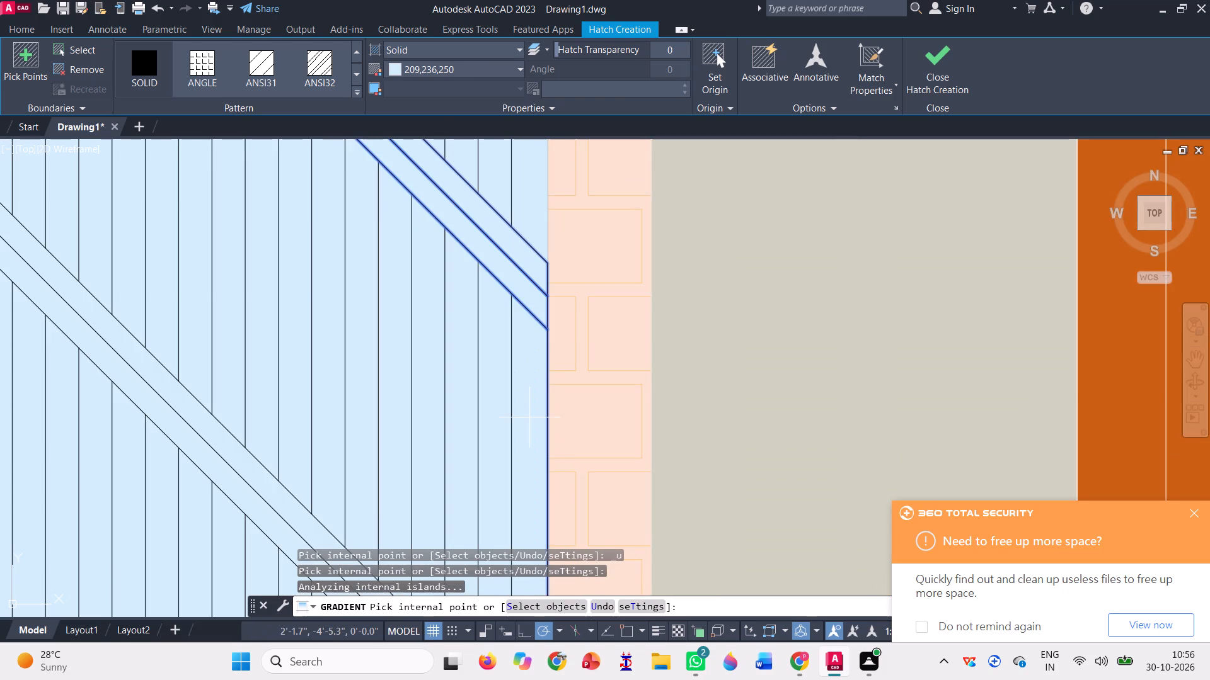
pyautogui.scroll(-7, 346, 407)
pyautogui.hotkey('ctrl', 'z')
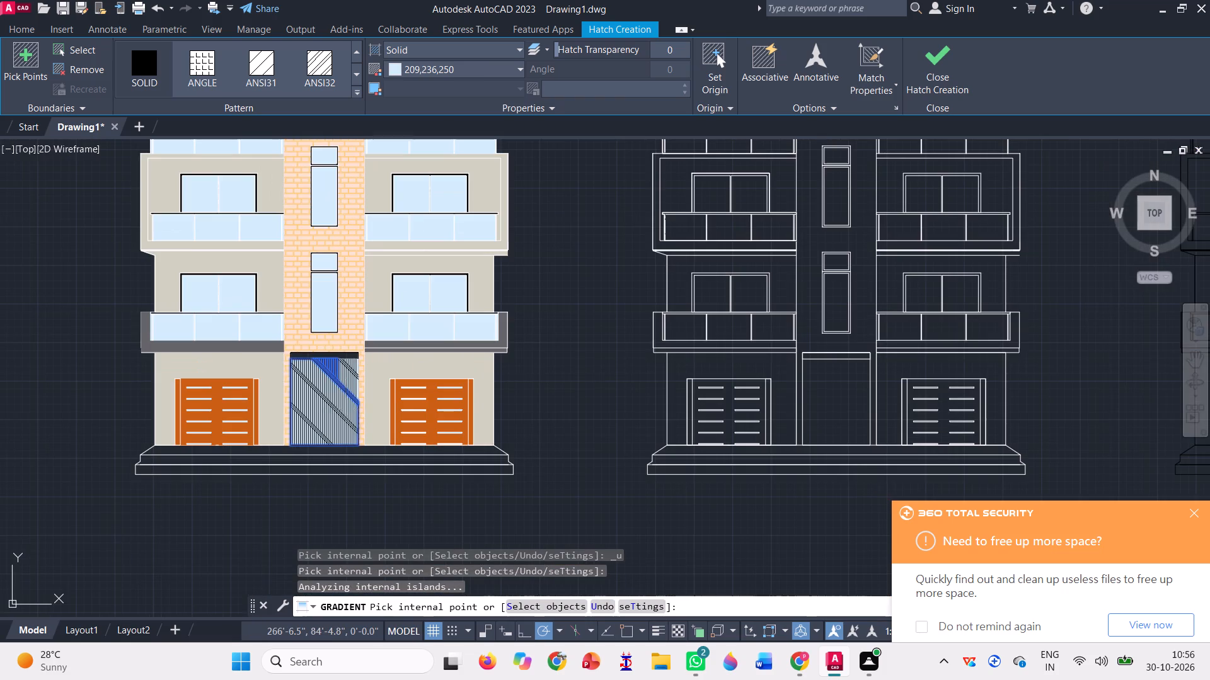
# Fill the eight planks nearest the right jamb, between the second and third diagonal bands, with the solid 209,236,250 hatch.
pyautogui.scroll(8, 341, 418)
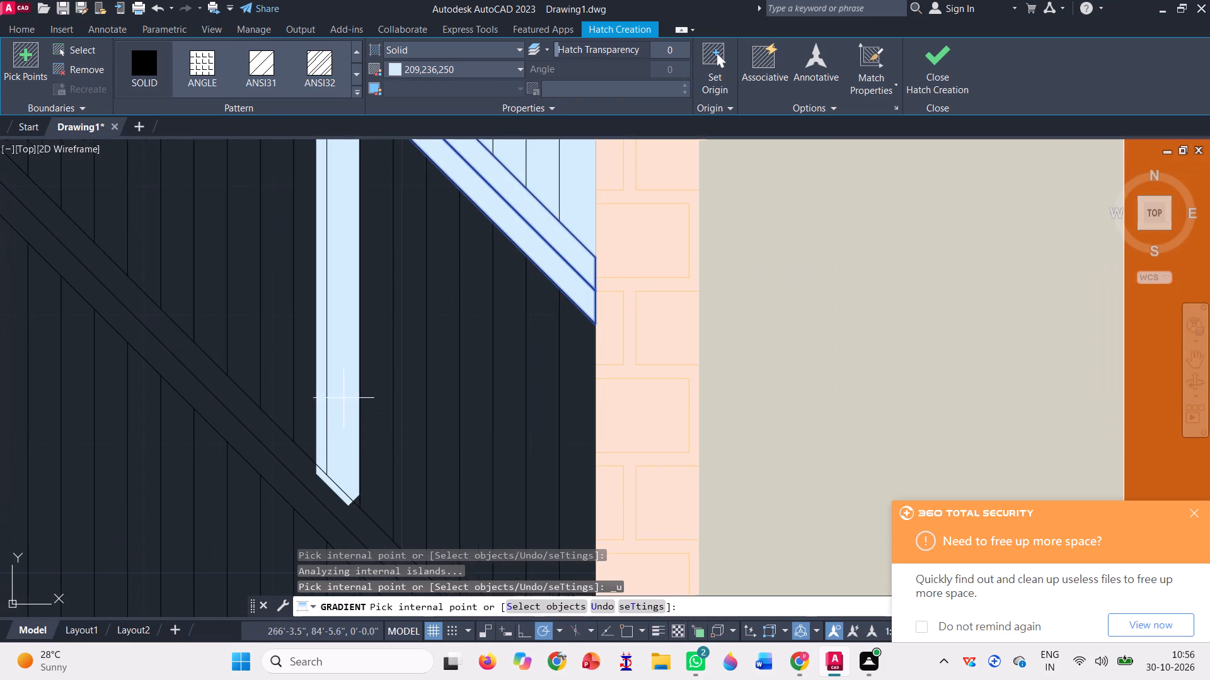
pyautogui.click(343, 385)
pyautogui.scroll(-1, 343, 387)
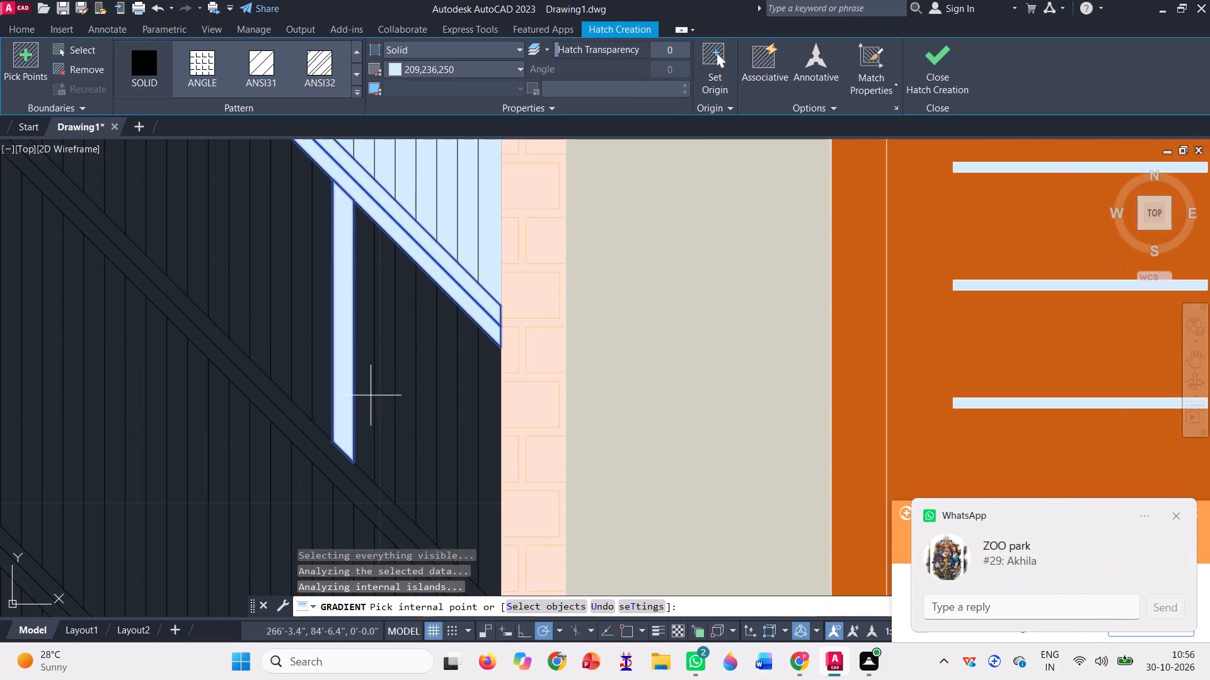
pyautogui.click(371, 393)
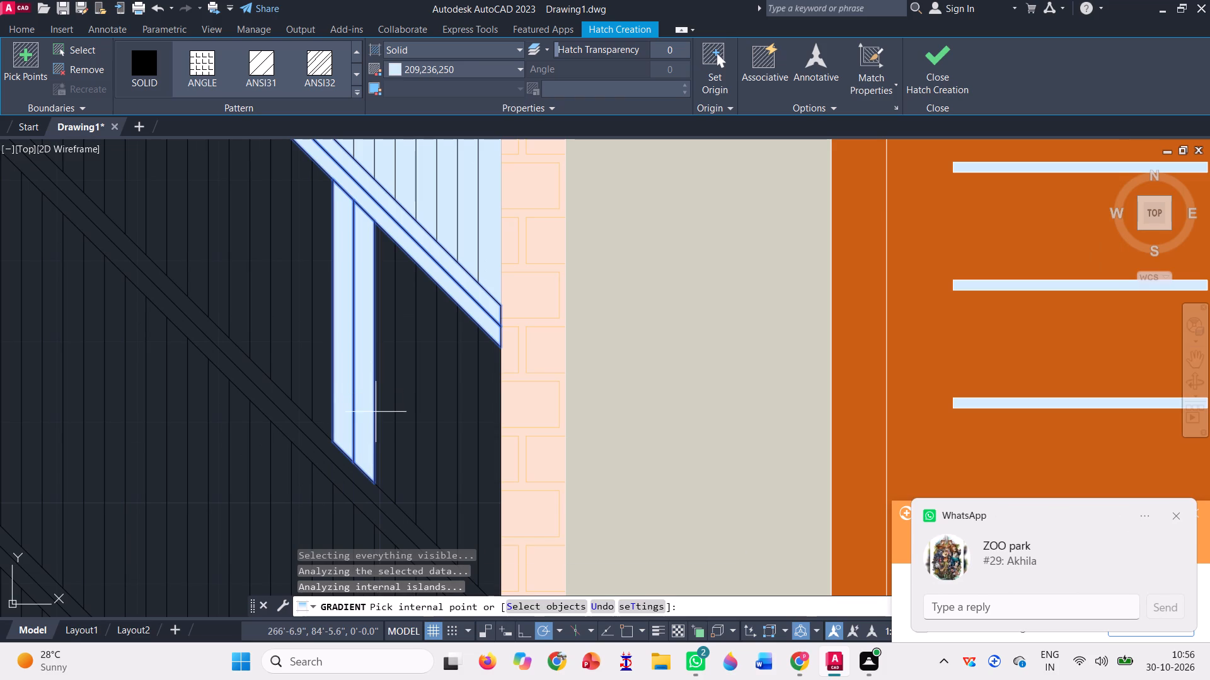
pyautogui.click(382, 416)
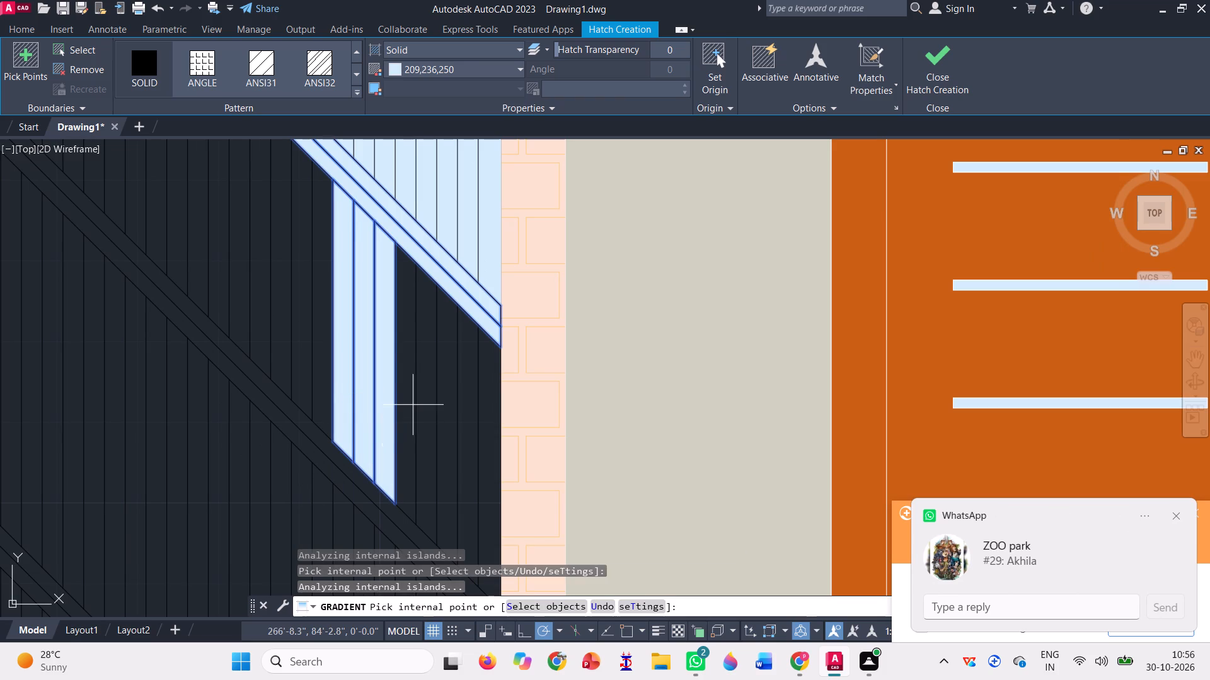
pyautogui.click(405, 396)
pyautogui.click(424, 418)
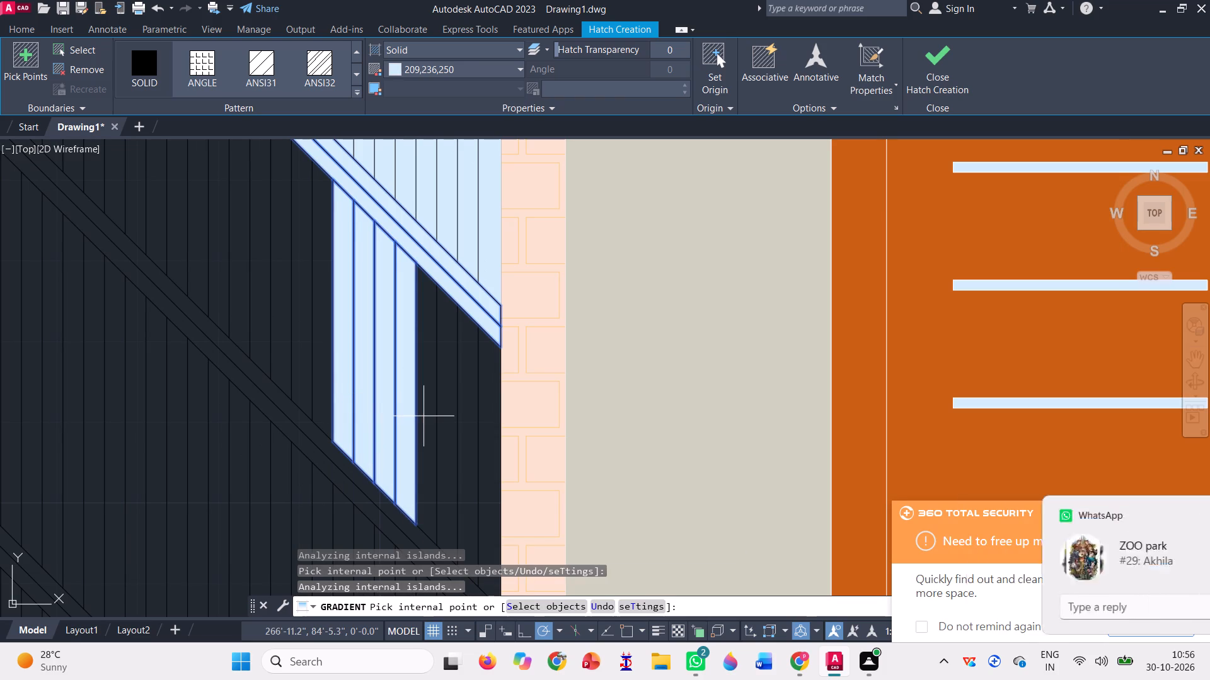
pyautogui.click(445, 419)
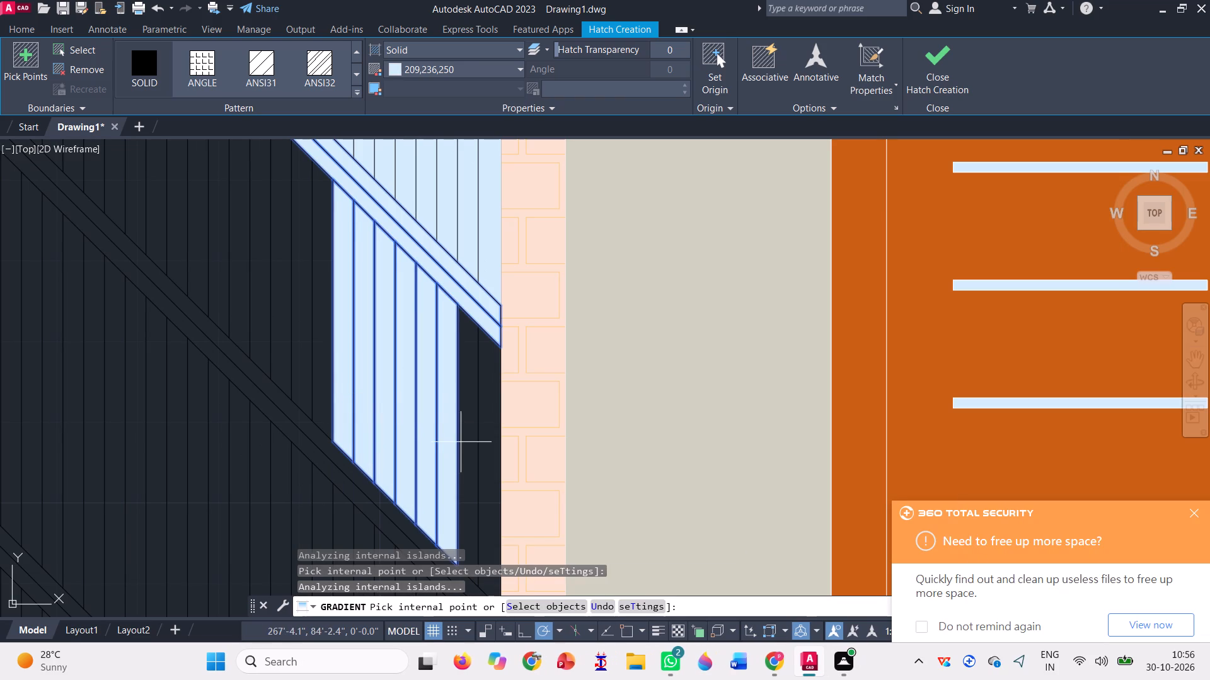
pyautogui.click(463, 444)
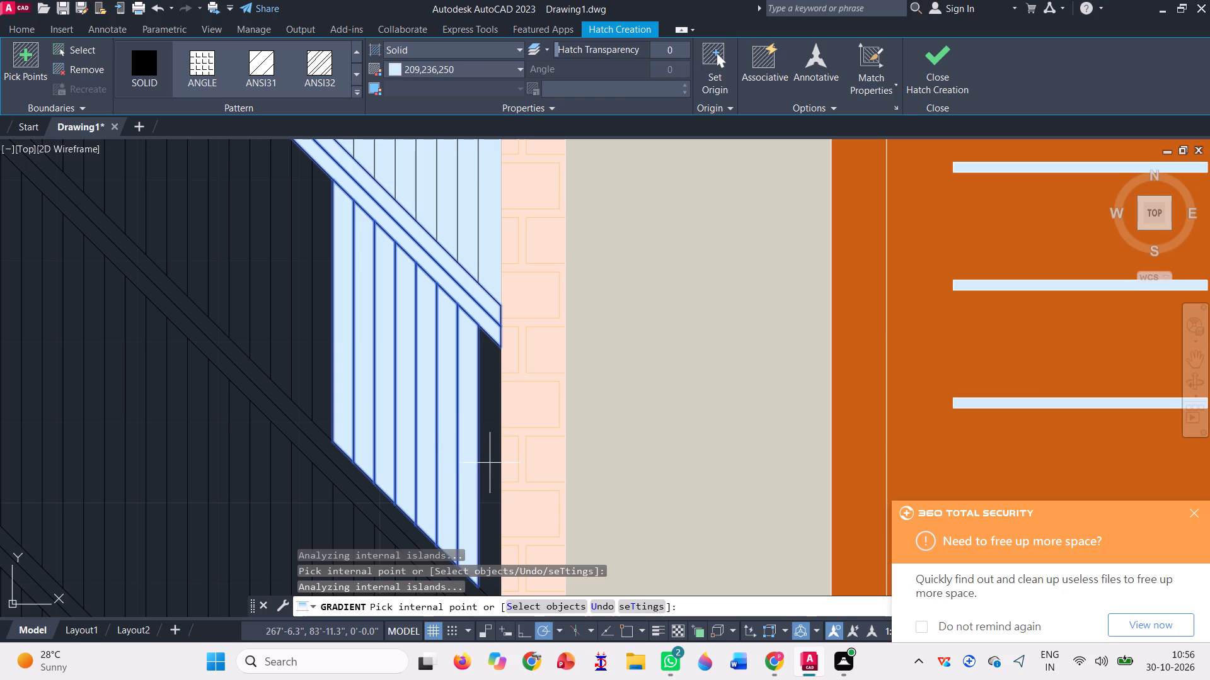
pyautogui.click(490, 461)
# Fill nine more planks between the second and third diagonal bands, ending at the block filled beside the right jamb.
pyautogui.scroll(-2, 490, 462)
pyautogui.scroll(2, 354, 329)
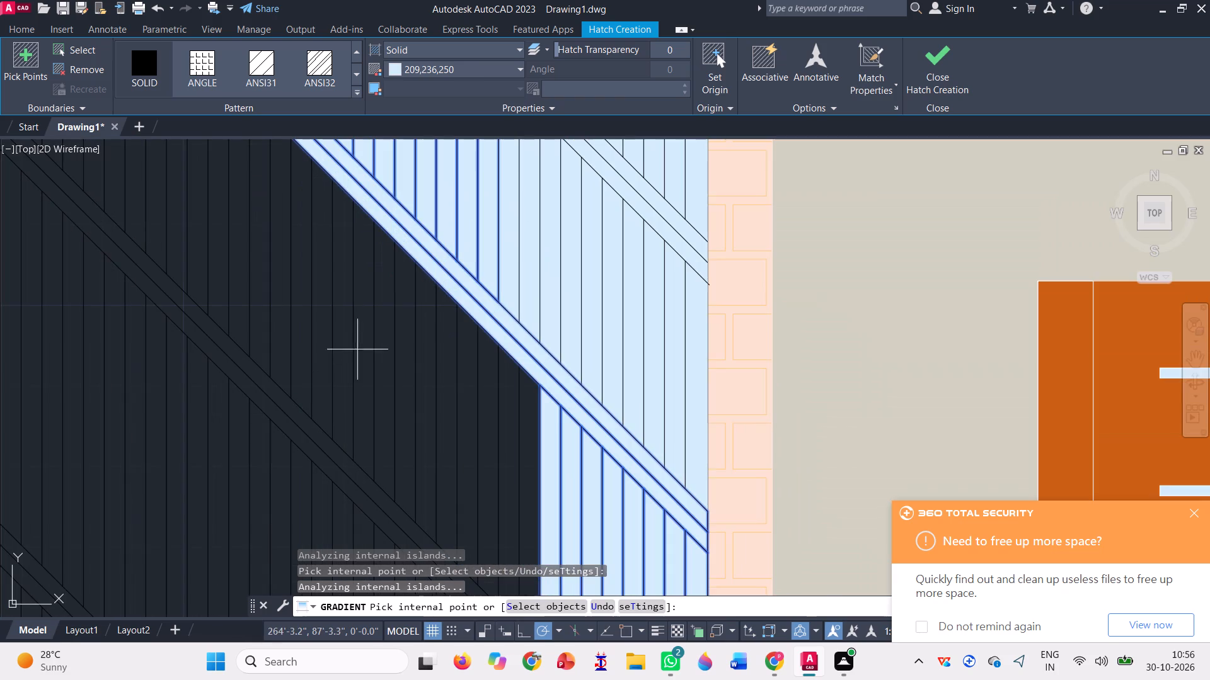
pyautogui.click(366, 365)
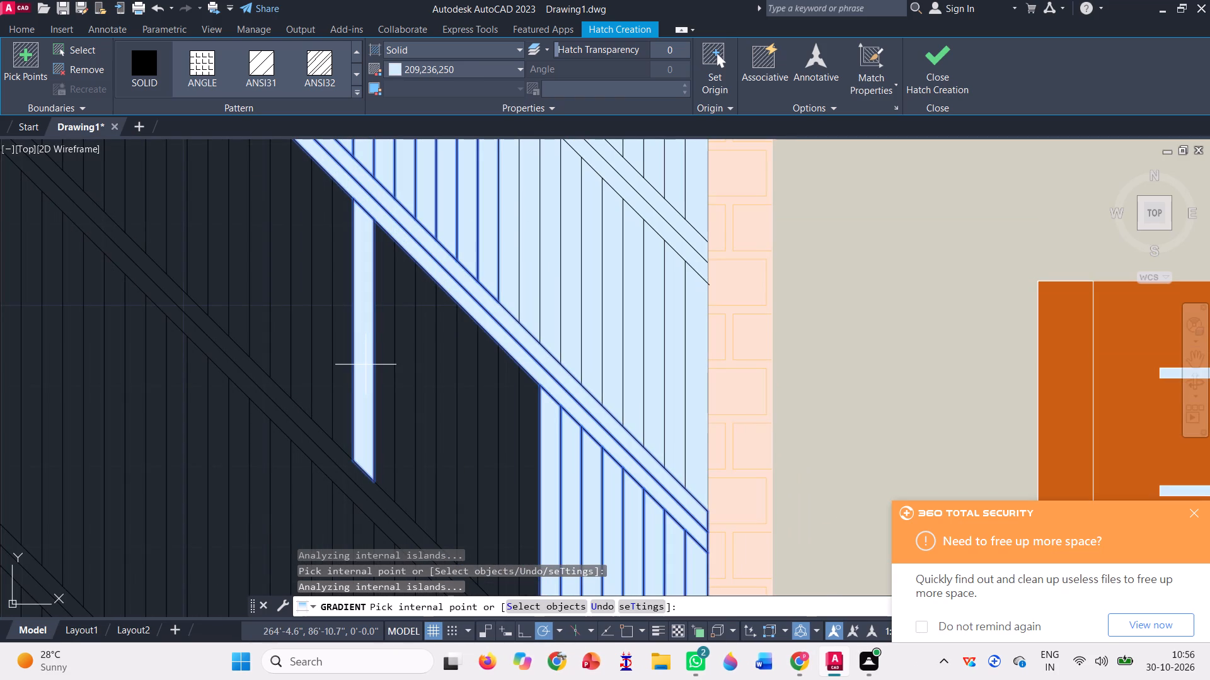
pyautogui.click(383, 396)
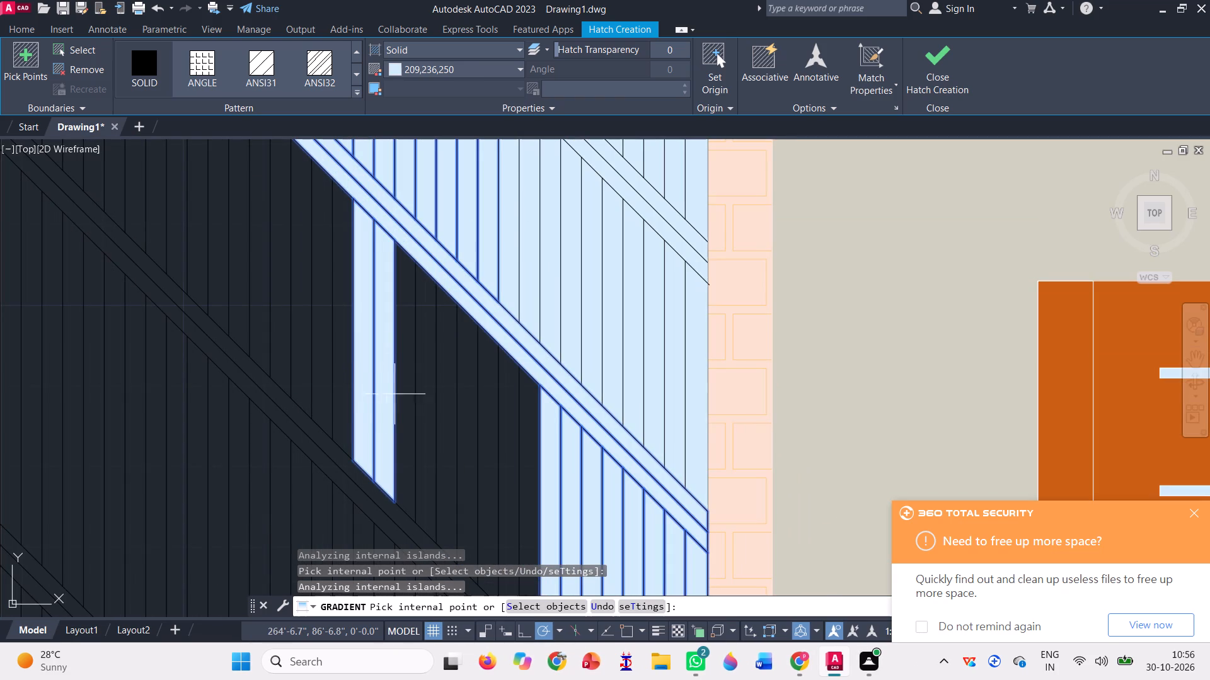
pyautogui.click(396, 369)
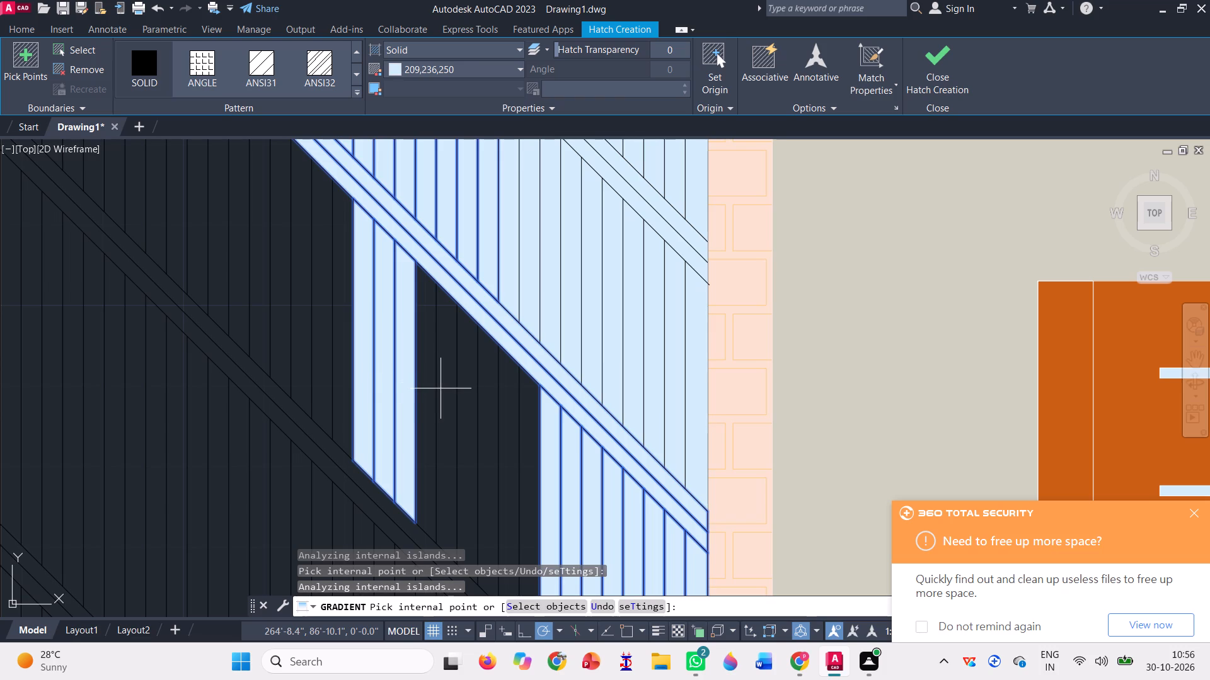
pyautogui.click(425, 383)
pyautogui.click(451, 415)
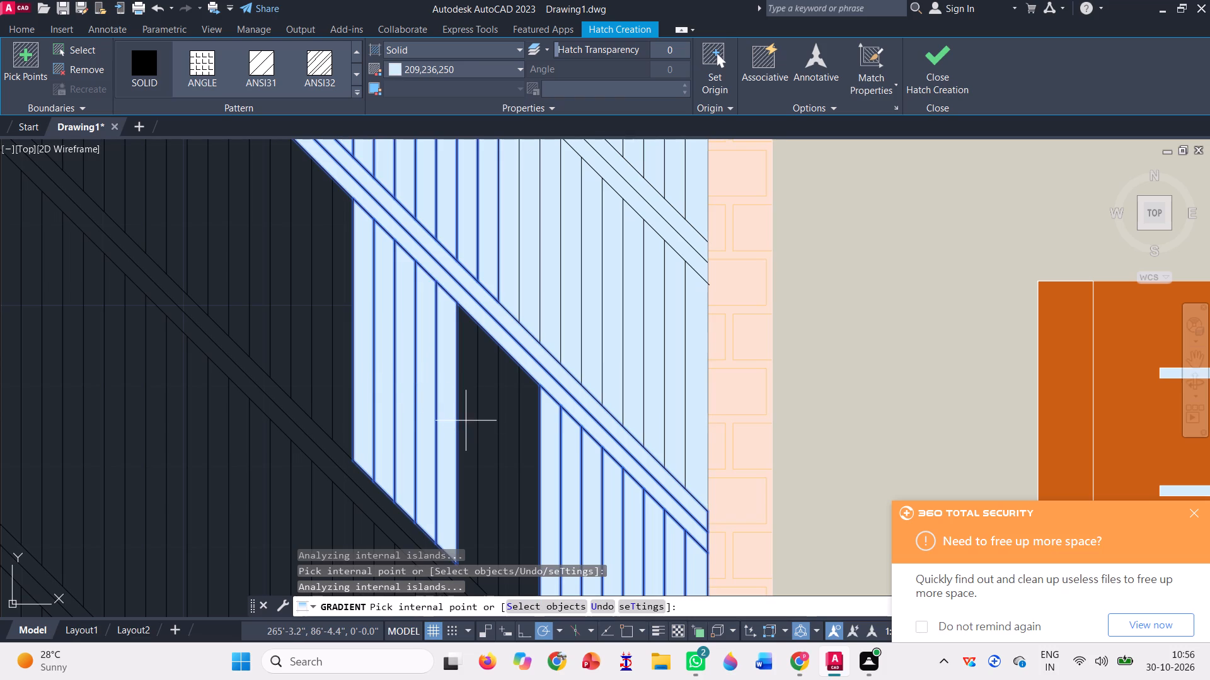
pyautogui.click(464, 419)
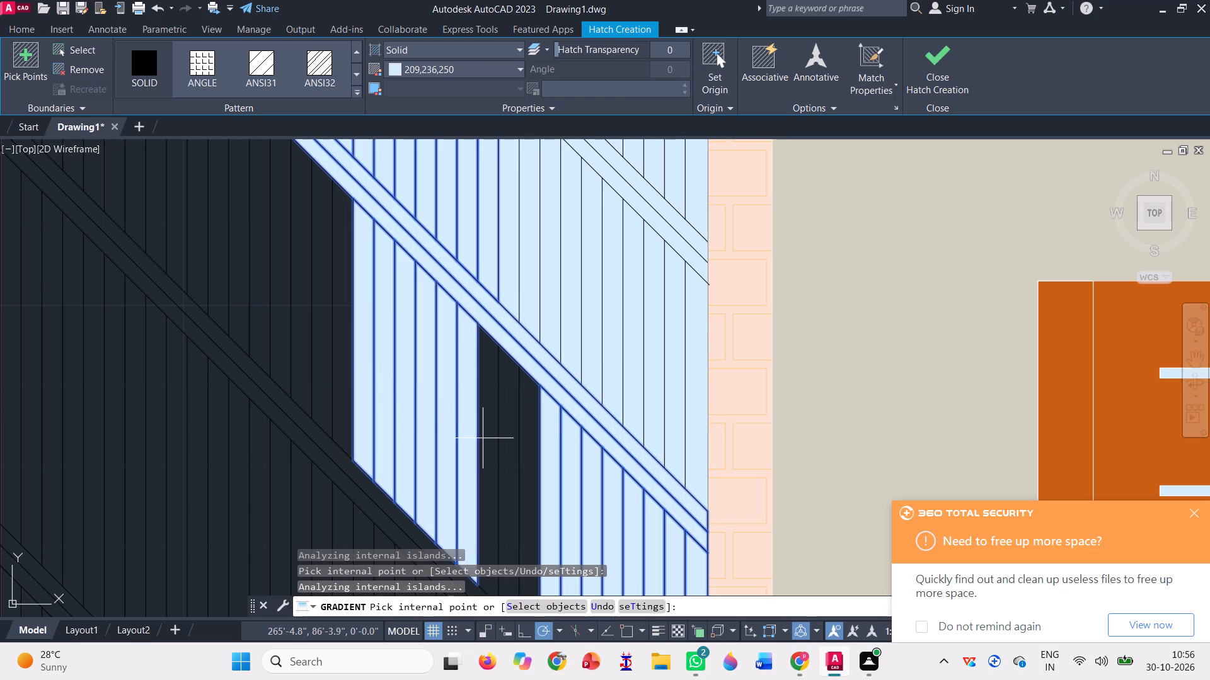
pyautogui.click(483, 439)
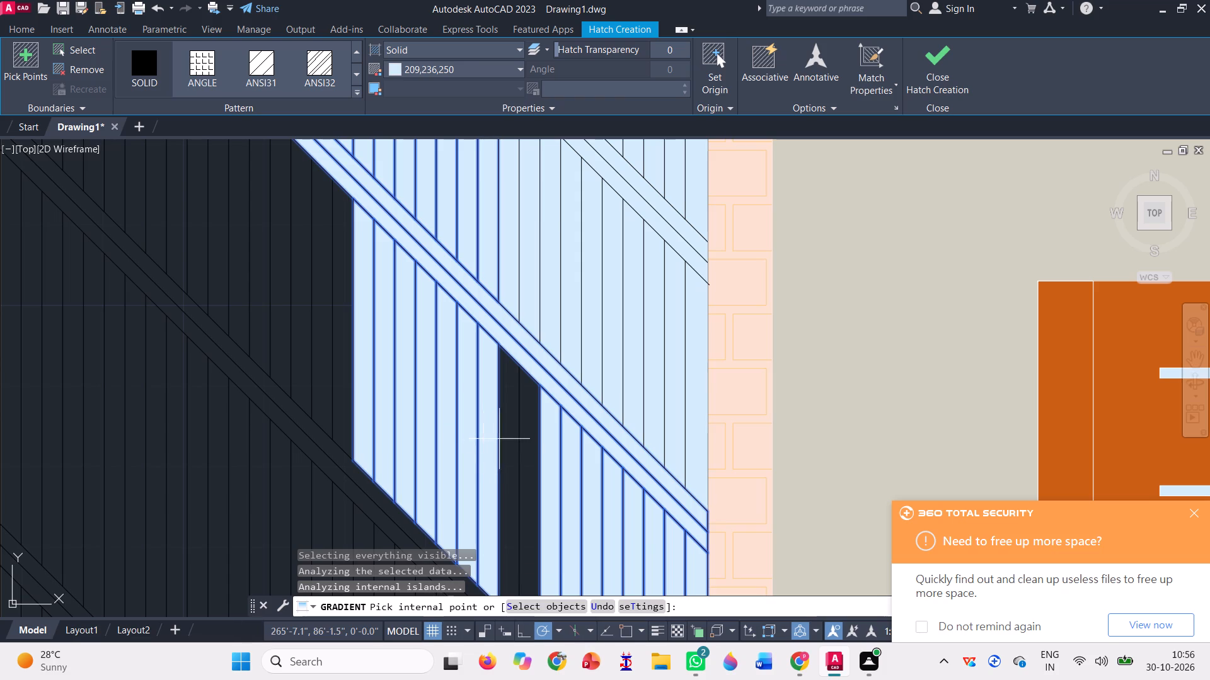
pyautogui.click(510, 445)
pyautogui.click(531, 463)
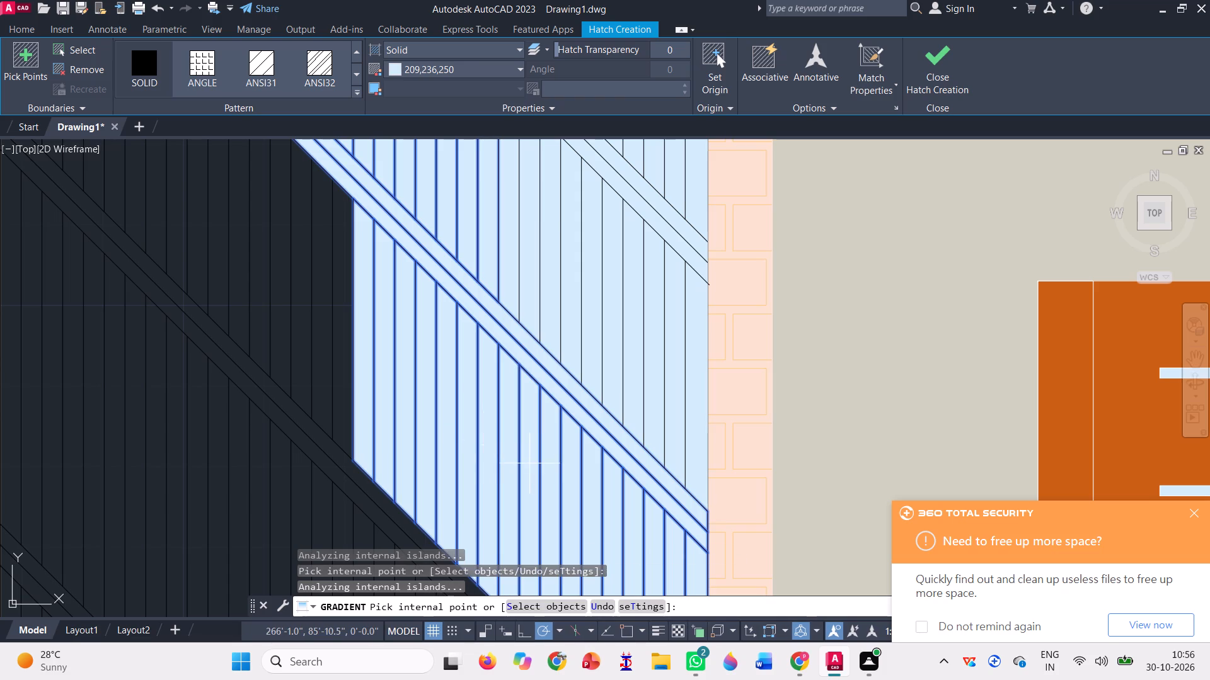
# Fill the next four planks to the left, between the second and third diagonal bands, with the same solid hatch.
pyautogui.scroll(-2, 496, 454)
pyautogui.scroll(2, 395, 390)
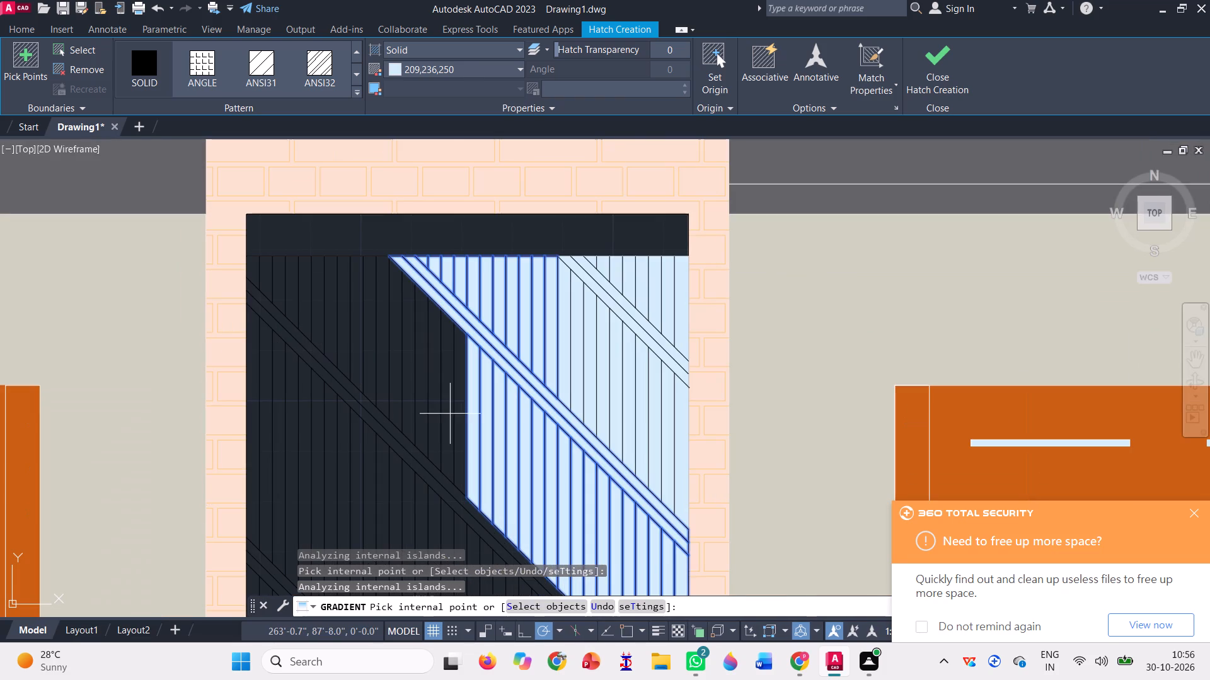
pyautogui.scroll(3, 463, 406)
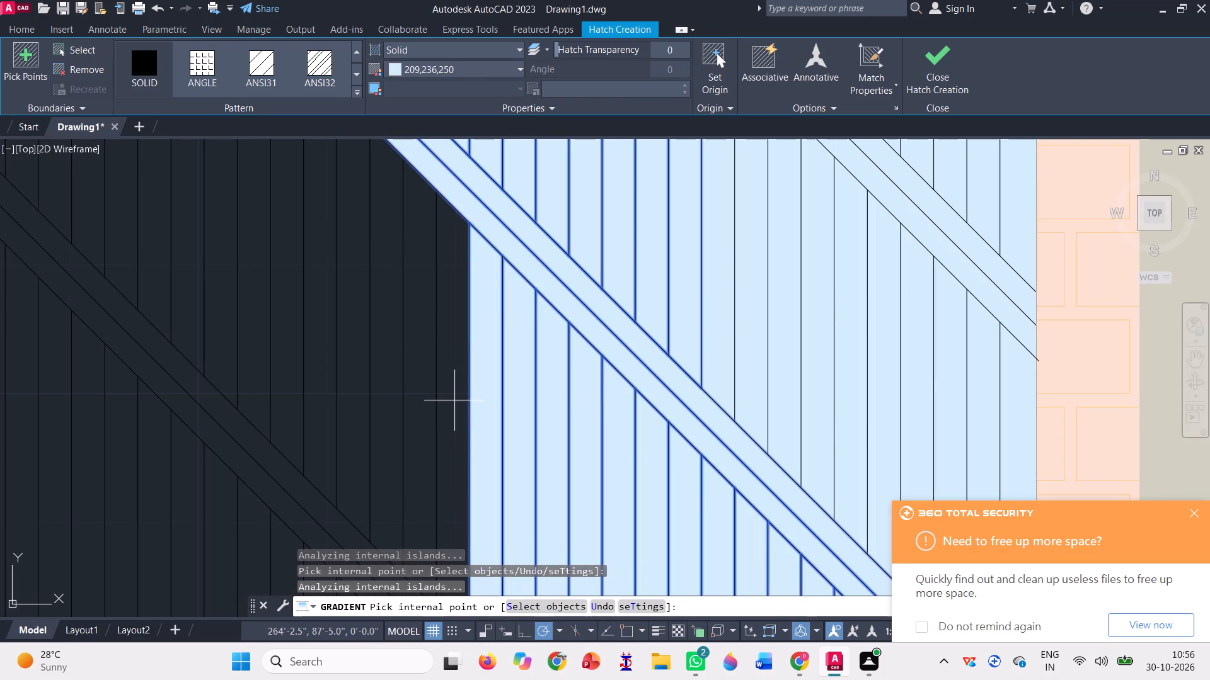
pyautogui.click(455, 401)
pyautogui.scroll(-2, 455, 401)
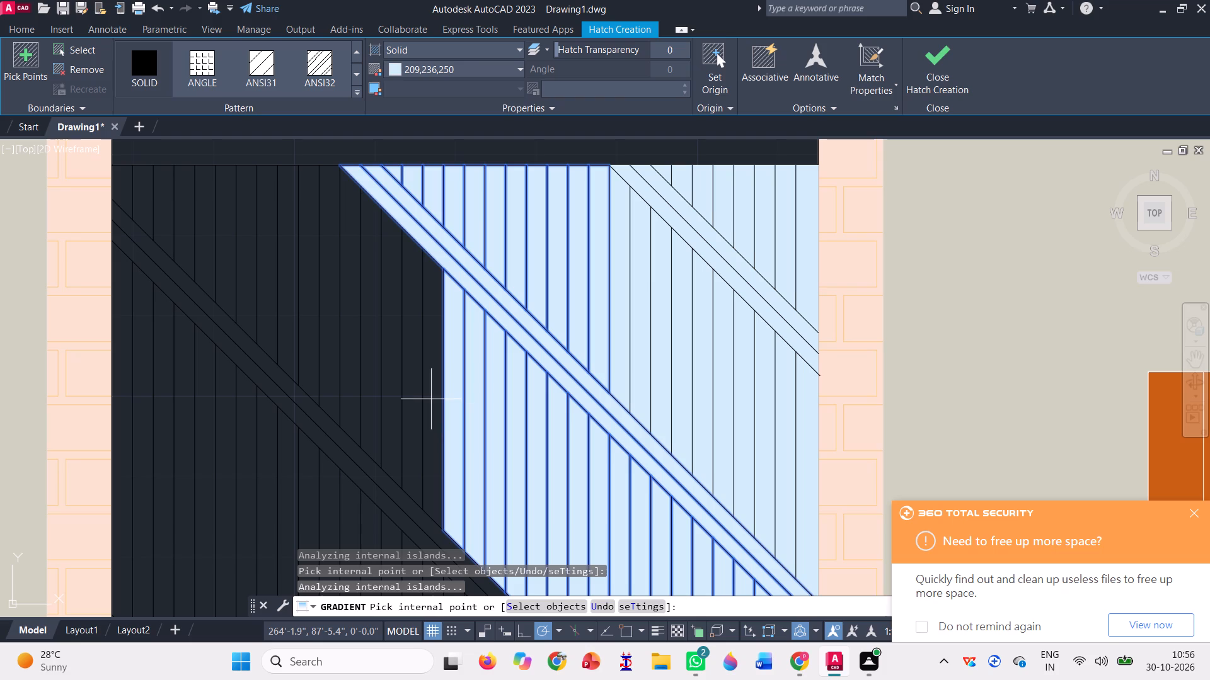
pyautogui.click(432, 399)
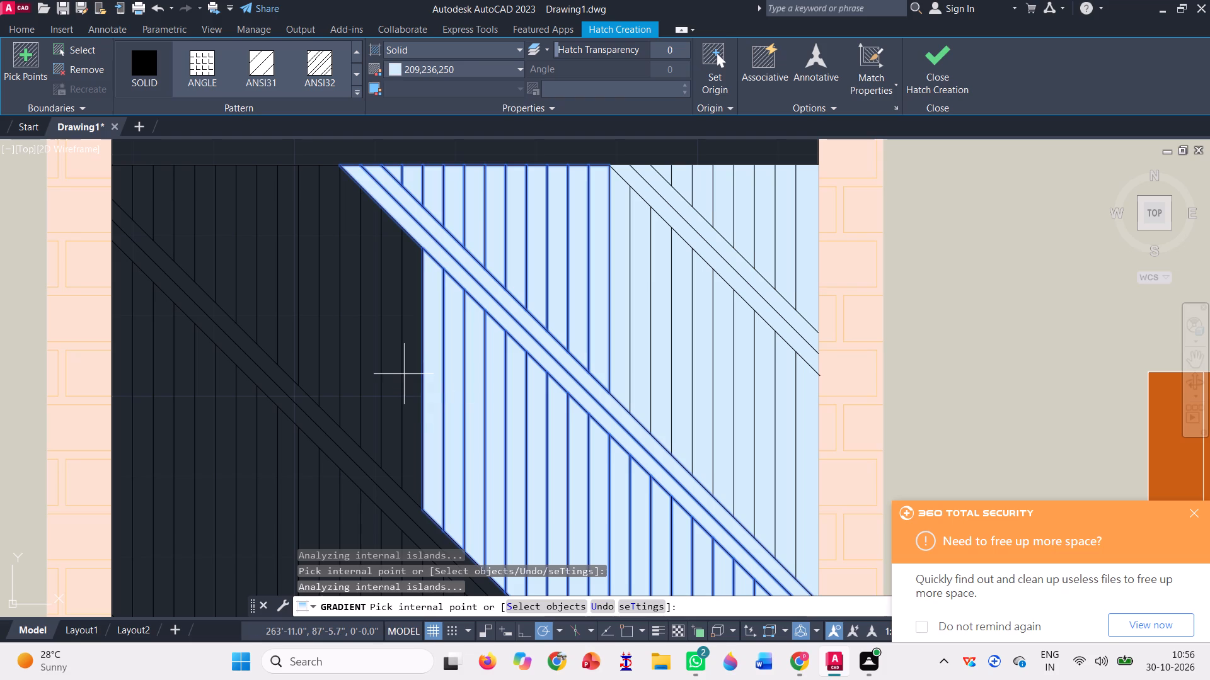
pyautogui.click(417, 382)
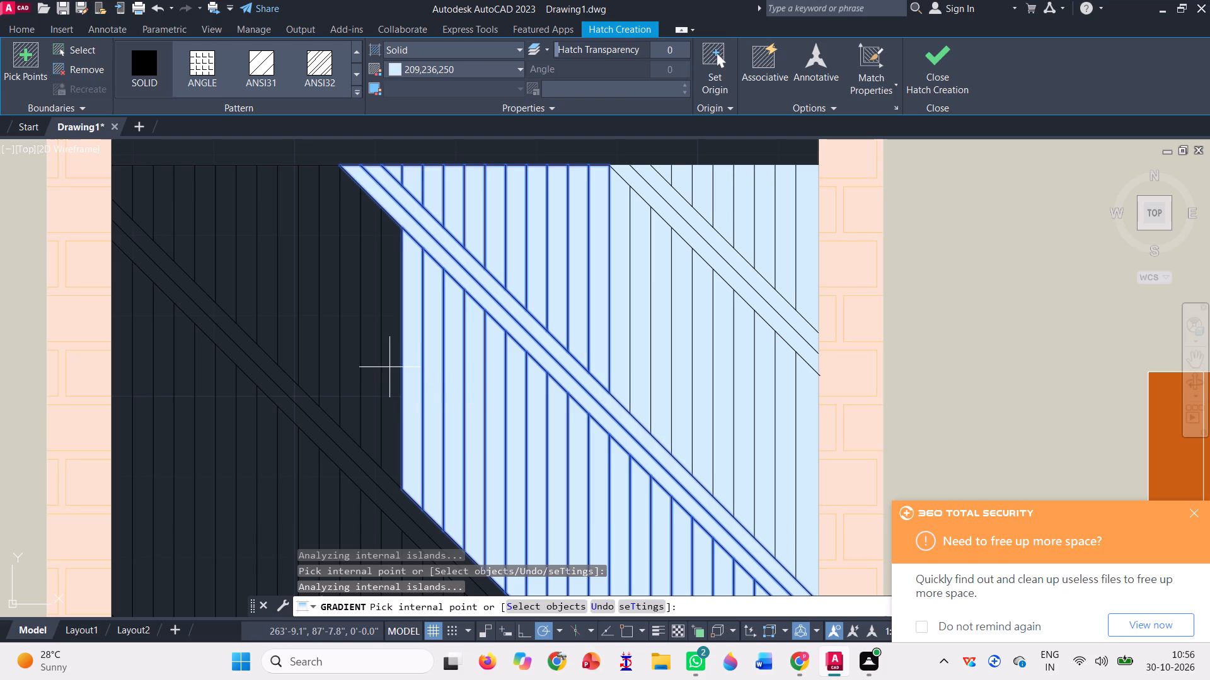
pyautogui.click(391, 366)
# Fill six more planks leftward above the third band, reaching four planks past the second band's top corner, with the same hatch.
pyautogui.scroll(1, 366, 353)
pyautogui.scroll(1, 289, 310)
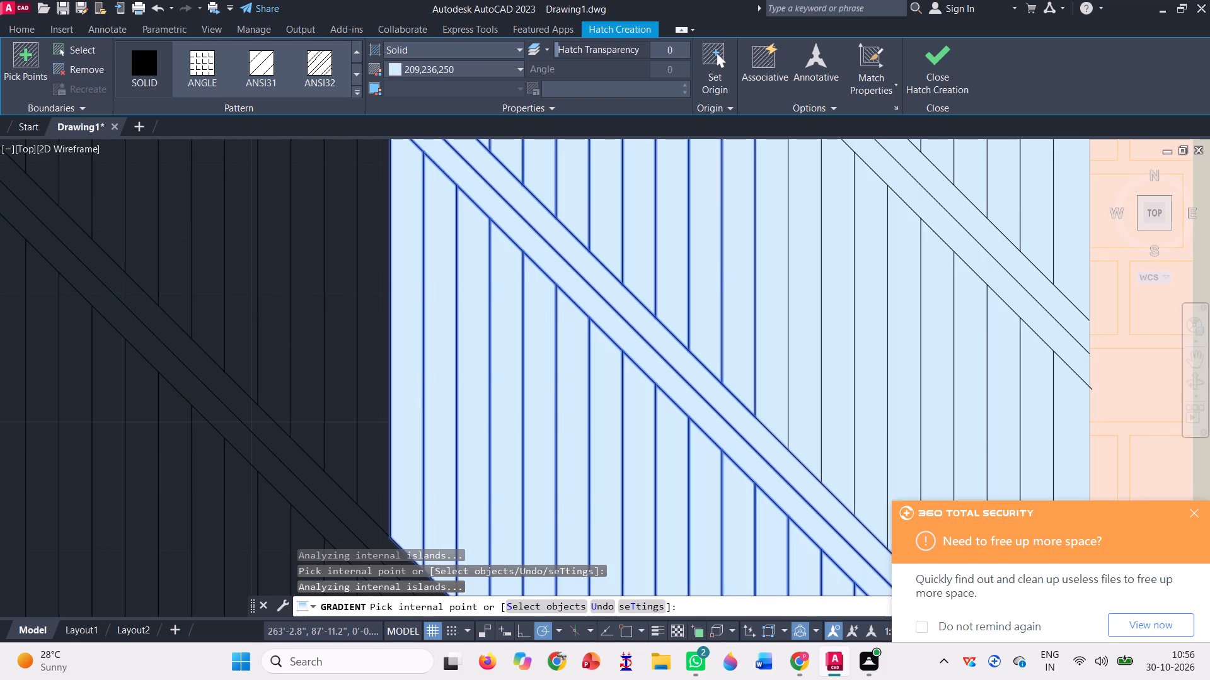
pyautogui.click(415, 337)
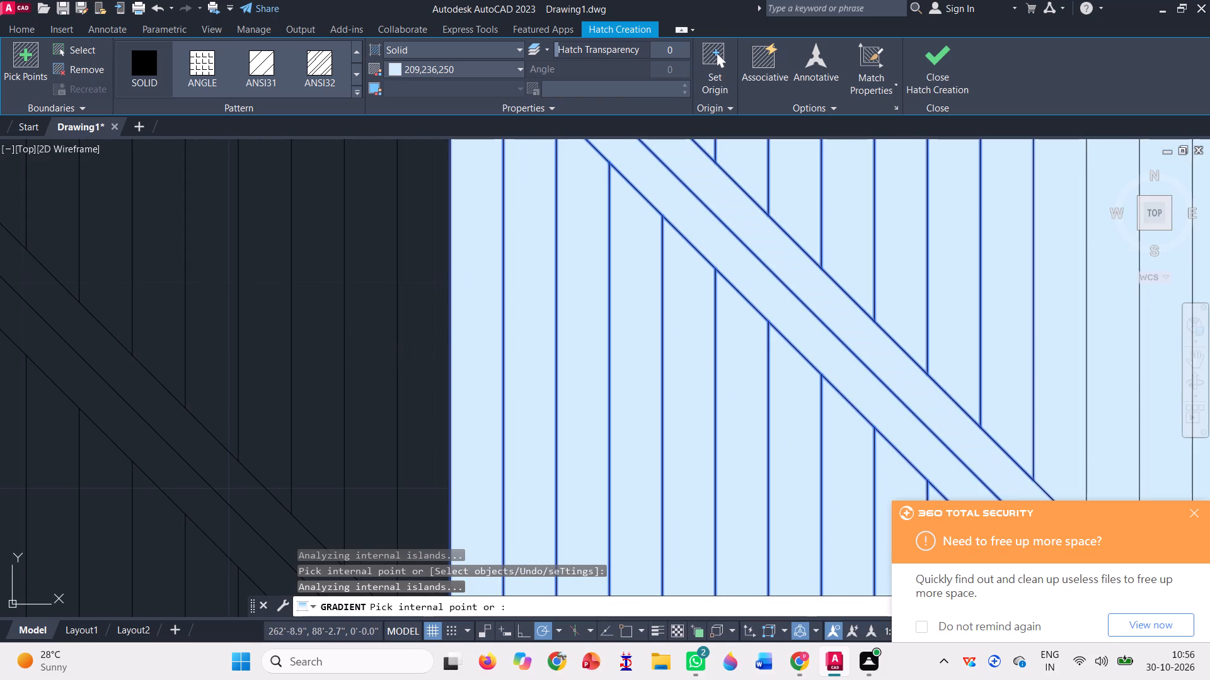
pyautogui.click(357, 319)
pyautogui.click(326, 336)
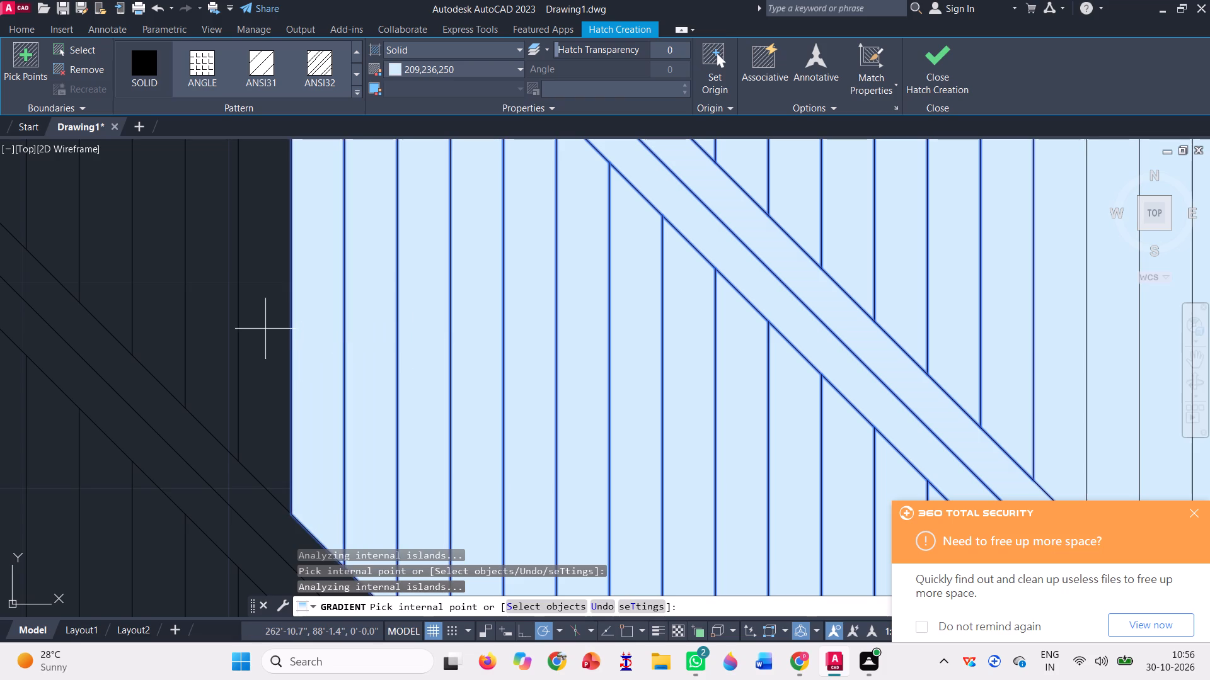
pyautogui.click(265, 327)
pyautogui.click(213, 284)
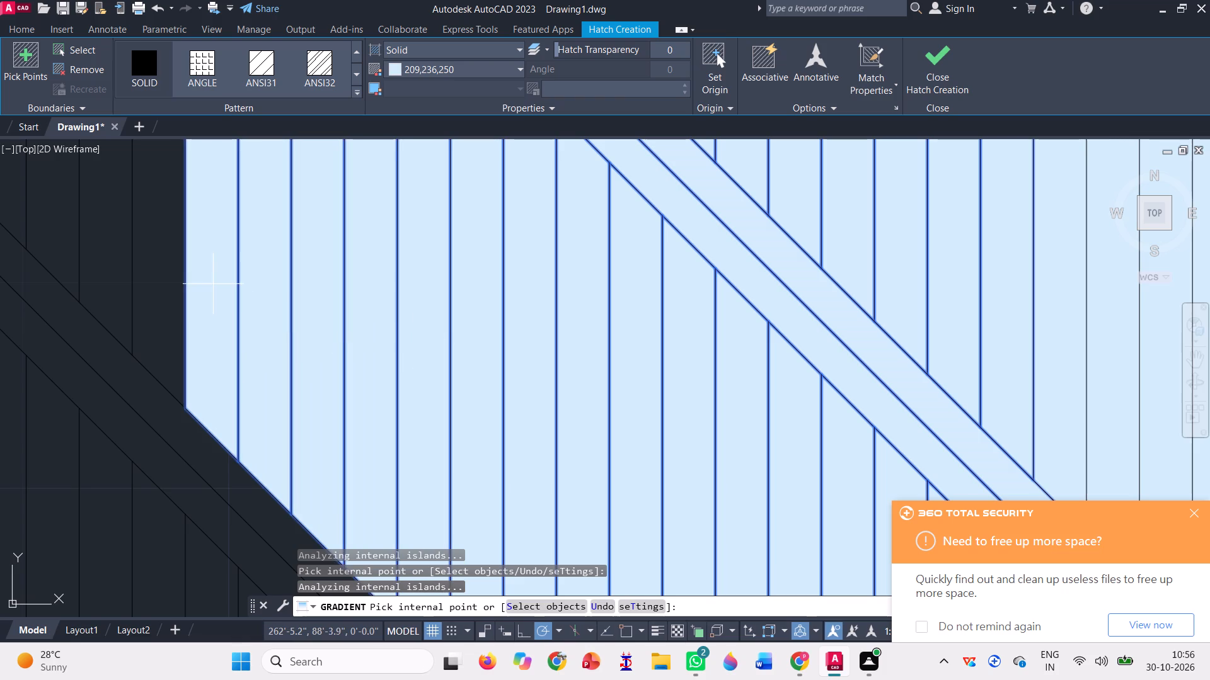
pyautogui.click(168, 279)
# Fill the next five planks to the left above the third diagonal band with the solid 209,236,250 hatch.
pyautogui.scroll(-2, 304, 394)
pyautogui.scroll(-2, 360, 424)
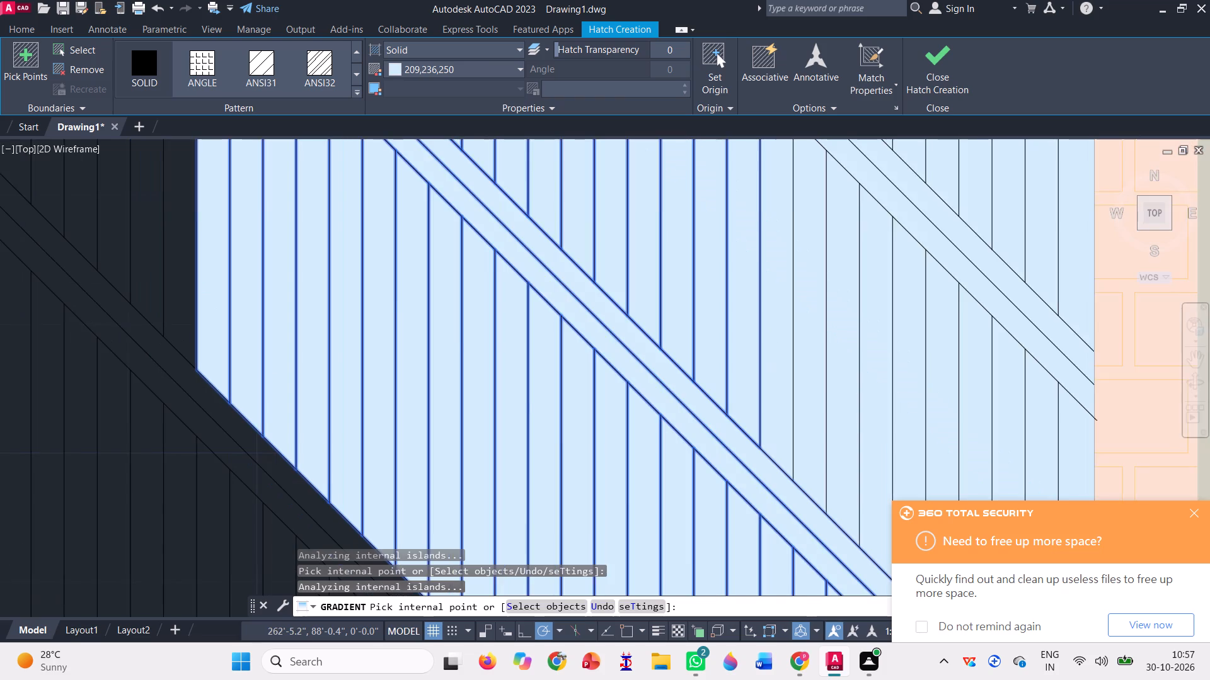
pyautogui.scroll(-2, 360, 424)
pyautogui.scroll(3, 297, 361)
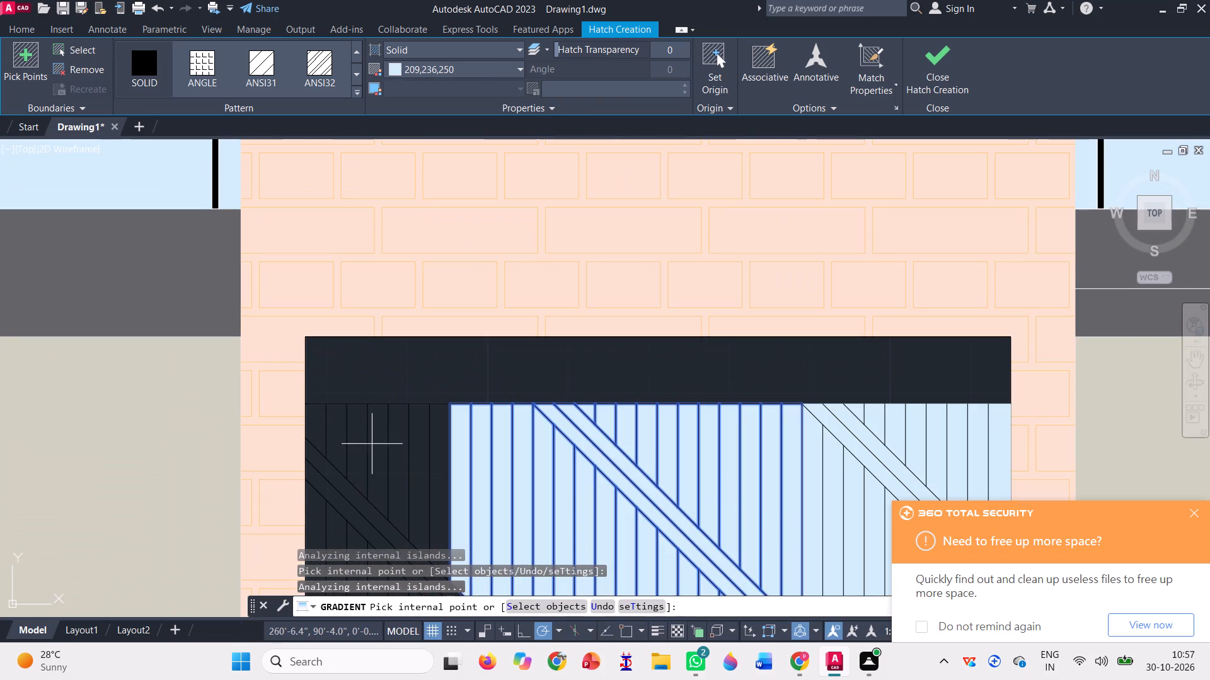
pyautogui.scroll(3, 390, 481)
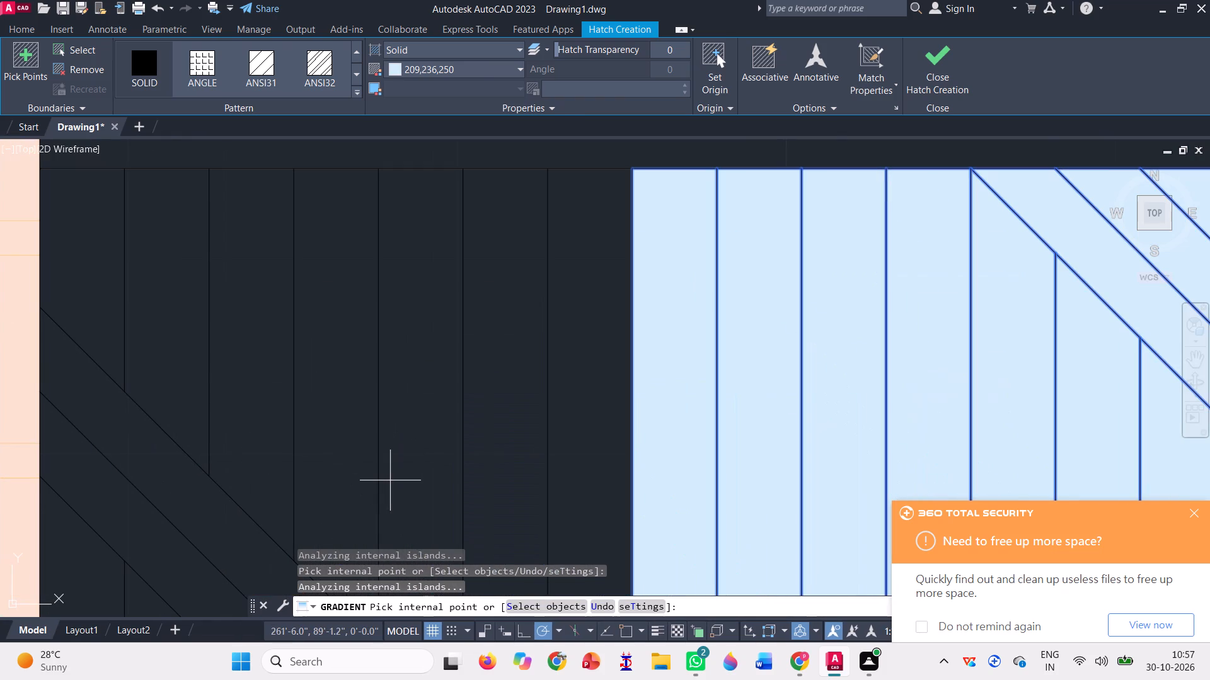
pyautogui.click(567, 363)
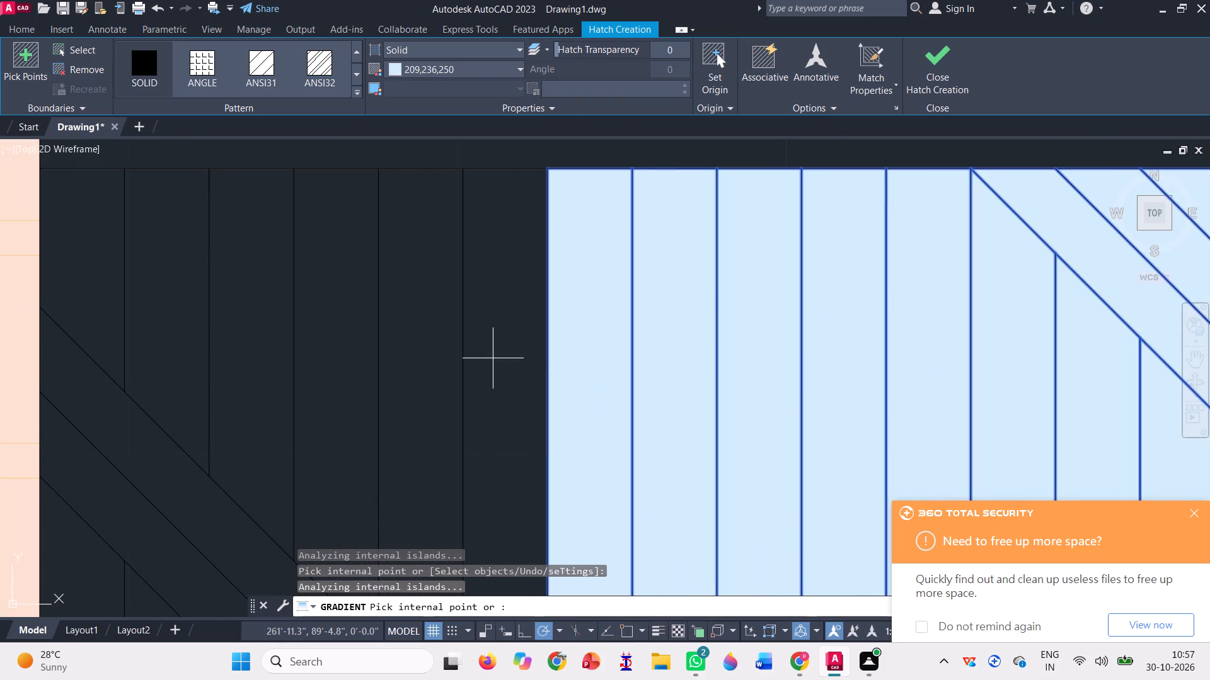
pyautogui.click(459, 326)
pyautogui.click(514, 336)
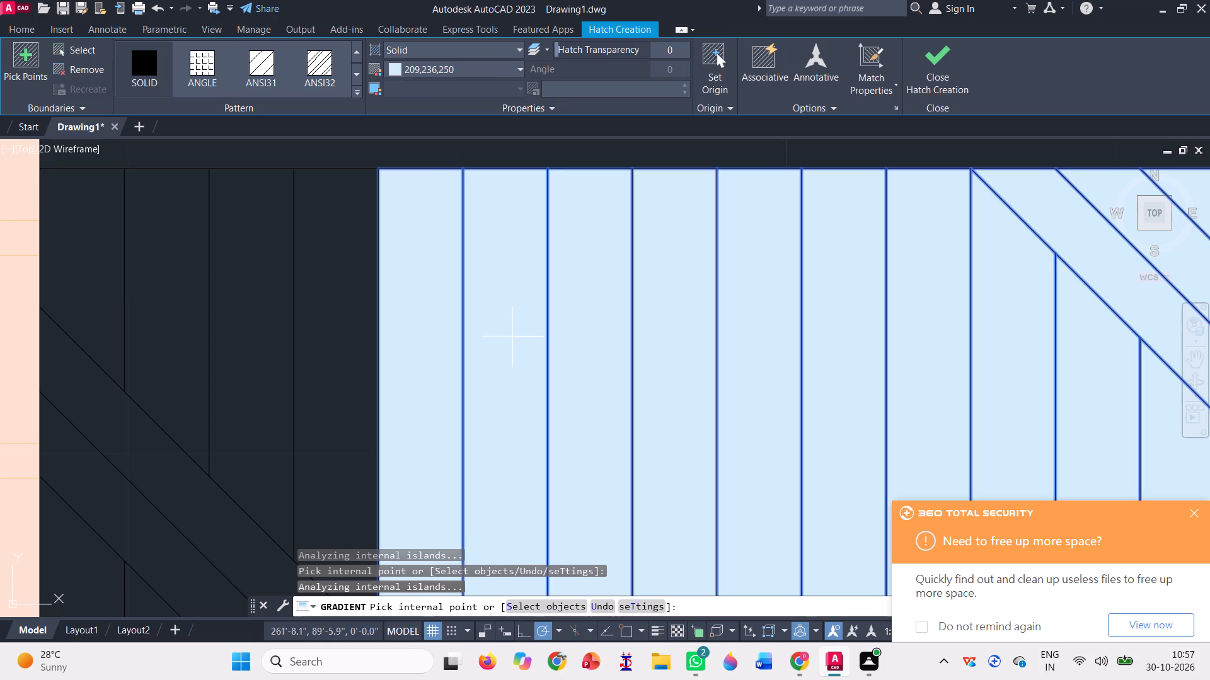
pyautogui.click(335, 334)
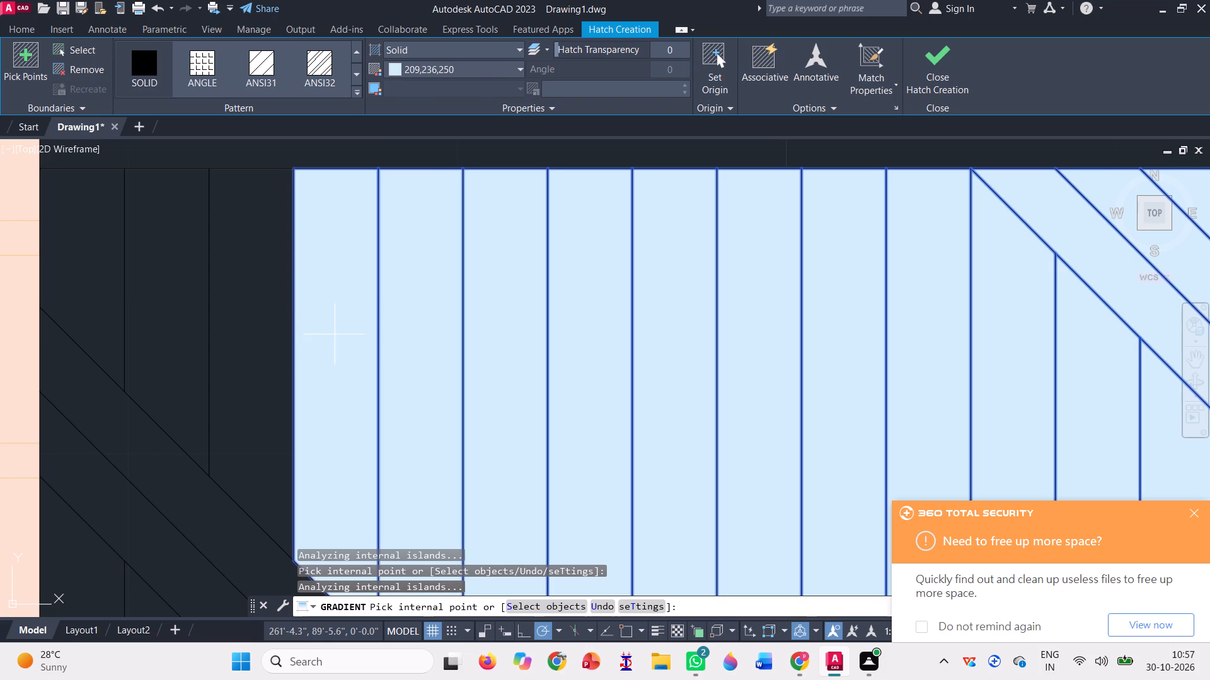
pyautogui.click(262, 319)
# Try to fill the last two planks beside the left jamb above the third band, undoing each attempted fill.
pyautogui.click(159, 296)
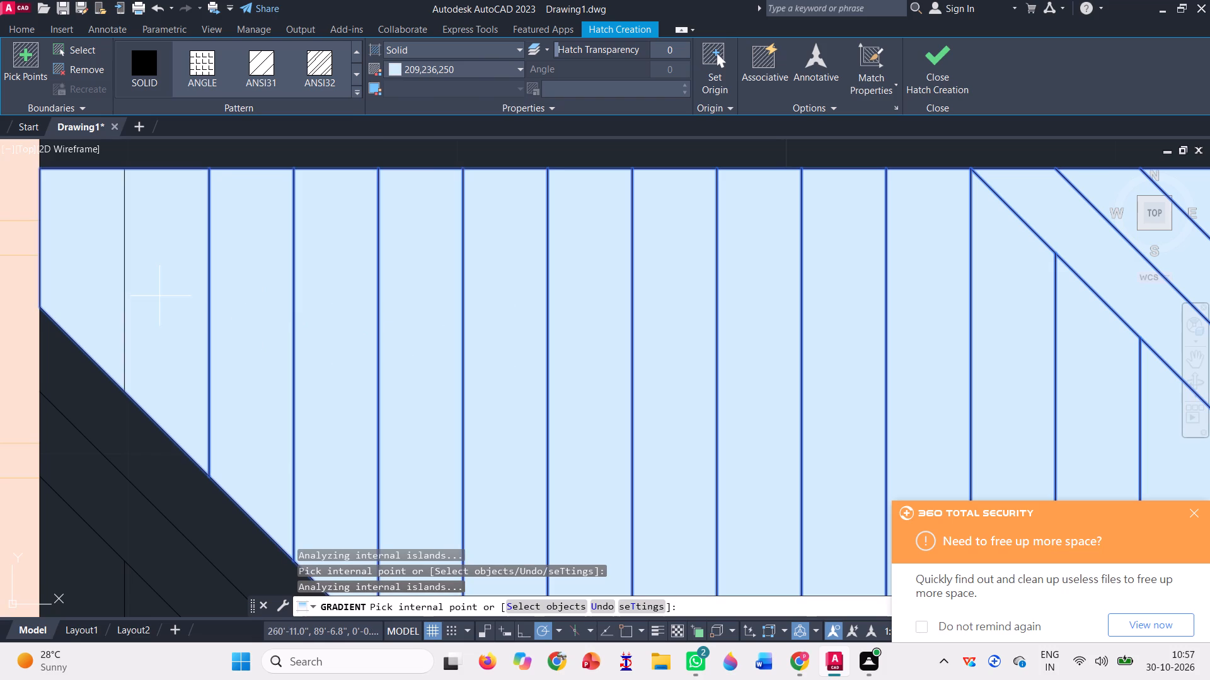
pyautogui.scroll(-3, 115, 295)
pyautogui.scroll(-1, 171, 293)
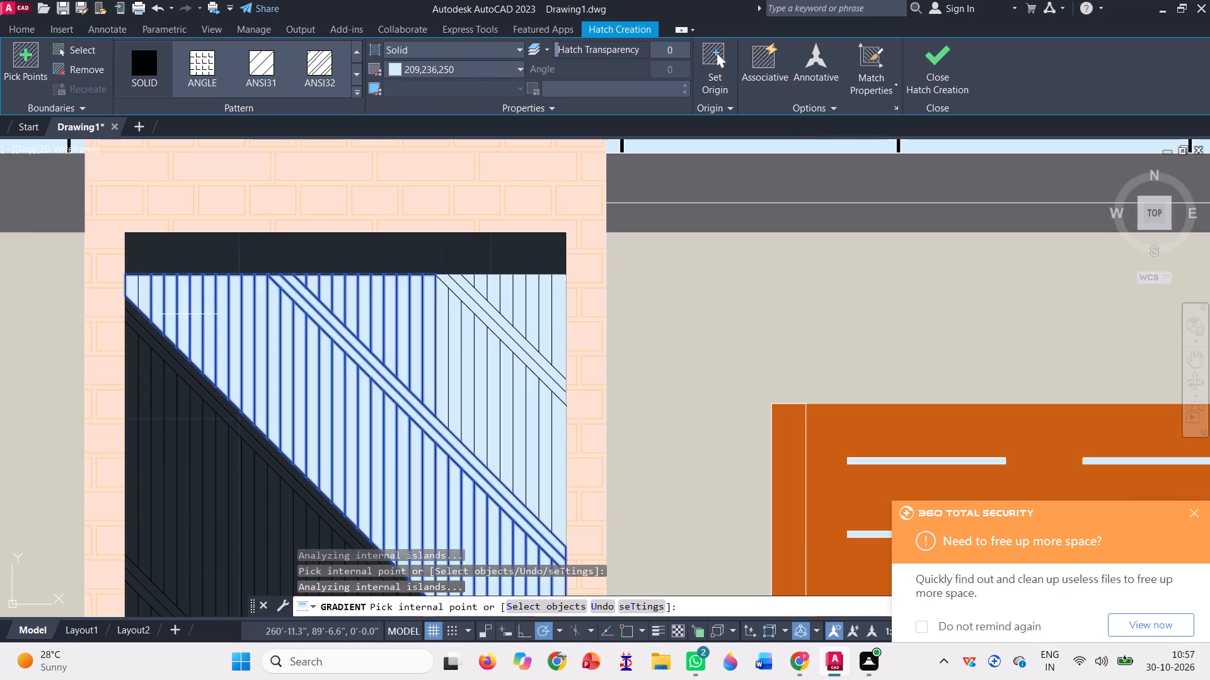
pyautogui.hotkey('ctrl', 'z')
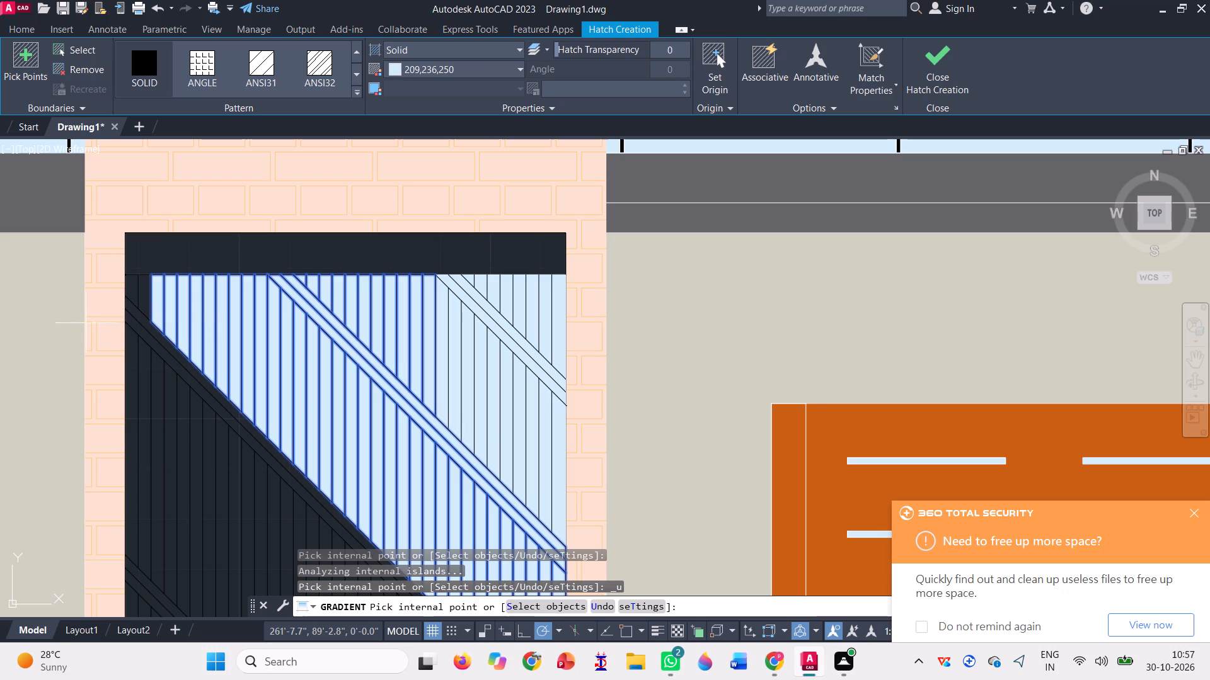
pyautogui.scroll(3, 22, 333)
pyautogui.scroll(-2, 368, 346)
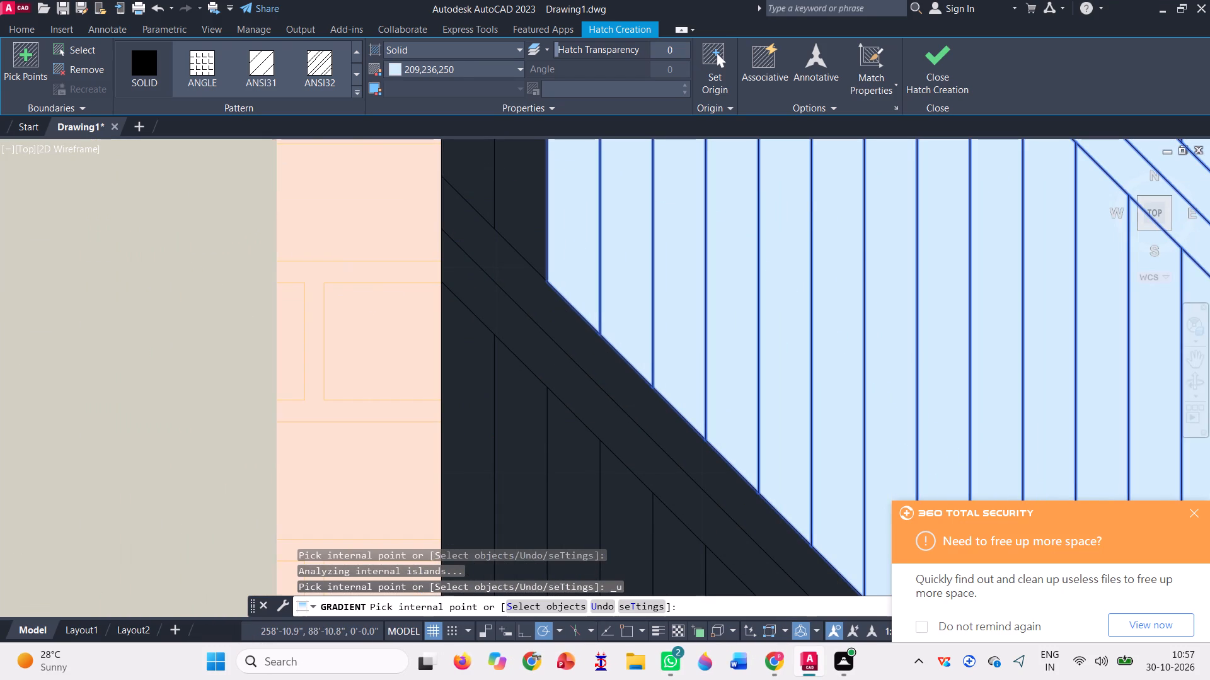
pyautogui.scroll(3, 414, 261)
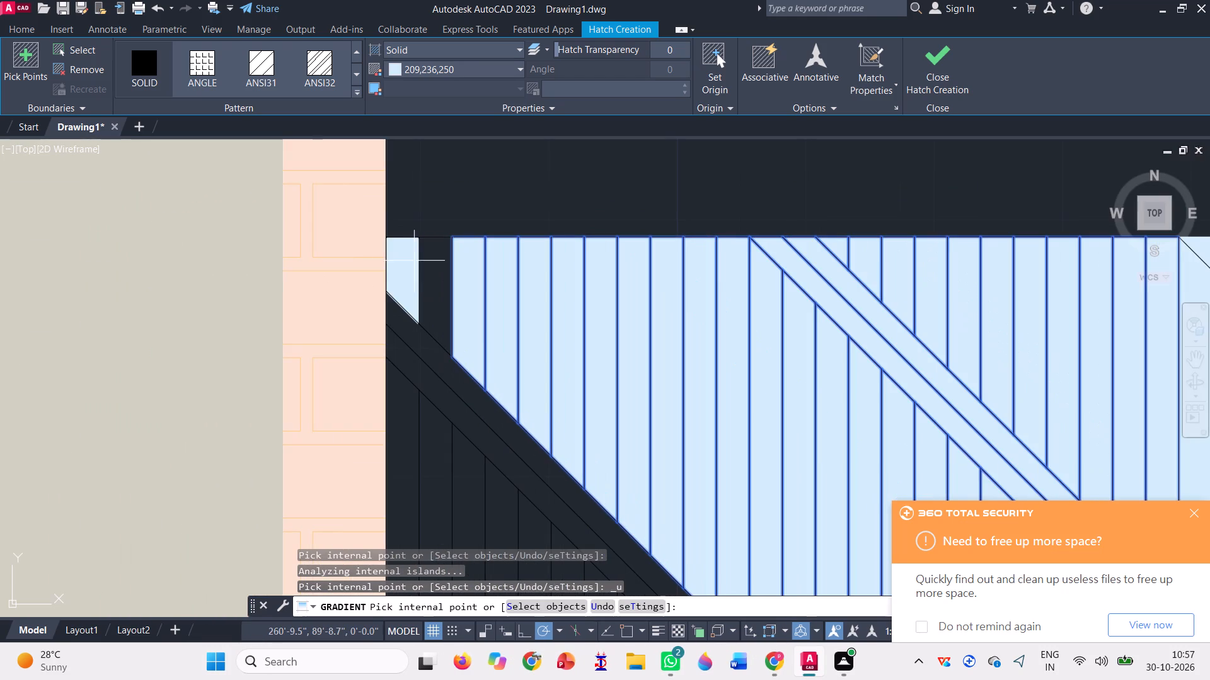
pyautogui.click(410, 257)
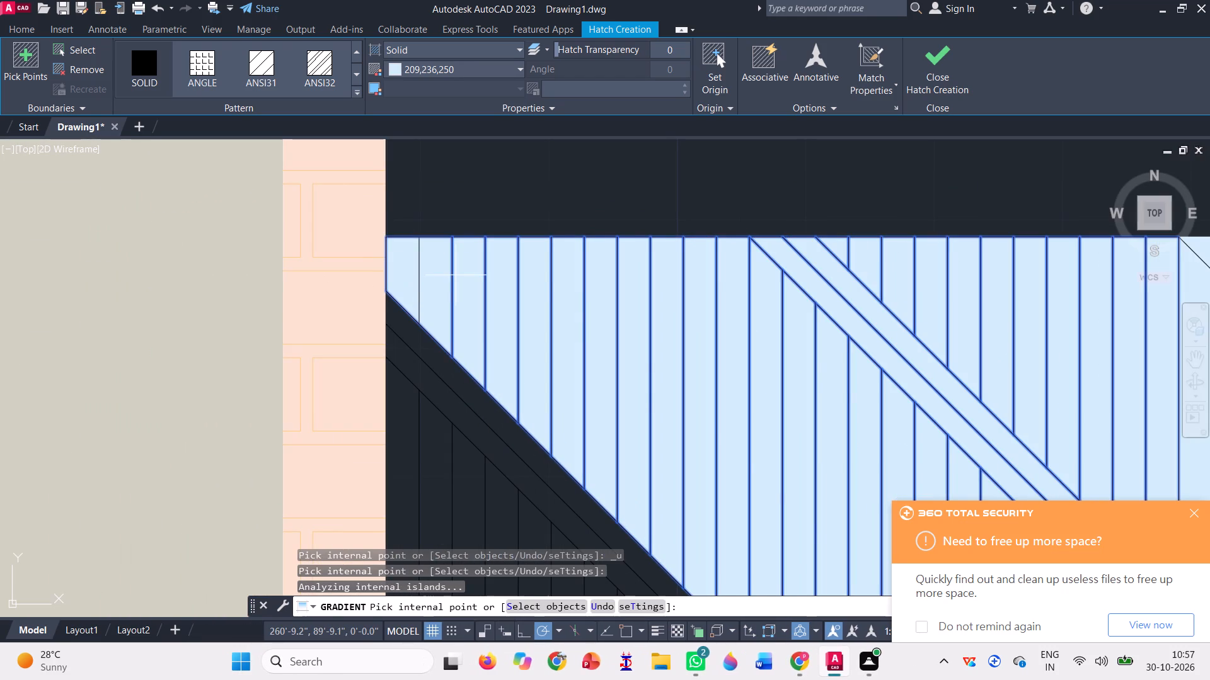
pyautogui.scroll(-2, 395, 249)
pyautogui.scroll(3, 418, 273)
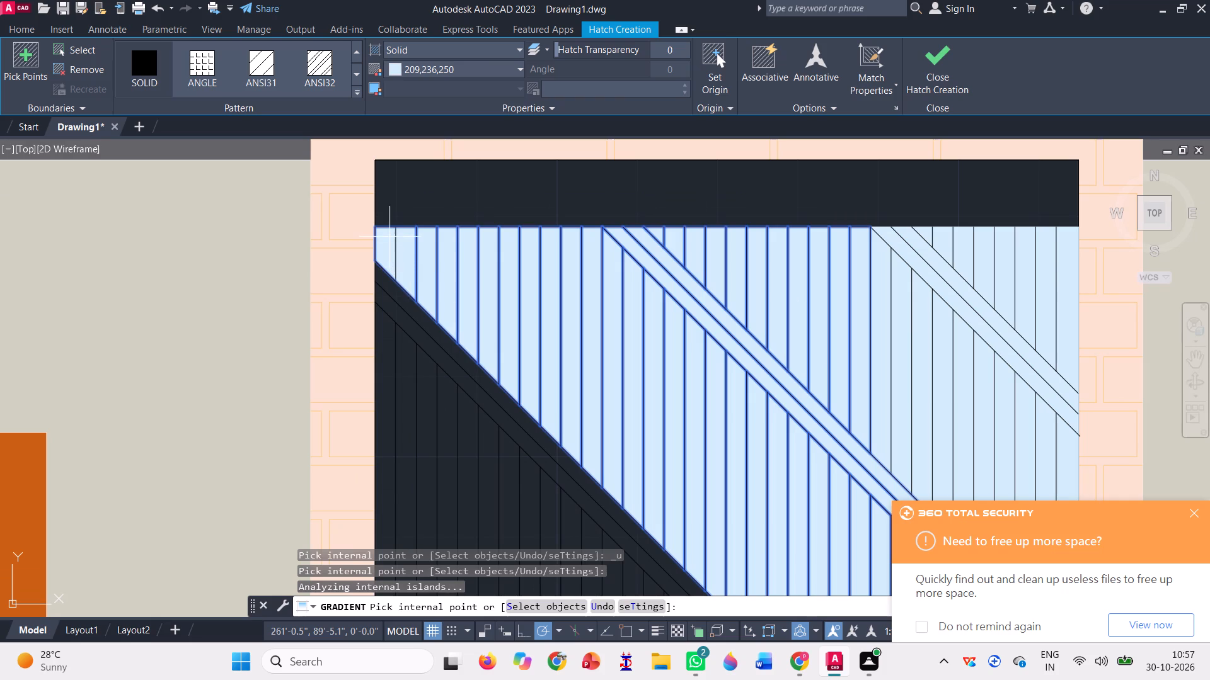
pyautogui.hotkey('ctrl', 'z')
# Fill the two planks beside the left jamb above the third band individually with the solid 209,236,250 hatch.
pyautogui.scroll(6, 389, 237)
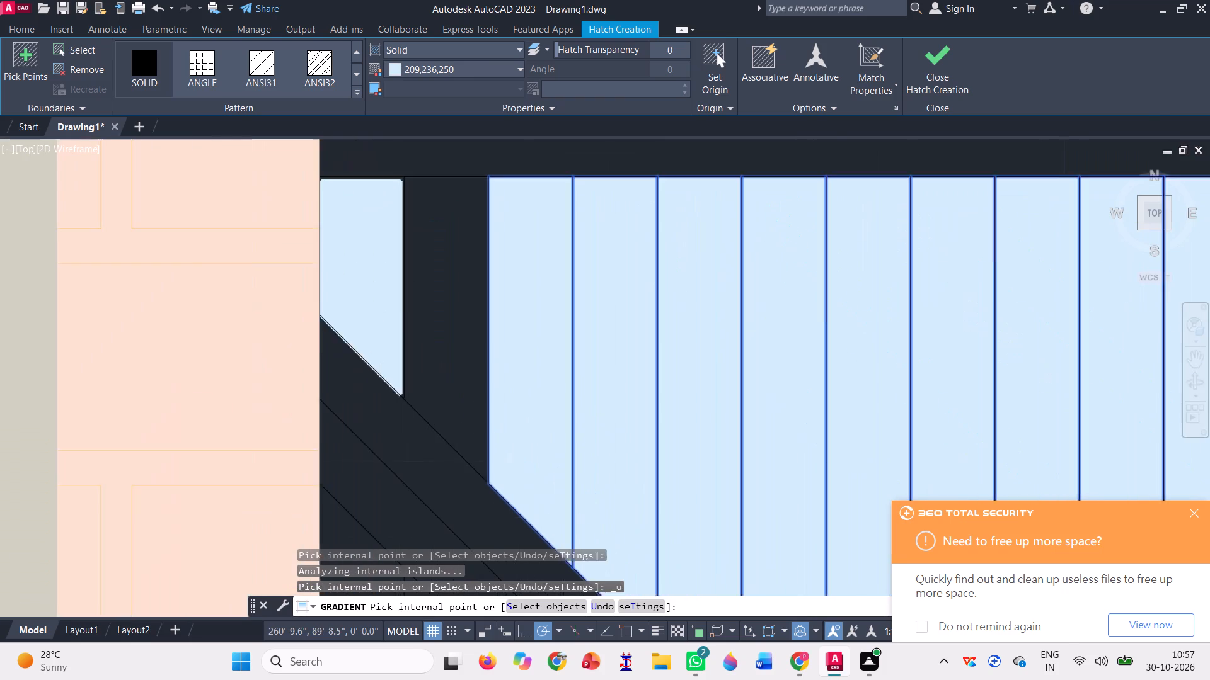
pyautogui.click(396, 248)
pyautogui.click(470, 280)
# Fill the third diagonal band's upper strip with the same solid 209,236,250 hatch.
pyautogui.scroll(-3, 449, 283)
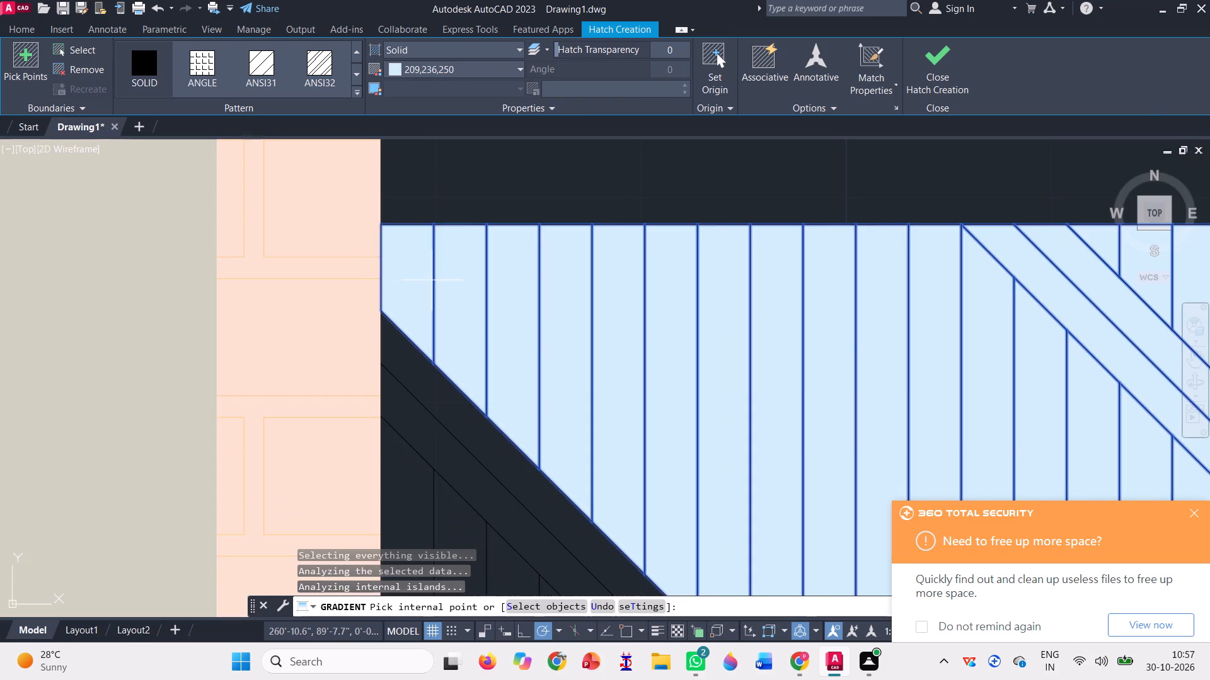
pyautogui.scroll(-2, 403, 256)
pyautogui.scroll(3, 442, 365)
pyautogui.click(441, 248)
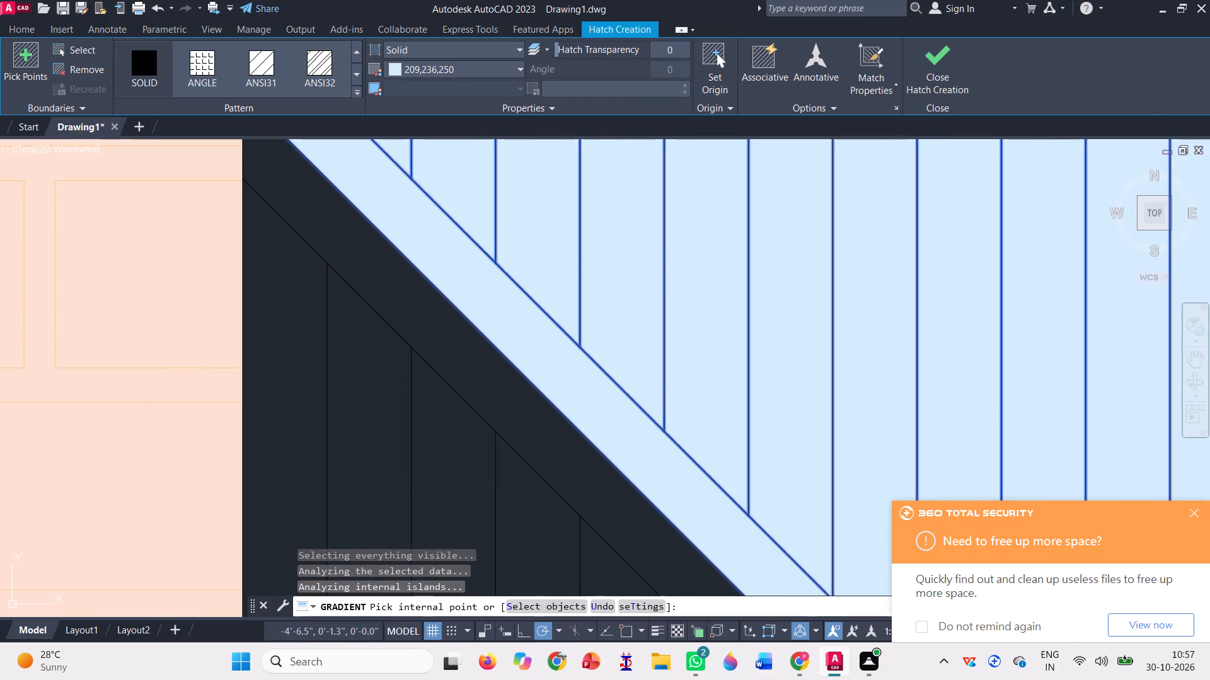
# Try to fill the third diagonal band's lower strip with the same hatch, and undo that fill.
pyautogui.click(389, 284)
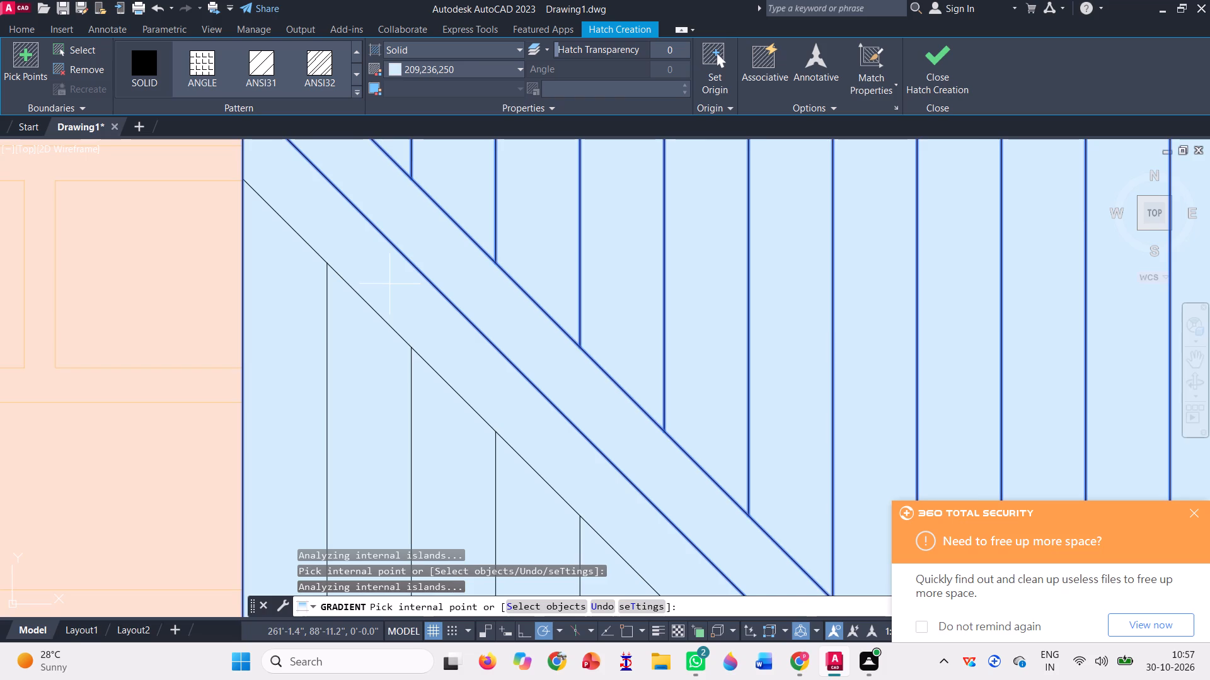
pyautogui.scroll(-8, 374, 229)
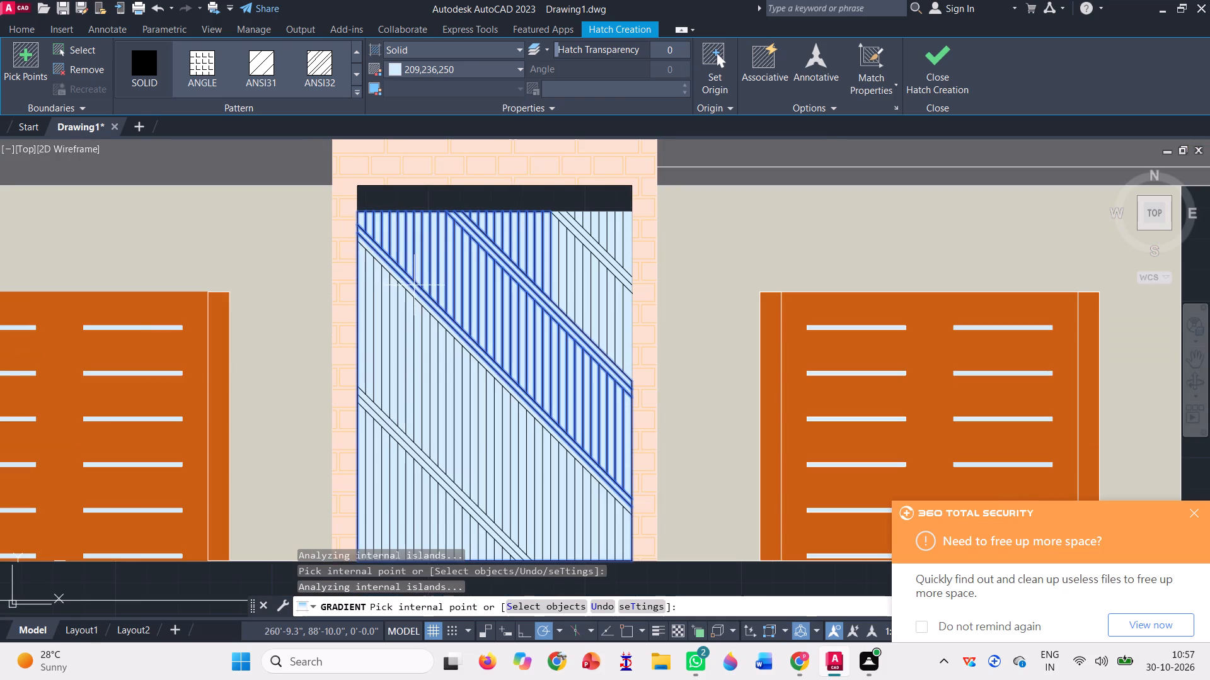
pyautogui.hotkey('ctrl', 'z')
# Fill six planks below the fourth diagonal band, from its bottom corner leftward, with the solid 209,236,250 hatch.
pyautogui.scroll(-4, 414, 285)
pyautogui.scroll(4, 389, 318)
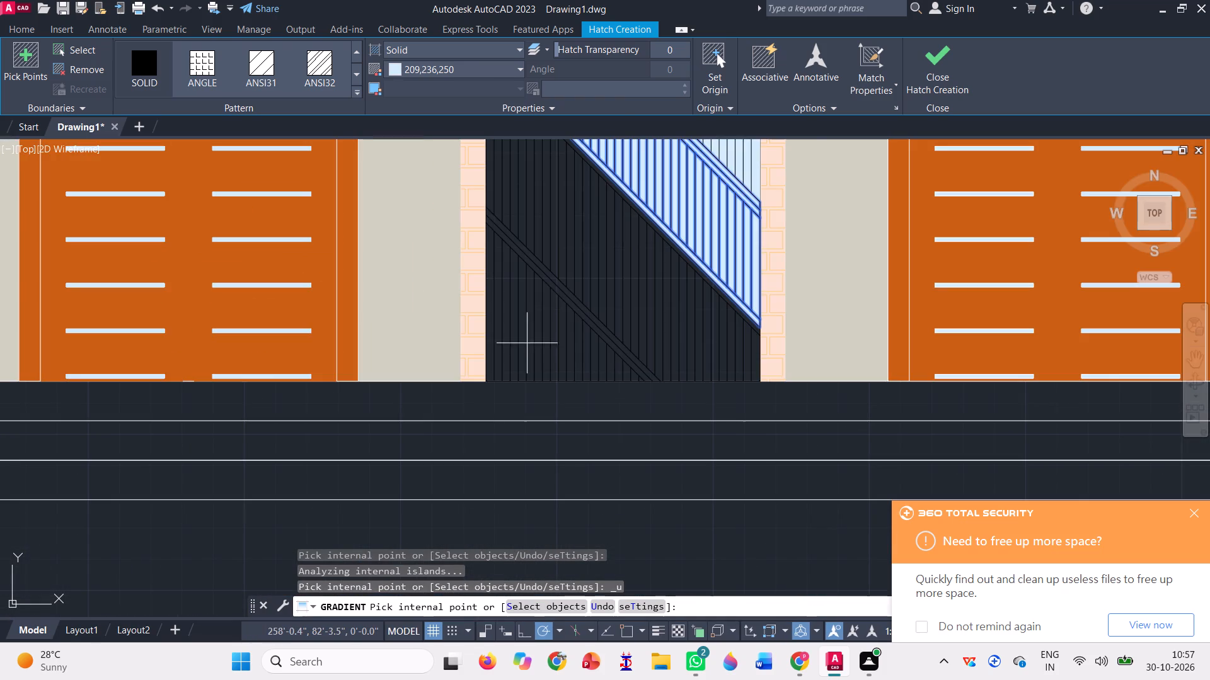
pyautogui.scroll(3, 554, 362)
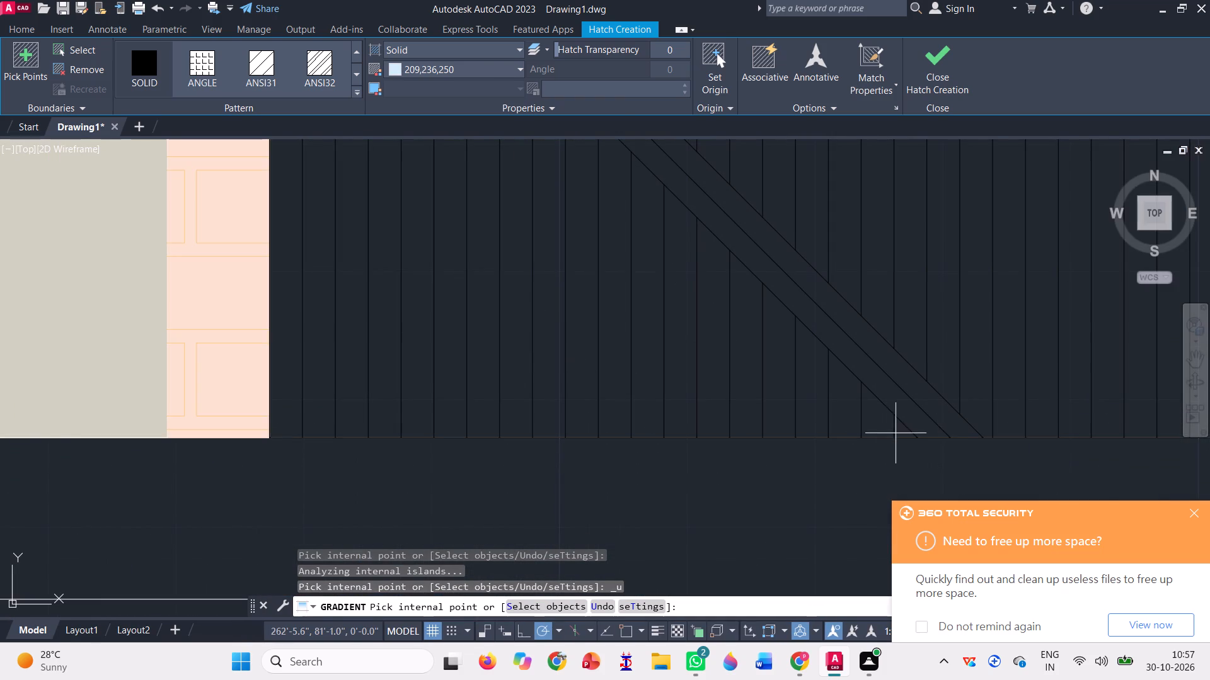
pyautogui.scroll(4, 896, 433)
pyautogui.click(896, 431)
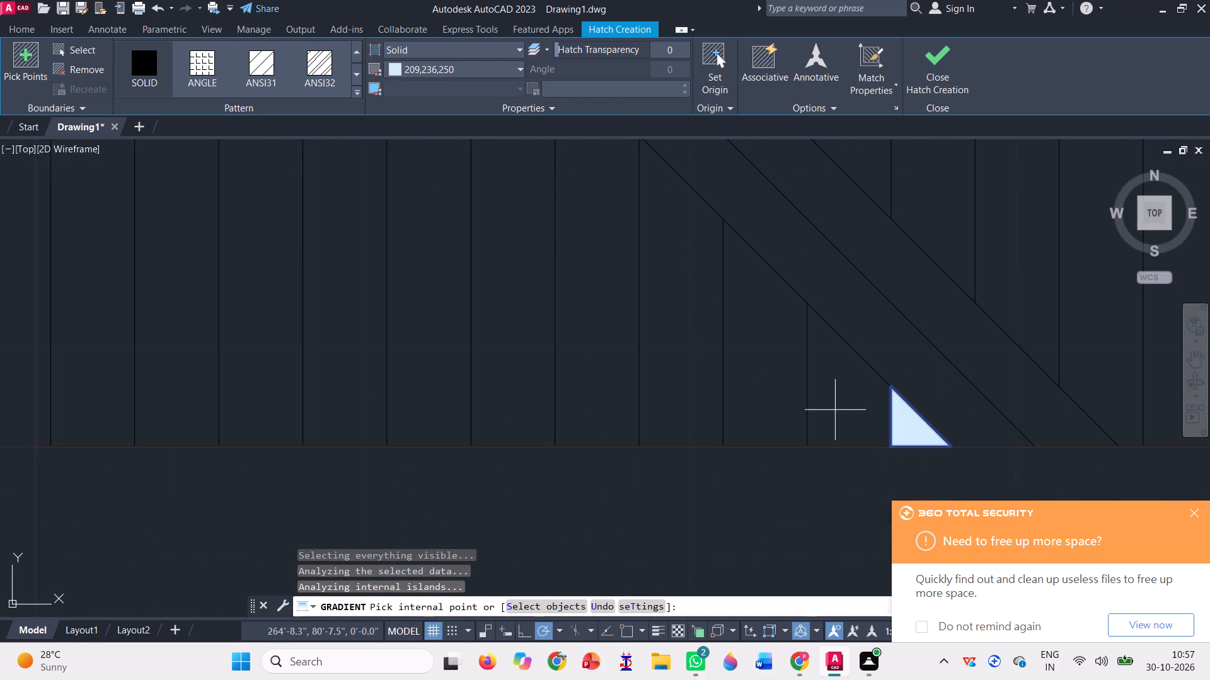
pyautogui.click(835, 408)
pyautogui.click(755, 368)
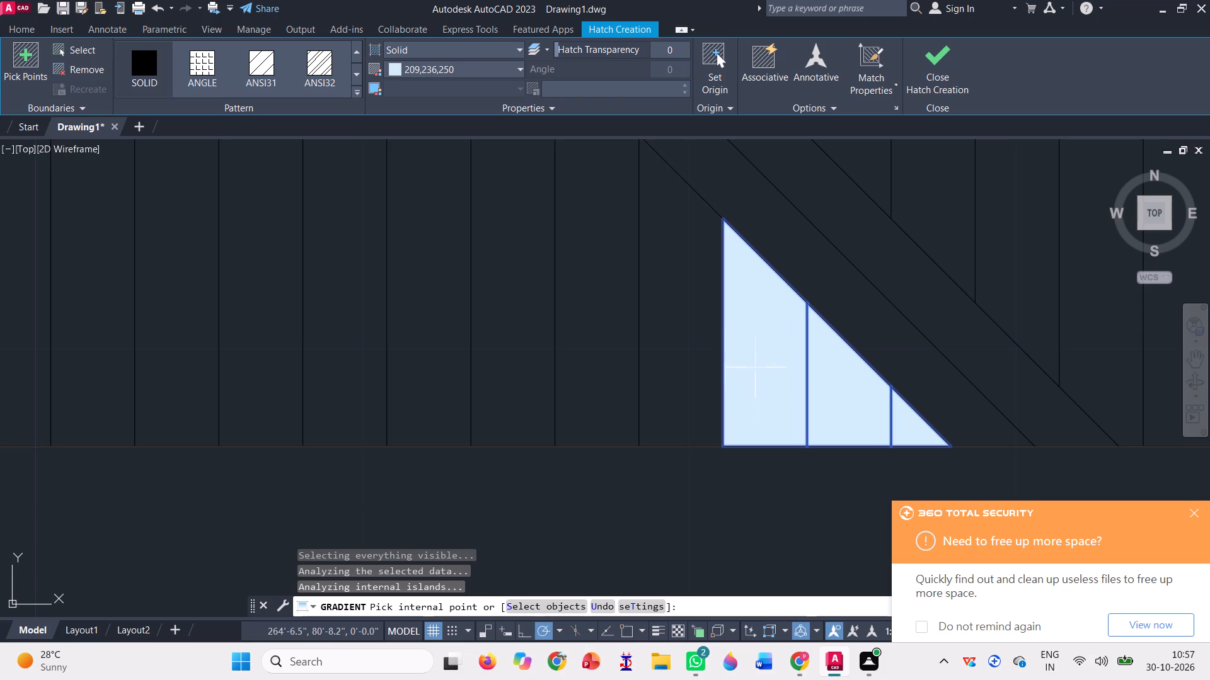
pyautogui.click(667, 333)
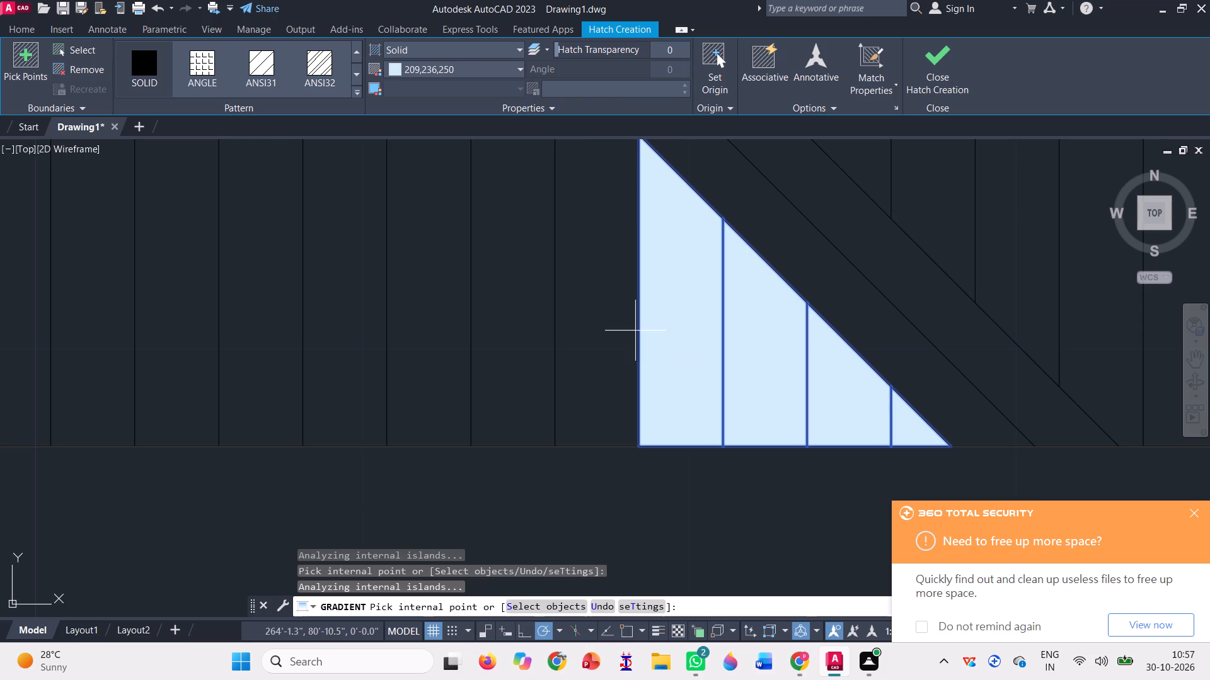
pyautogui.click(608, 312)
pyautogui.click(497, 317)
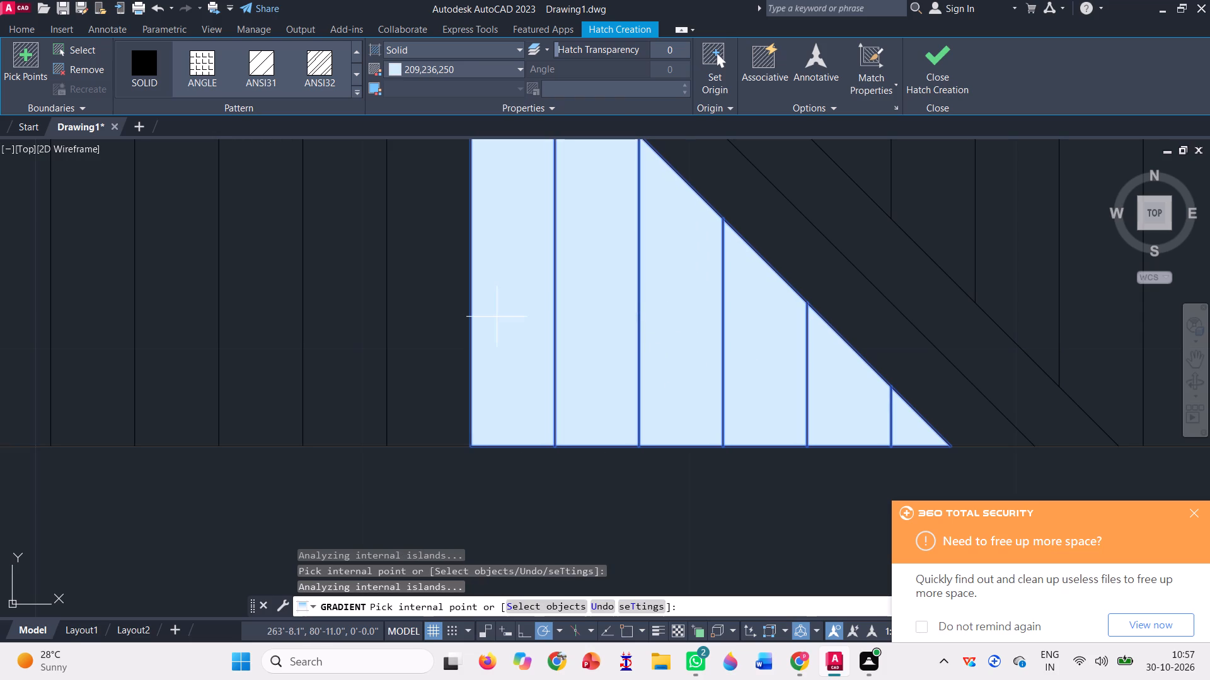
# Fill five more planks leftward below the fourth diagonal band with the same solid hatch.
pyautogui.click(427, 305)
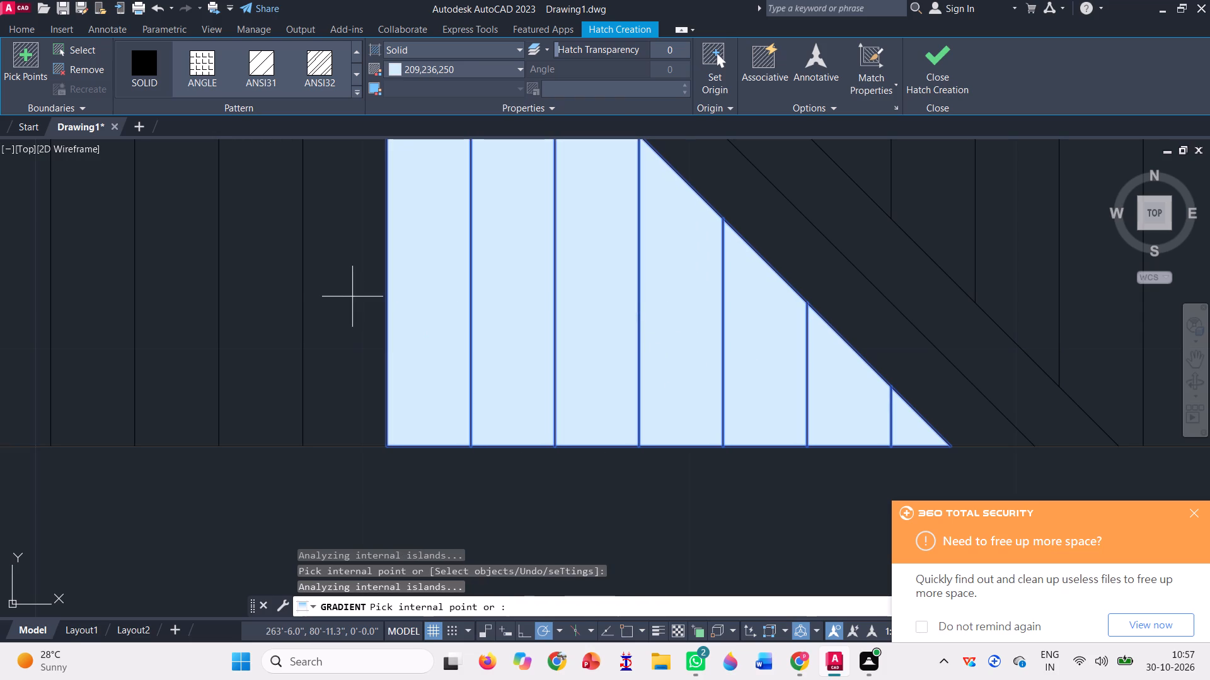
pyautogui.click(336, 288)
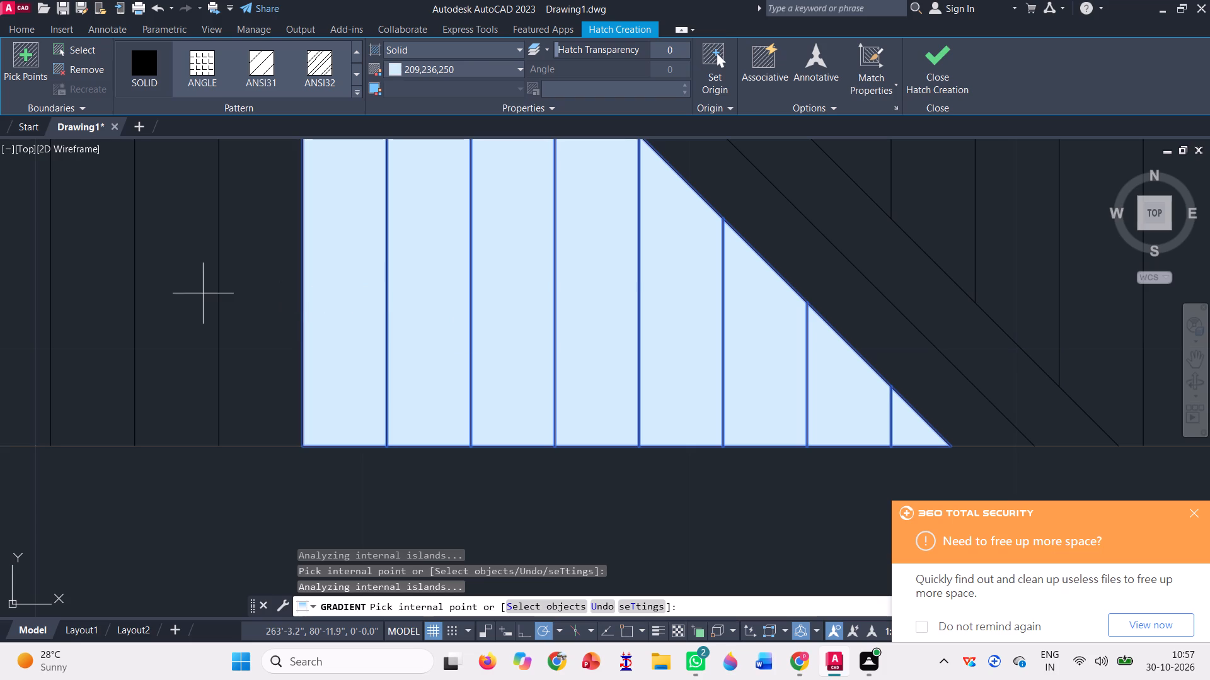
pyautogui.click(241, 311)
pyautogui.click(172, 290)
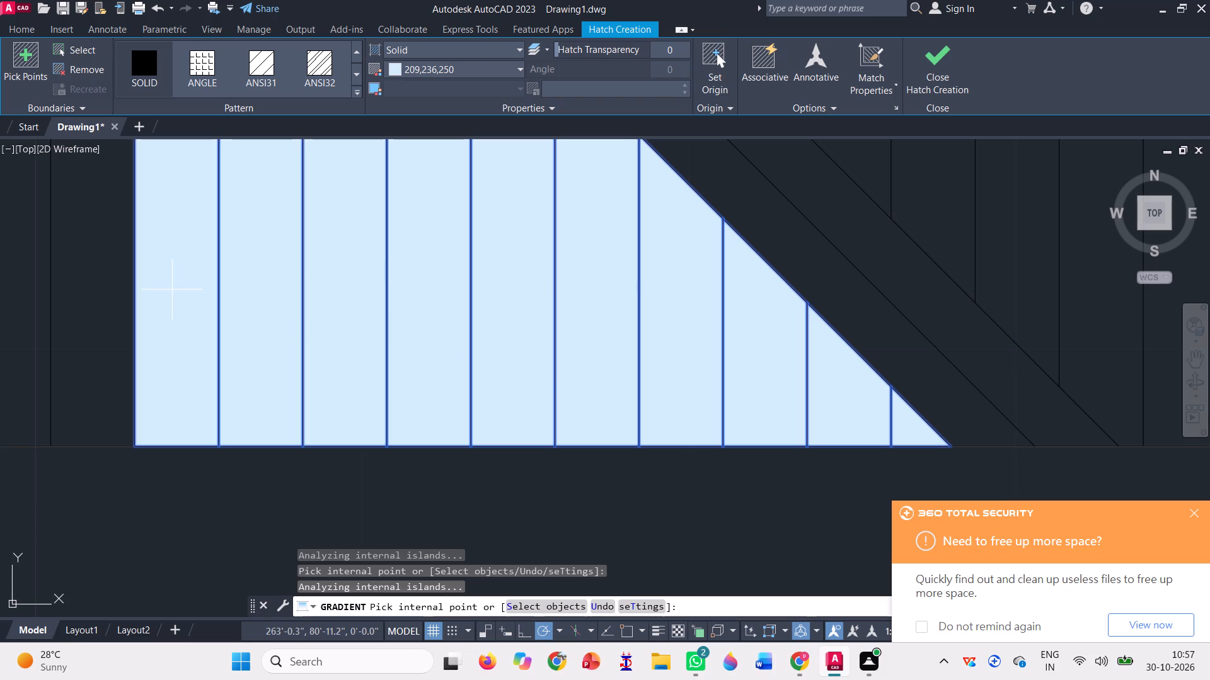
pyautogui.scroll(-2, 586, 383)
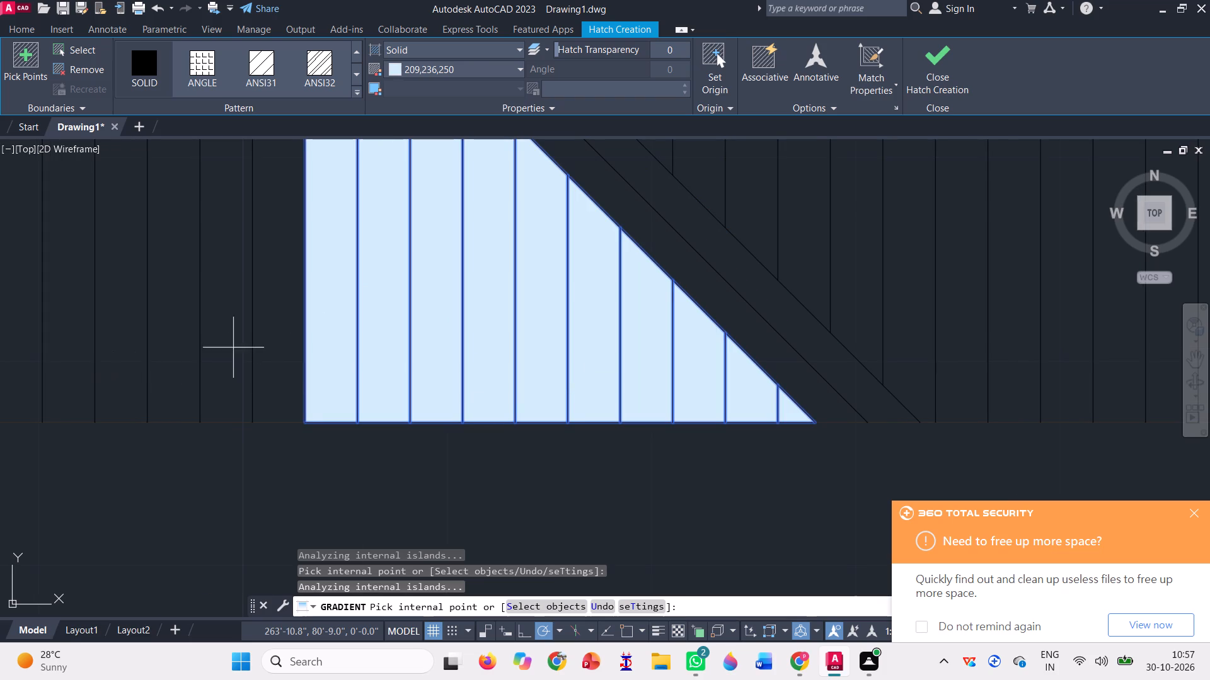
pyautogui.click(274, 312)
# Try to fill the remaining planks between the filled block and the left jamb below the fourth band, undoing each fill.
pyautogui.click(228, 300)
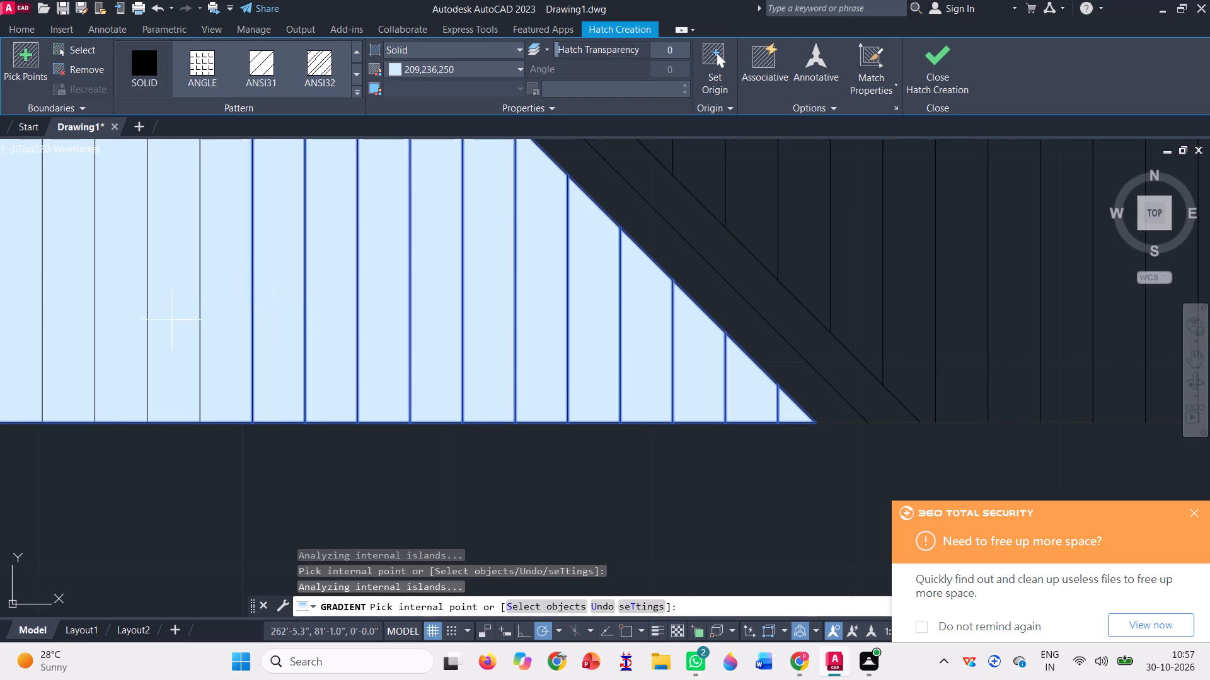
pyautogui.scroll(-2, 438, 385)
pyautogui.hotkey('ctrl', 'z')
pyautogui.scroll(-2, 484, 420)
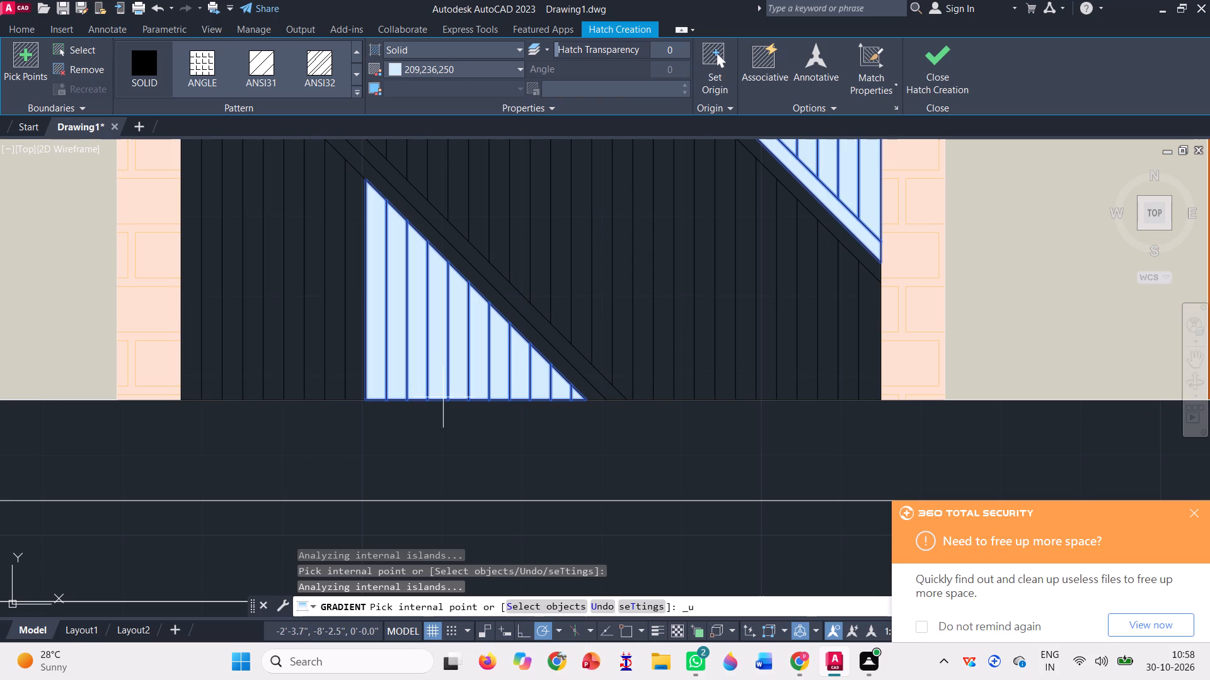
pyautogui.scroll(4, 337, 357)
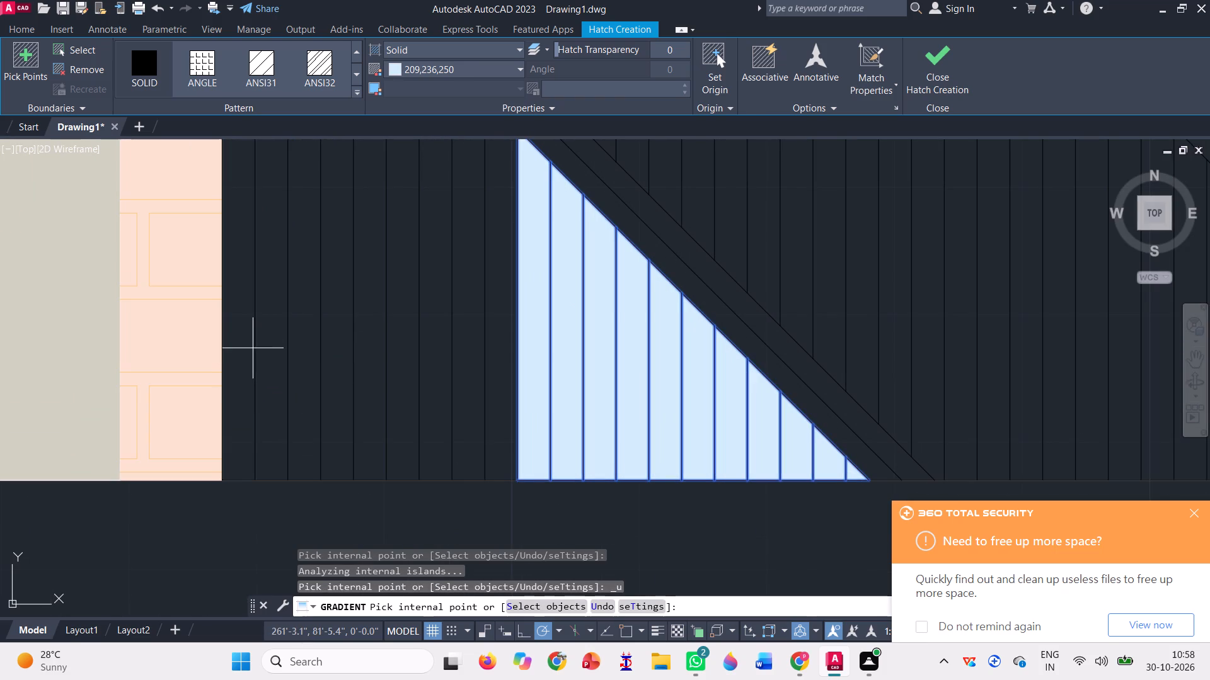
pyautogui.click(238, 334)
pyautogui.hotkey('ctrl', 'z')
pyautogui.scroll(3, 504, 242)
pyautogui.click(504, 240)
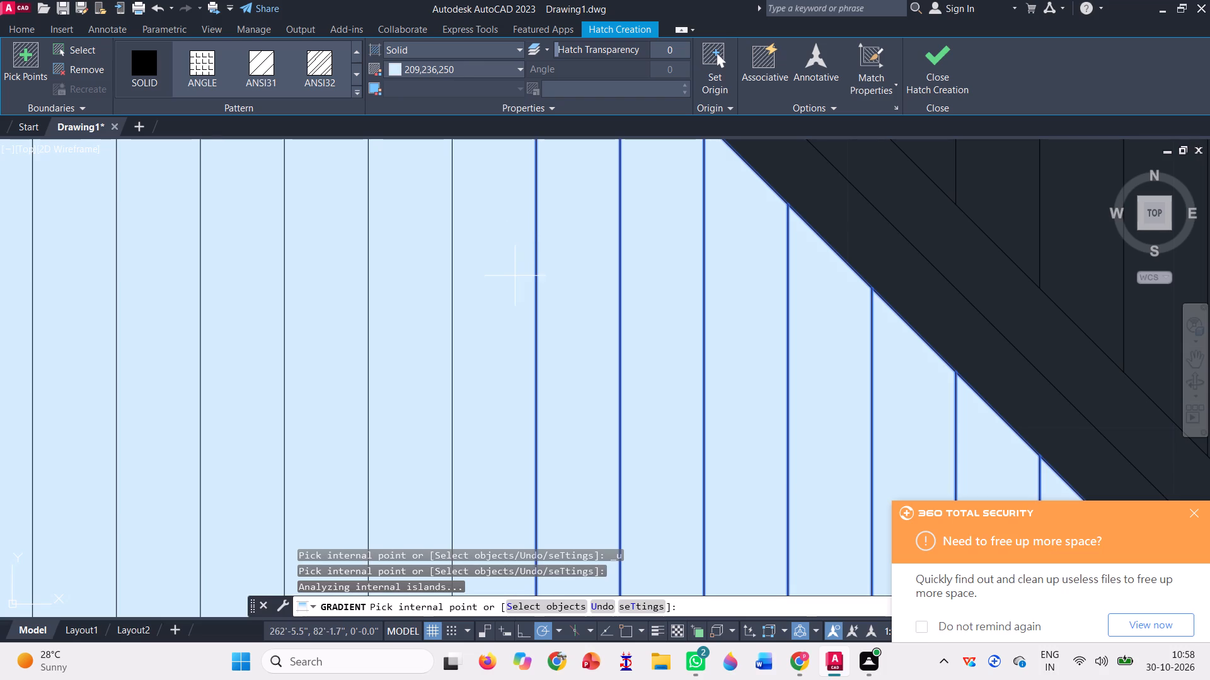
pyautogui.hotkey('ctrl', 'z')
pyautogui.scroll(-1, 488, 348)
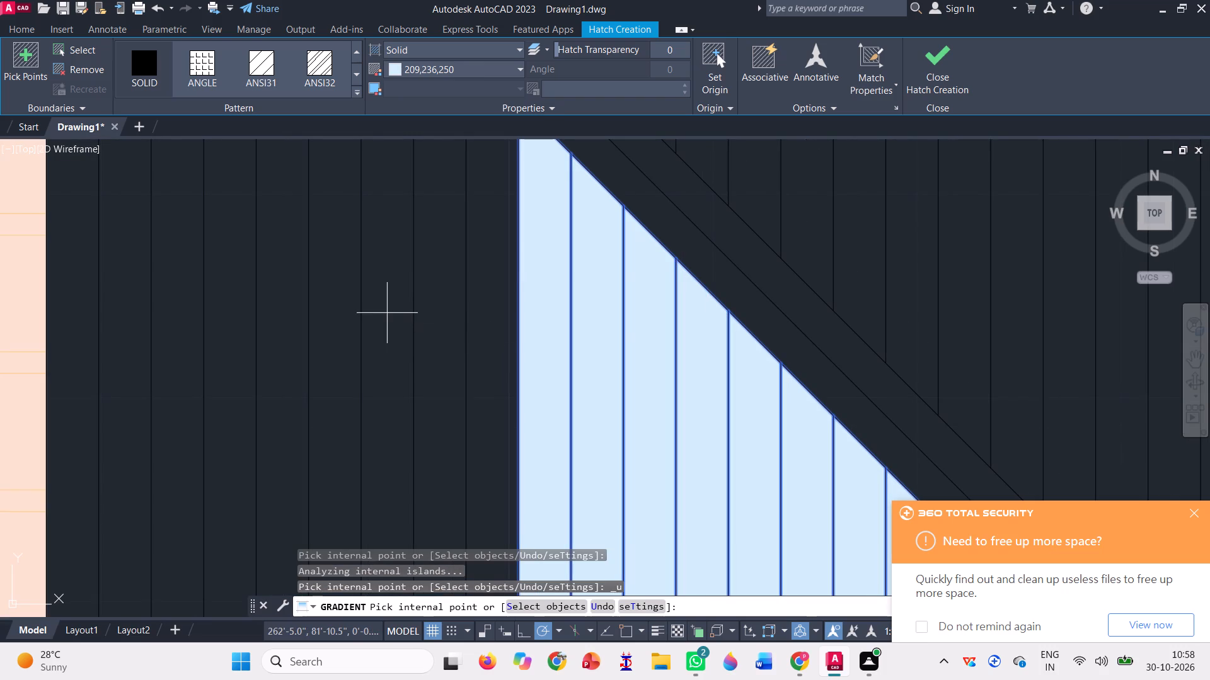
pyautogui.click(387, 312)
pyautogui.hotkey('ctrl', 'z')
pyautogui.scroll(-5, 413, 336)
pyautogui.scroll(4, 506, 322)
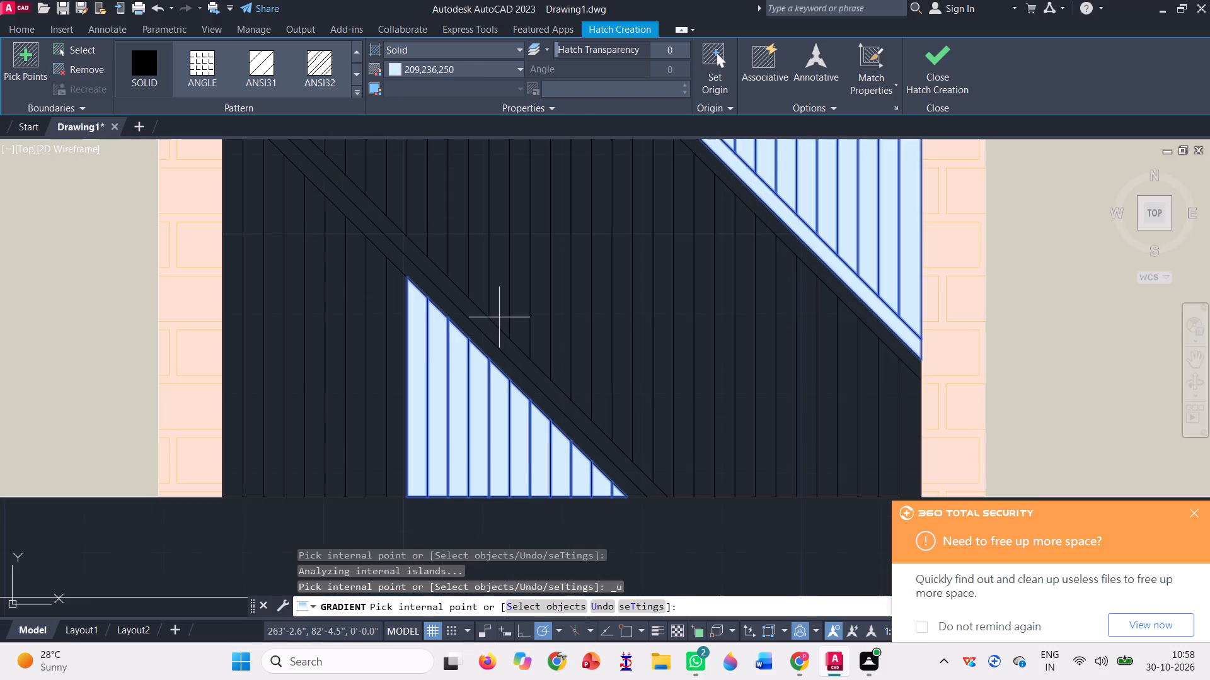
# Fill both strips of the fourth diagonal band with the solid 209,236,250 hatch.
pyautogui.scroll(4, 499, 317)
pyautogui.click(401, 332)
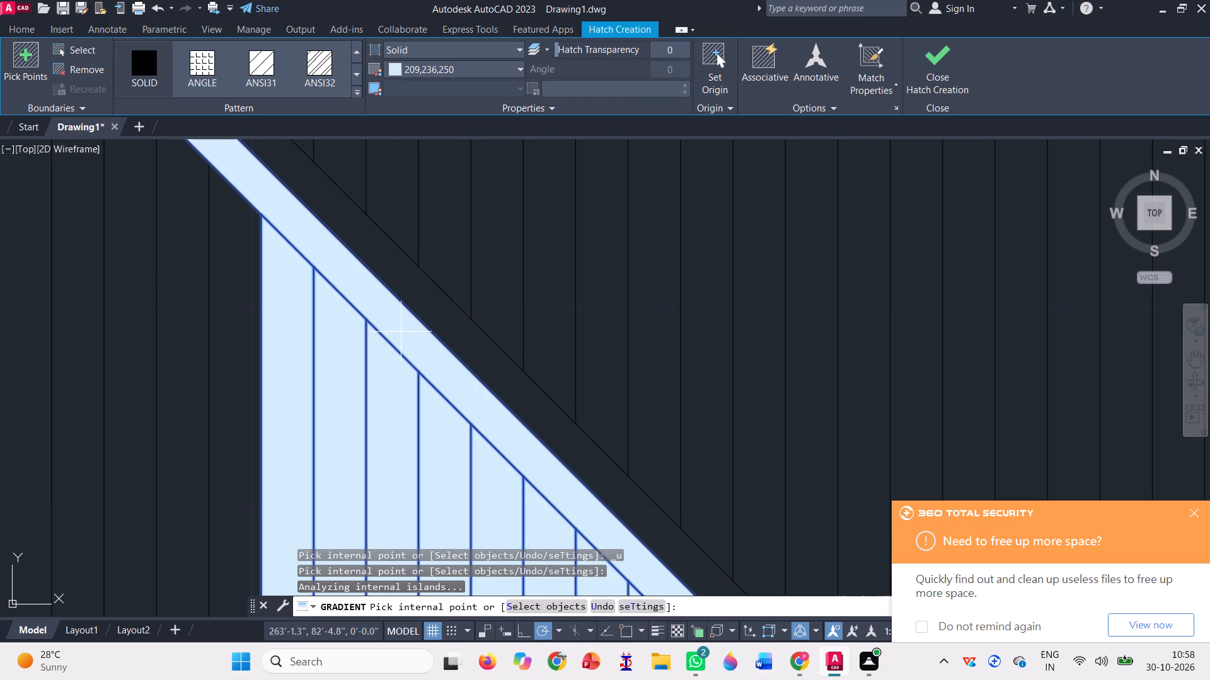
pyautogui.click(430, 307)
pyautogui.scroll(-2, 464, 351)
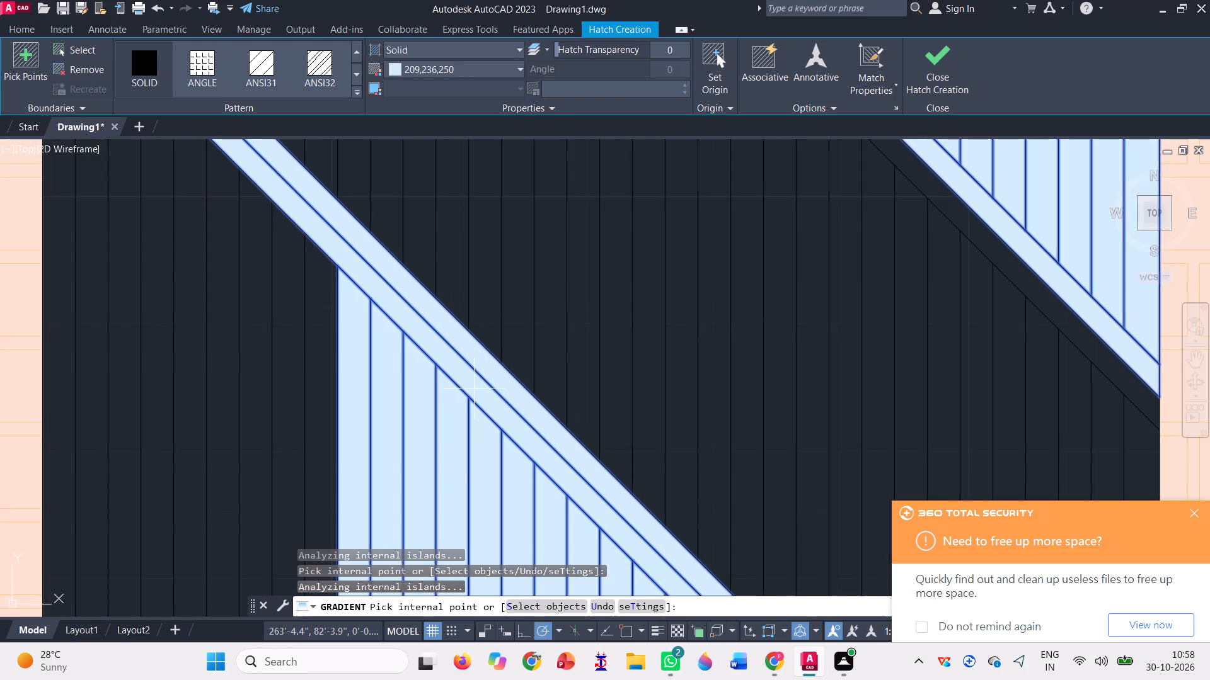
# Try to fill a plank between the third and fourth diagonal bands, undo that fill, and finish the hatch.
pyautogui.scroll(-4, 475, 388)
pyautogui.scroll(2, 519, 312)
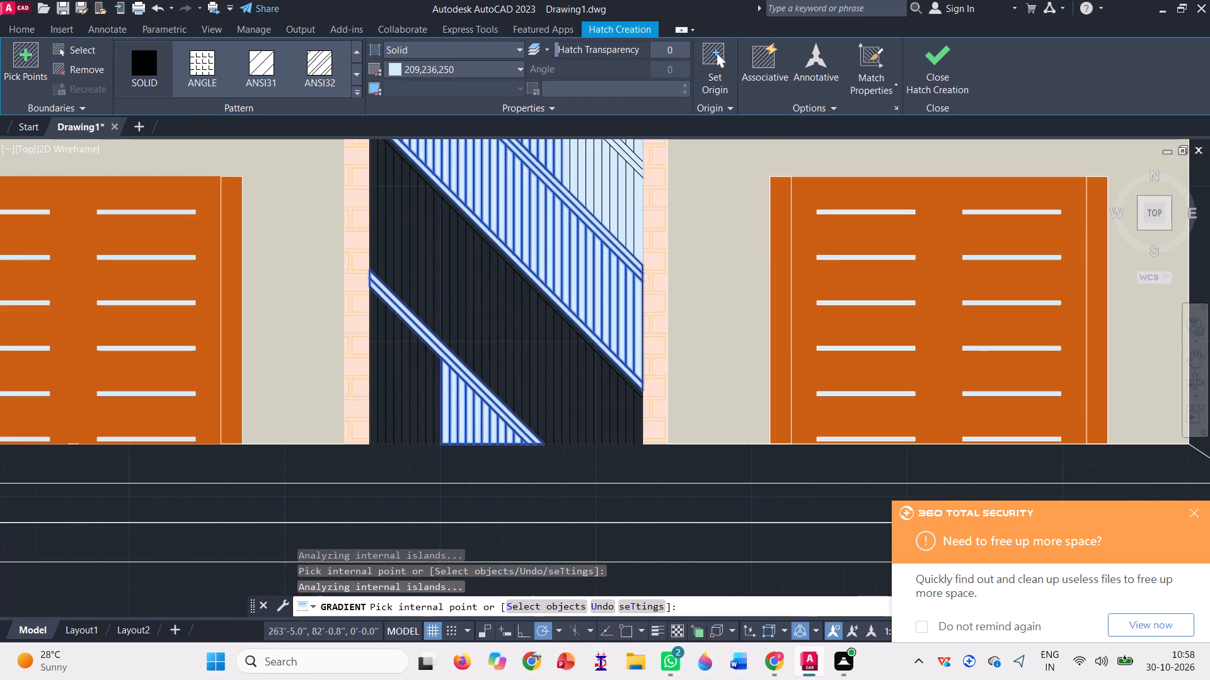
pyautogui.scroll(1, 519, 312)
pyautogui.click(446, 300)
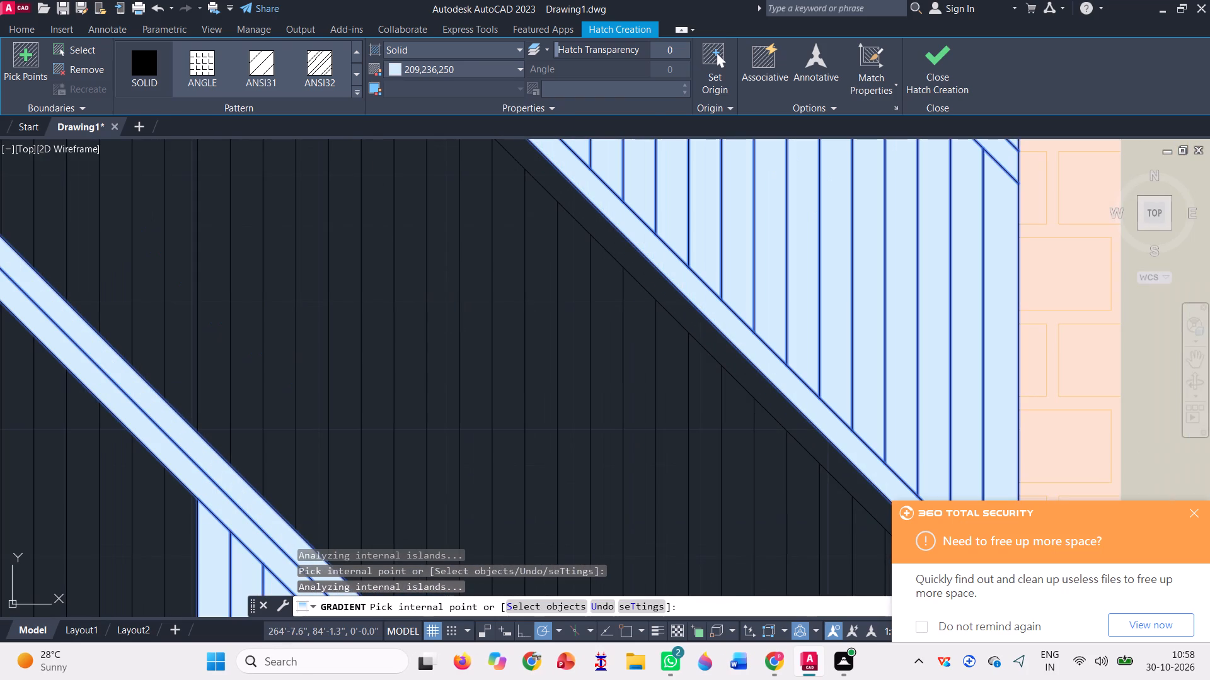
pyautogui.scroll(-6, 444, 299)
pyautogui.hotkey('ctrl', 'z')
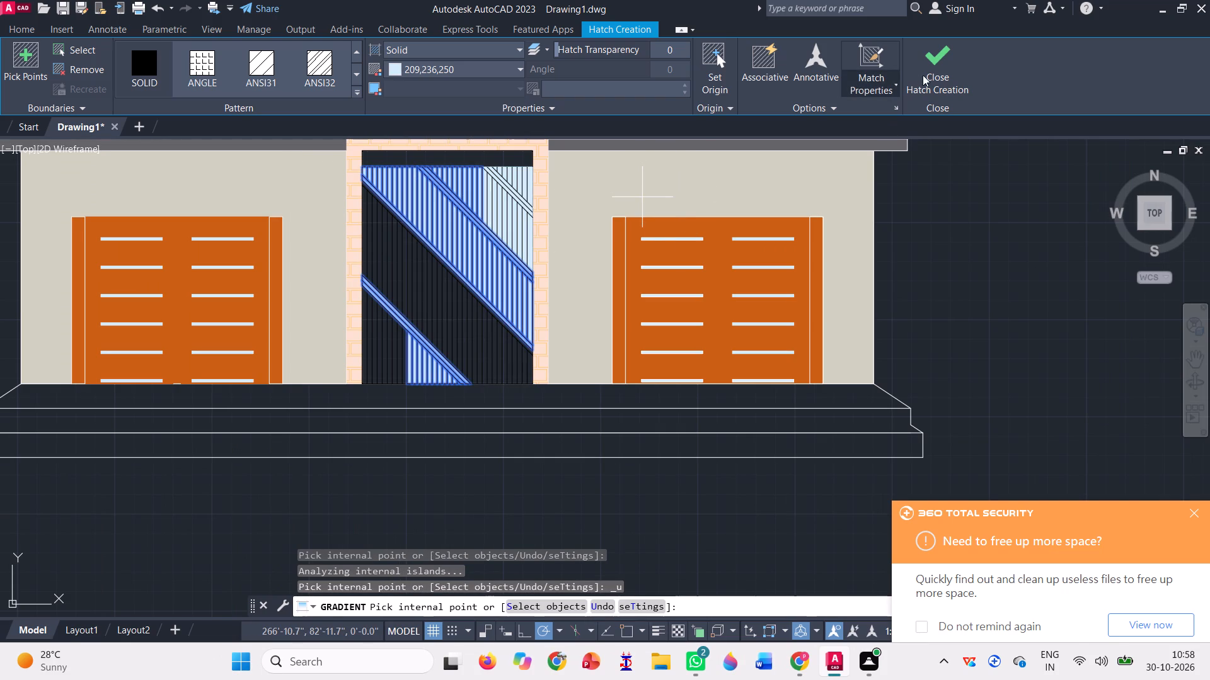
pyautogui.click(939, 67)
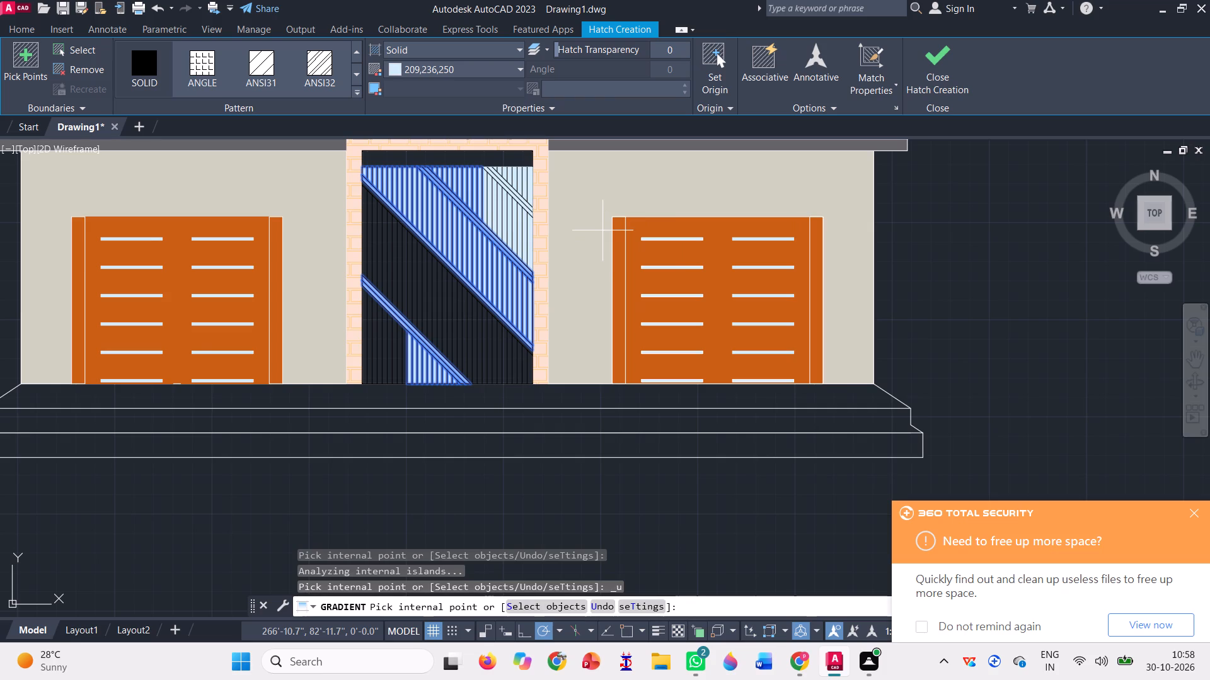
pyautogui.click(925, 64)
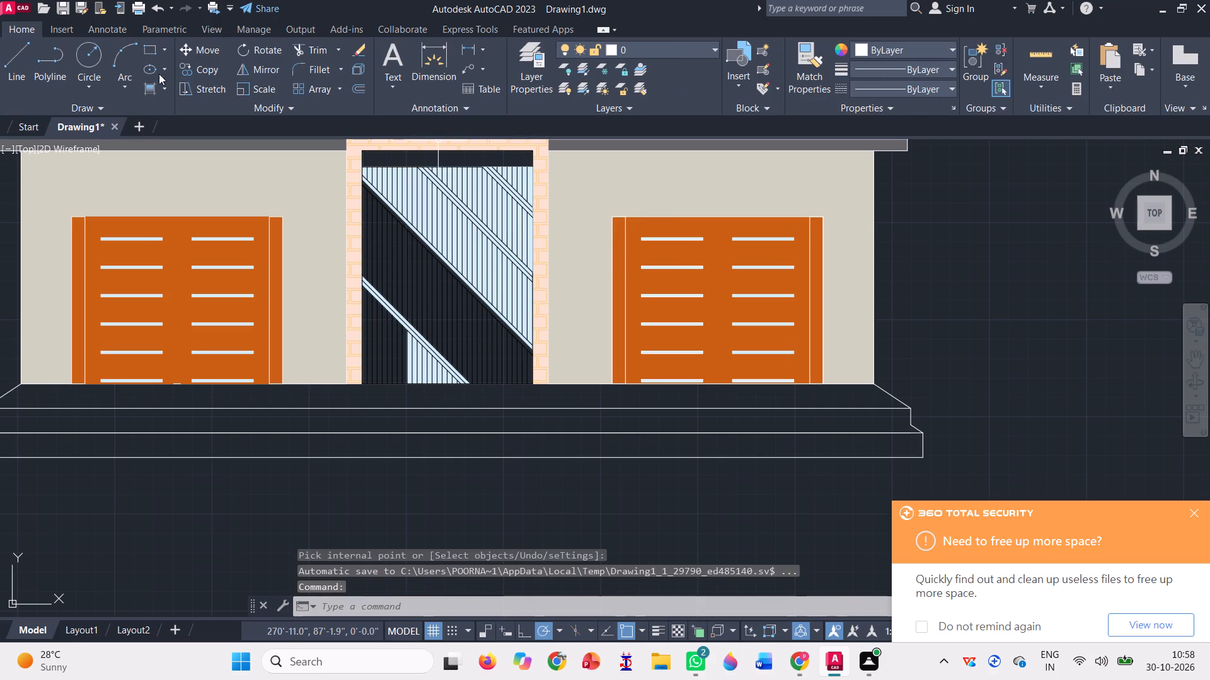
# Start a new solid 209,236,250 hatch and fill the lower strip of the third diagonal band.
pyautogui.click(151, 89)
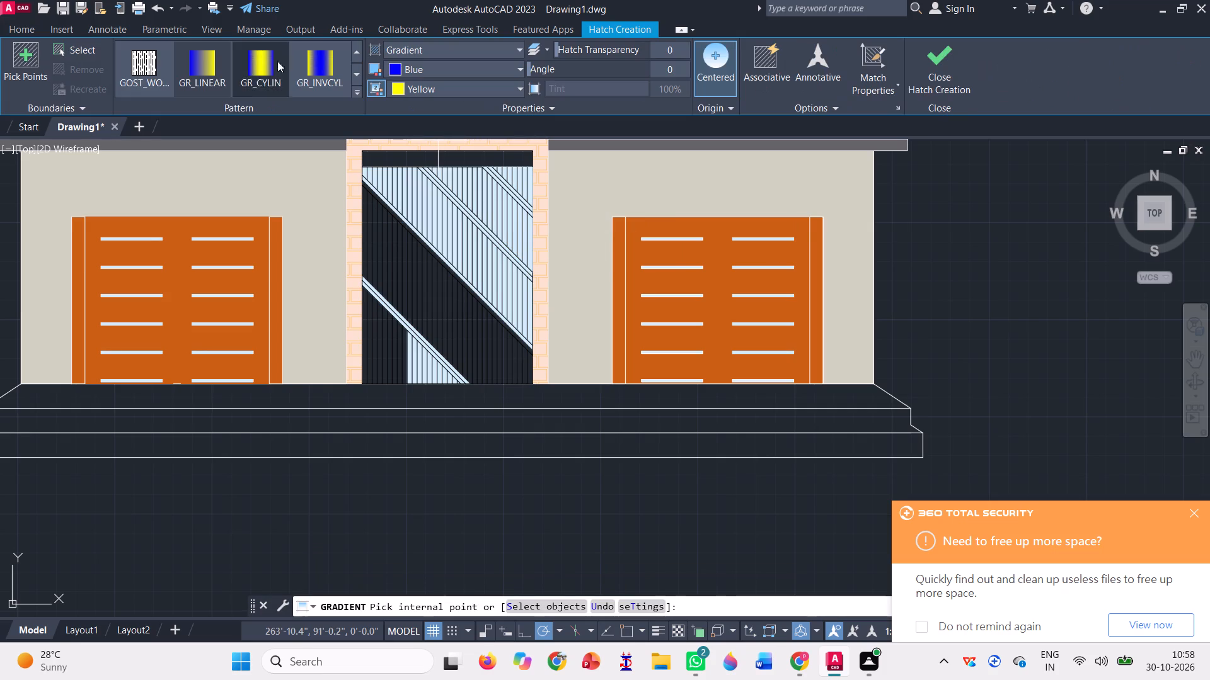
pyautogui.scroll(13, 265, 64)
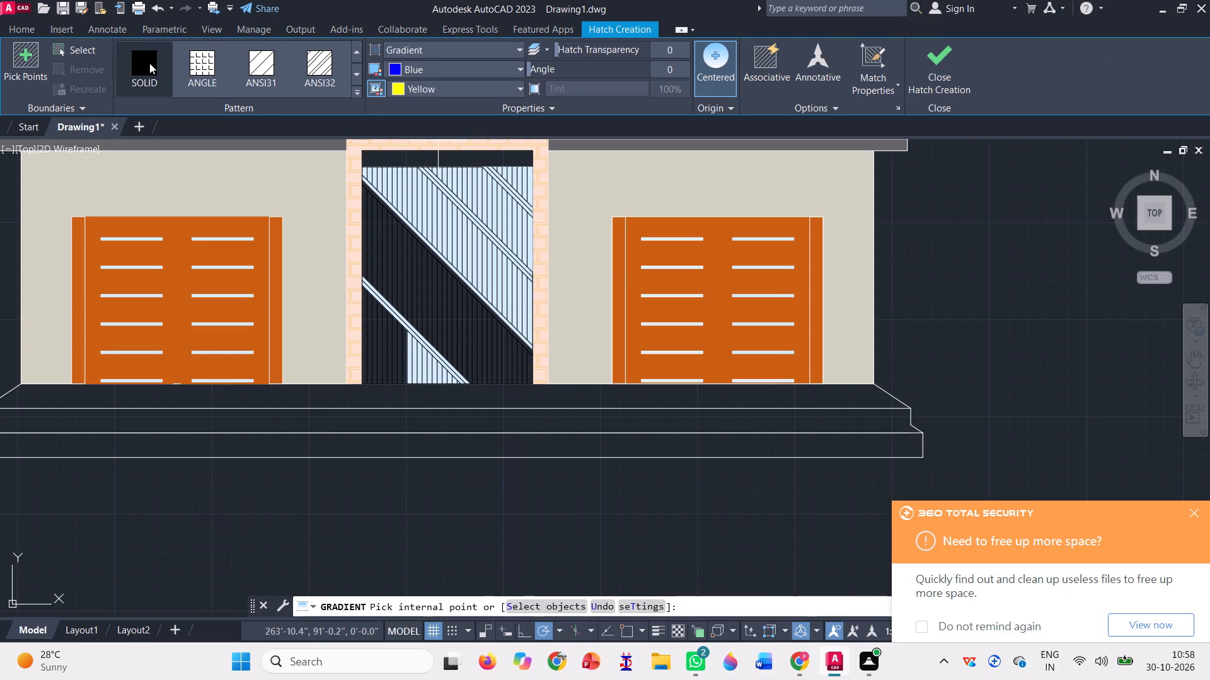
pyautogui.click(149, 62)
pyautogui.scroll(4, 415, 222)
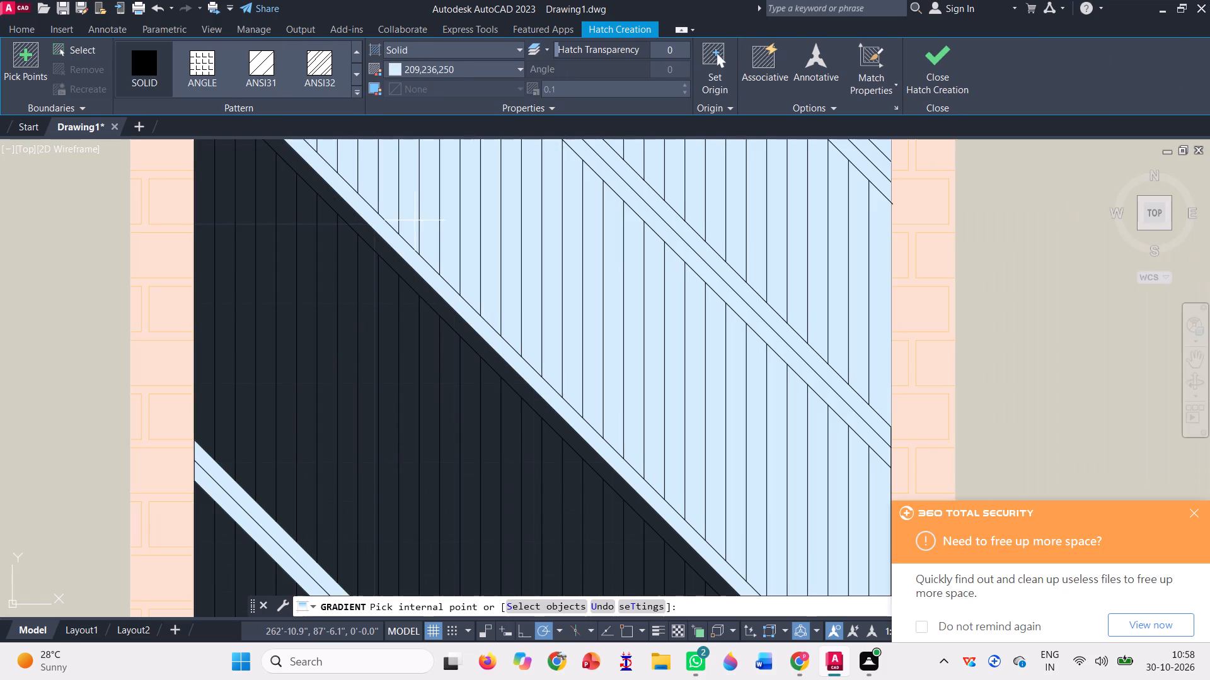
pyautogui.scroll(3, 383, 234)
pyautogui.click(351, 239)
pyautogui.scroll(-11, 362, 255)
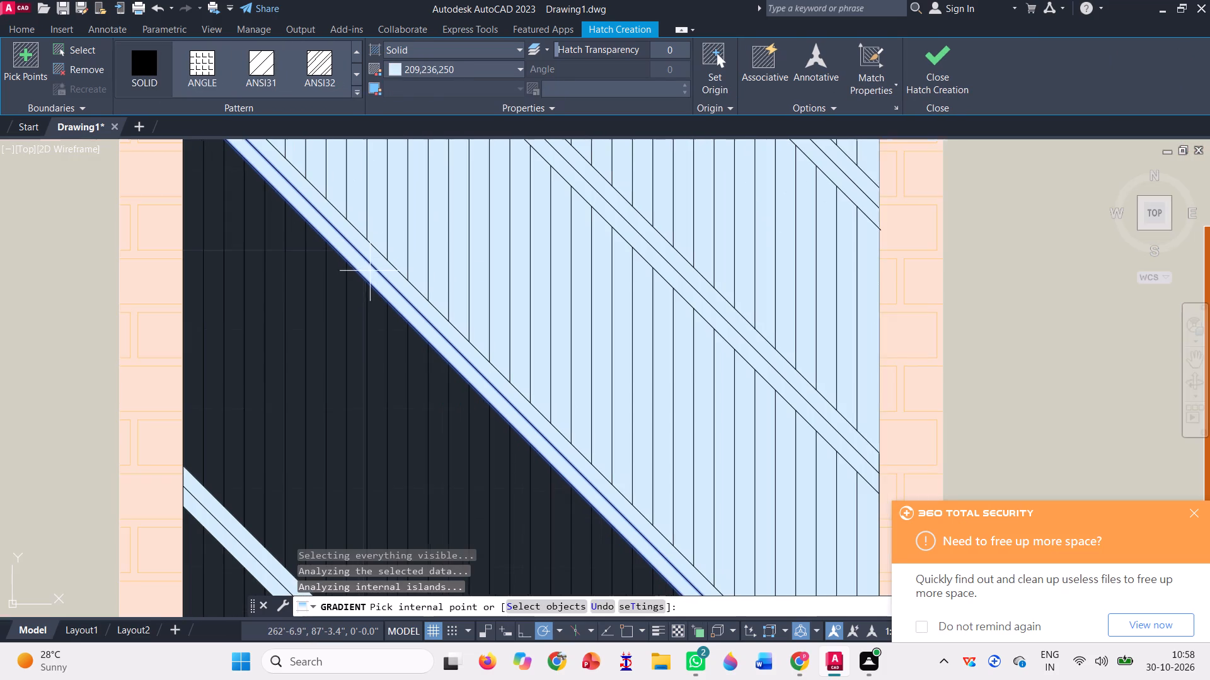
# Fill twelve planks between the third and fourth diagonal bands, from the left jamb rightward, with the same solid hatch.
pyautogui.click(193, 218)
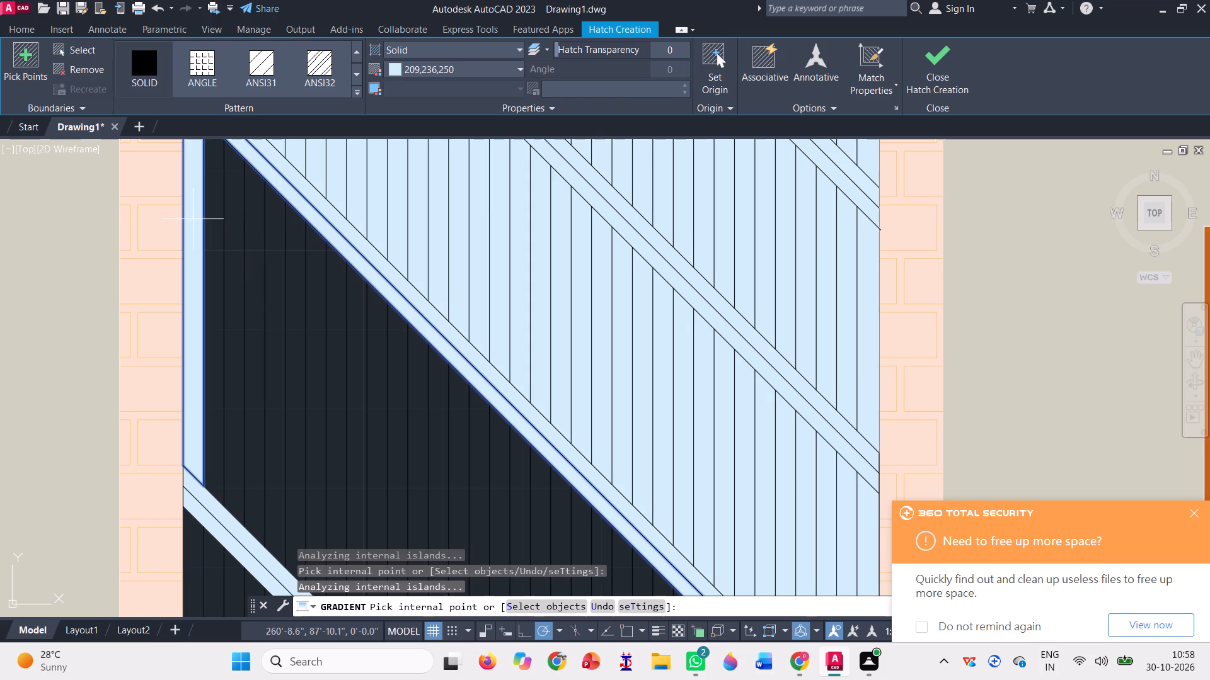
pyautogui.click(218, 242)
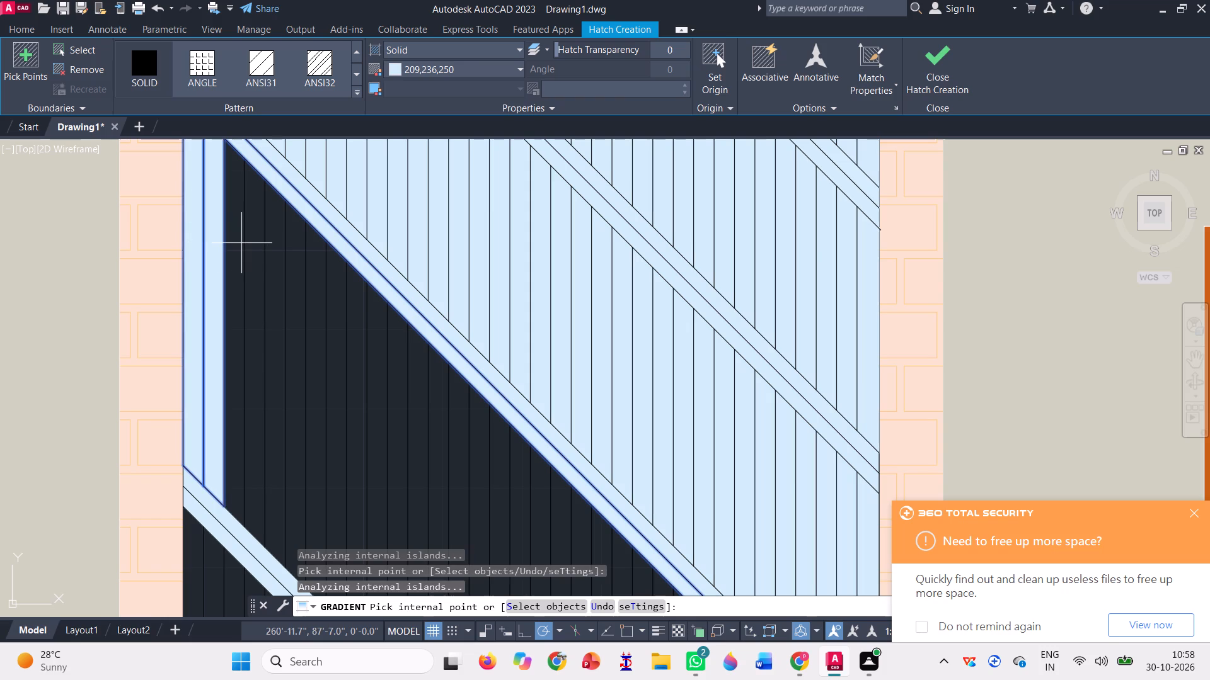
pyautogui.click(229, 239)
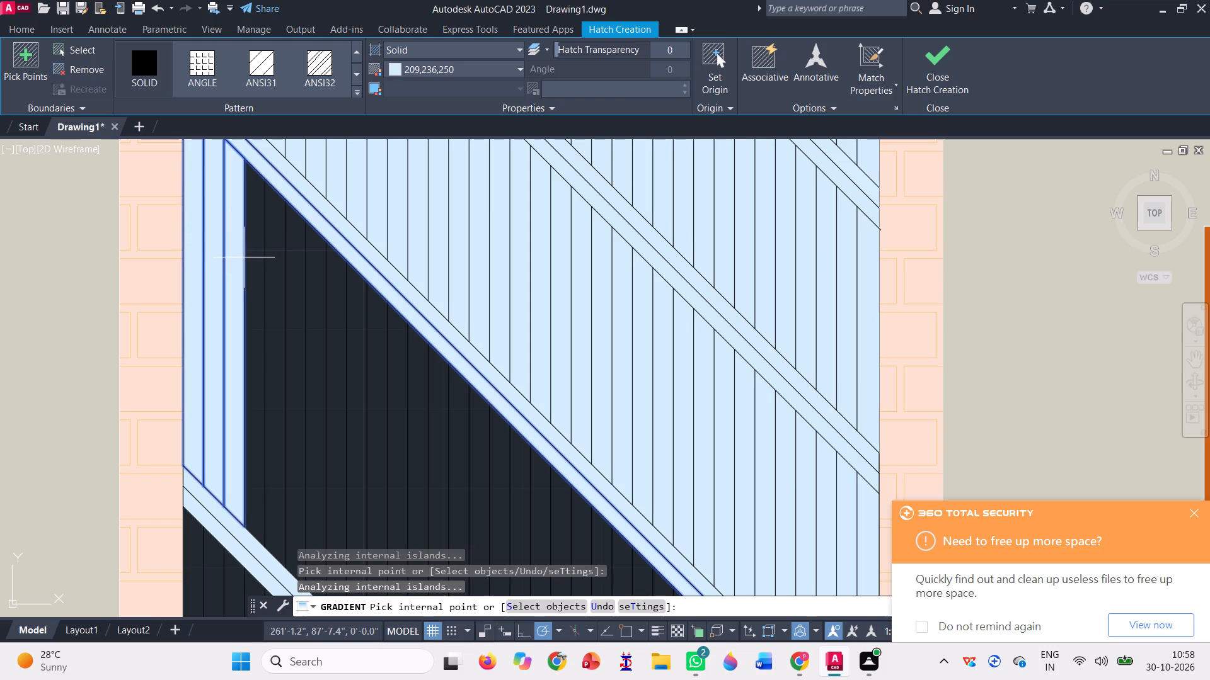
pyautogui.click(251, 264)
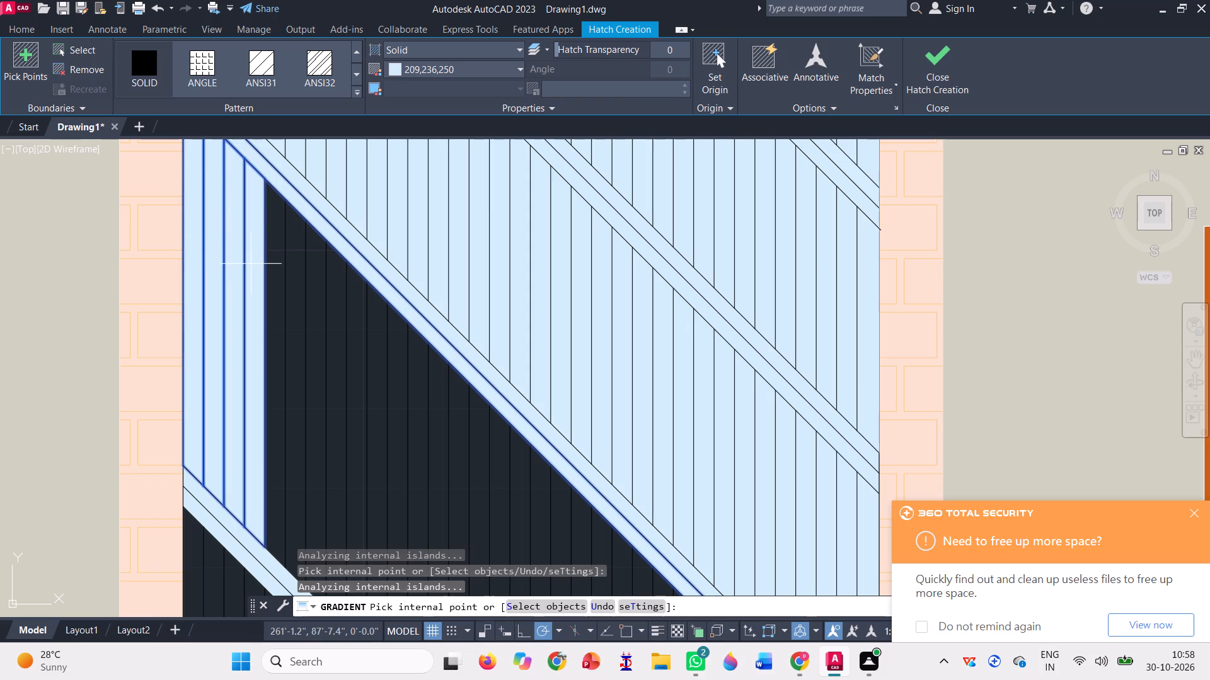
pyautogui.click(274, 267)
pyautogui.click(295, 290)
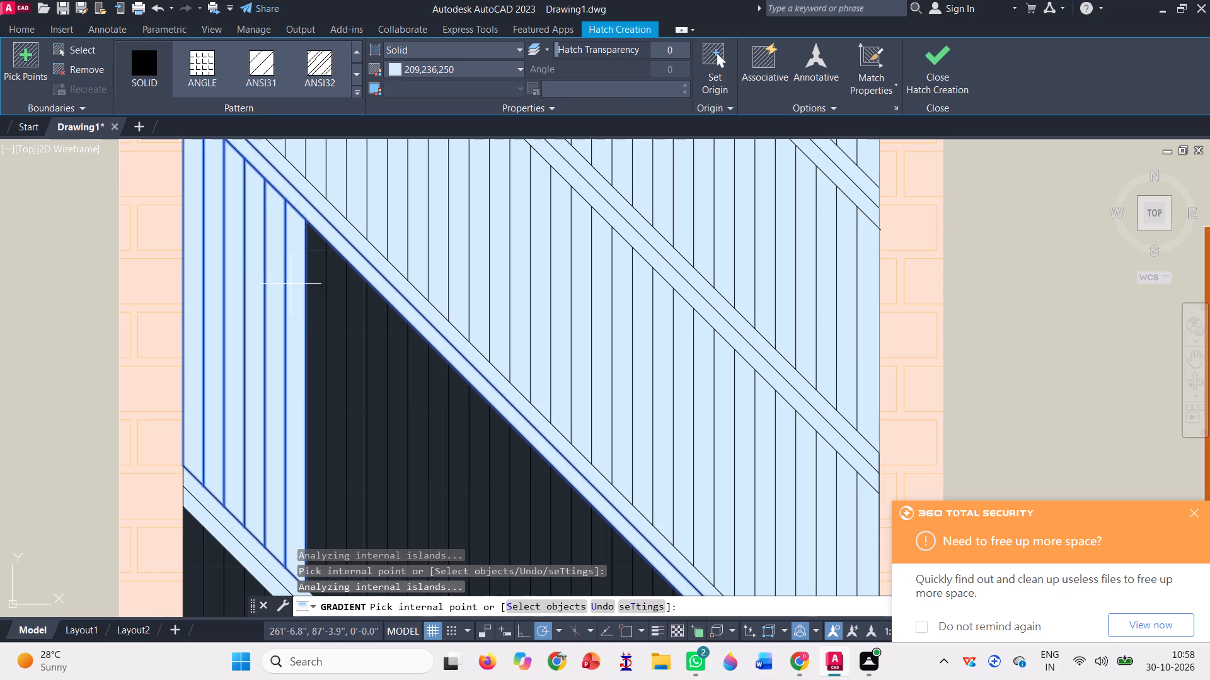
pyautogui.click(311, 305)
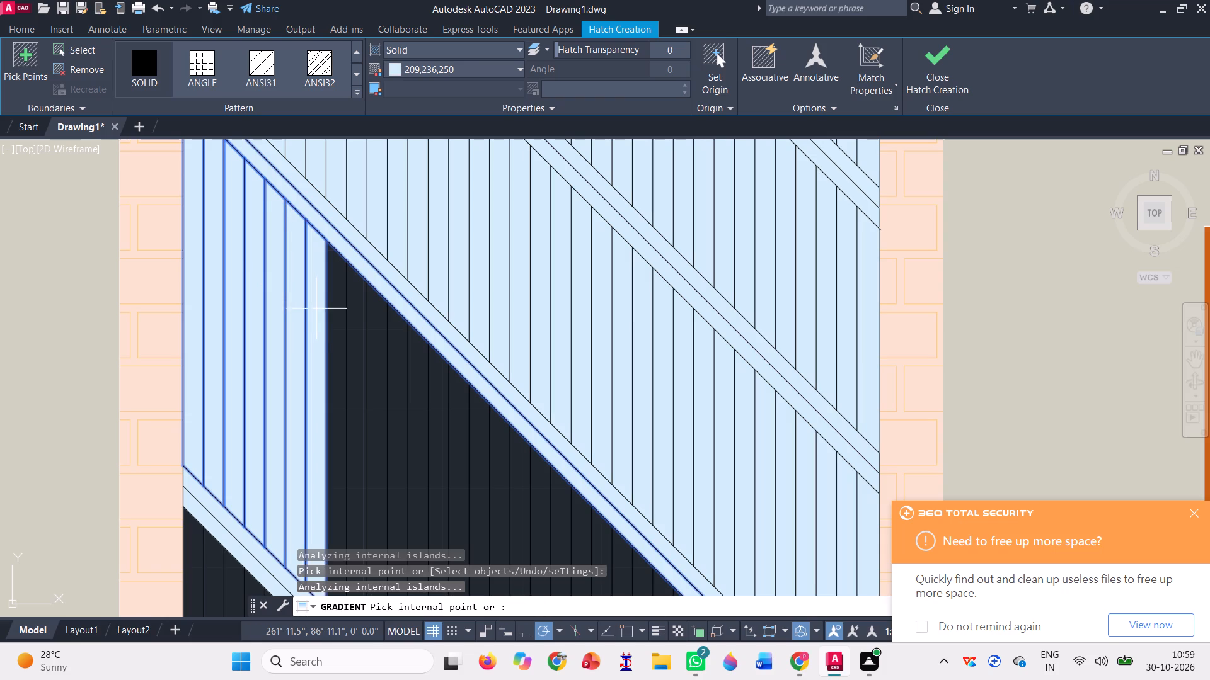
pyautogui.click(333, 321)
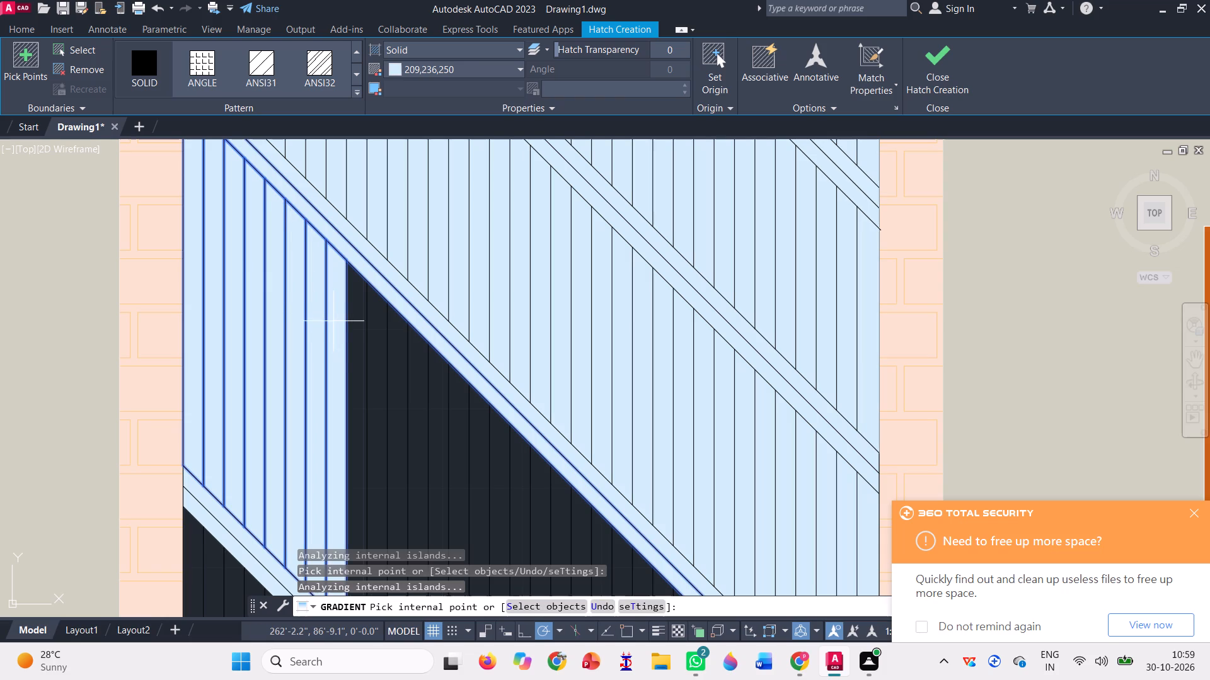
pyautogui.click(355, 337)
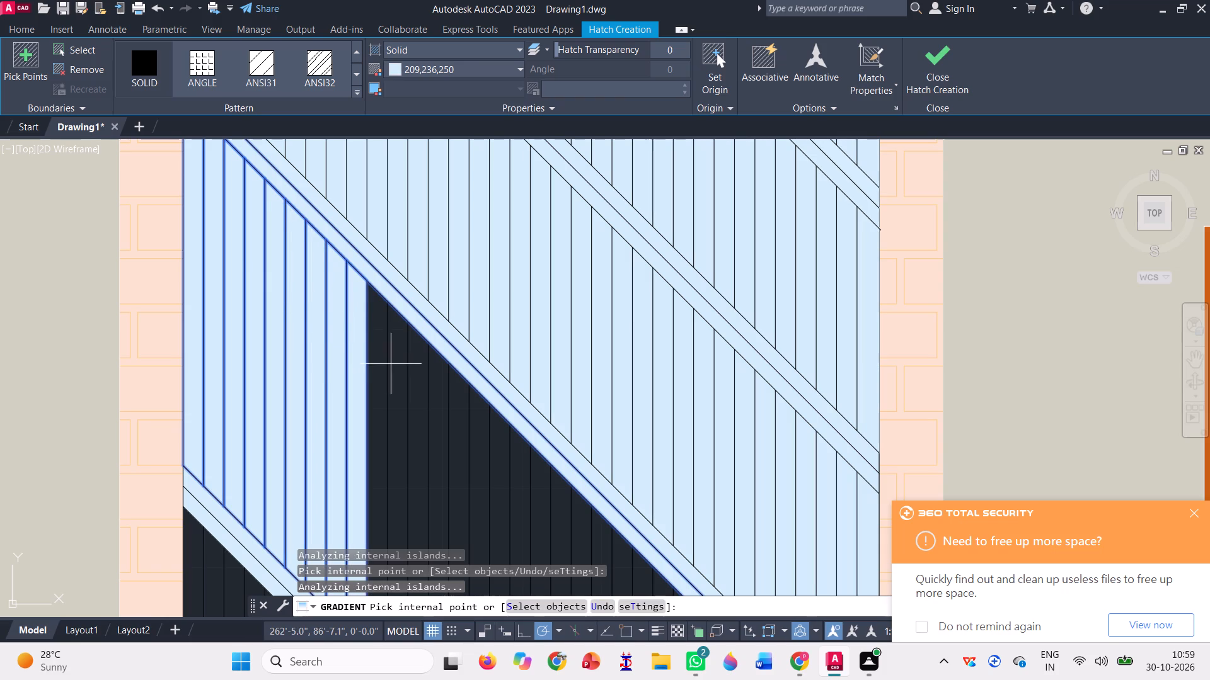
pyautogui.click(377, 348)
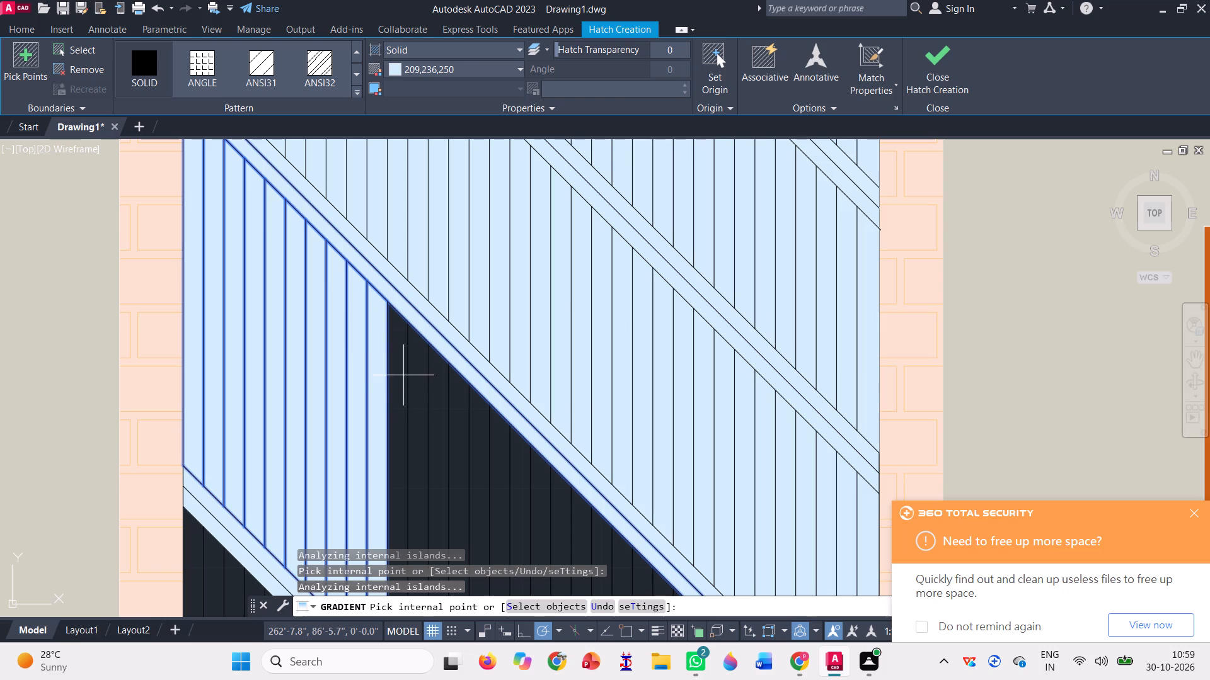
pyautogui.click(392, 372)
pyautogui.click(416, 396)
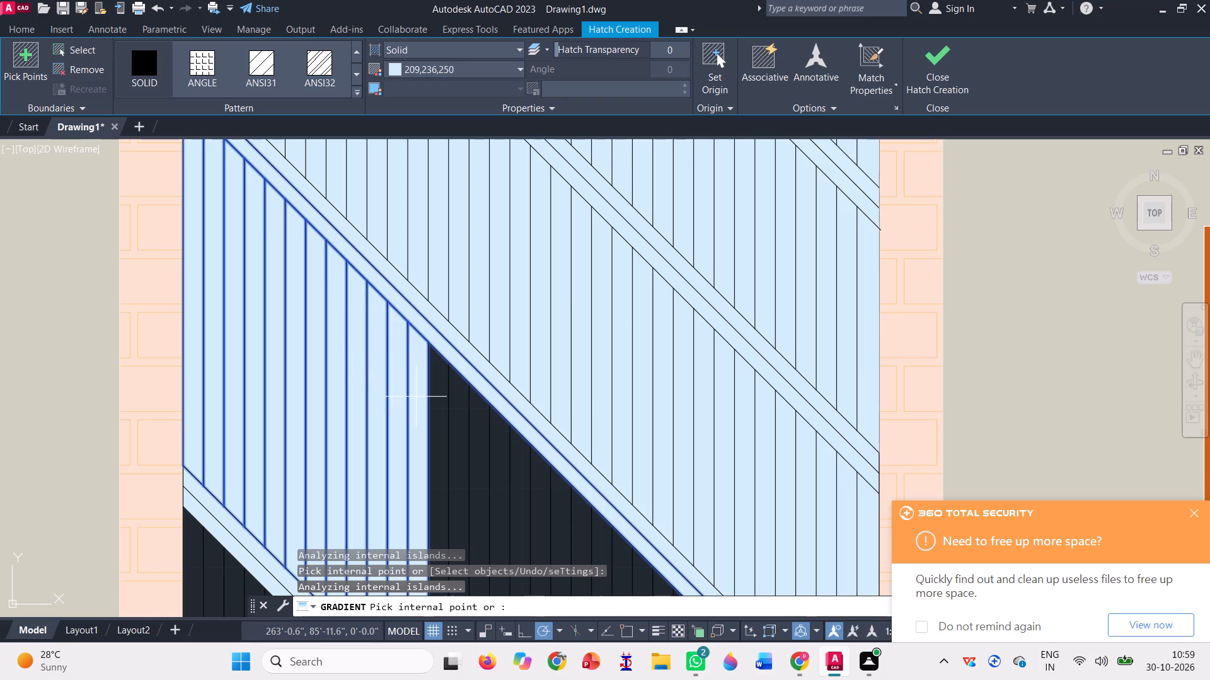
# Fill six more planks rightward between the third and fourth diagonal bands with the solid 209,236,250 hatch.
pyautogui.scroll(-3, 345, 256)
pyautogui.scroll(2, 413, 377)
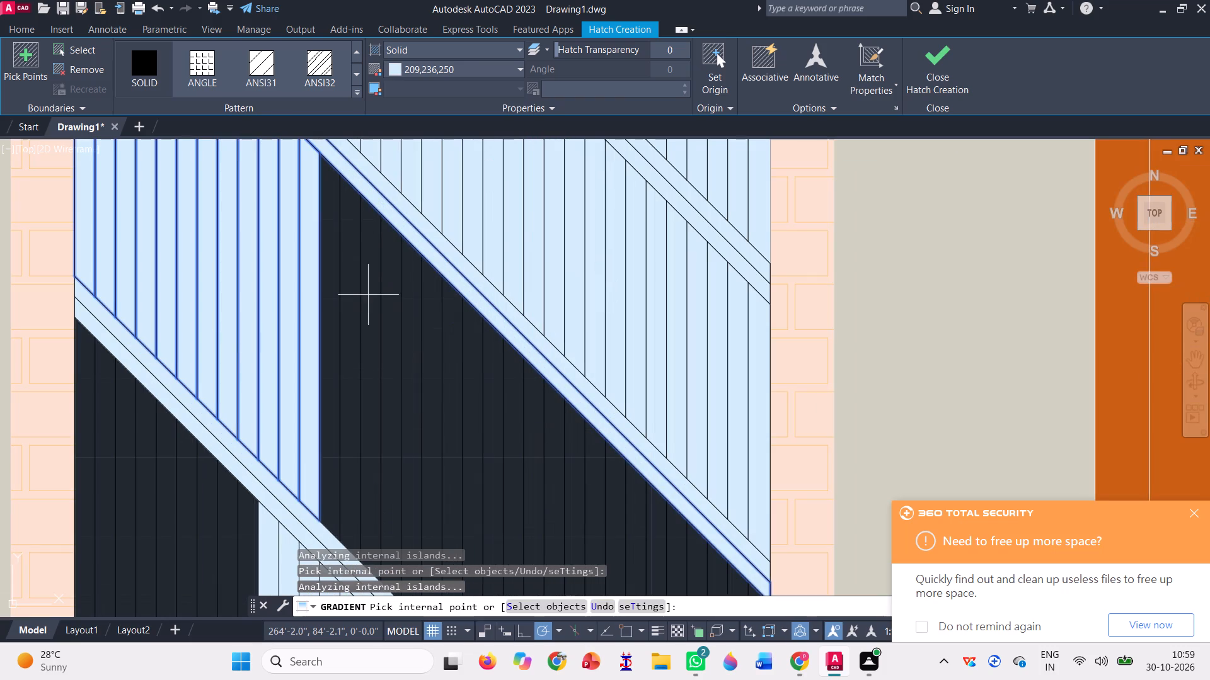
pyautogui.click(330, 263)
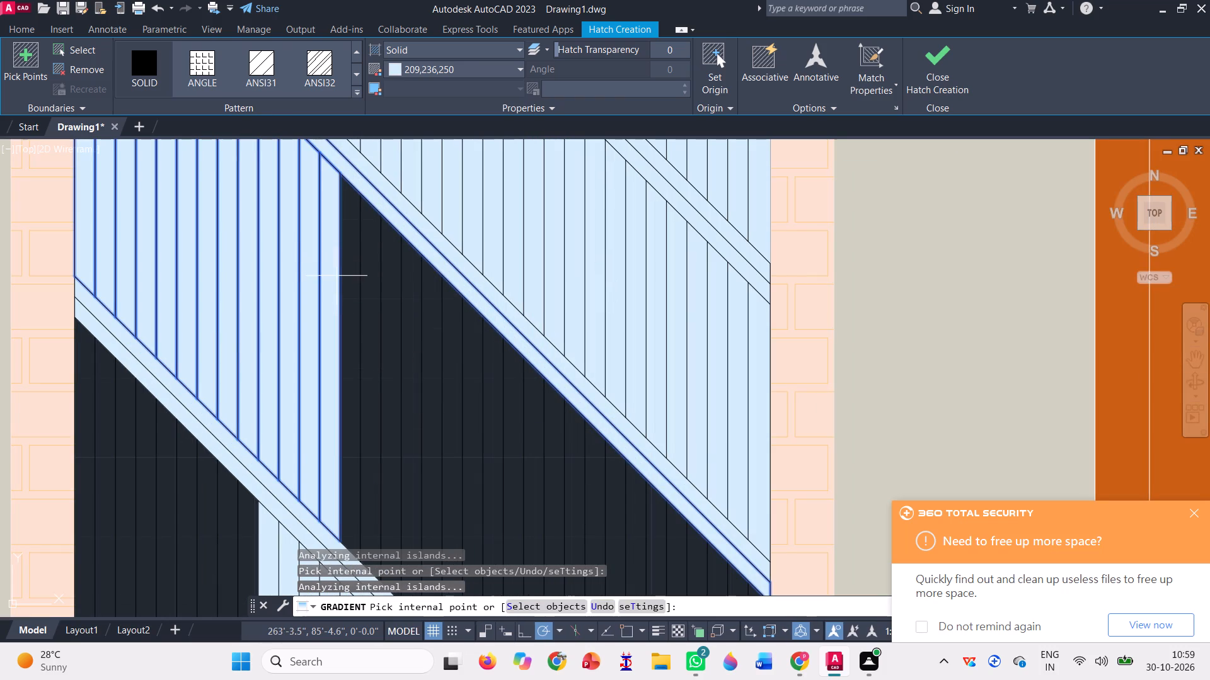
pyautogui.click(352, 293)
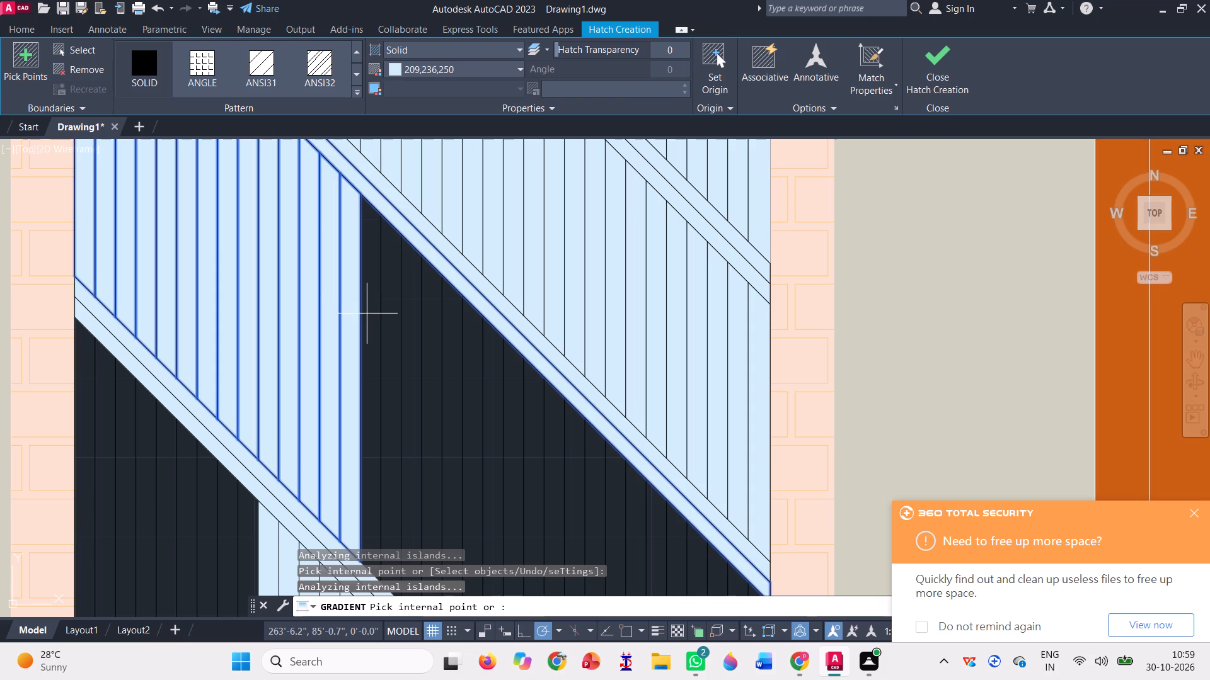
pyautogui.click(377, 322)
pyautogui.click(391, 332)
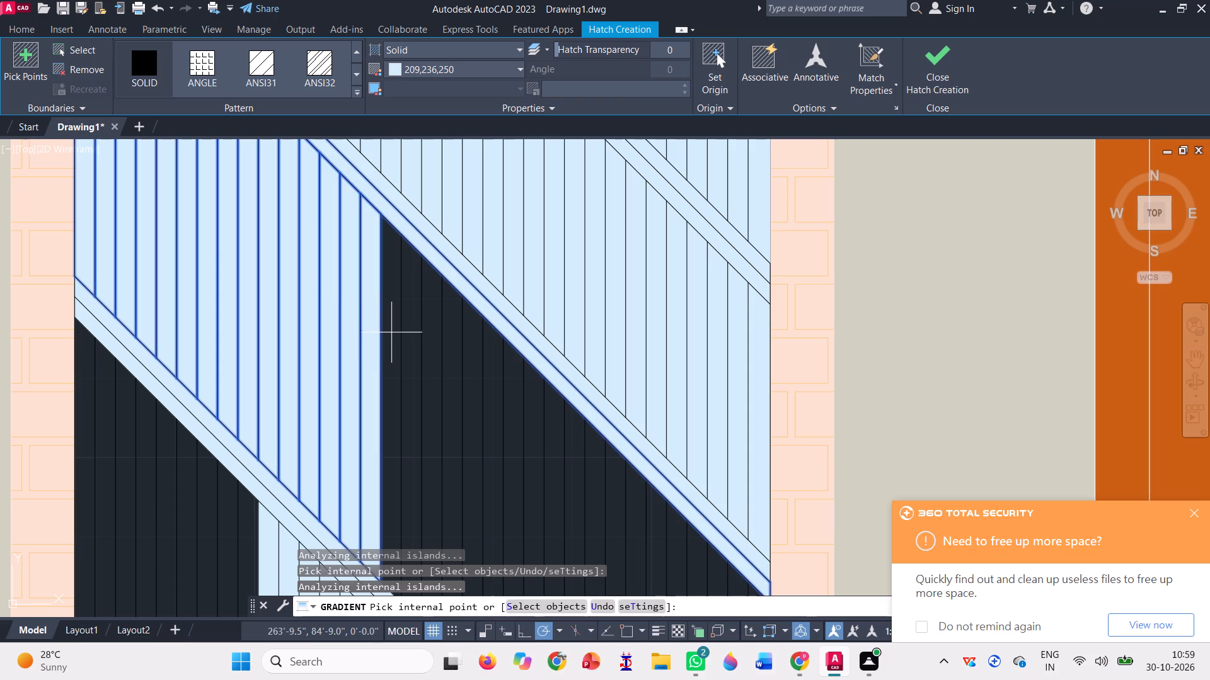
pyautogui.click(420, 358)
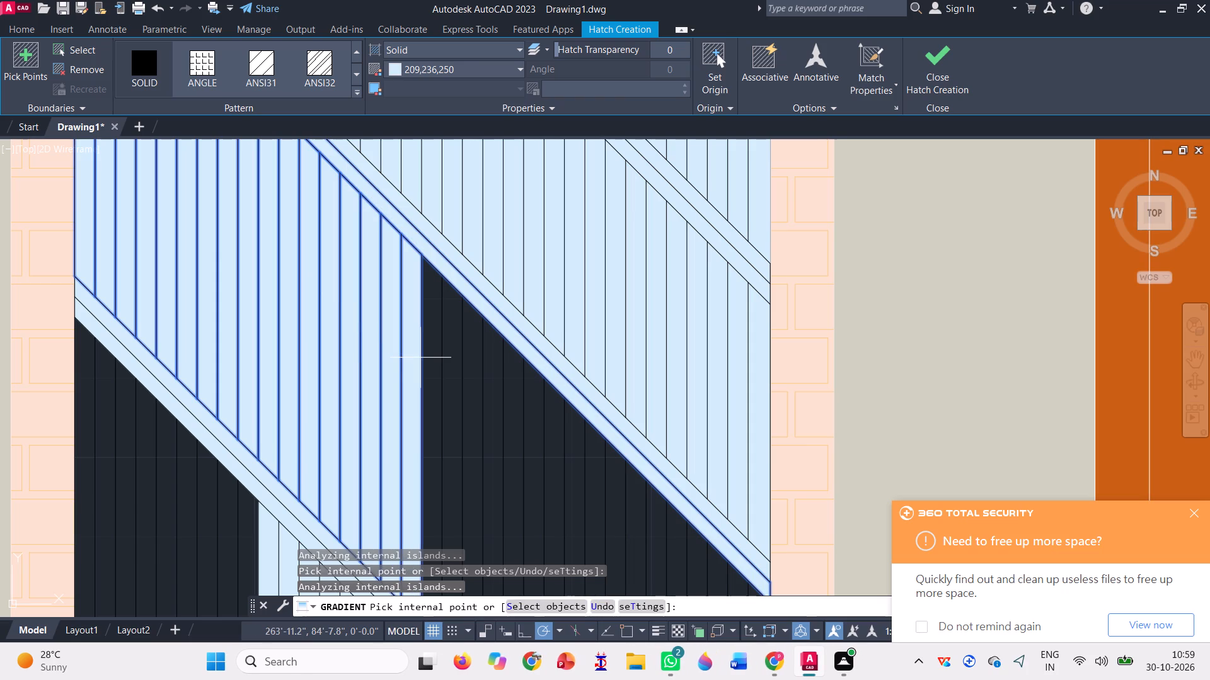
pyautogui.click(433, 372)
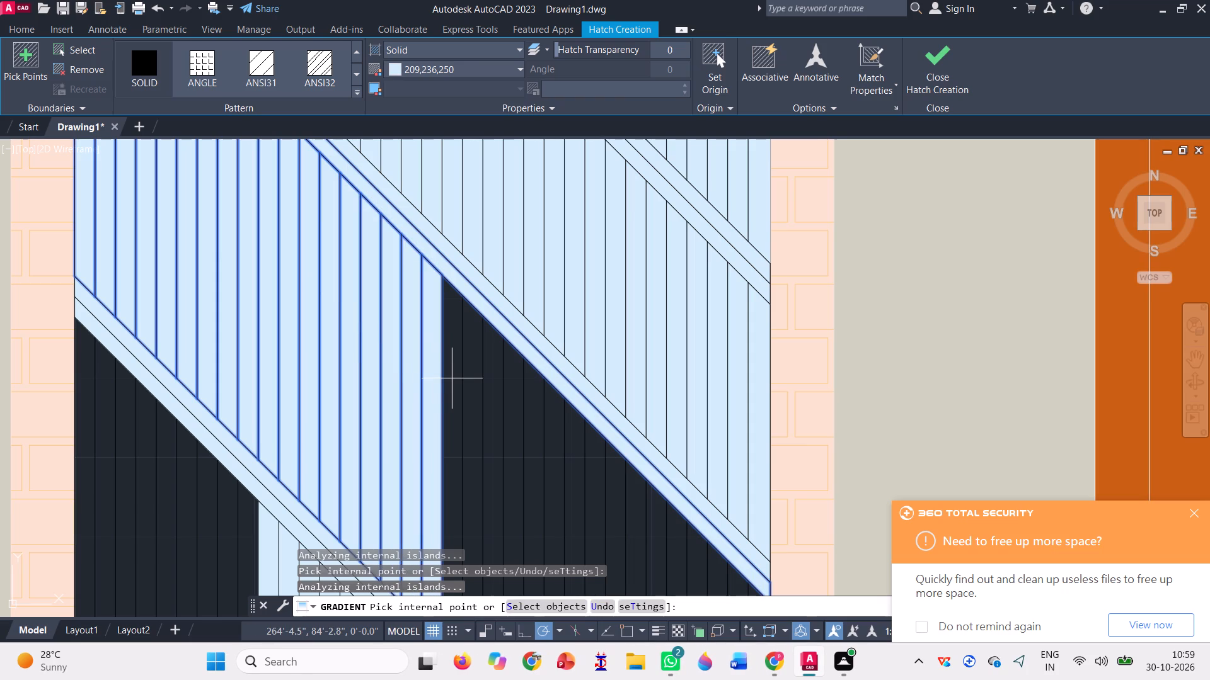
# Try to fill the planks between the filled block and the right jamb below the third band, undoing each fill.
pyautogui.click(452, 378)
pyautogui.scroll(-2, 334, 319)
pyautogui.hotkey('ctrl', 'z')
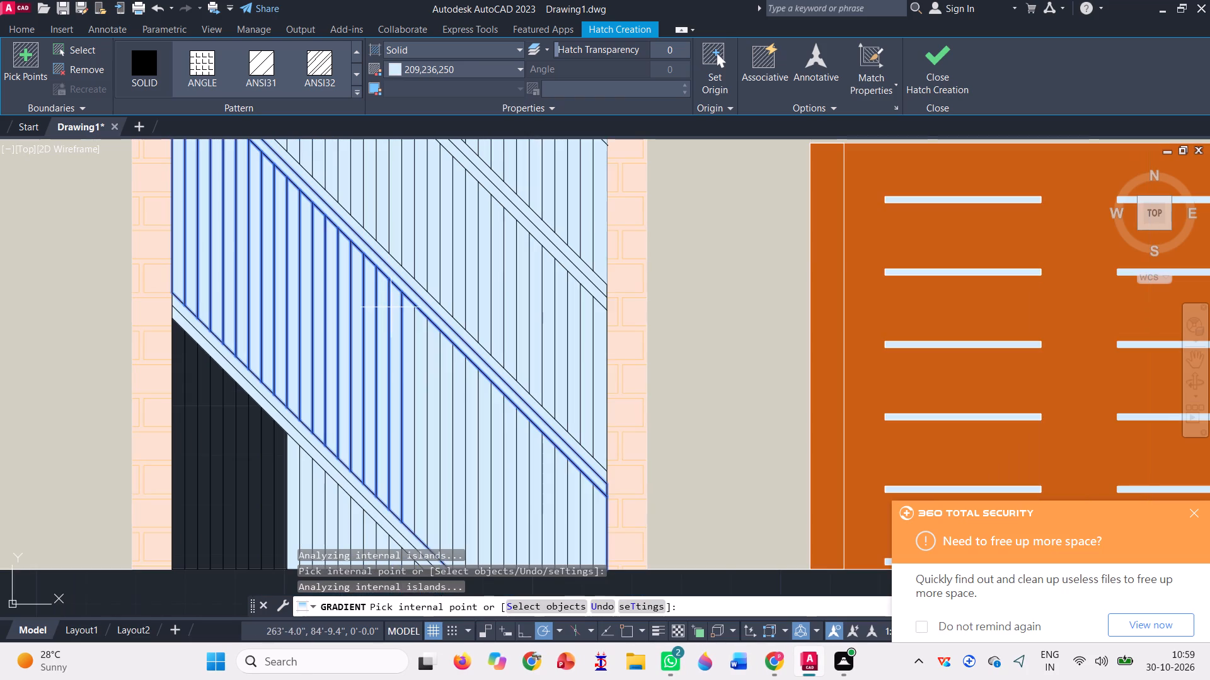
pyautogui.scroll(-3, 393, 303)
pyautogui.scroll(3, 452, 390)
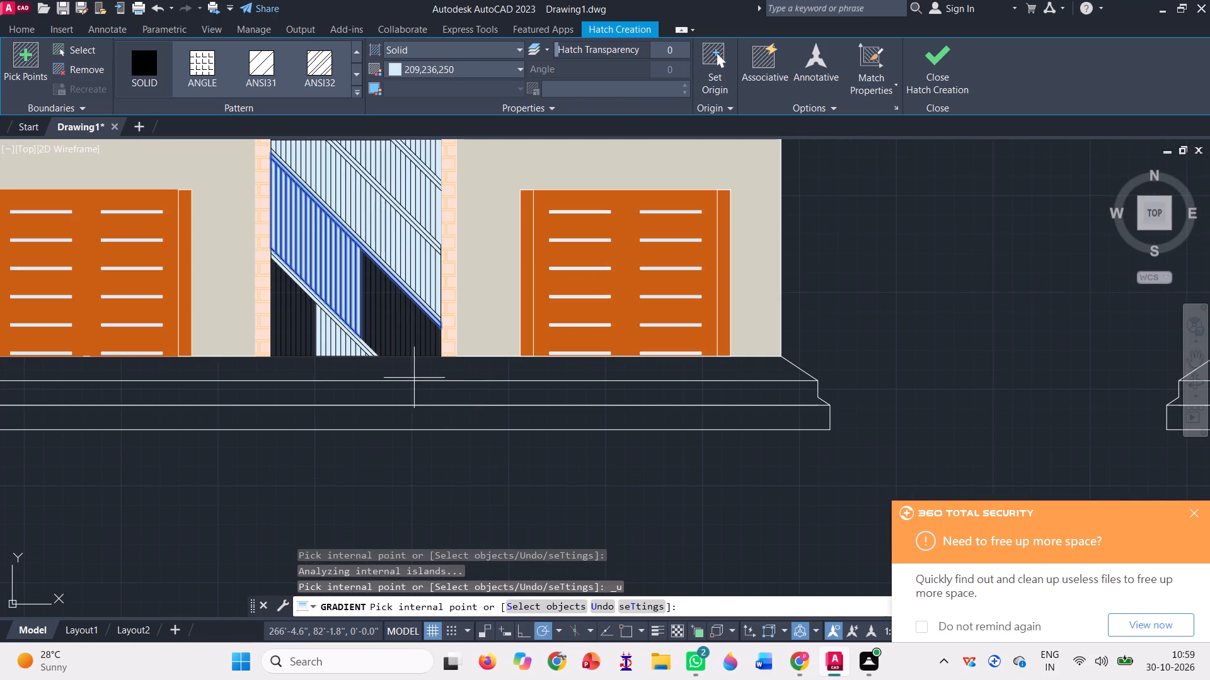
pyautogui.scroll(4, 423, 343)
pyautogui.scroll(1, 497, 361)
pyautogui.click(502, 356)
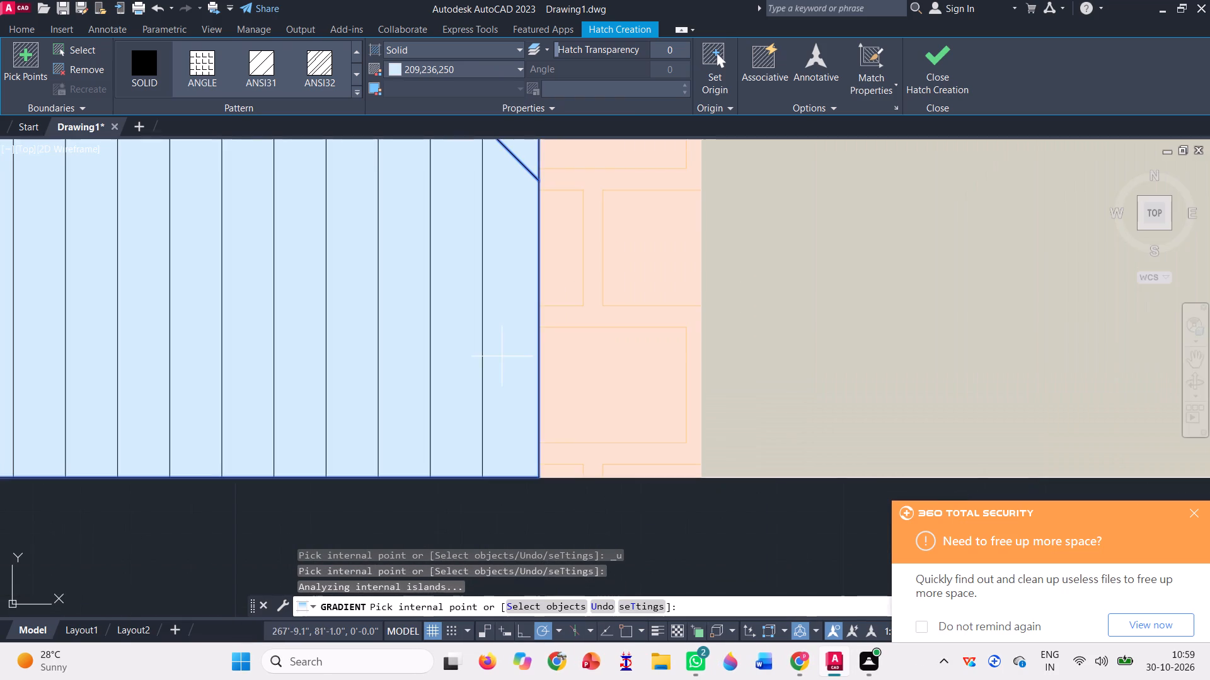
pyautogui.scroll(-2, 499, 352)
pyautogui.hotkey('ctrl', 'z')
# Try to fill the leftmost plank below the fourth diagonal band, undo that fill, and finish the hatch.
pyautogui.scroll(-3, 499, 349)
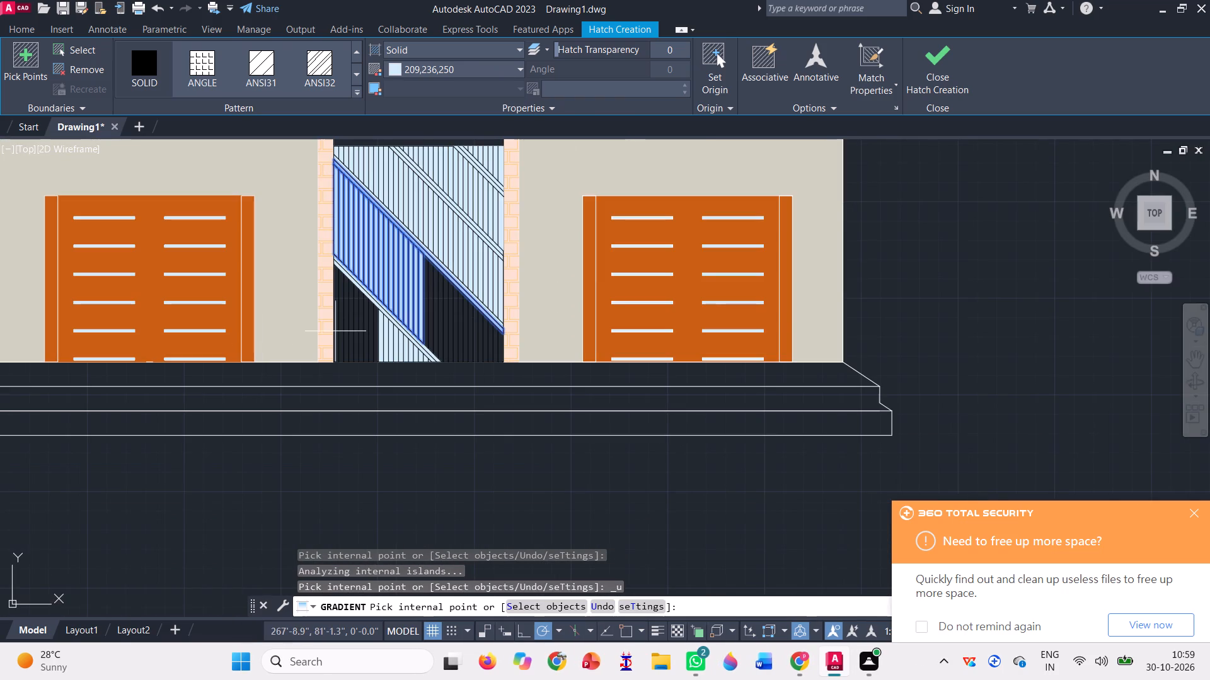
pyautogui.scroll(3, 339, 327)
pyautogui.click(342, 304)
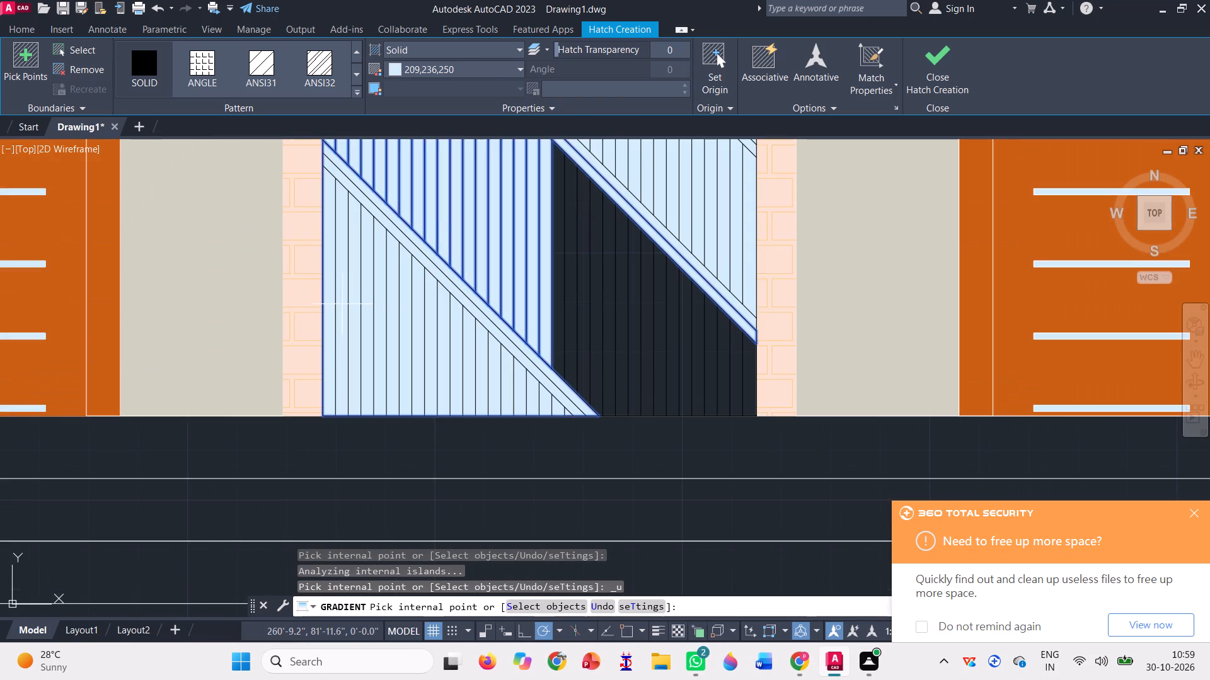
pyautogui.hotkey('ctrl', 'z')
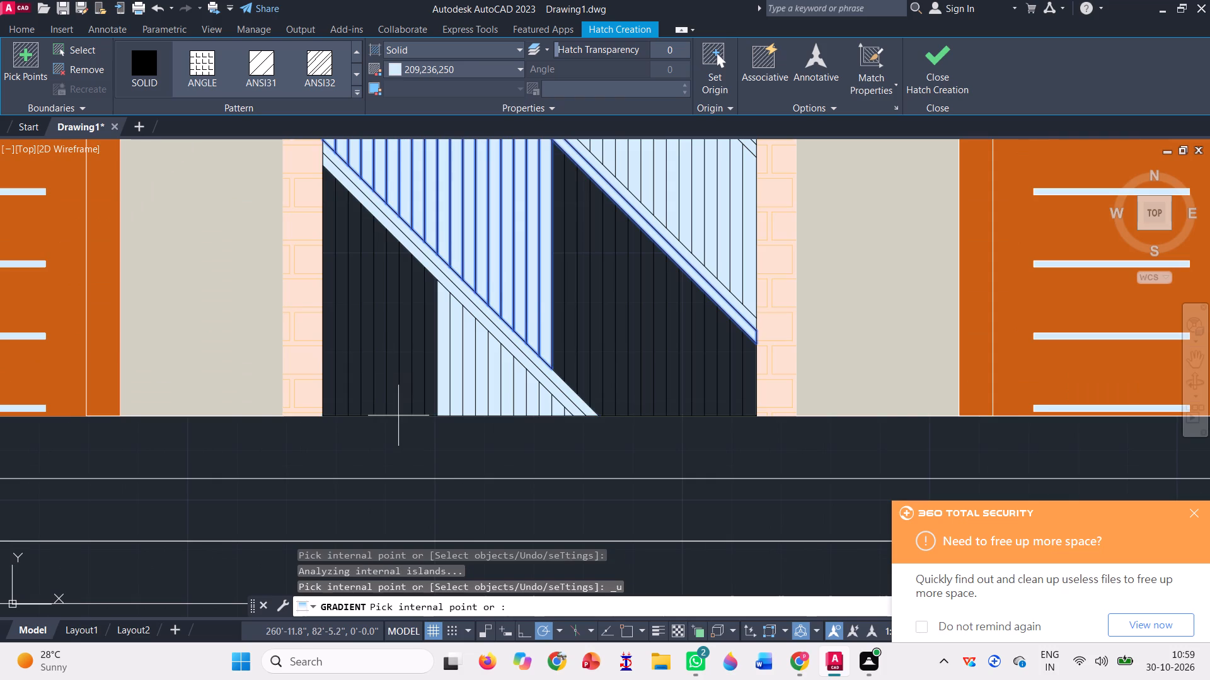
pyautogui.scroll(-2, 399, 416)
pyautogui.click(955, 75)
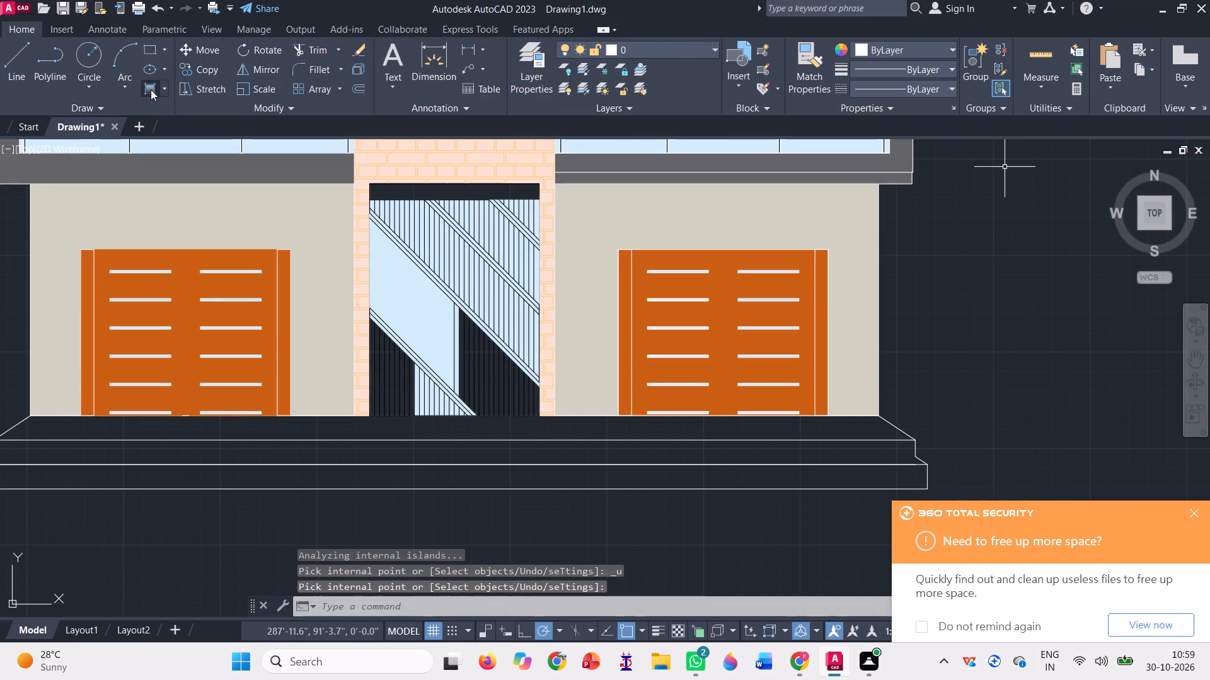
# Start a solid 209,236,250 hatch and fill eight planks below the third diagonal band, from the right jamb leftward.
pyautogui.click(151, 89)
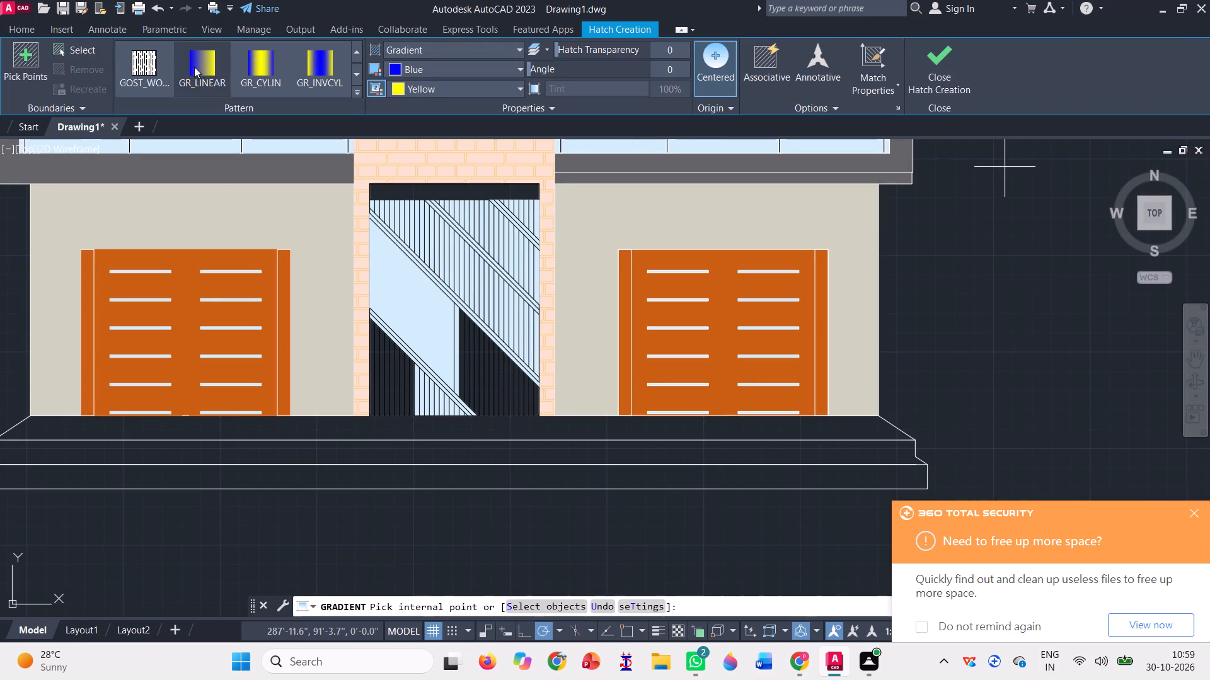
pyautogui.scroll(16, 197, 69)
pyautogui.click(152, 76)
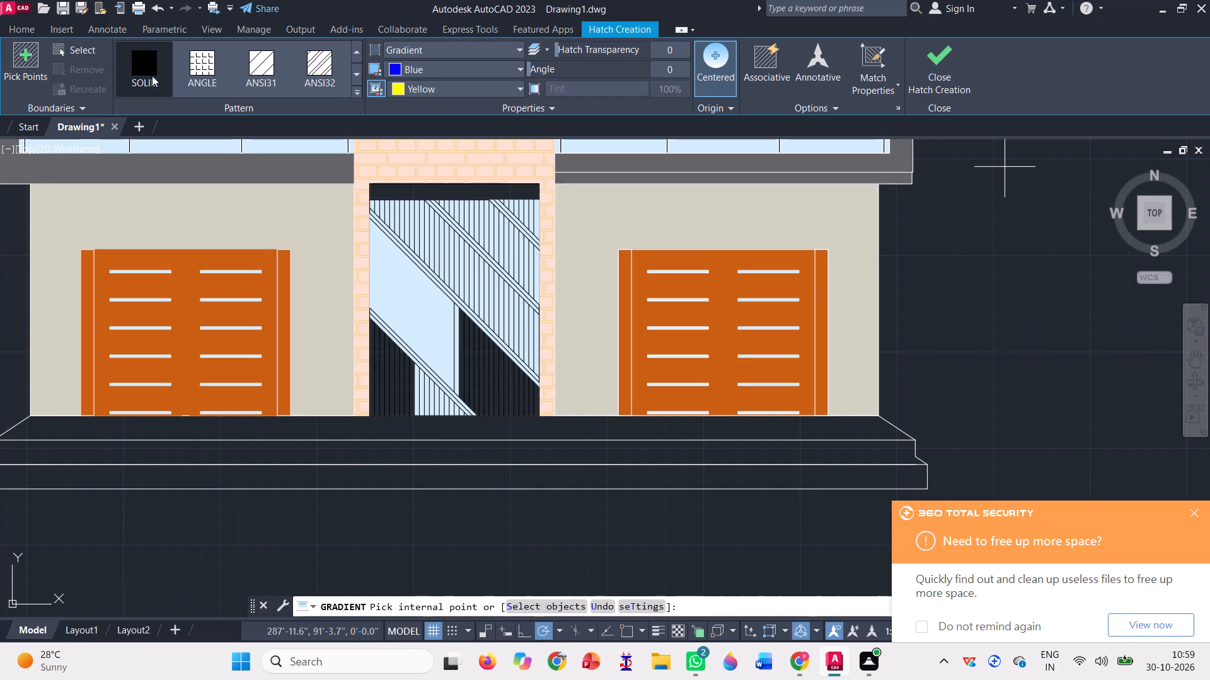
pyautogui.scroll(3, 514, 395)
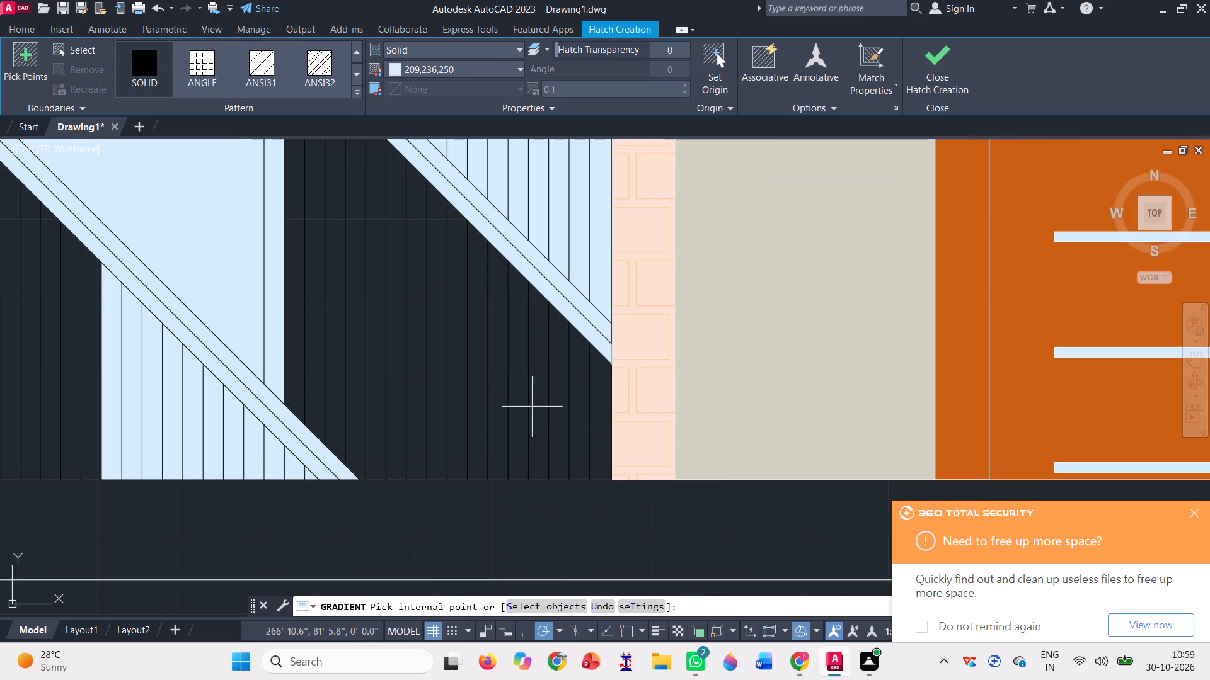
pyautogui.click(603, 429)
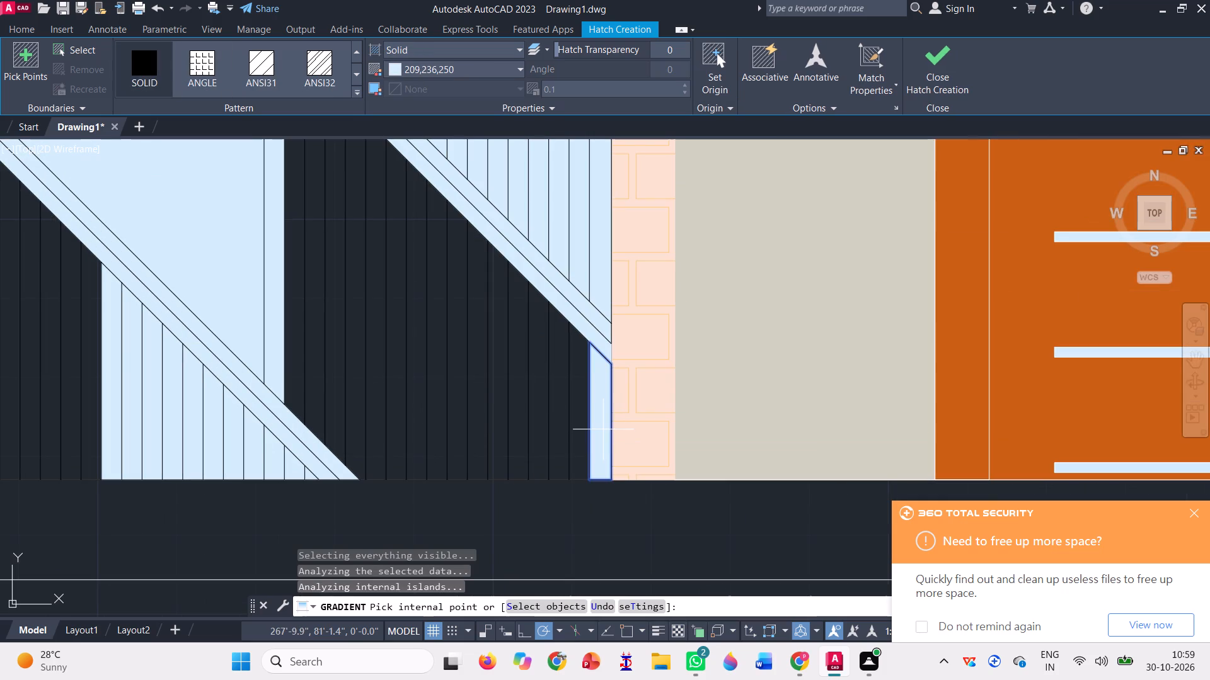
pyautogui.scroll(3, 597, 434)
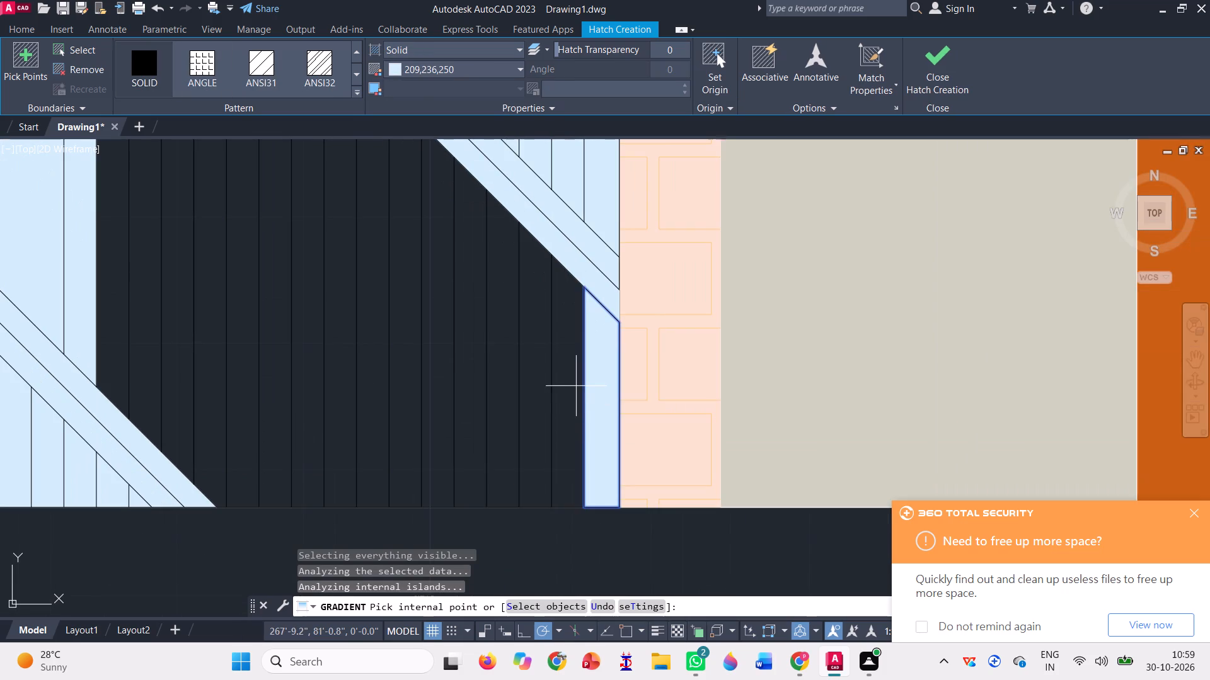
pyautogui.click(573, 384)
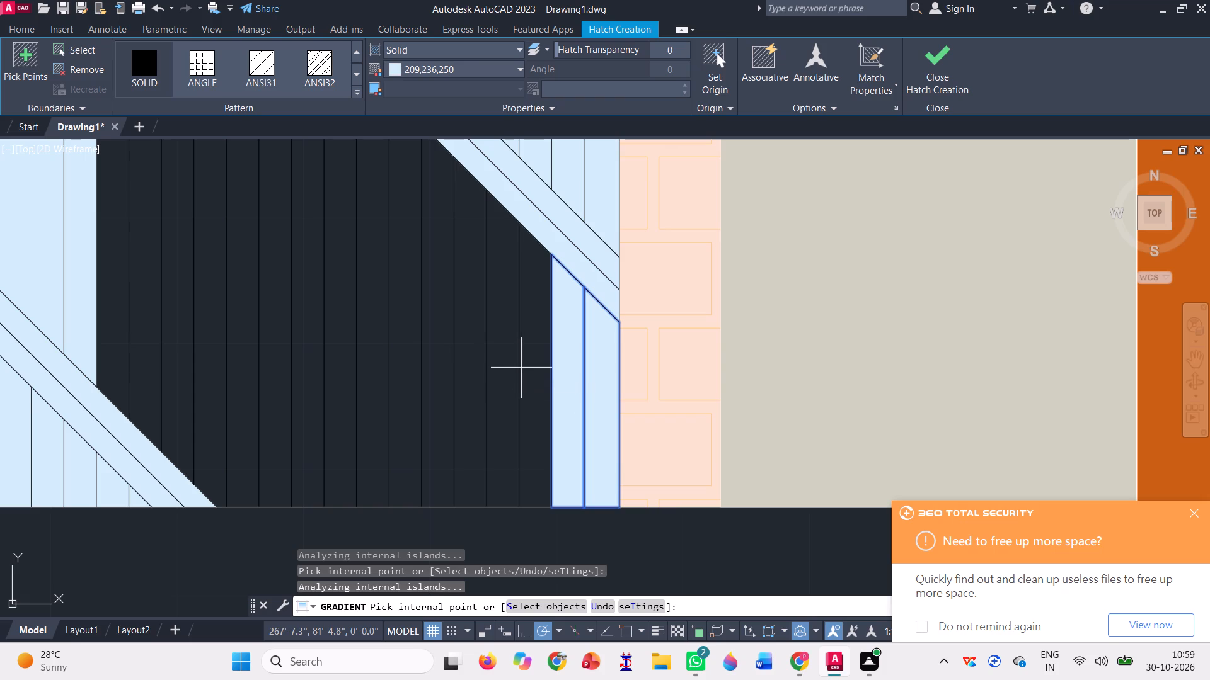
pyautogui.click(538, 383)
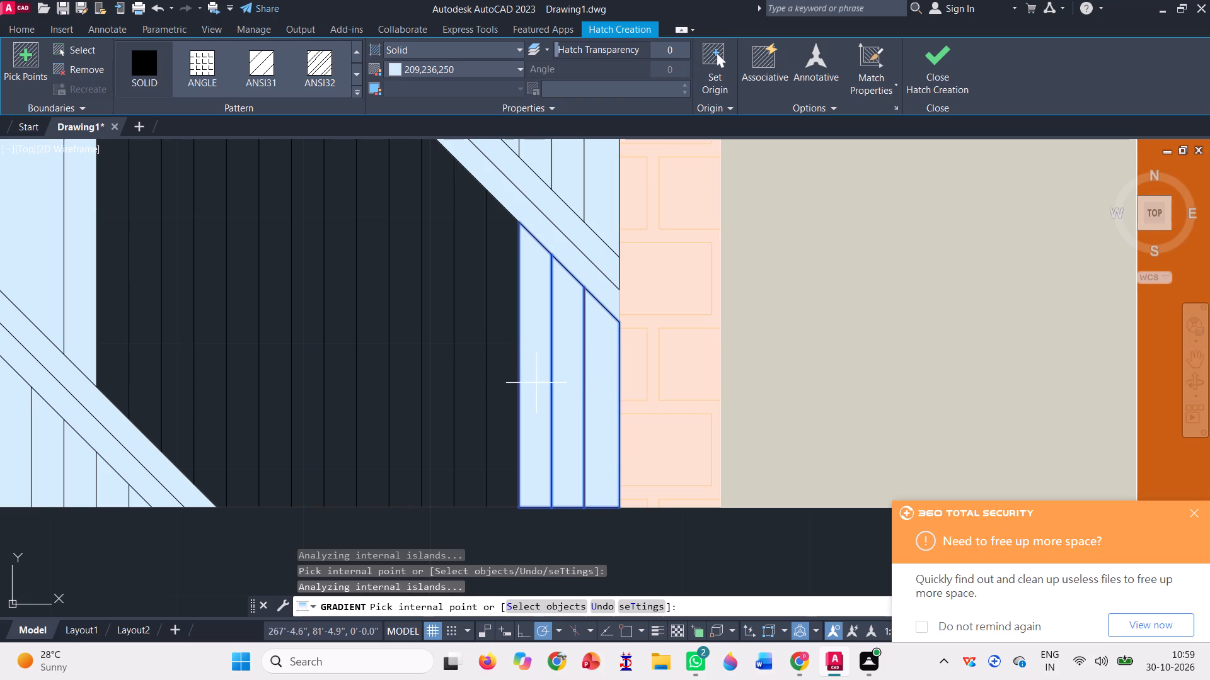
pyautogui.click(510, 347)
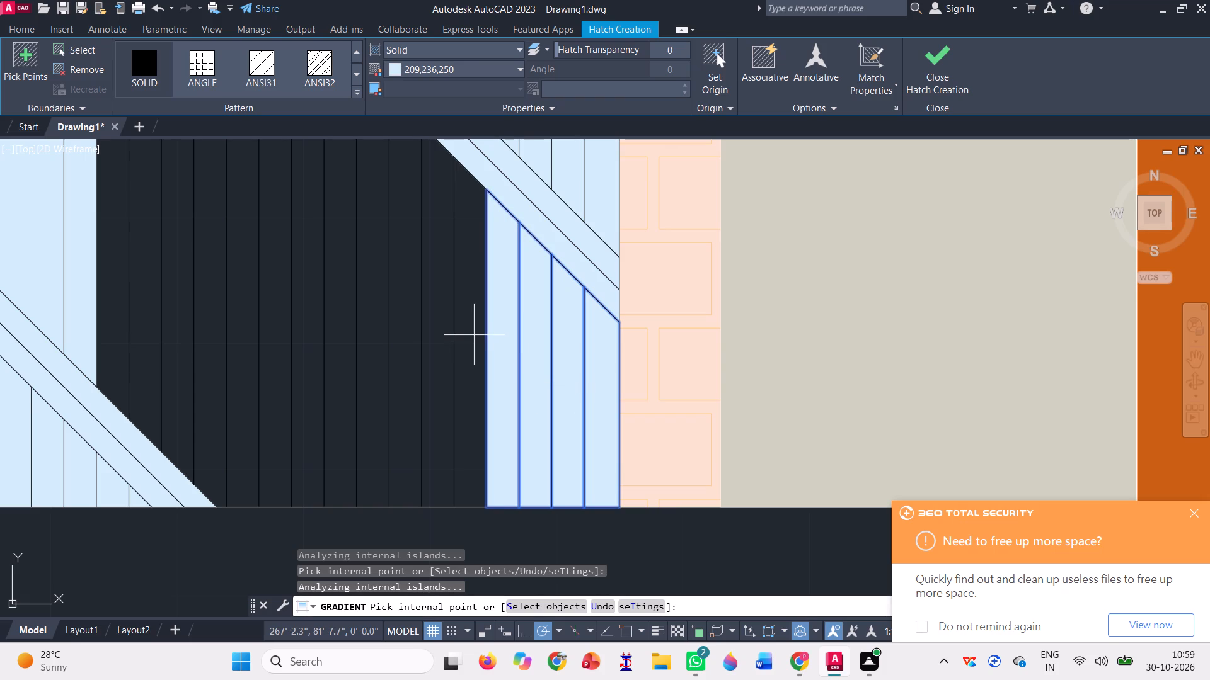
pyautogui.click(469, 330)
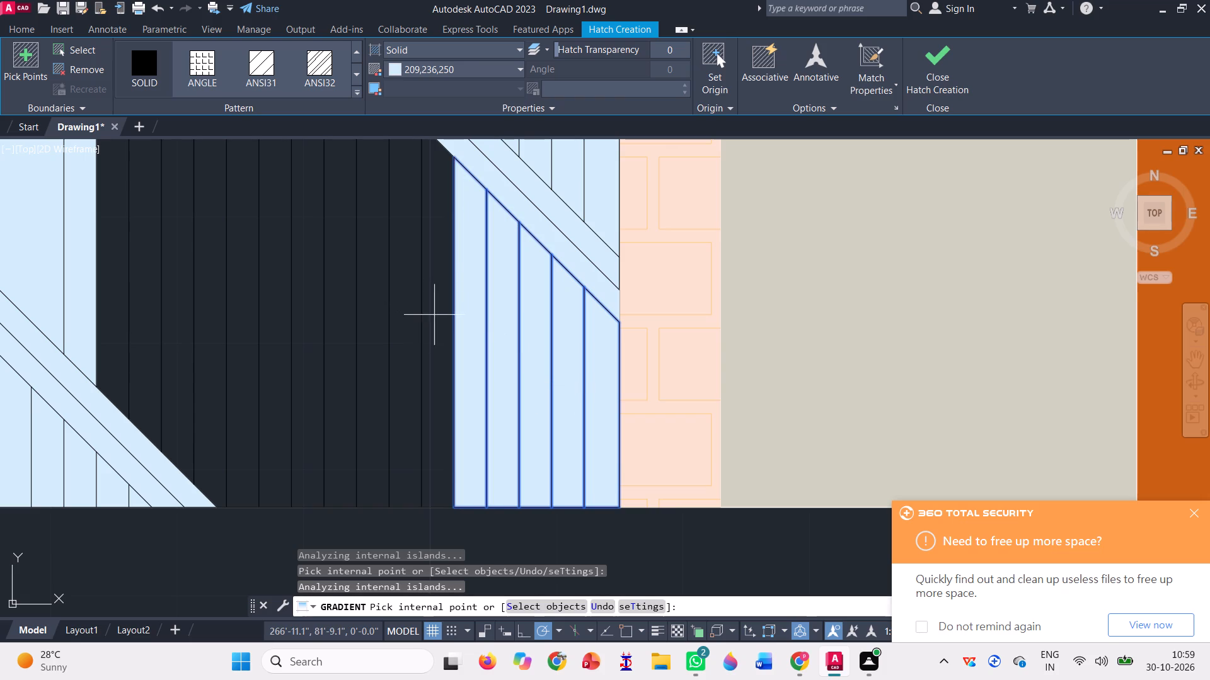
pyautogui.click(435, 315)
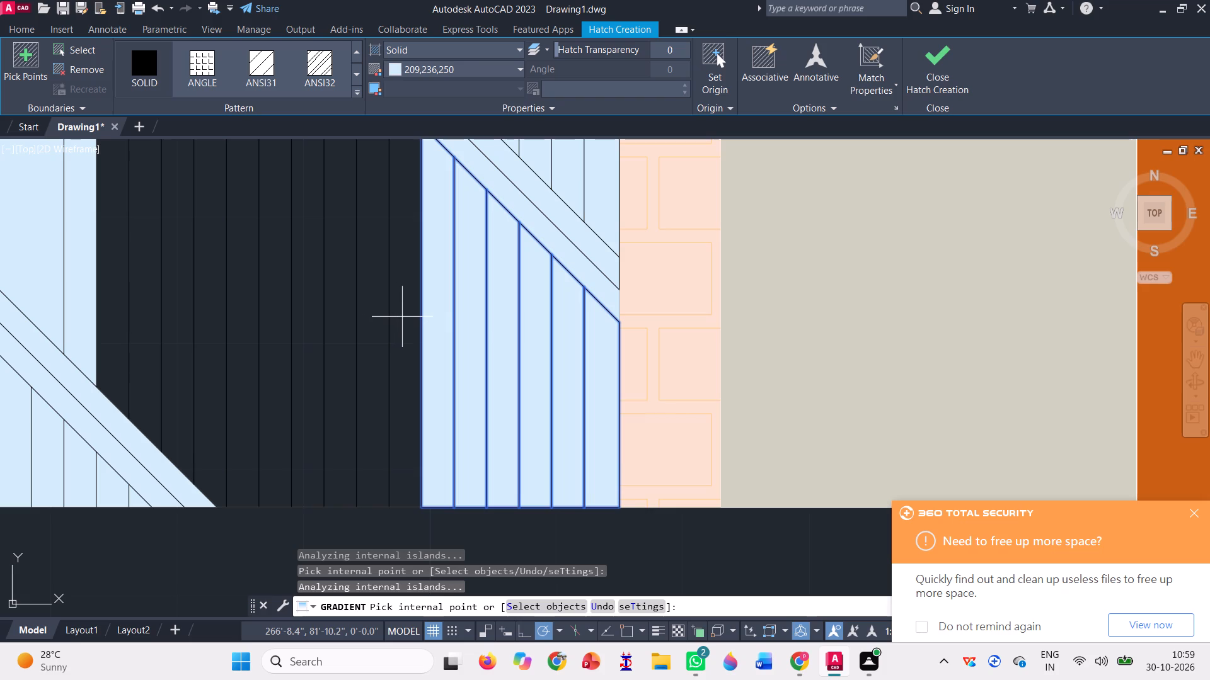
pyautogui.click(403, 317)
pyautogui.click(376, 302)
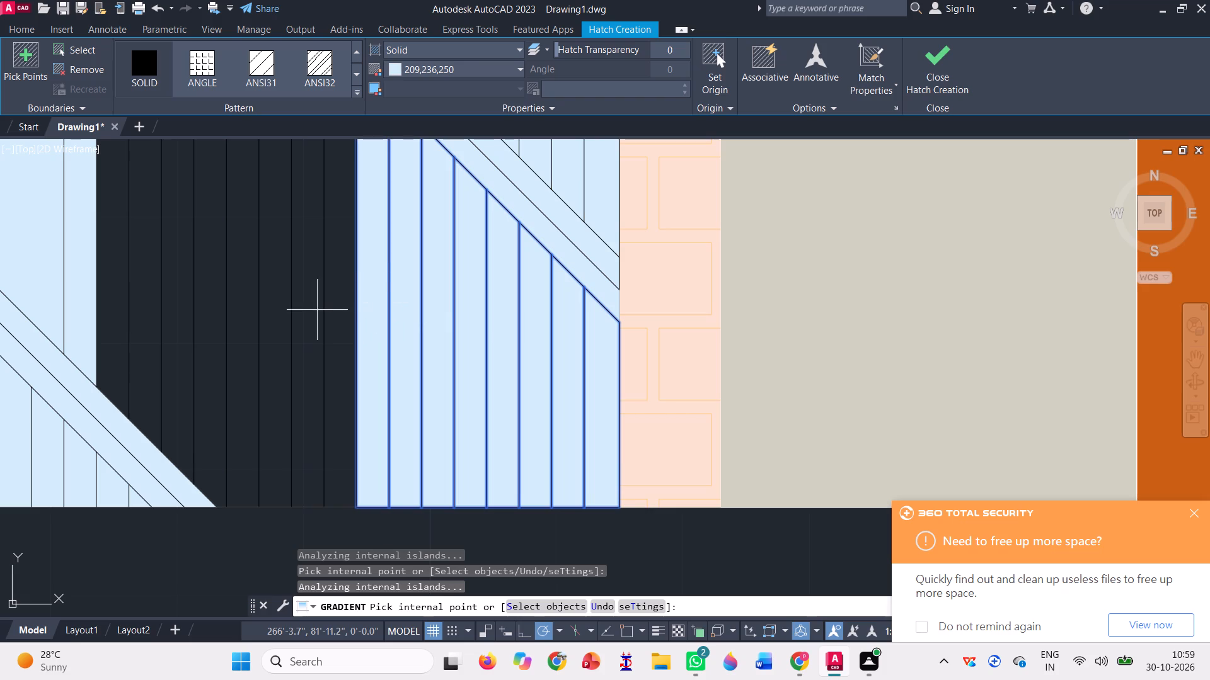
# Fill eight more planks leftward between the third and fourth diagonal bands, up to the already filled block.
pyautogui.click(342, 312)
pyautogui.click(311, 298)
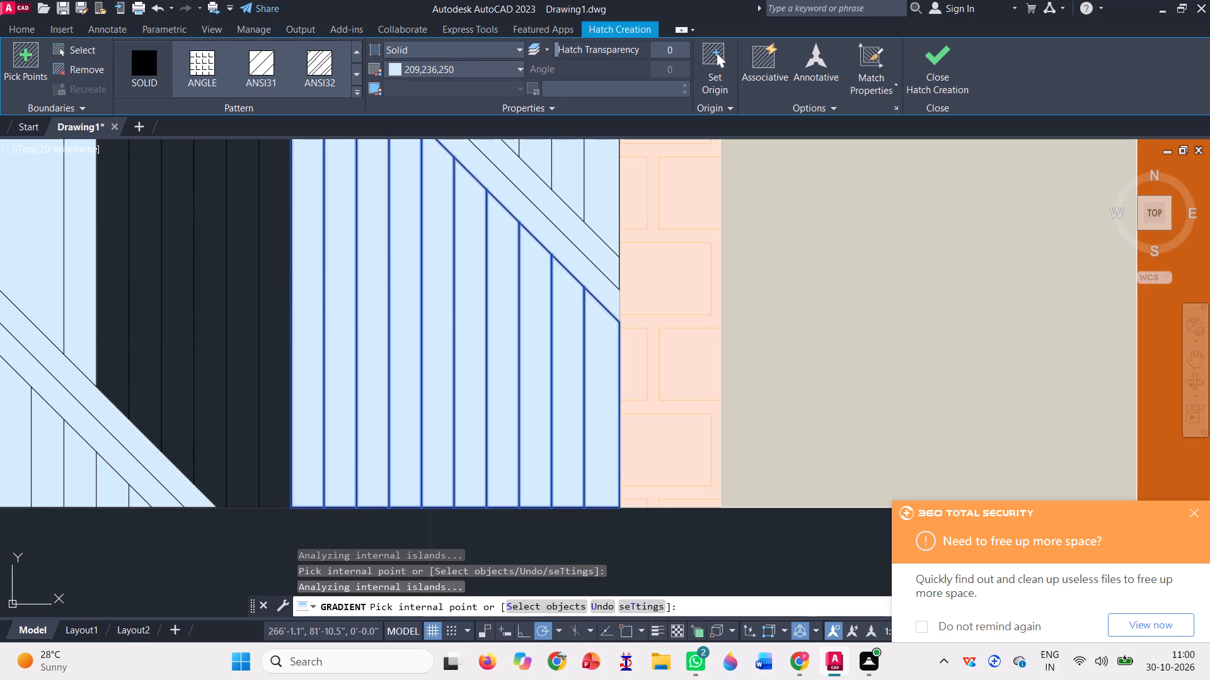
pyautogui.click(273, 289)
pyautogui.click(239, 301)
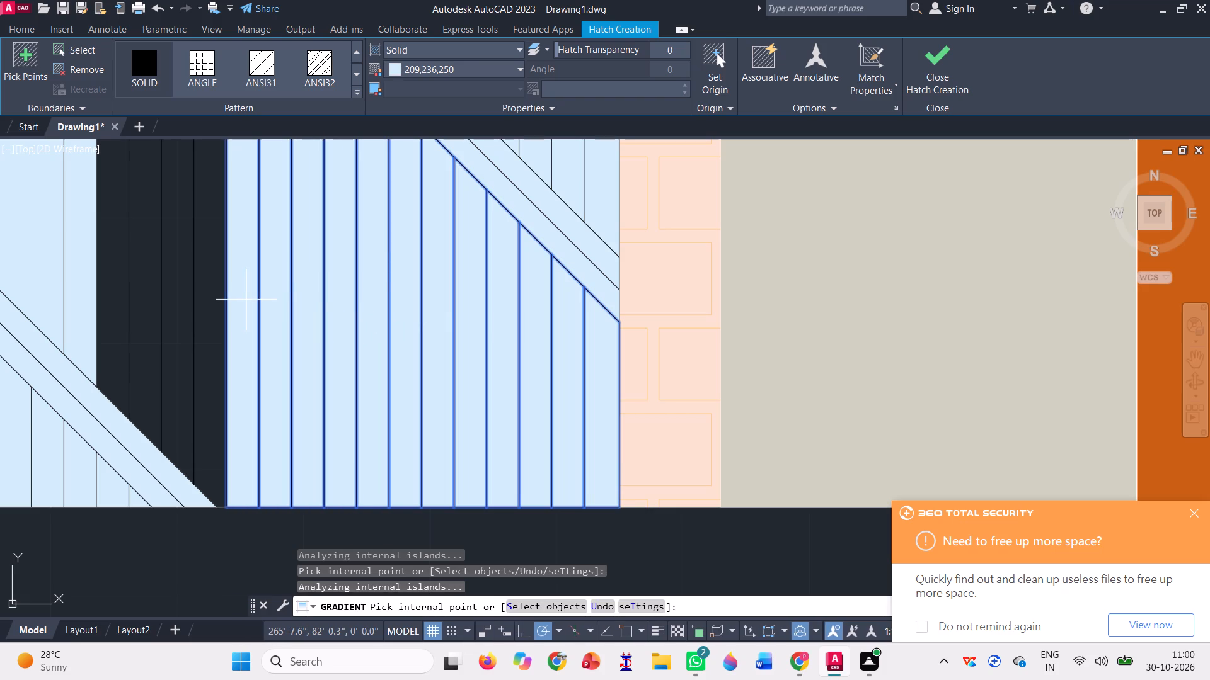
pyautogui.click(208, 307)
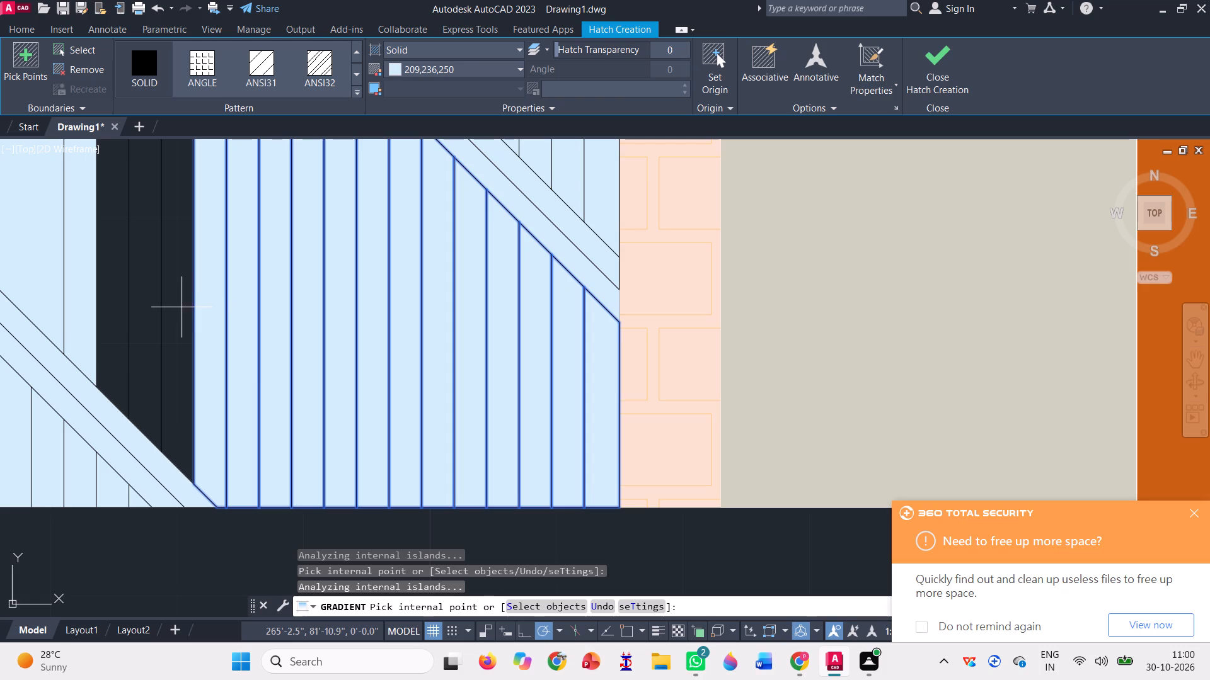
pyautogui.click(181, 305)
pyautogui.click(142, 296)
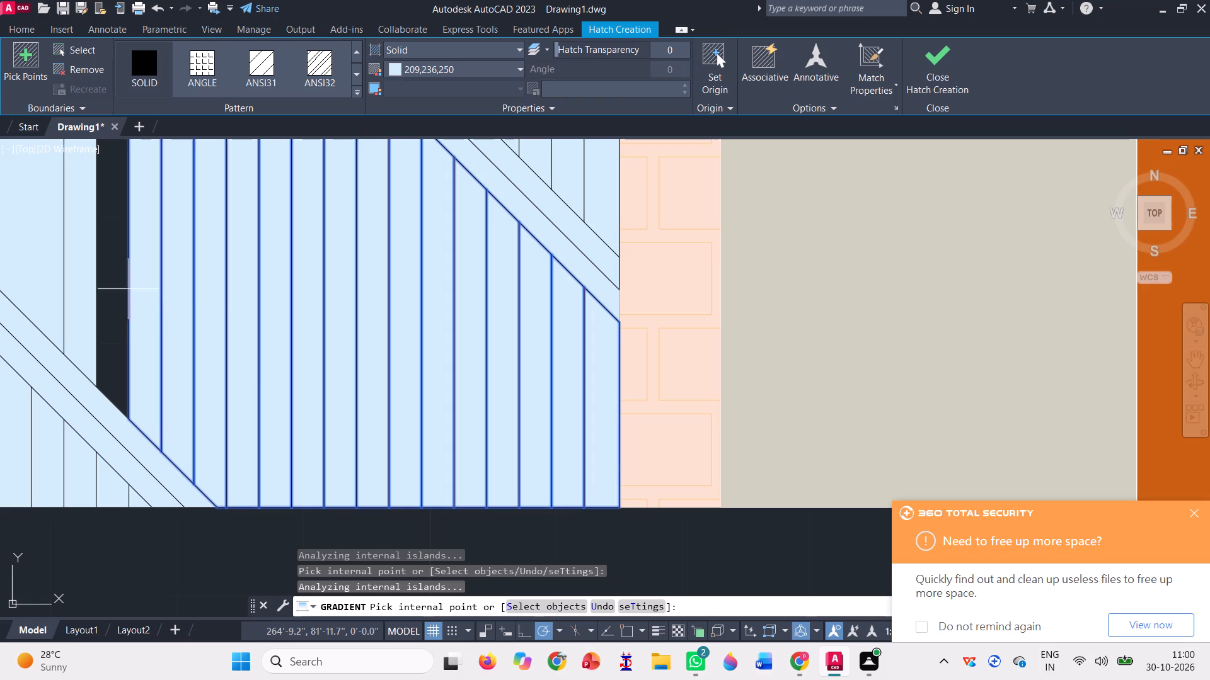
pyautogui.click(118, 283)
# Fill the five planks below the fourth diagonal band immediately left of the filled ones with the same solid hatch.
pyautogui.scroll(-2, 269, 324)
pyautogui.scroll(-2, 321, 319)
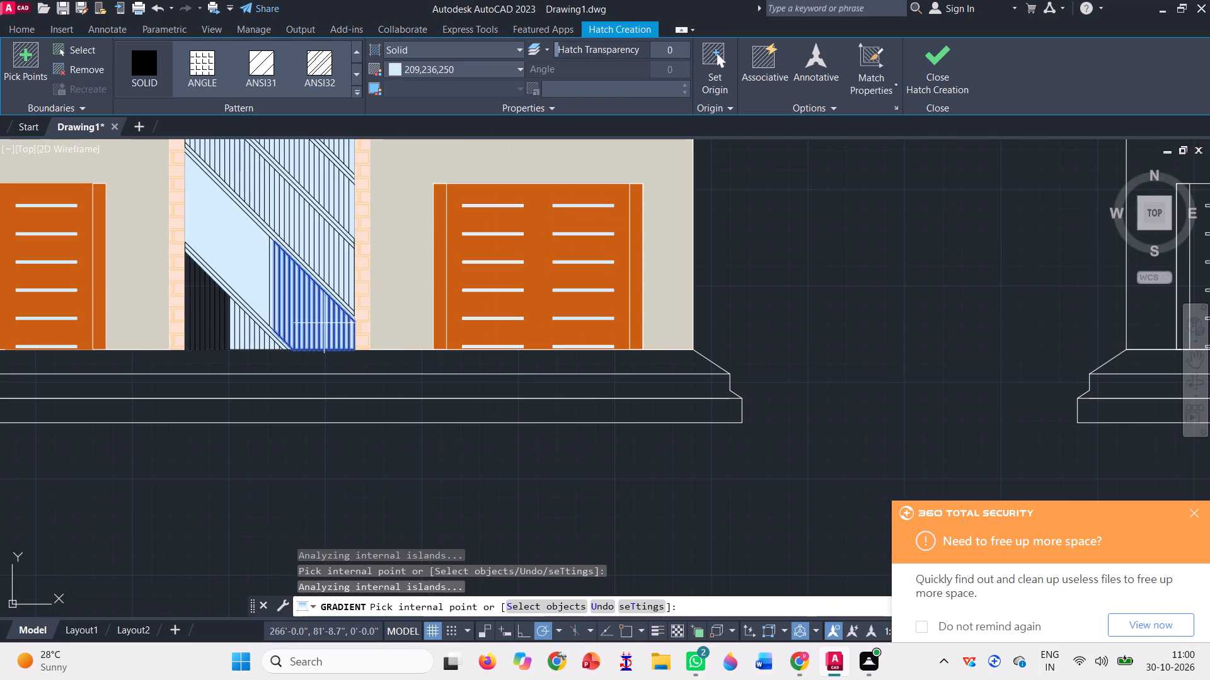
pyautogui.scroll(3, 212, 310)
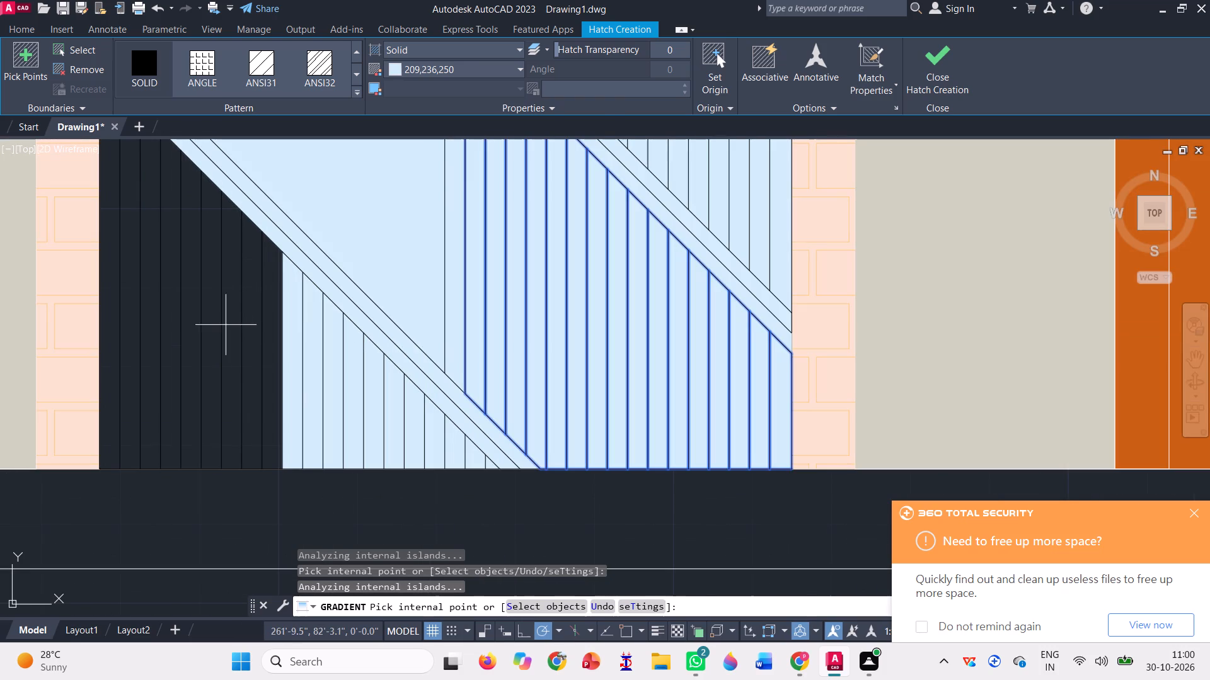
pyautogui.click(255, 345)
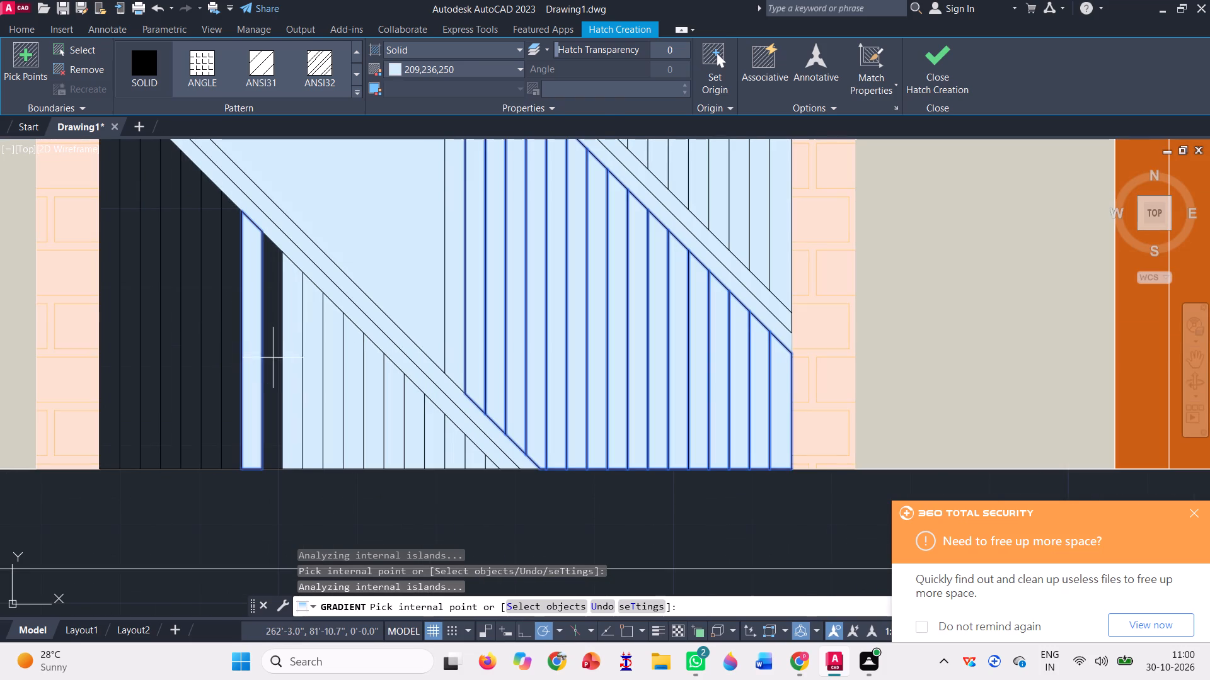
pyautogui.click(273, 358)
pyautogui.click(231, 342)
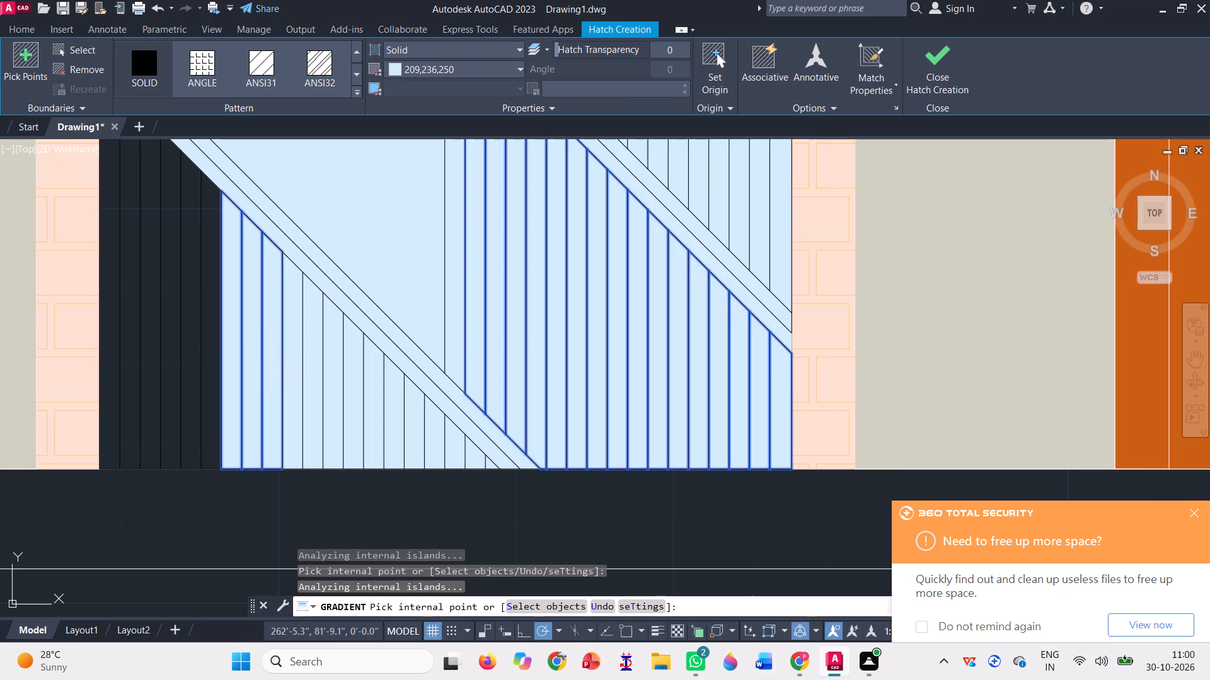
pyautogui.click(213, 331)
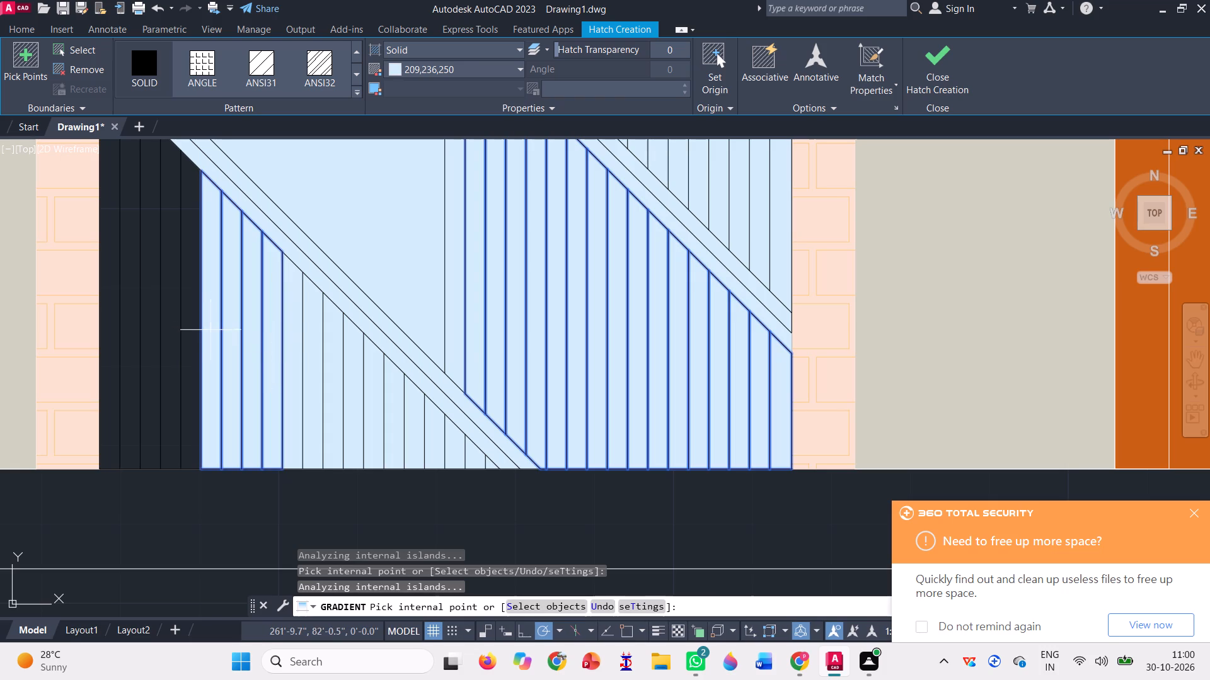
pyautogui.click(190, 319)
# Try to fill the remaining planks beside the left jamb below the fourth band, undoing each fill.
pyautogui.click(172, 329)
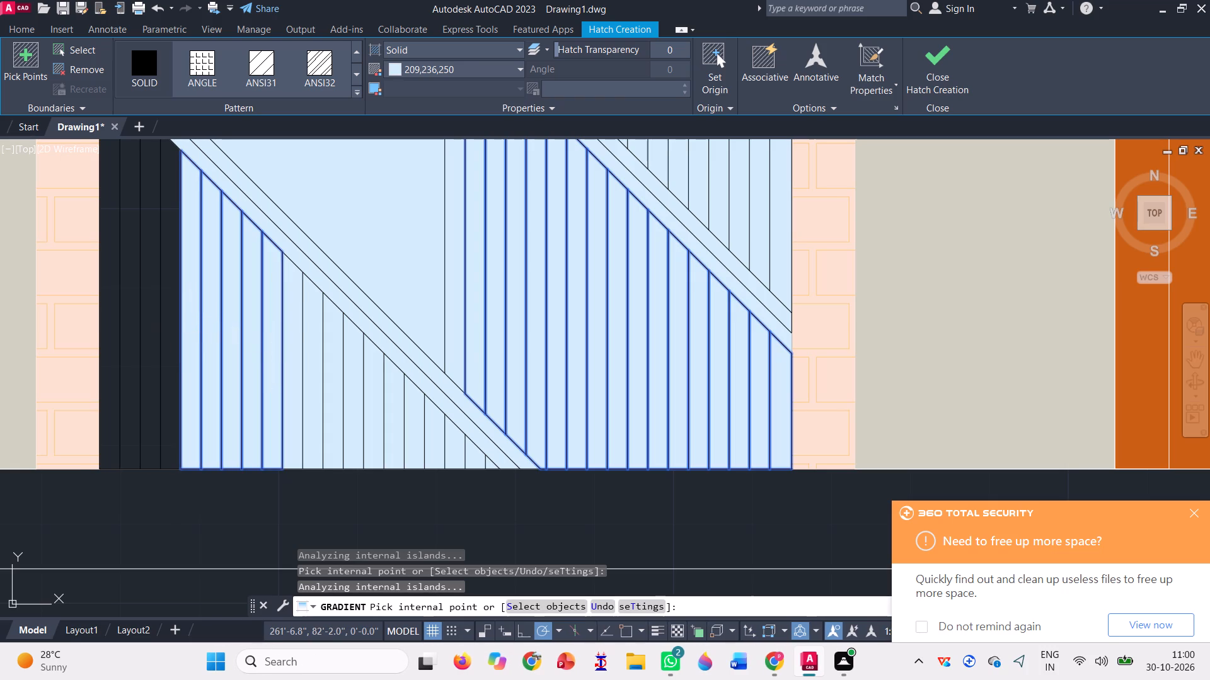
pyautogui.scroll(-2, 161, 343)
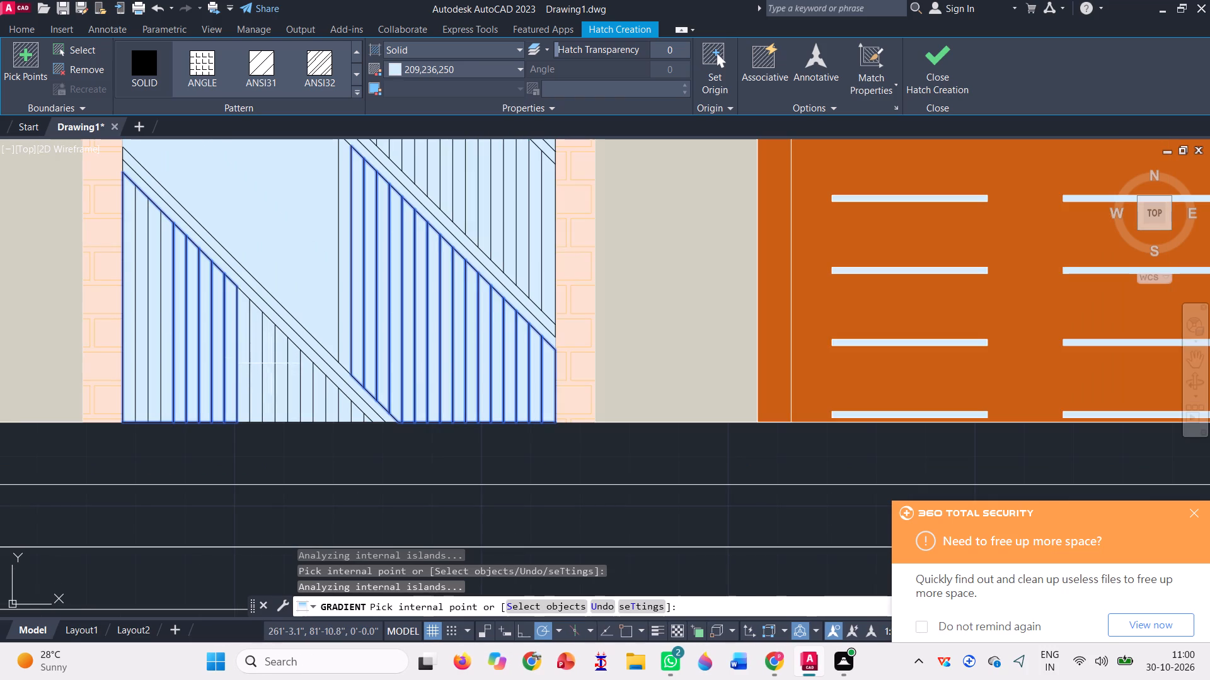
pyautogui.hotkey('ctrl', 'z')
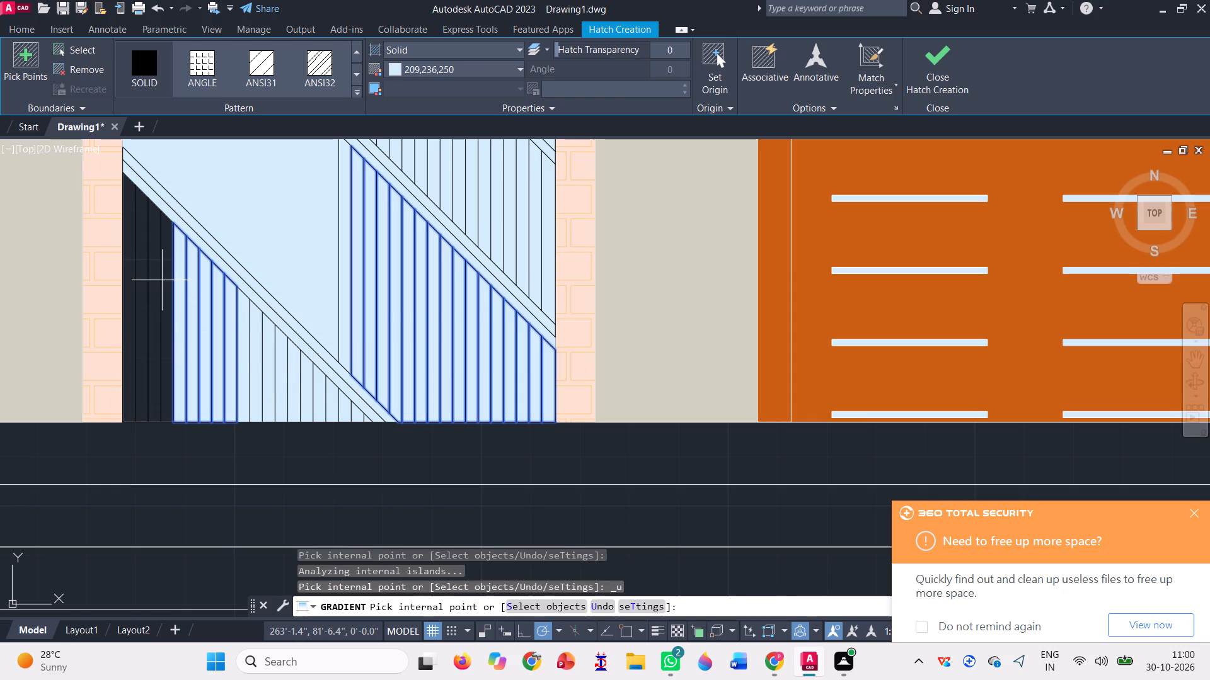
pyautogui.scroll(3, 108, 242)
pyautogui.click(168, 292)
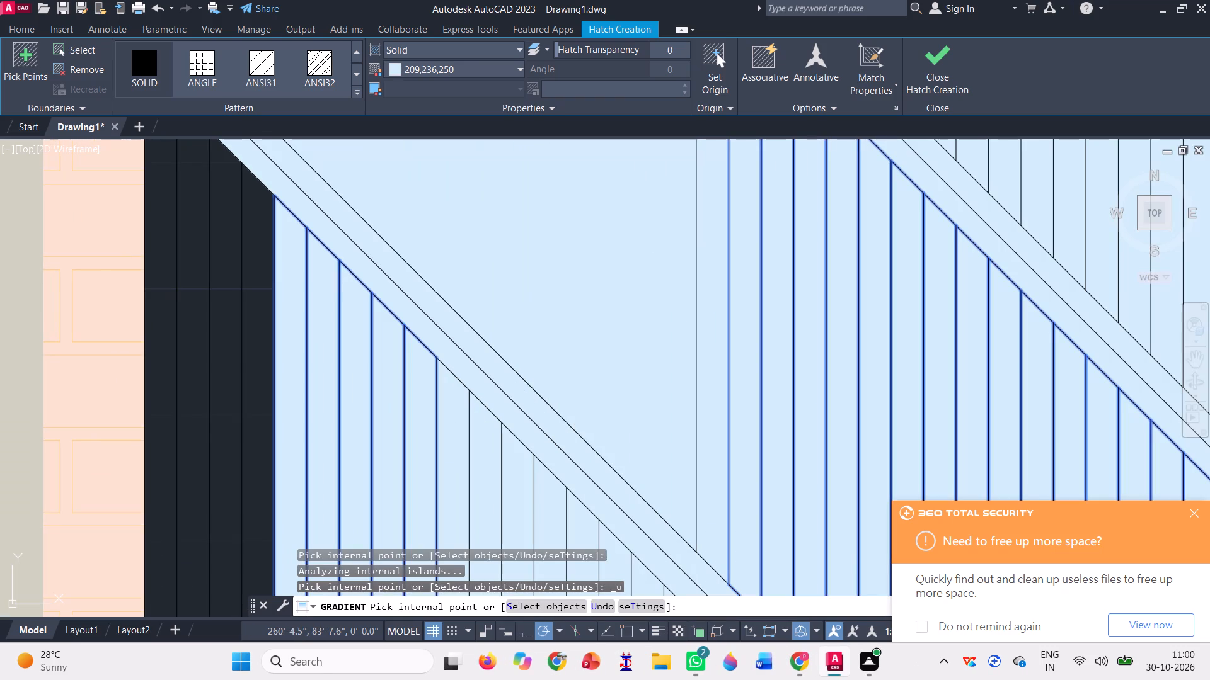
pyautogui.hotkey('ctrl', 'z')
# Finish the solid hatch over the door's lower planks.
pyautogui.scroll(-5, 246, 345)
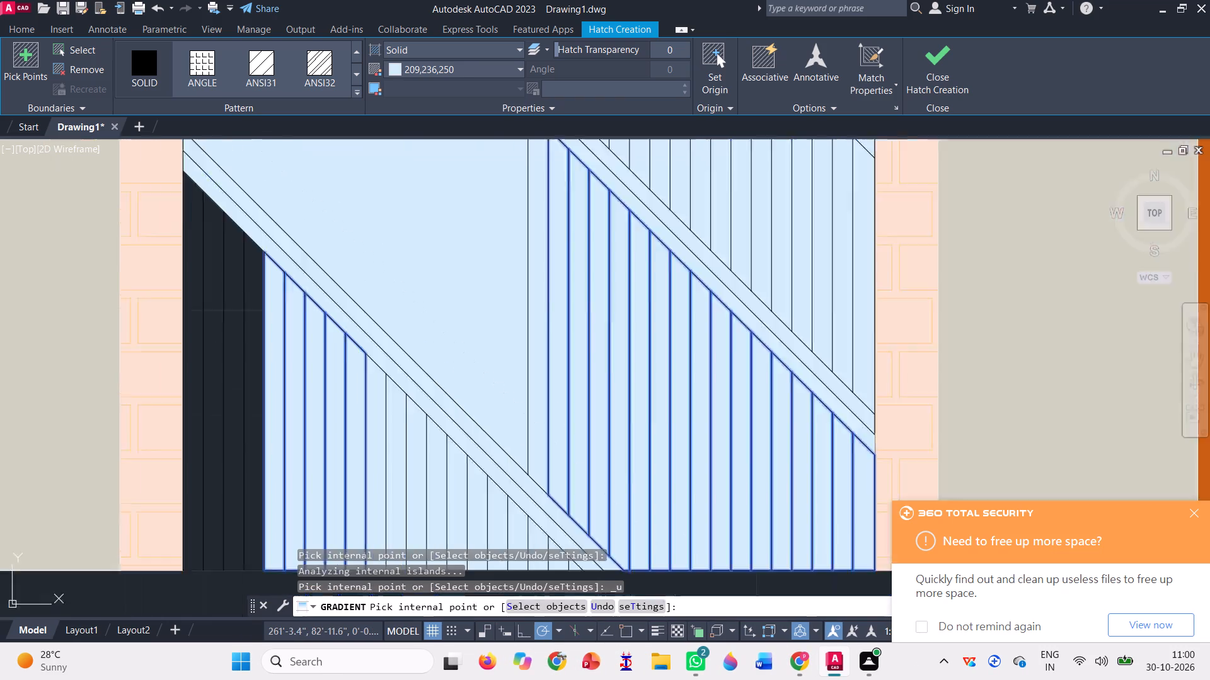
pyautogui.scroll(-2, 238, 303)
pyautogui.click(931, 67)
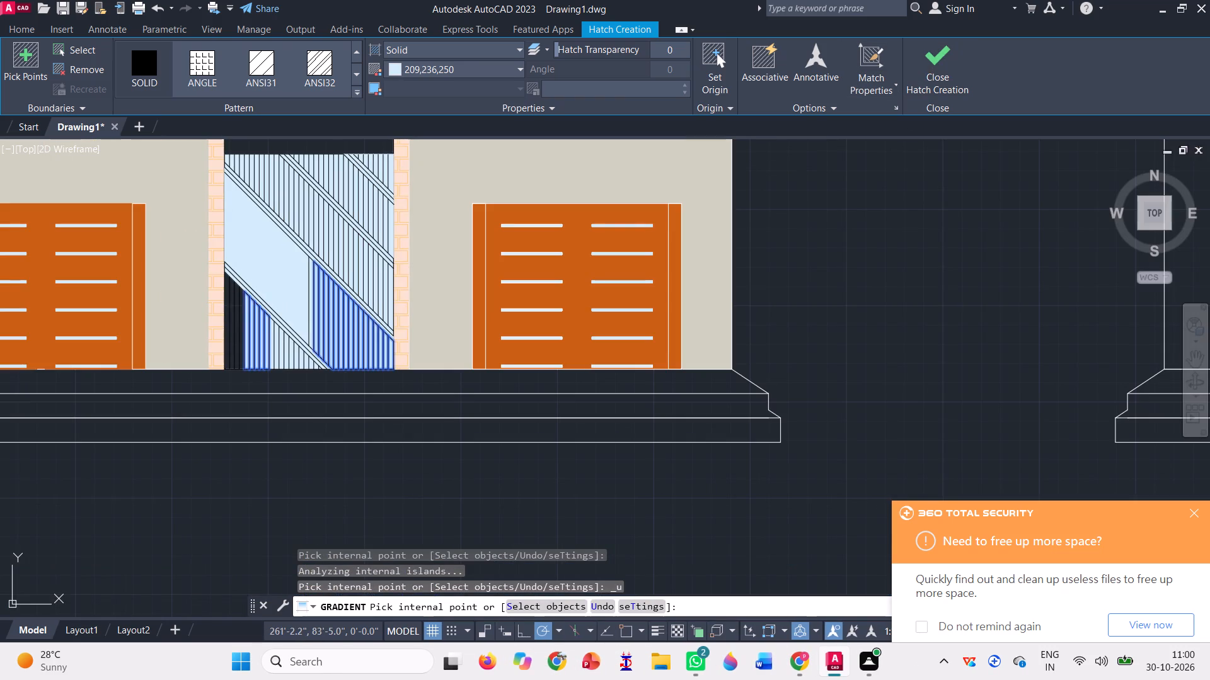
# Delete the light blue hatch covering the left block between the third and fourth diagonal bands and the third band's lower strip.
pyautogui.click(257, 251)
pyautogui.scroll(3, 257, 251)
pyautogui.scroll(-2, 271, 280)
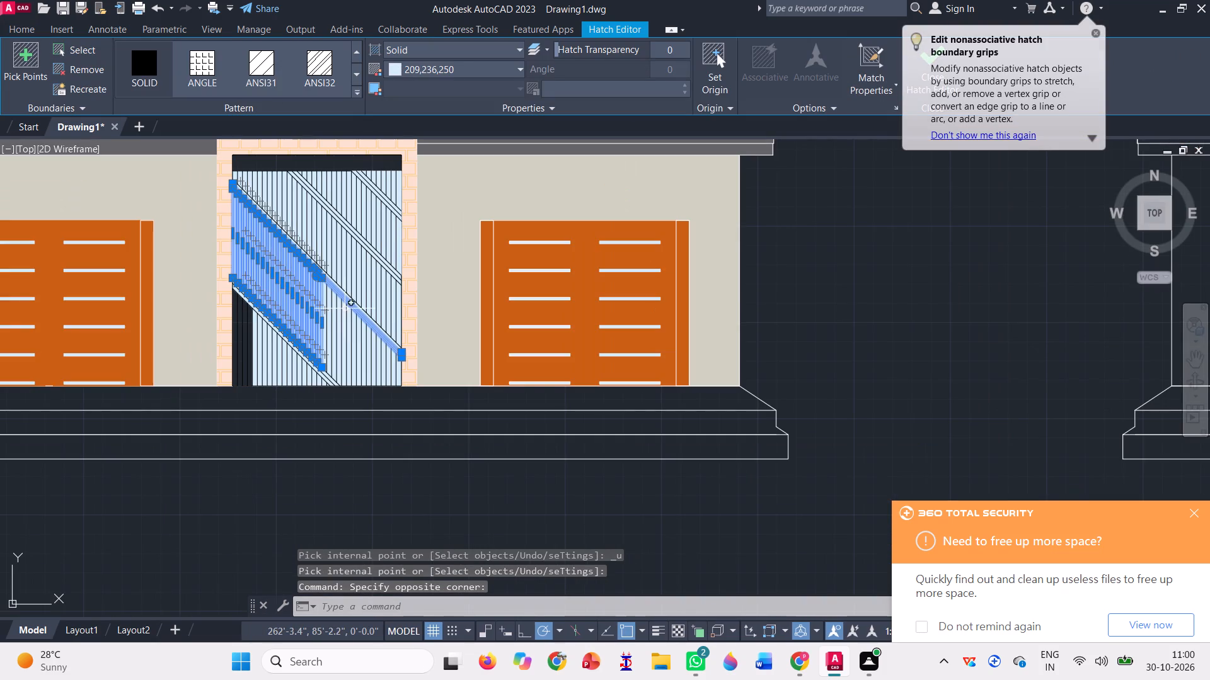
pyautogui.press('Delete')
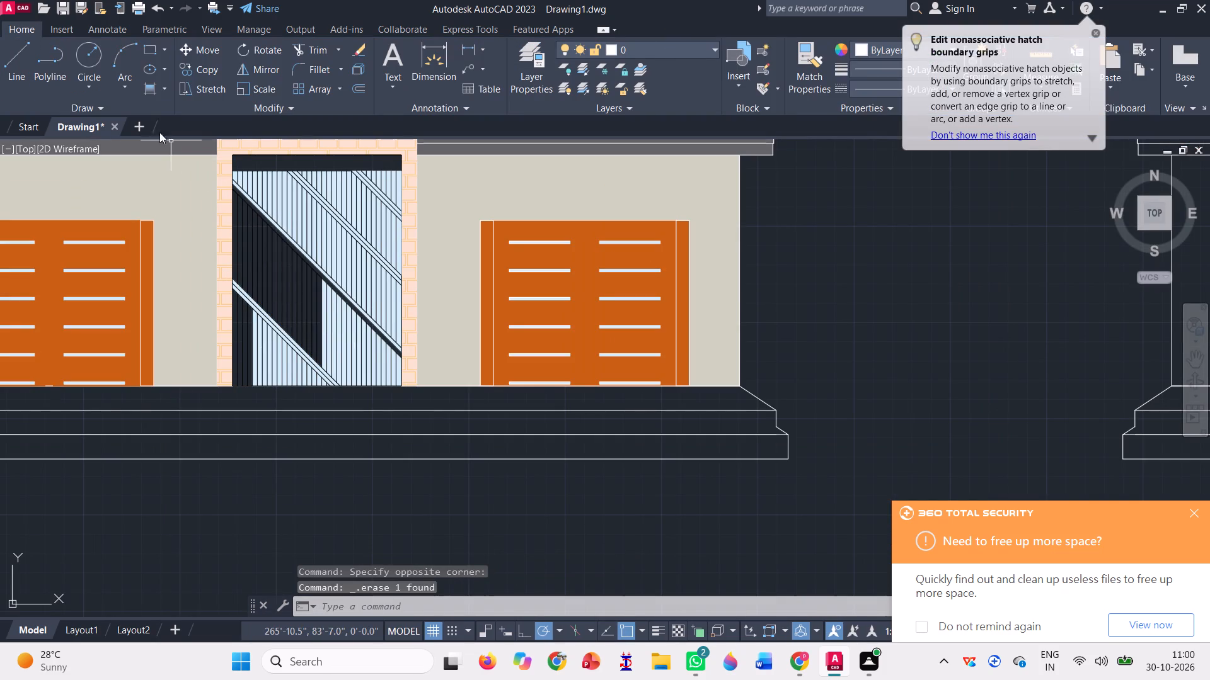
# Start a new solid 209,236,250 hatch and fill the four planks beside the left jamb below the fourth diagonal band.
pyautogui.click(149, 86)
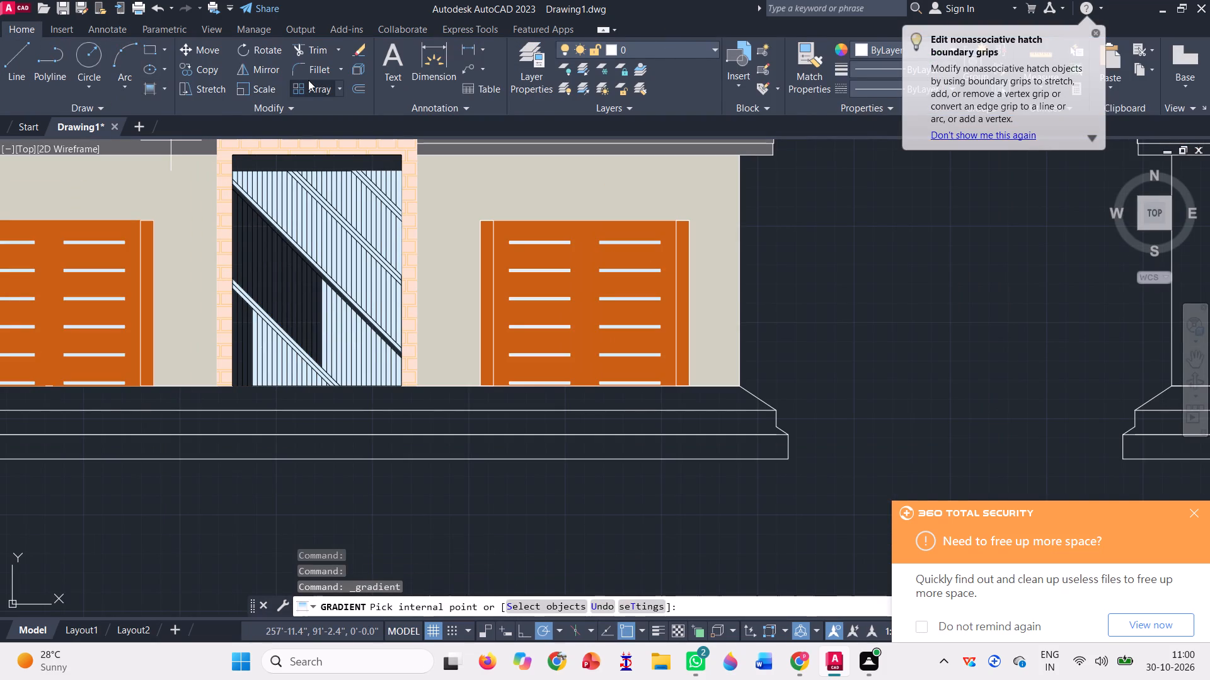
pyautogui.scroll(13, 308, 80)
pyautogui.click(134, 80)
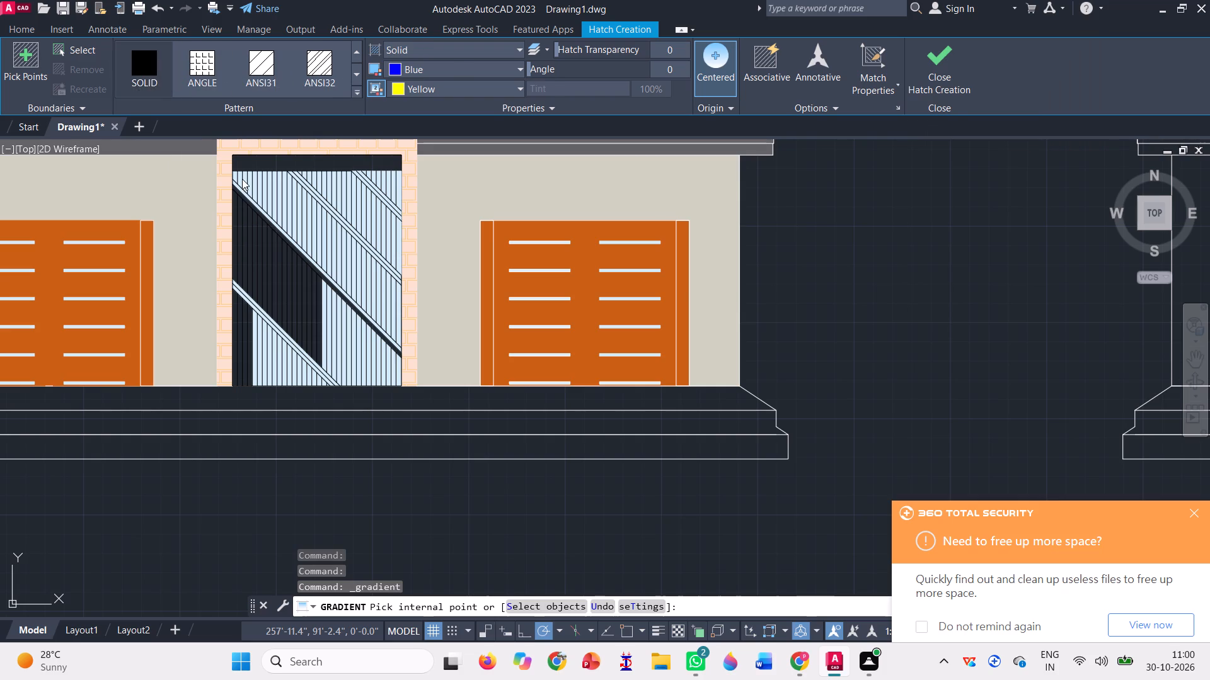
pyautogui.scroll(3, 255, 348)
pyautogui.scroll(1, 199, 303)
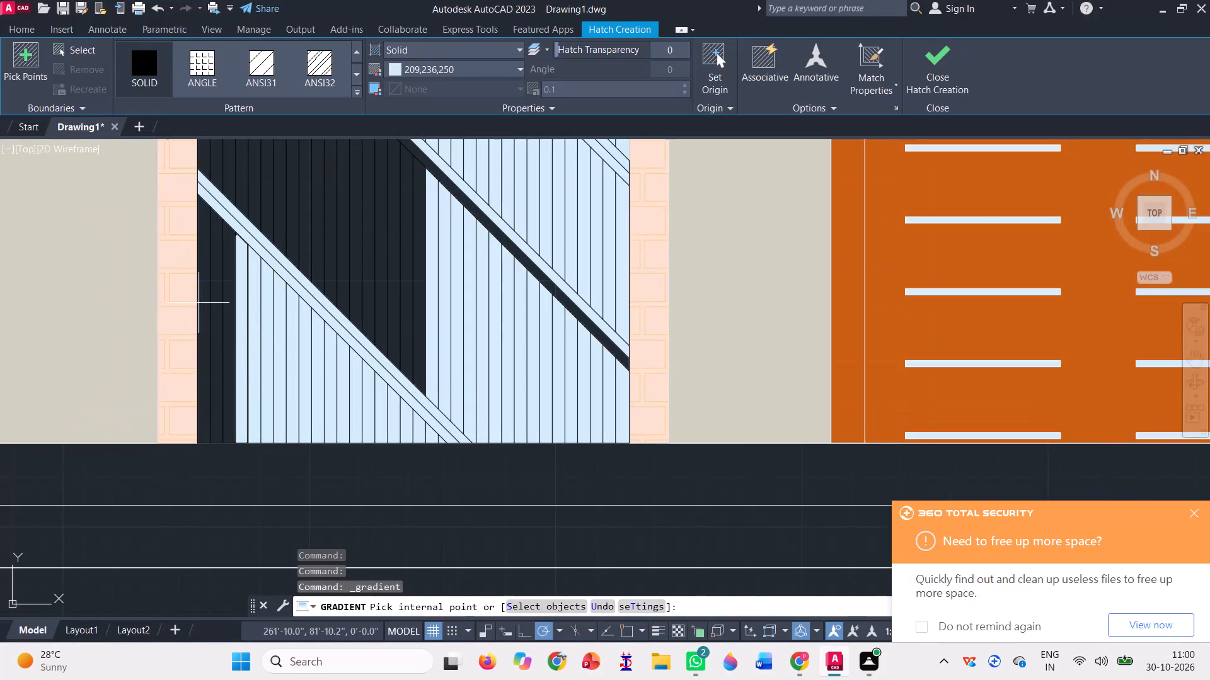
pyautogui.scroll(1, 199, 303)
pyautogui.click(209, 310)
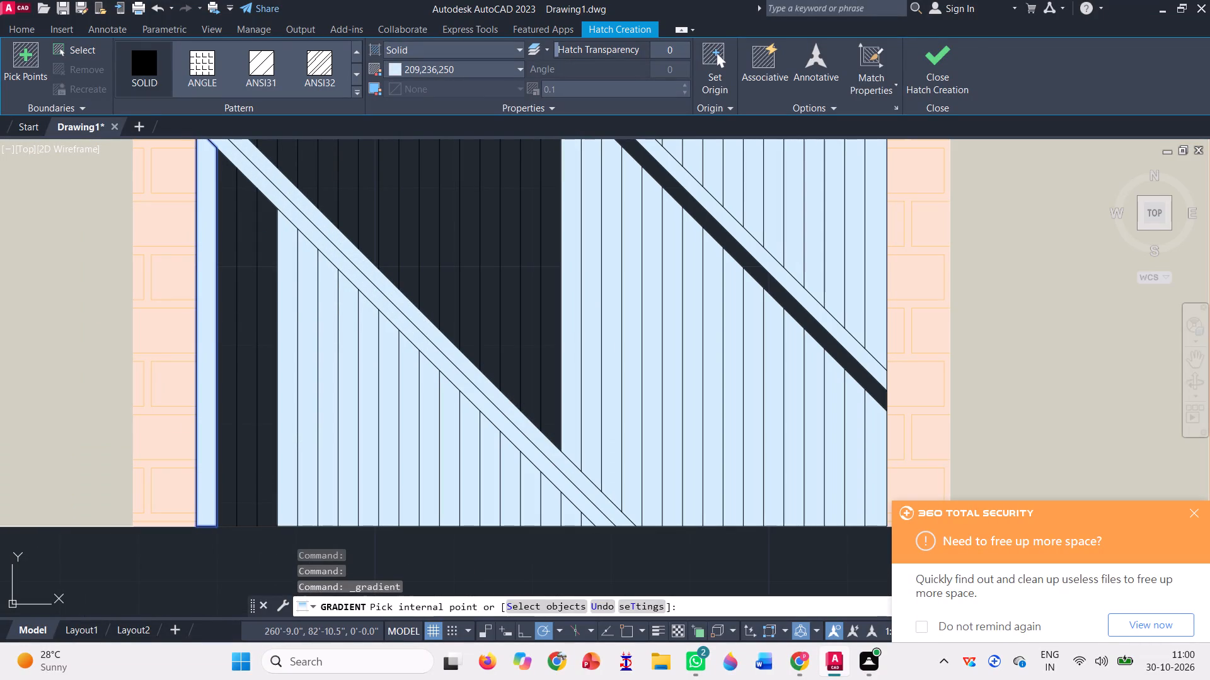
pyautogui.click(223, 327)
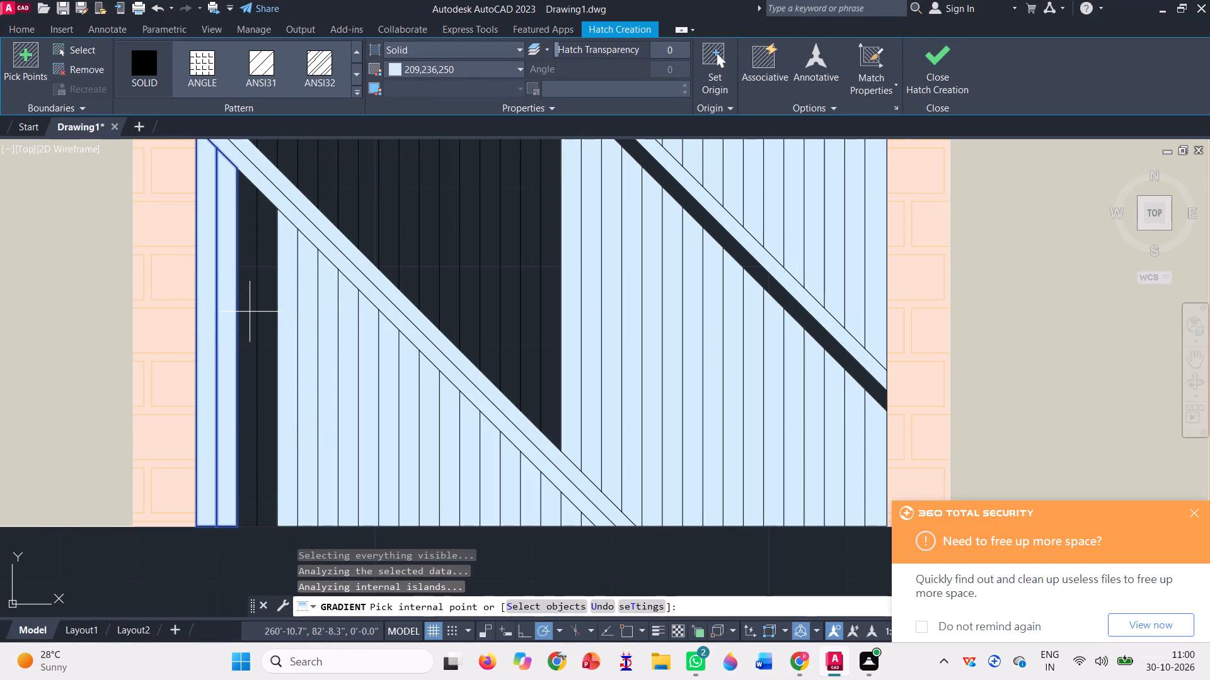
pyautogui.click(246, 309)
pyautogui.click(268, 344)
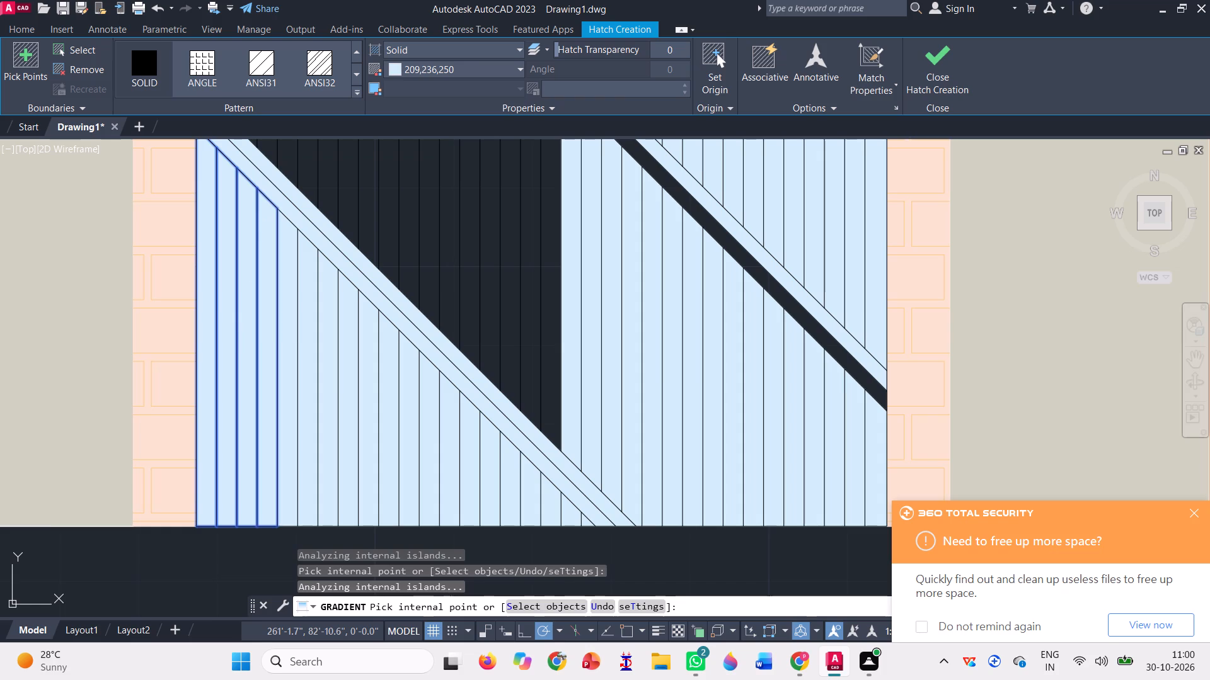
pyautogui.scroll(-3, 273, 405)
pyautogui.scroll(4, 253, 274)
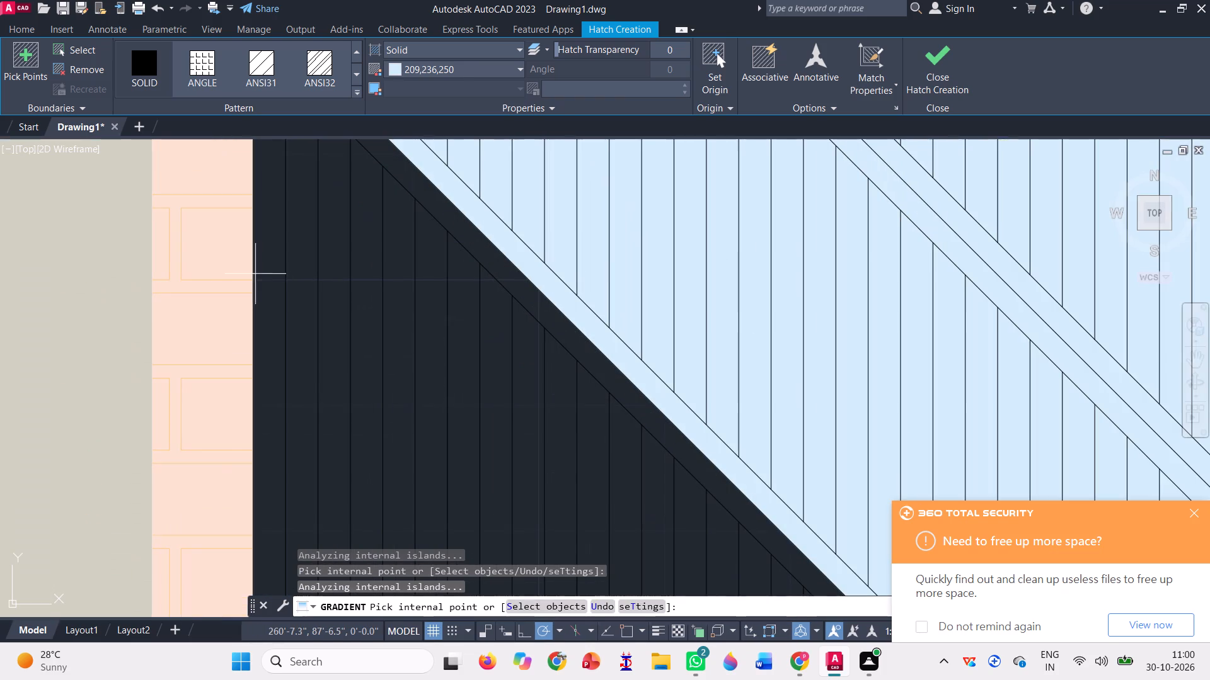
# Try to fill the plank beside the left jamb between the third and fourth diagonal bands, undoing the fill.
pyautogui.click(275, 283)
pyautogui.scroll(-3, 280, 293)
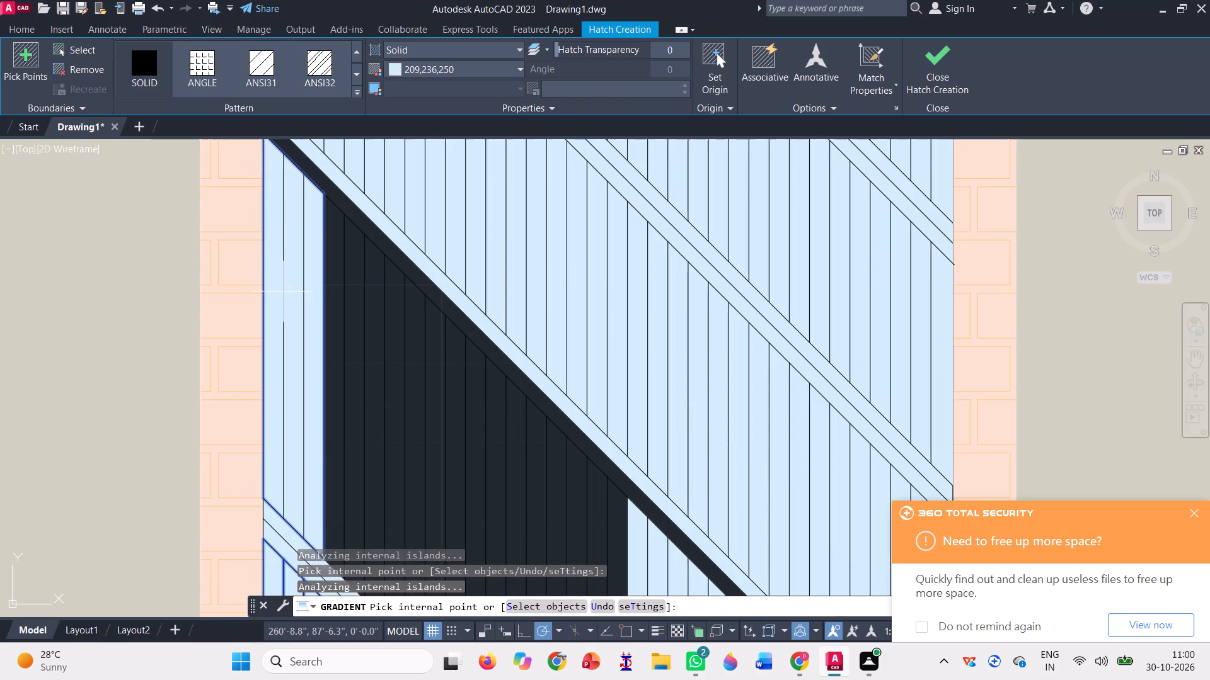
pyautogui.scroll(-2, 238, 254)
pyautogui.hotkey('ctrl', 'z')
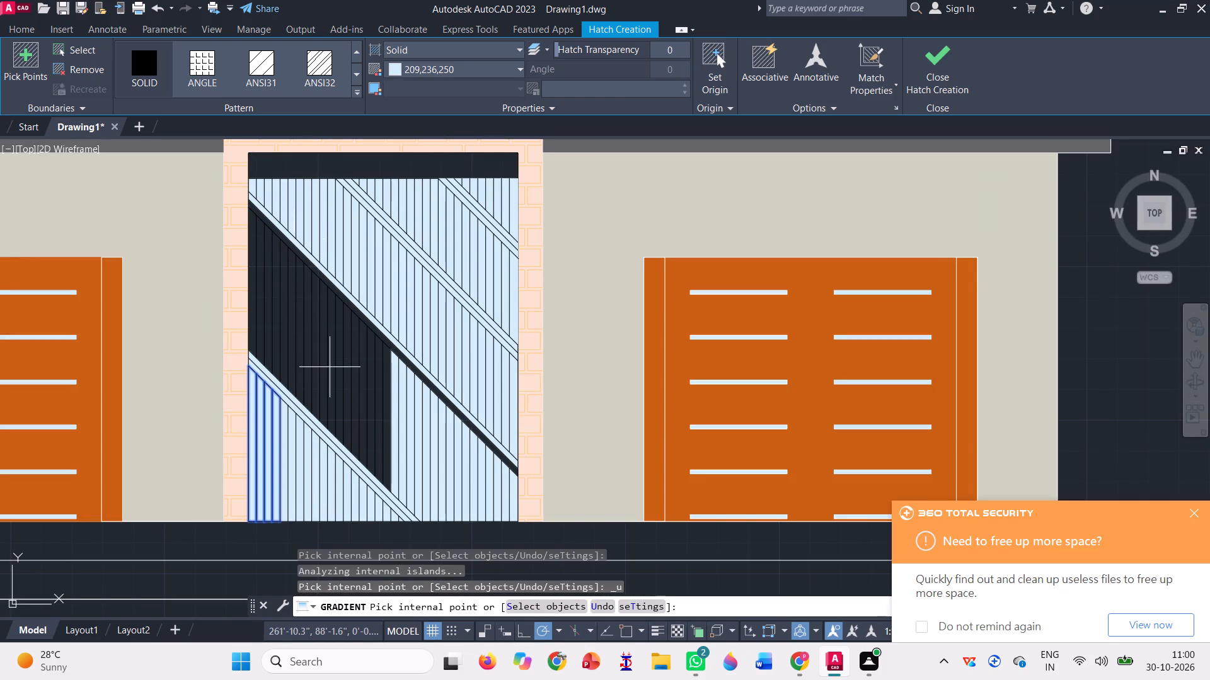
# Fill eight planks between the third and fourth diagonal bands, working from the existing light blue area toward the left jamb.
pyautogui.scroll(3, 393, 394)
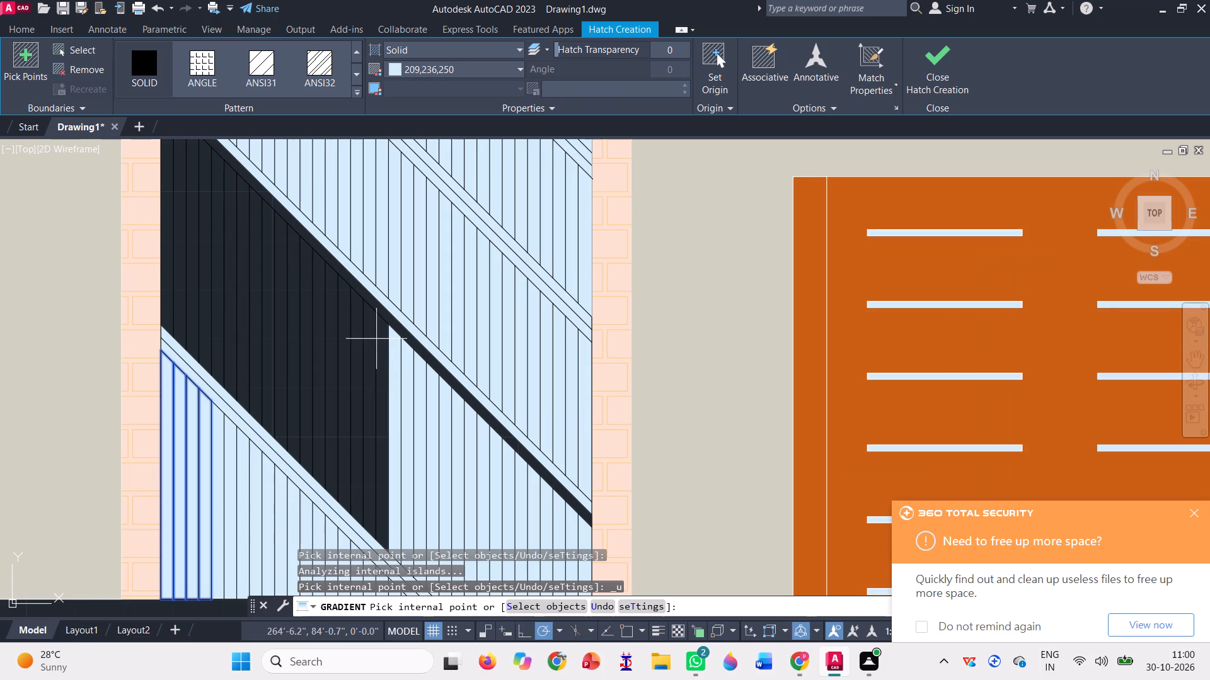
pyautogui.click(382, 348)
pyautogui.scroll(3, 382, 348)
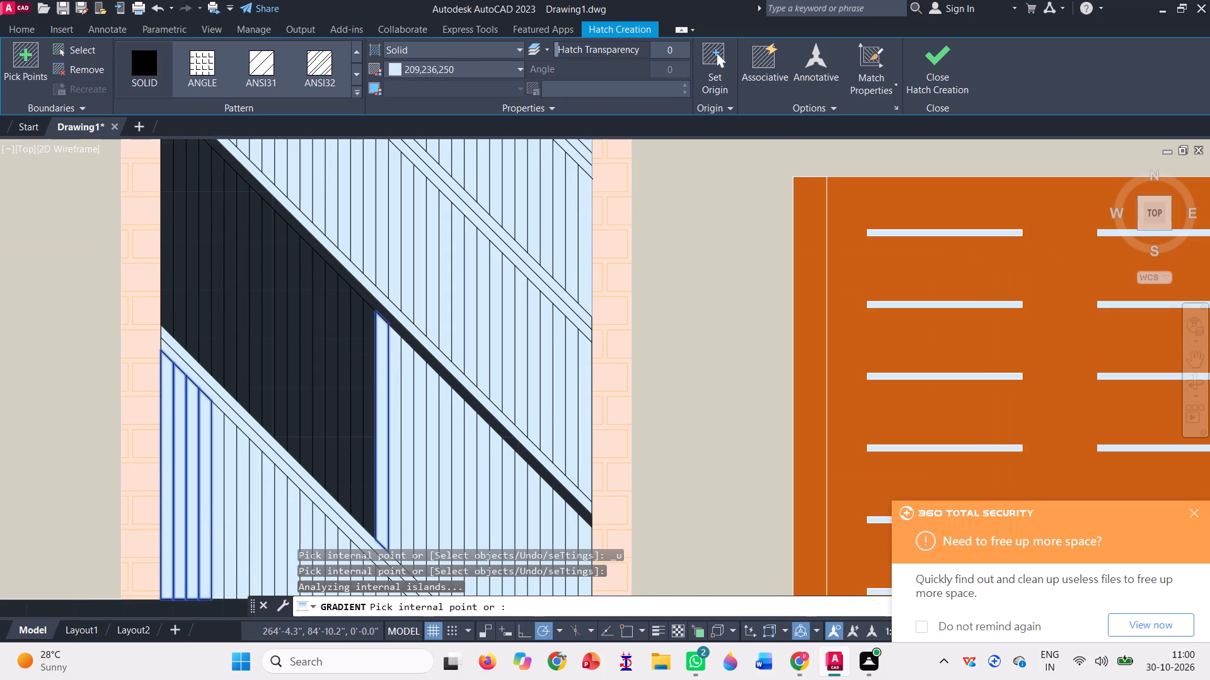
pyautogui.scroll(3, 321, 339)
pyautogui.click(475, 281)
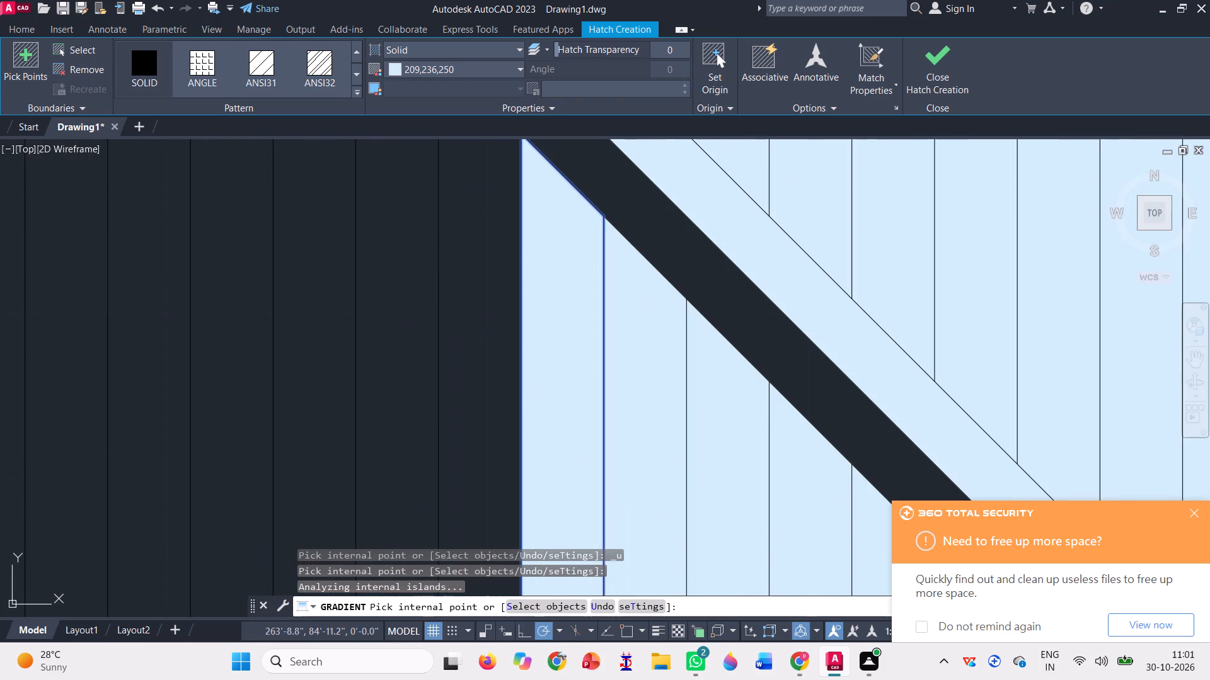
pyautogui.click(386, 292)
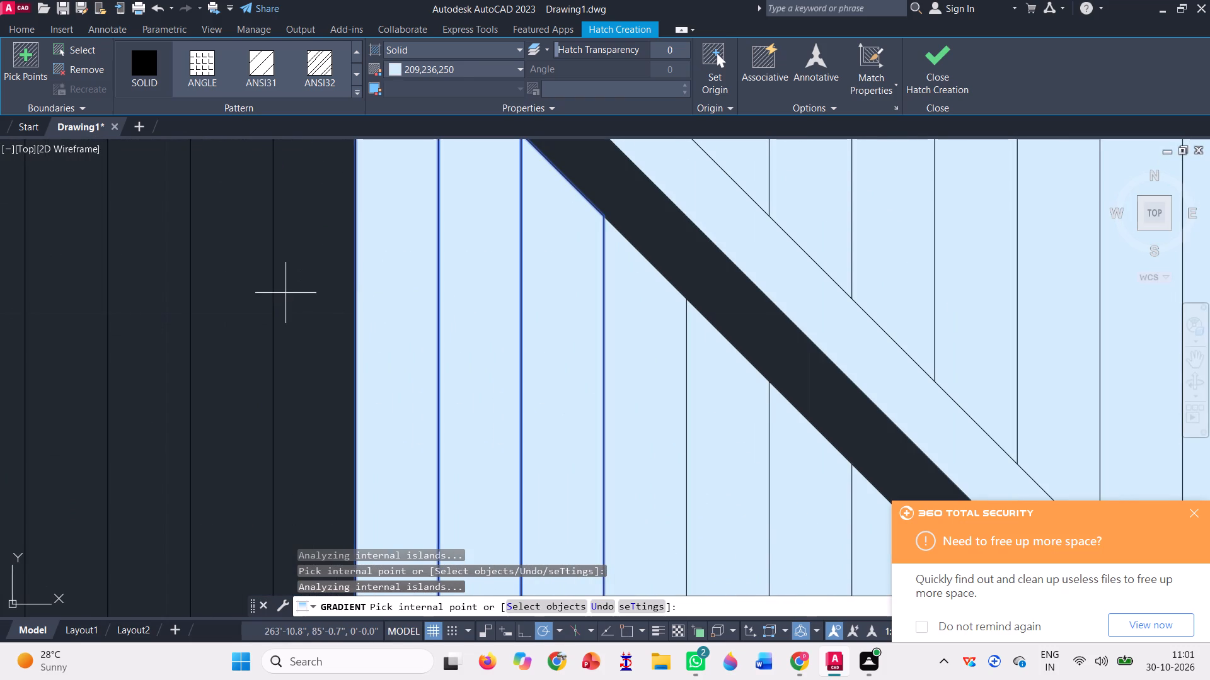
pyautogui.click(308, 298)
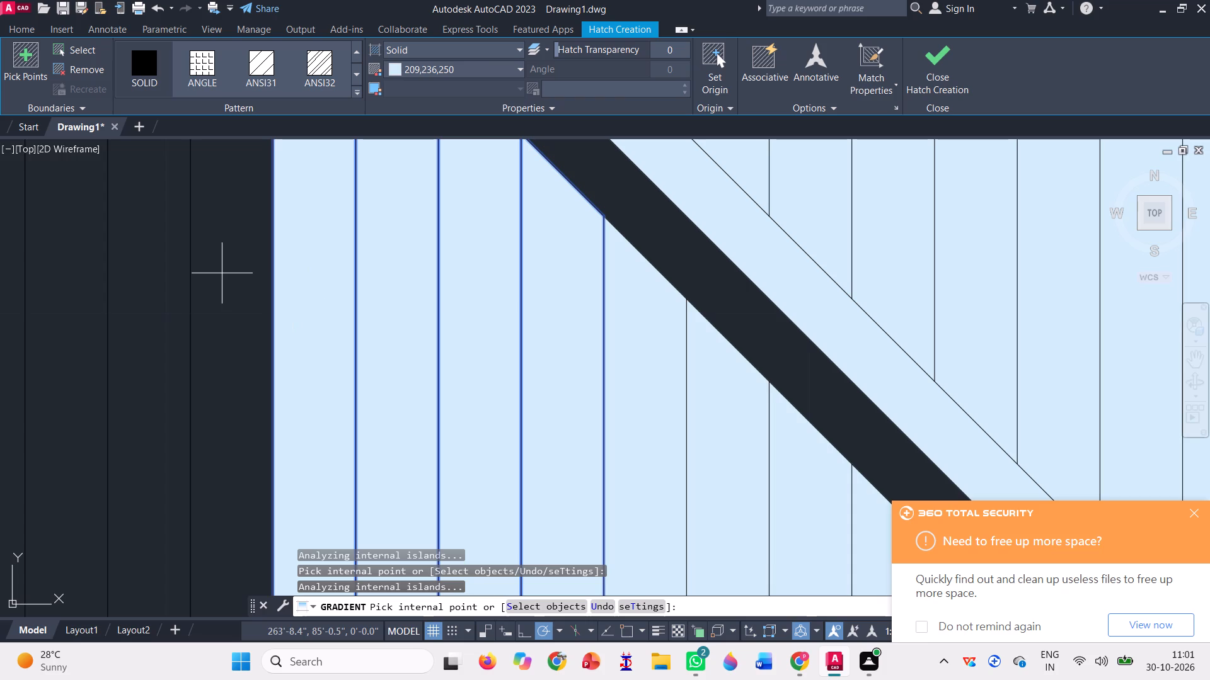
pyautogui.click(222, 271)
pyautogui.scroll(-2, 357, 309)
pyautogui.click(231, 283)
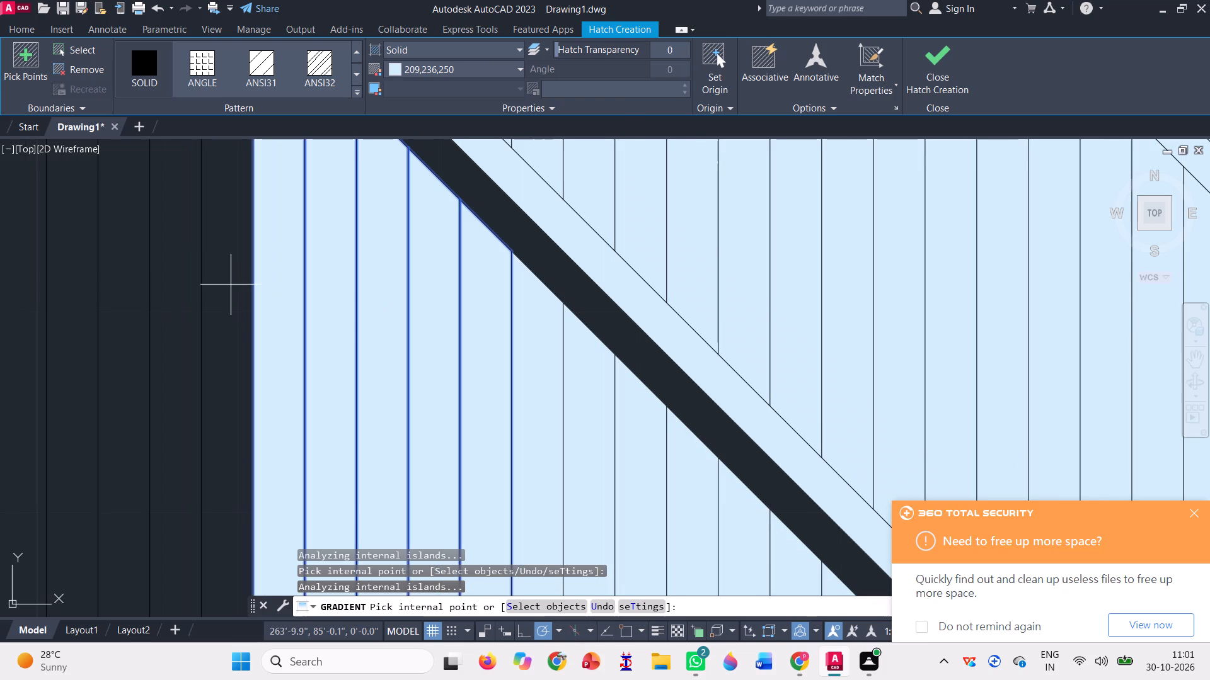
pyautogui.click(183, 269)
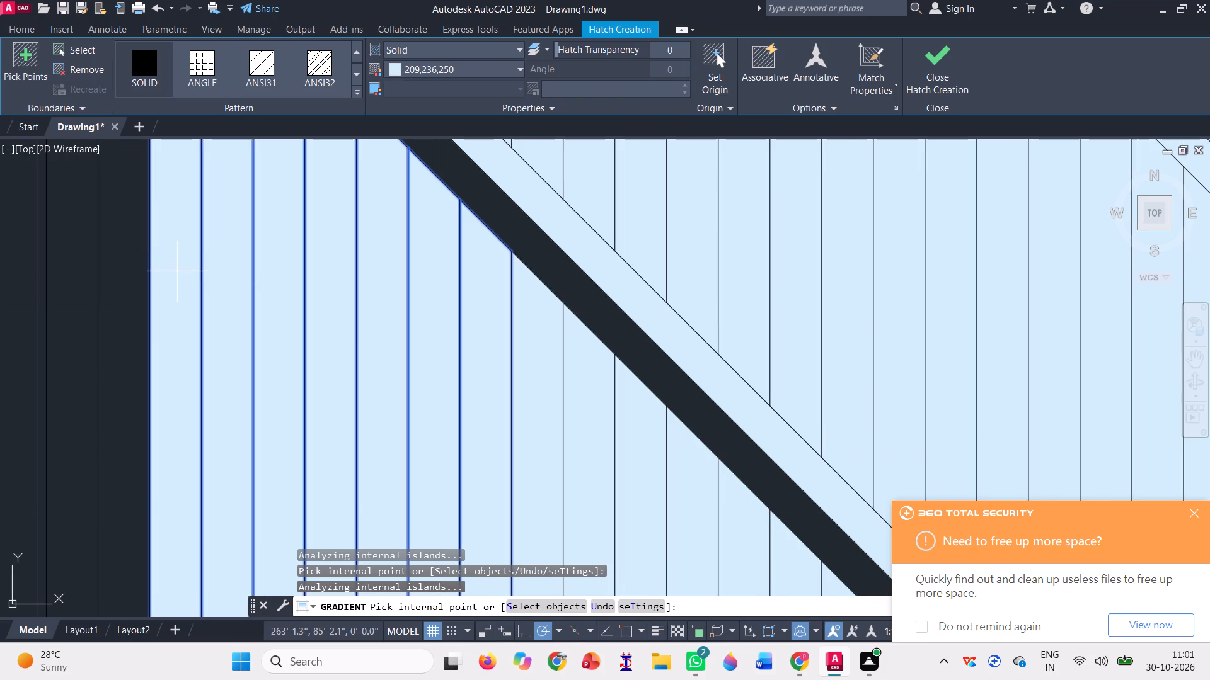
pyautogui.click(124, 266)
# Fill seven more planks between the third and fourth diagonal bands, leaving the three nearest the left jamb.
pyautogui.scroll(-2, 320, 318)
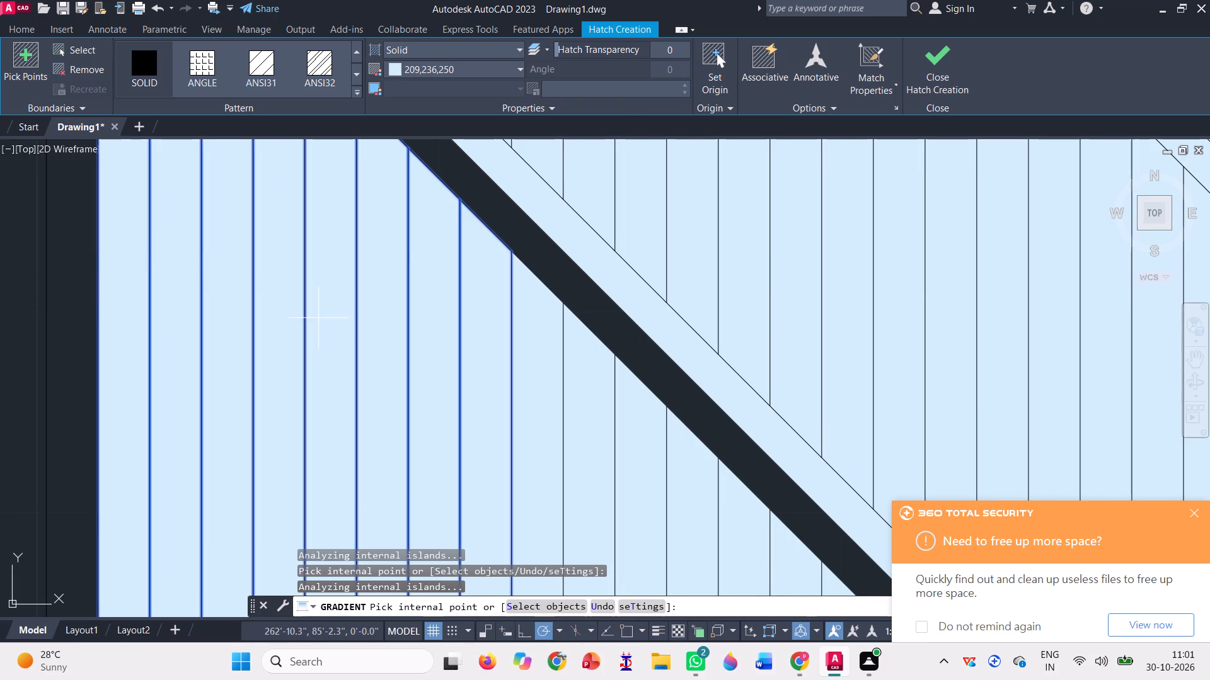
pyautogui.scroll(-1, 320, 318)
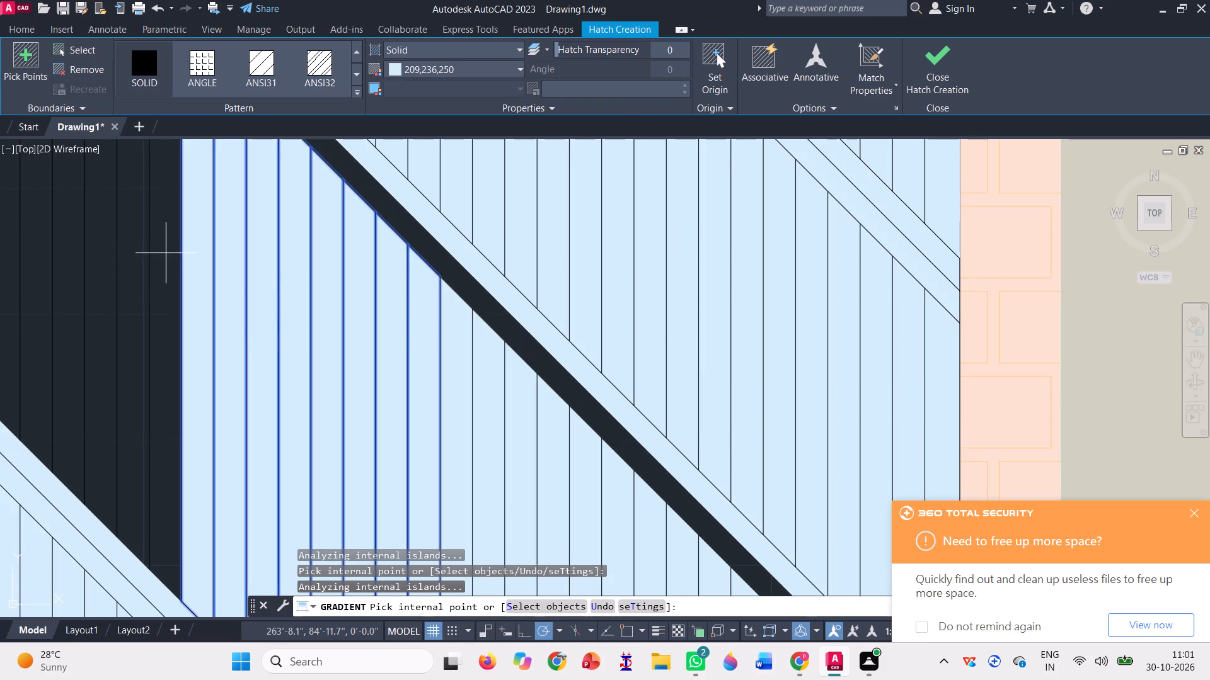
pyautogui.click(166, 251)
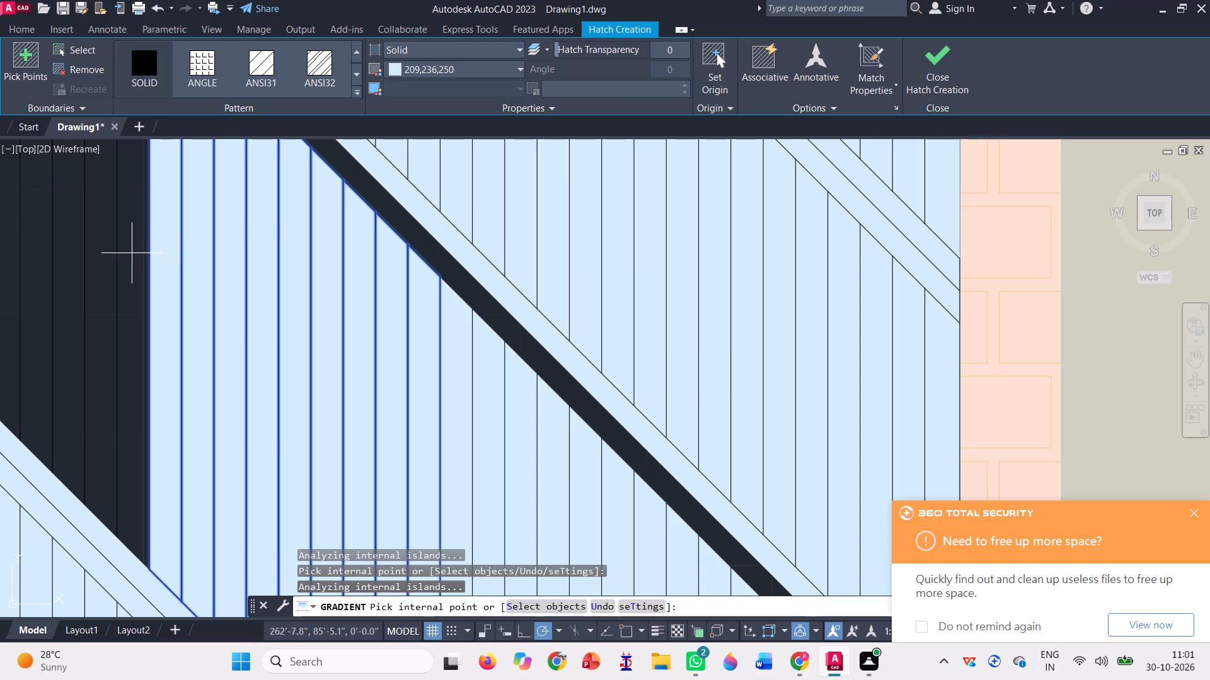
pyautogui.click(134, 253)
pyautogui.click(107, 254)
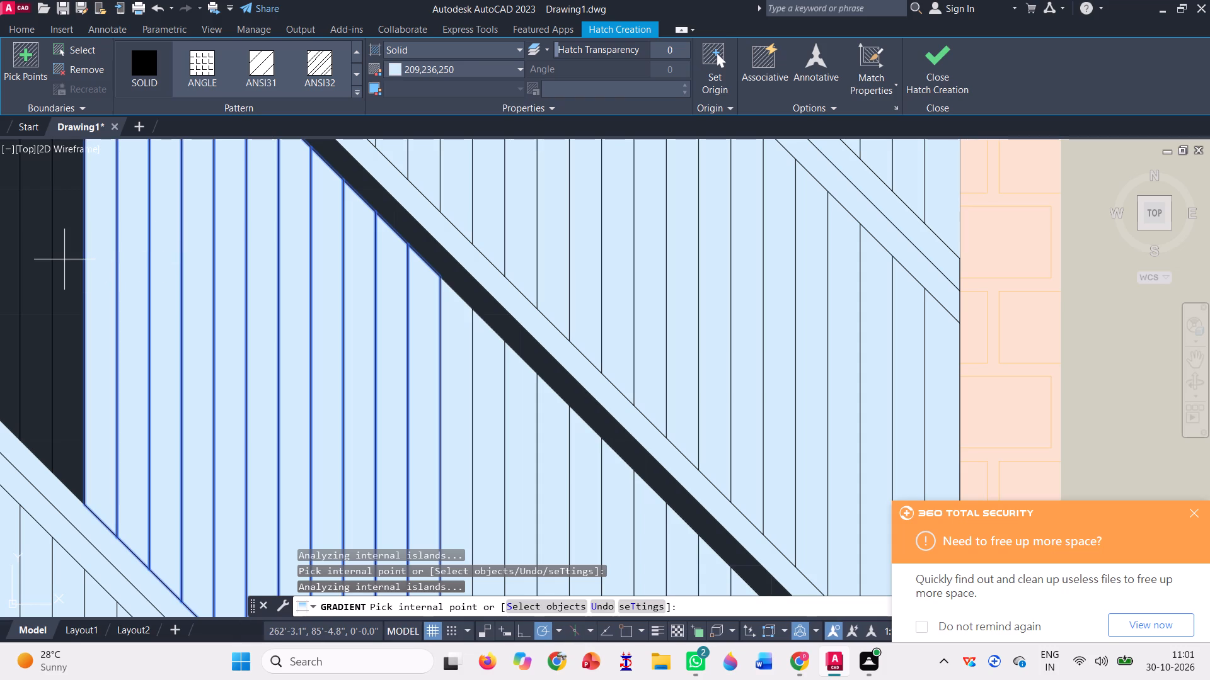
pyautogui.click(67, 258)
pyautogui.click(41, 248)
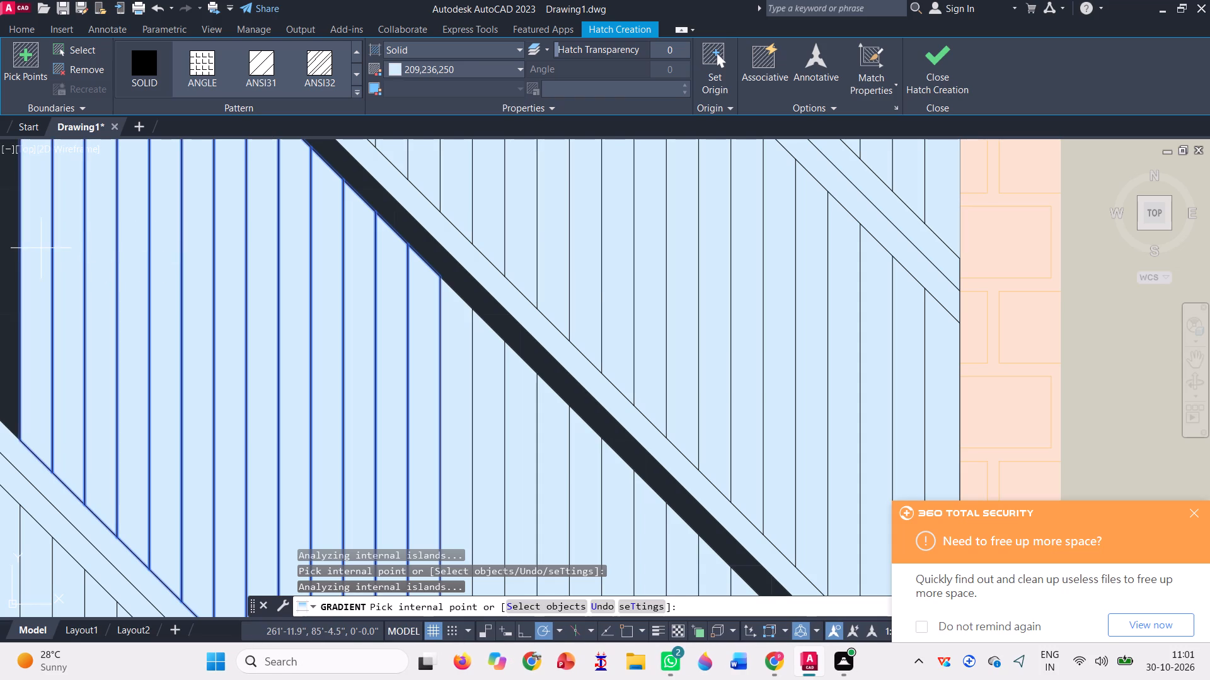
pyautogui.scroll(-3, 205, 305)
pyautogui.scroll(2, 78, 275)
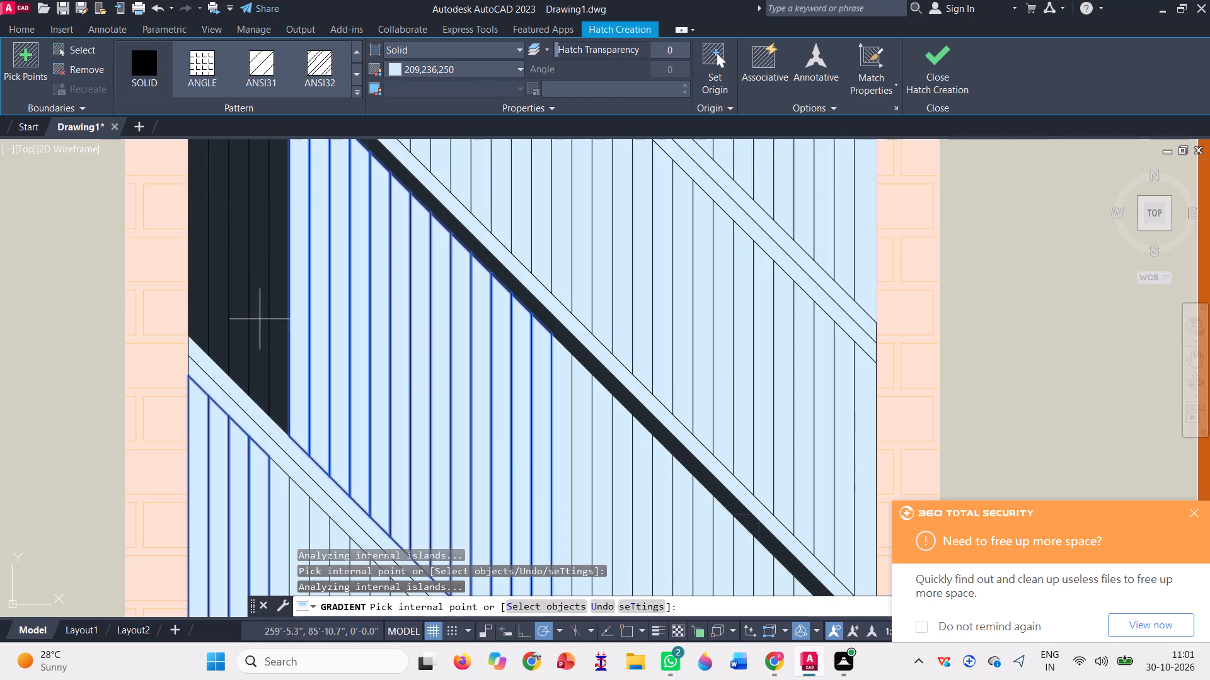
pyautogui.click(274, 331)
pyautogui.scroll(3, 258, 314)
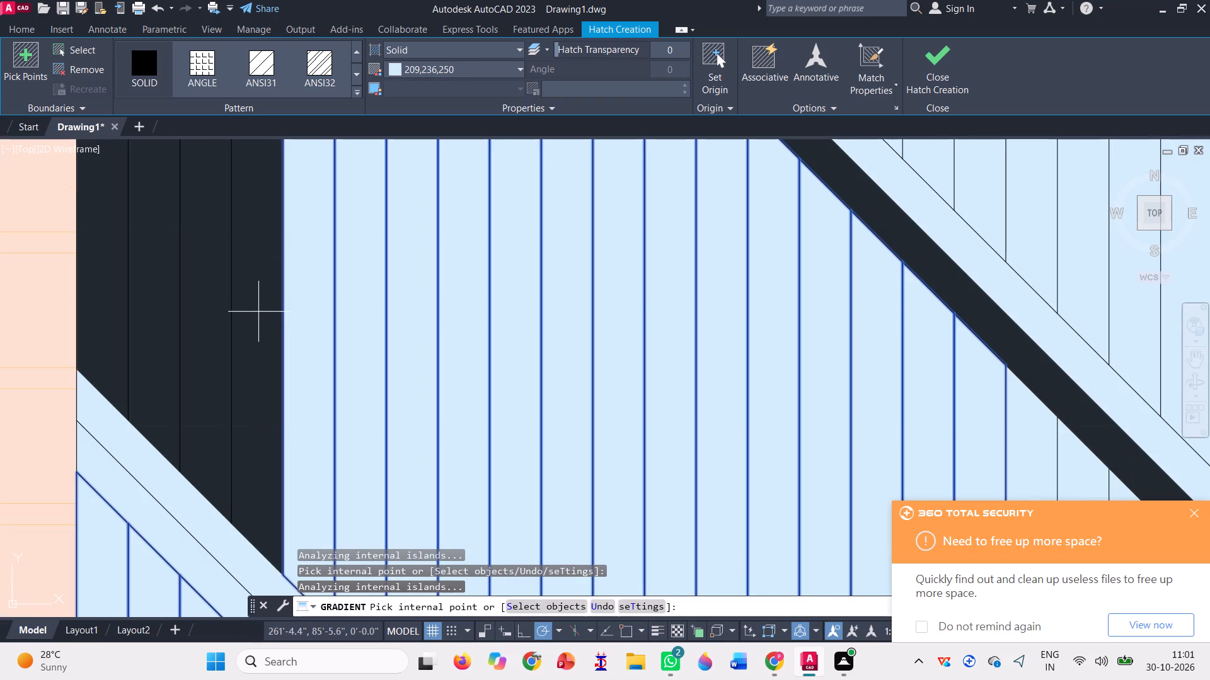
pyautogui.click(258, 312)
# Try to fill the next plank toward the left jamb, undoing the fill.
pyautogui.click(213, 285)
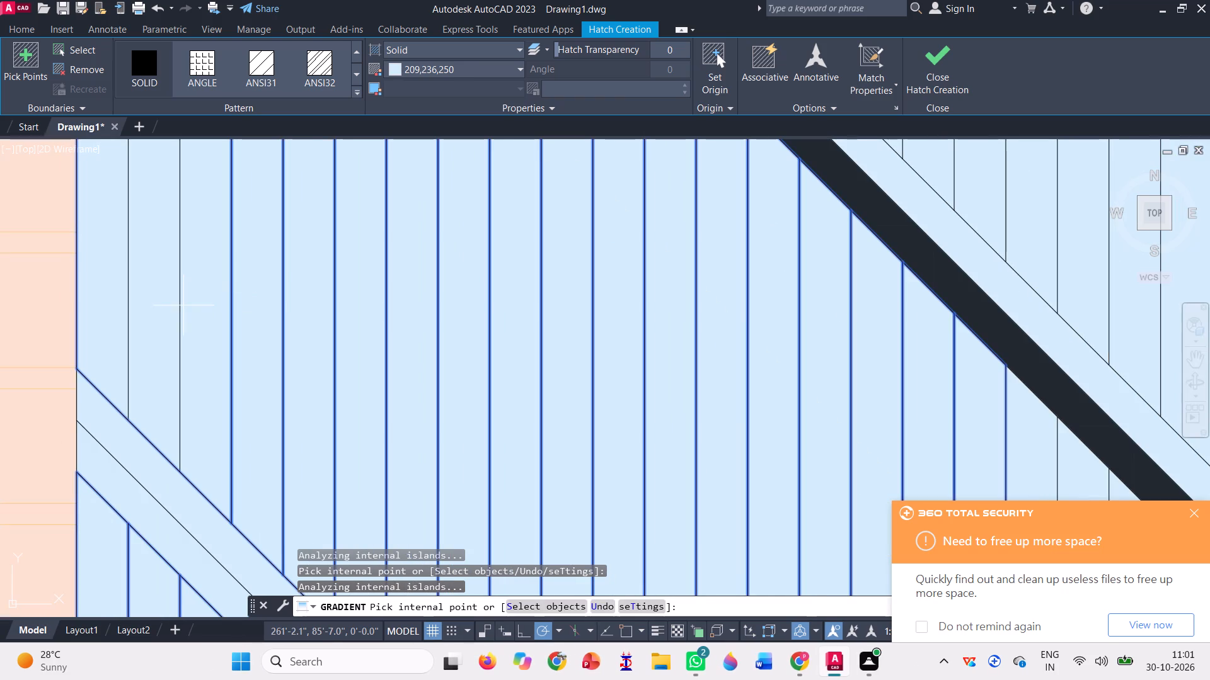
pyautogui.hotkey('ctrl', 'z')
# Fill the third diagonal band's lower strip and finish the hatch.
pyautogui.scroll(-3, 182, 363)
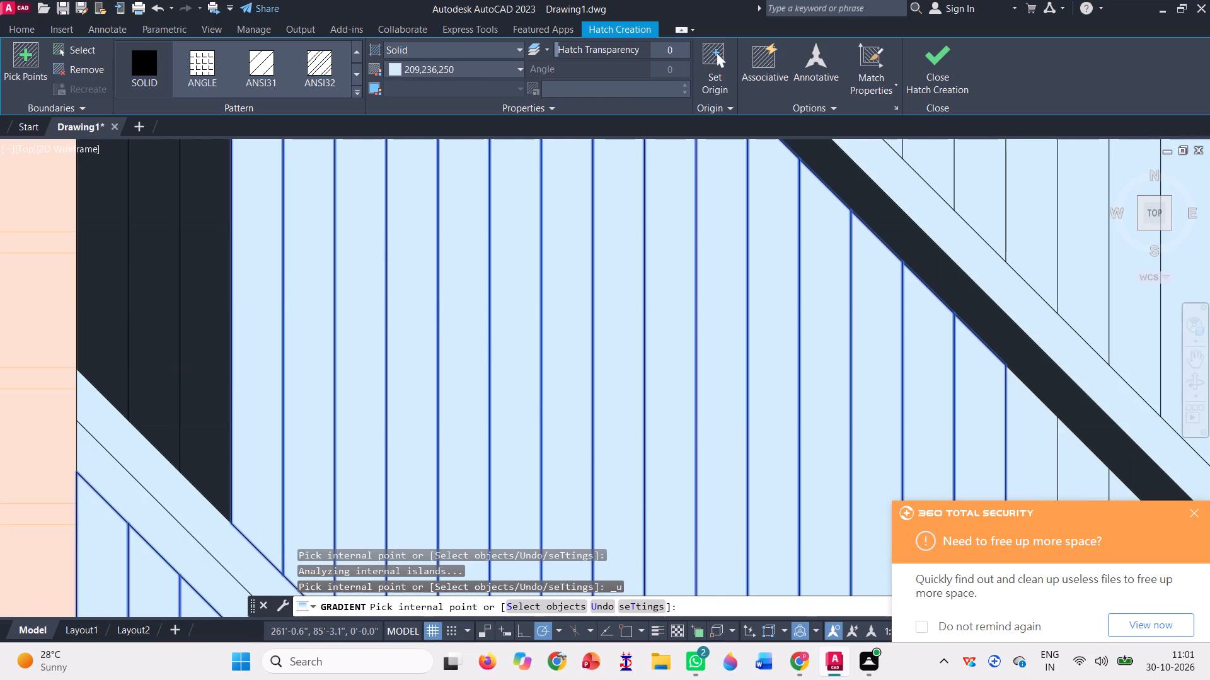
pyautogui.scroll(3, 437, 269)
pyautogui.click(383, 295)
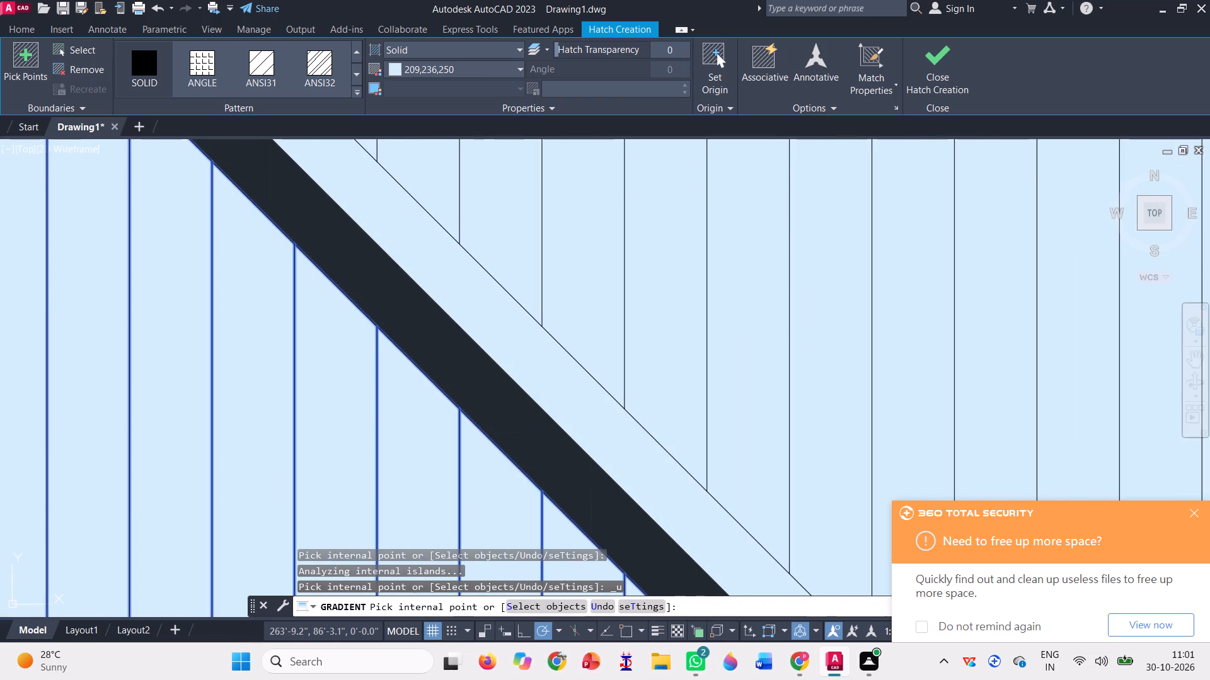
pyautogui.scroll(-8, 324, 317)
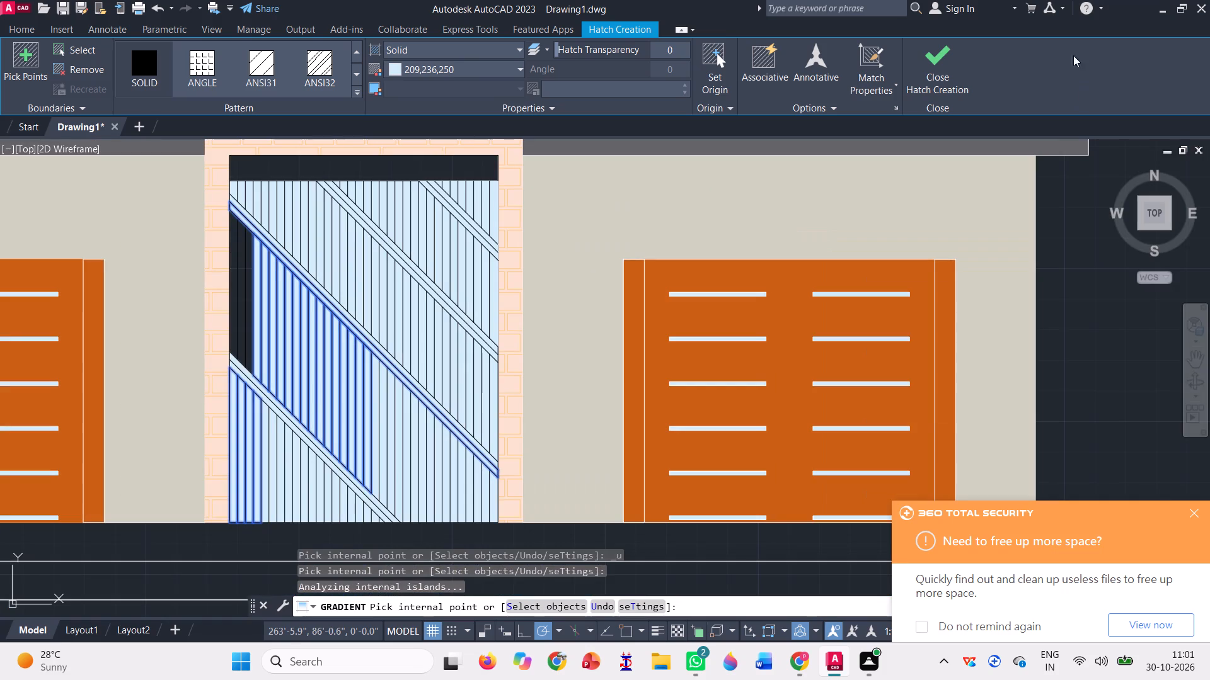
pyautogui.click(952, 73)
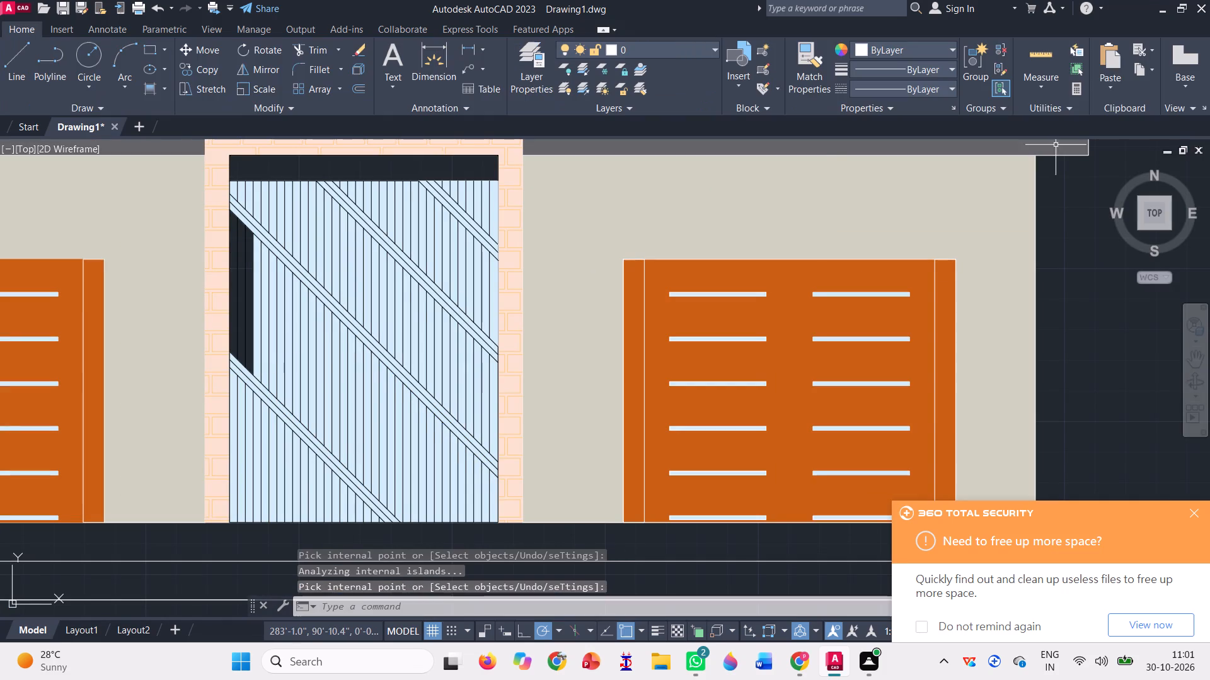
# Start a new solid 209,236,250 hatch and try filling the remaining planks beside the left jamb, undoing each fill.
pyautogui.click(148, 88)
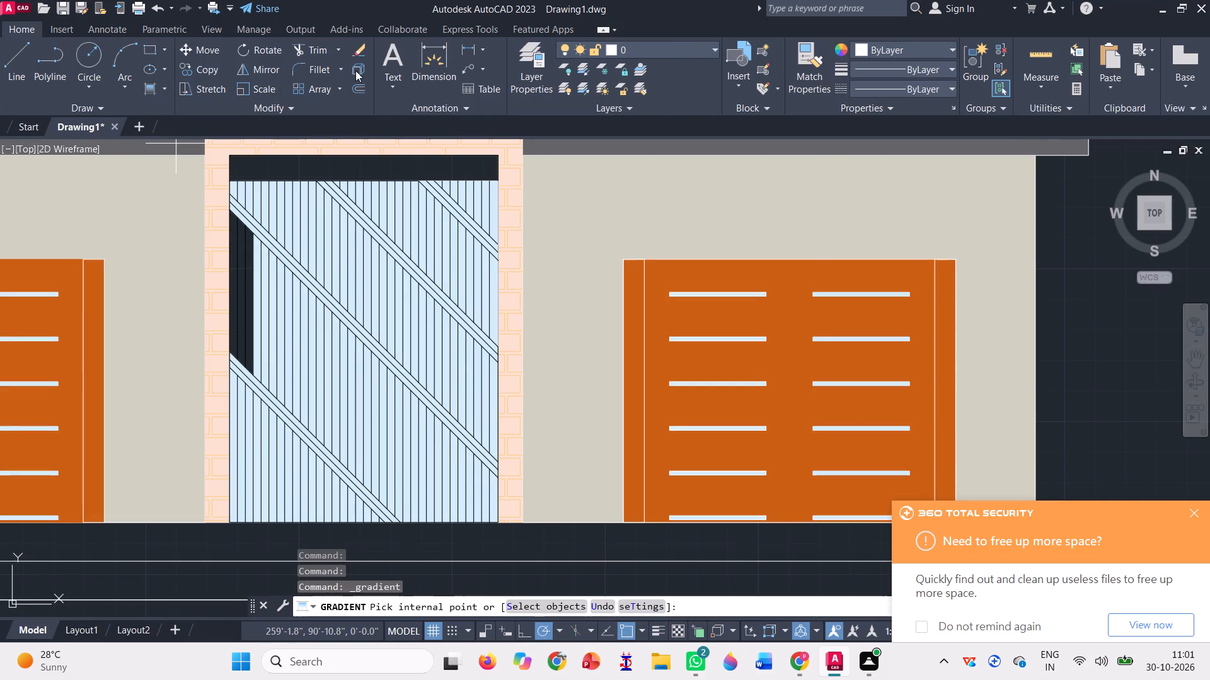
pyautogui.scroll(13, 195, 72)
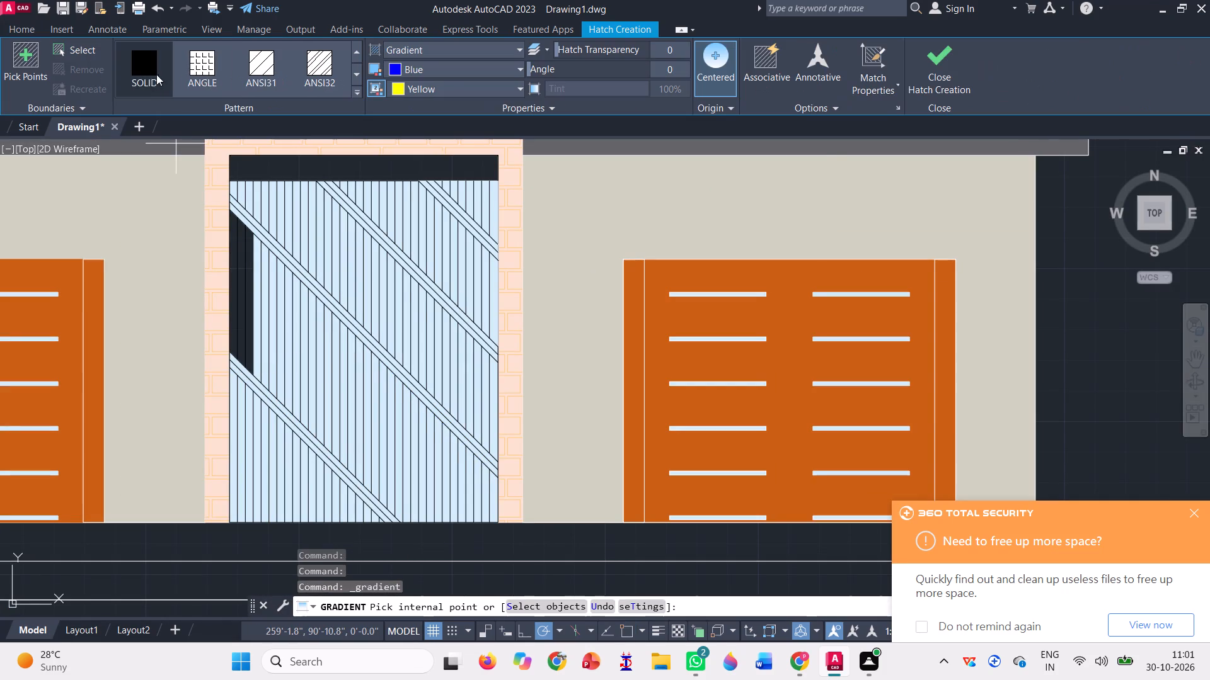
pyautogui.click(146, 65)
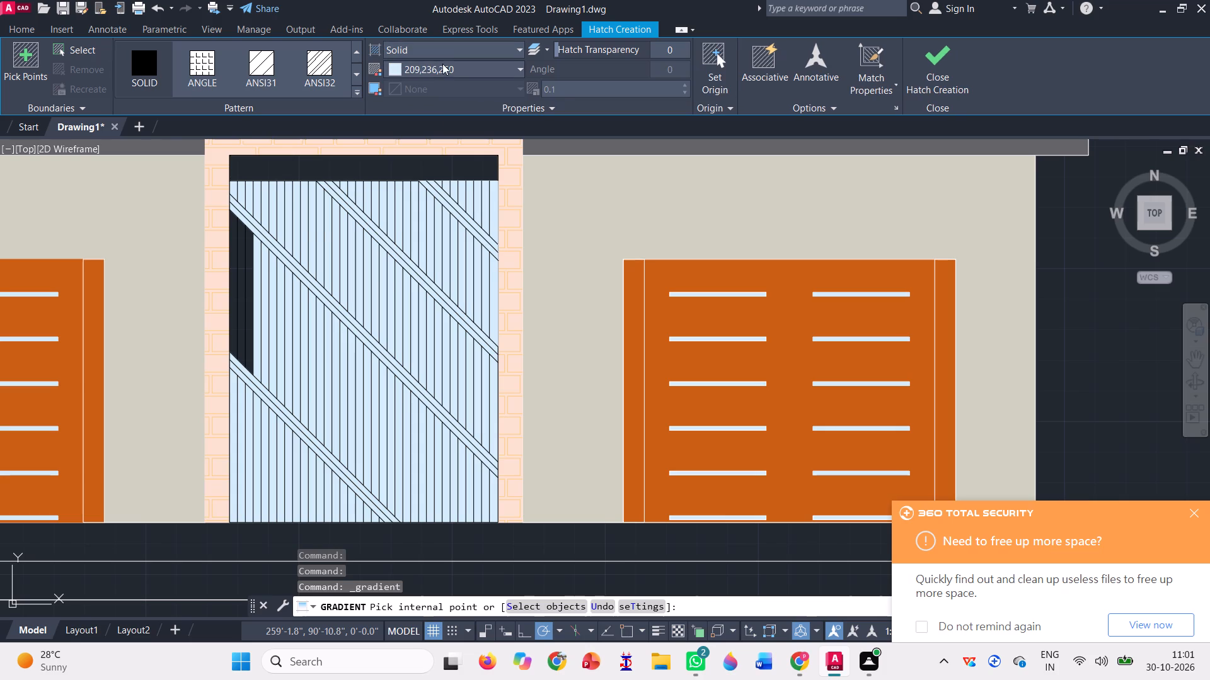
pyautogui.scroll(4, 219, 266)
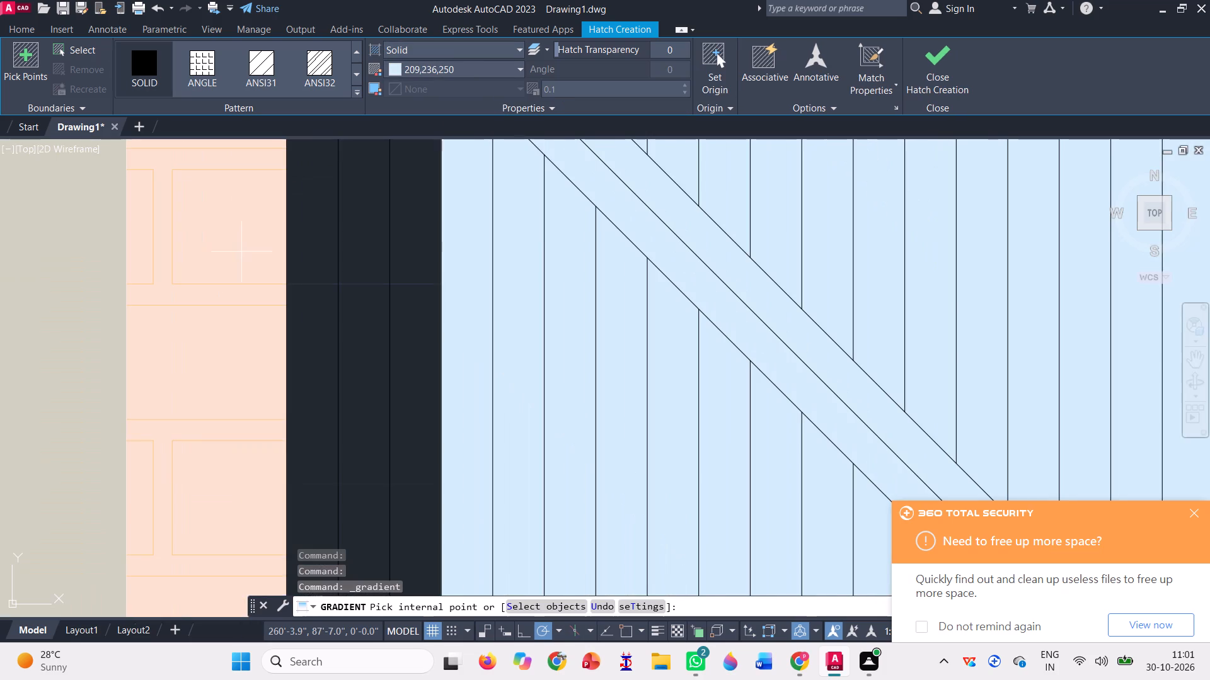
pyautogui.click(313, 235)
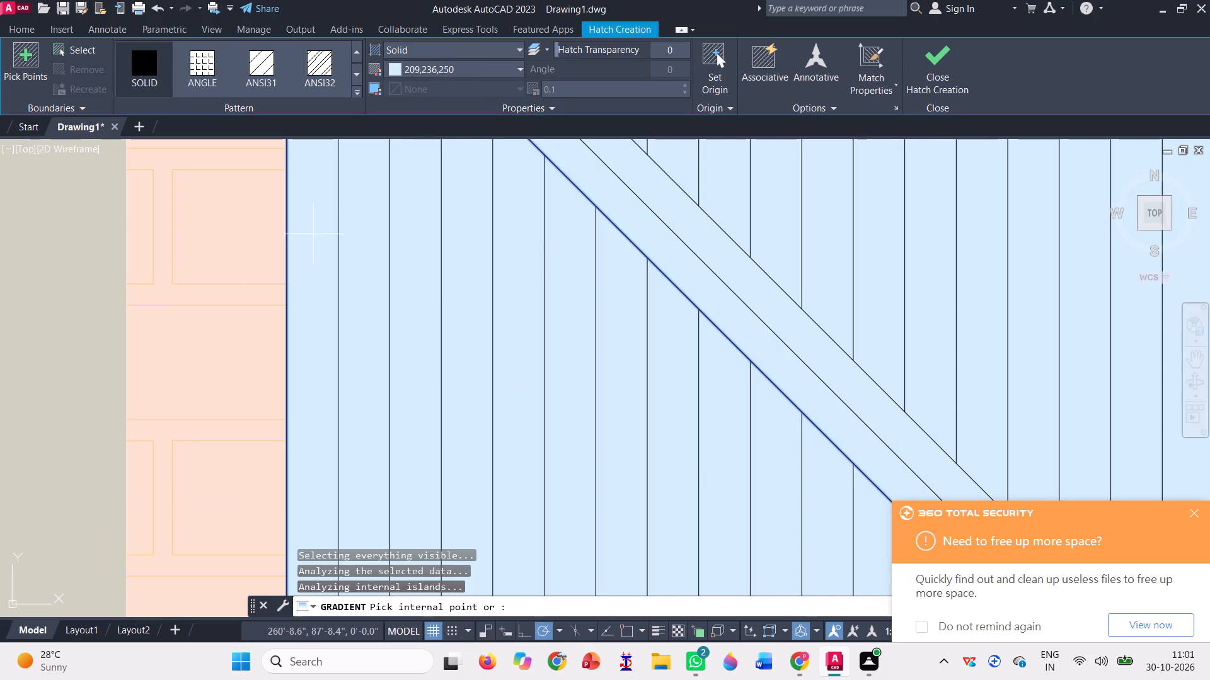
pyautogui.hotkey('ctrl', 'z')
pyautogui.scroll(2, 422, 230)
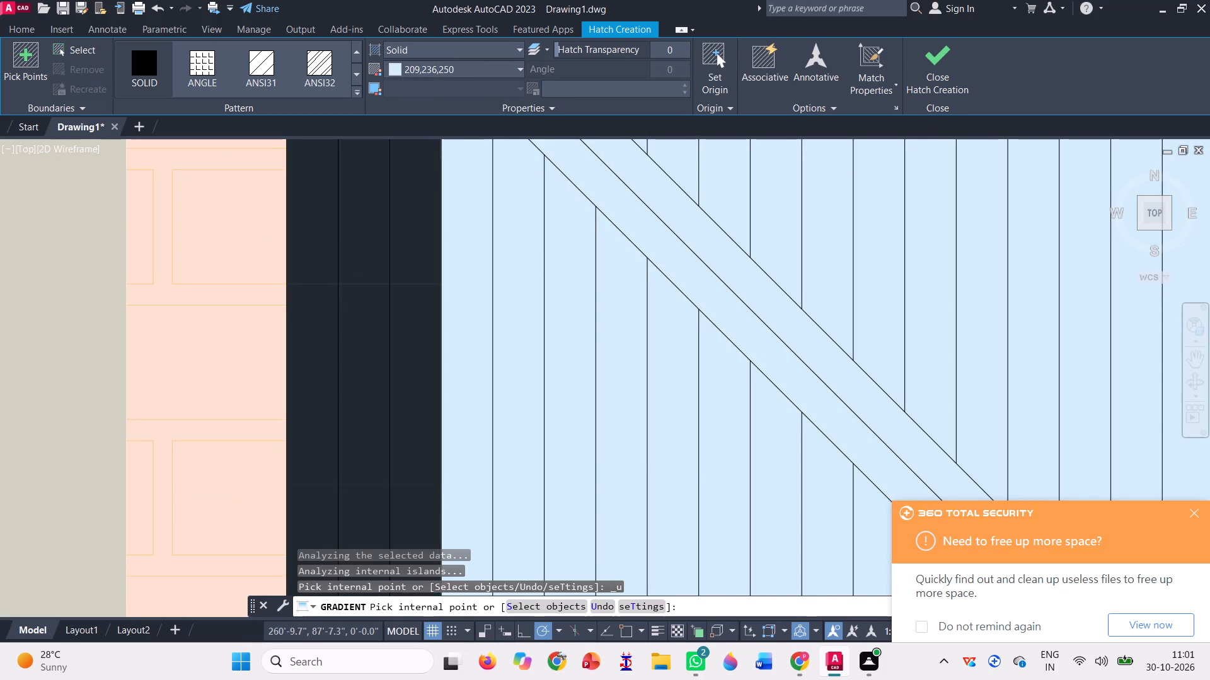
pyautogui.click(422, 230)
pyautogui.scroll(-11, 344, 269)
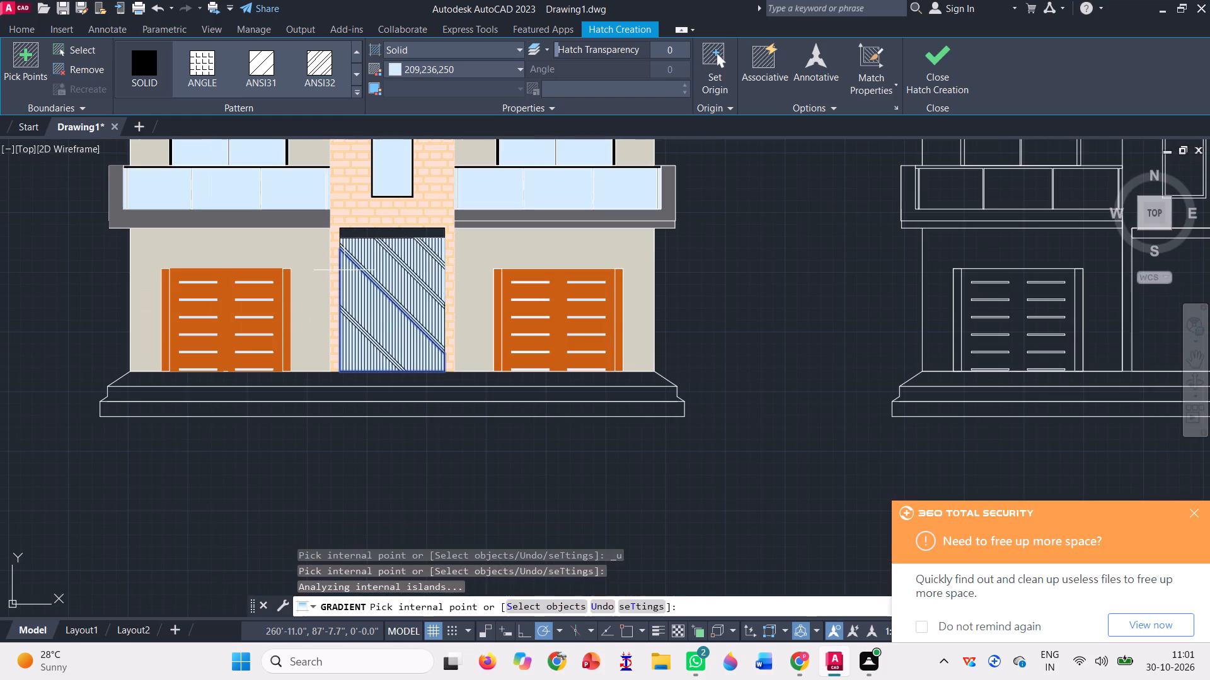
pyautogui.hotkey('ctrl', 'z')
# Fill the last three planks beside the left jamb between the third and fourth diagonal bands and finish the hatch.
pyautogui.scroll(3, 345, 270)
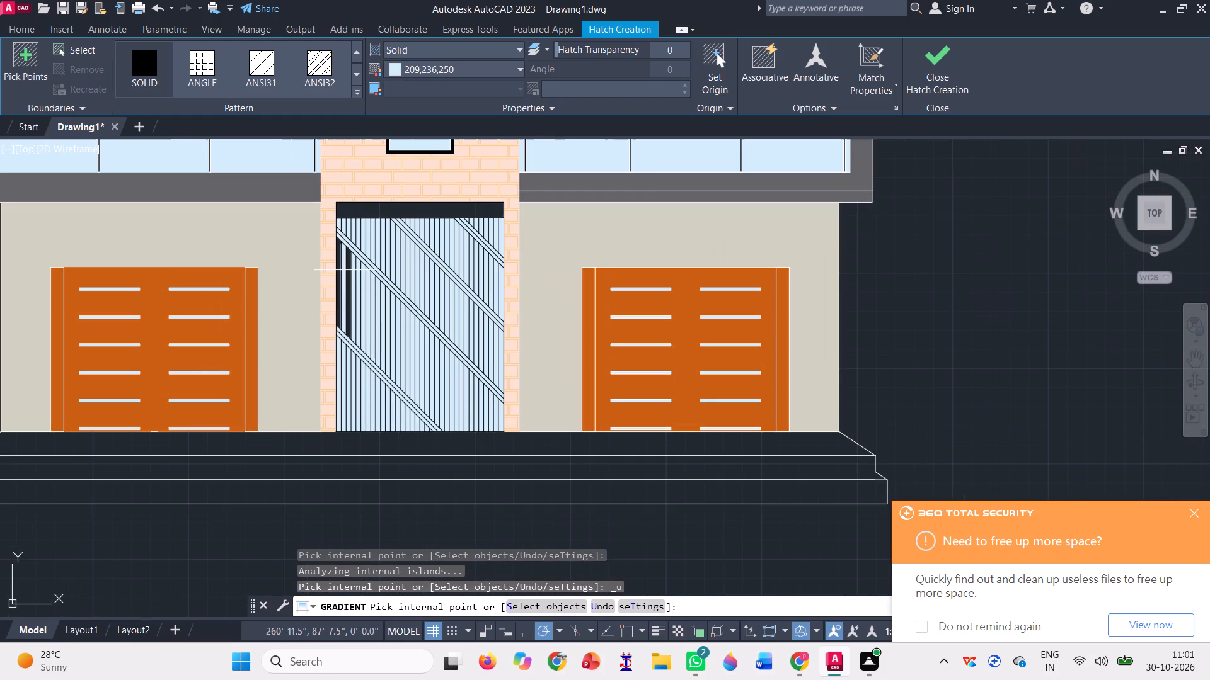
pyautogui.click(345, 270)
pyautogui.scroll(4, 345, 270)
pyautogui.click(354, 279)
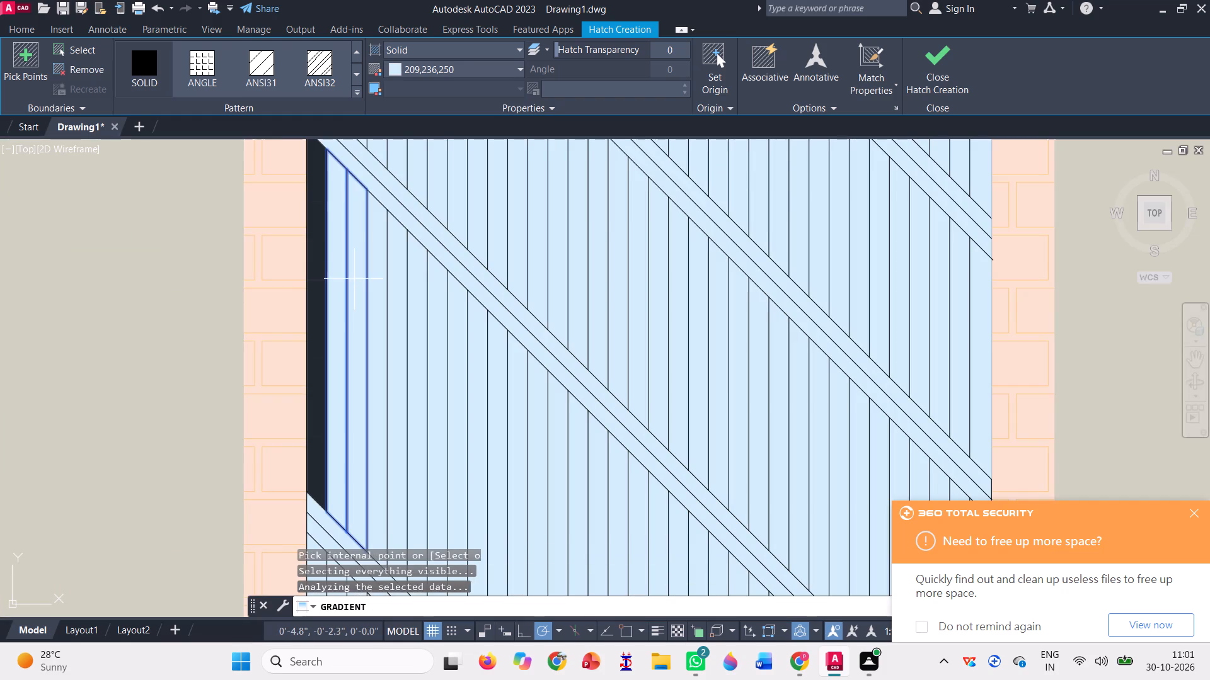
pyautogui.click(311, 264)
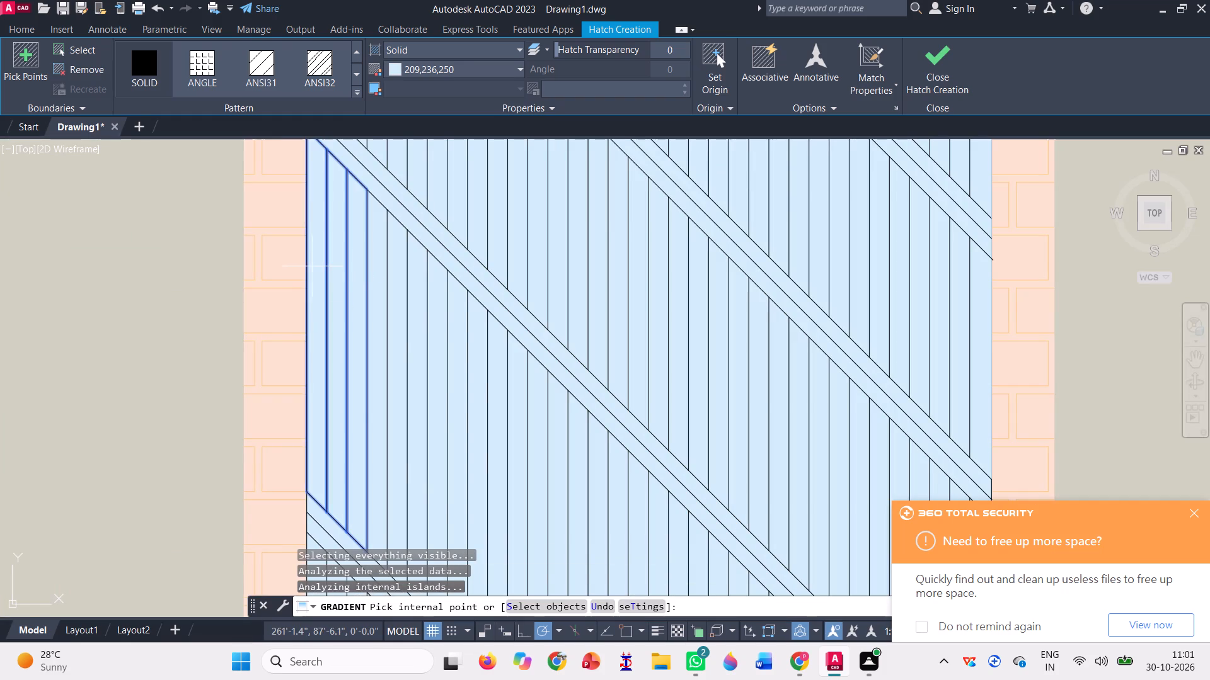
pyautogui.scroll(-4, 317, 305)
pyautogui.click(942, 66)
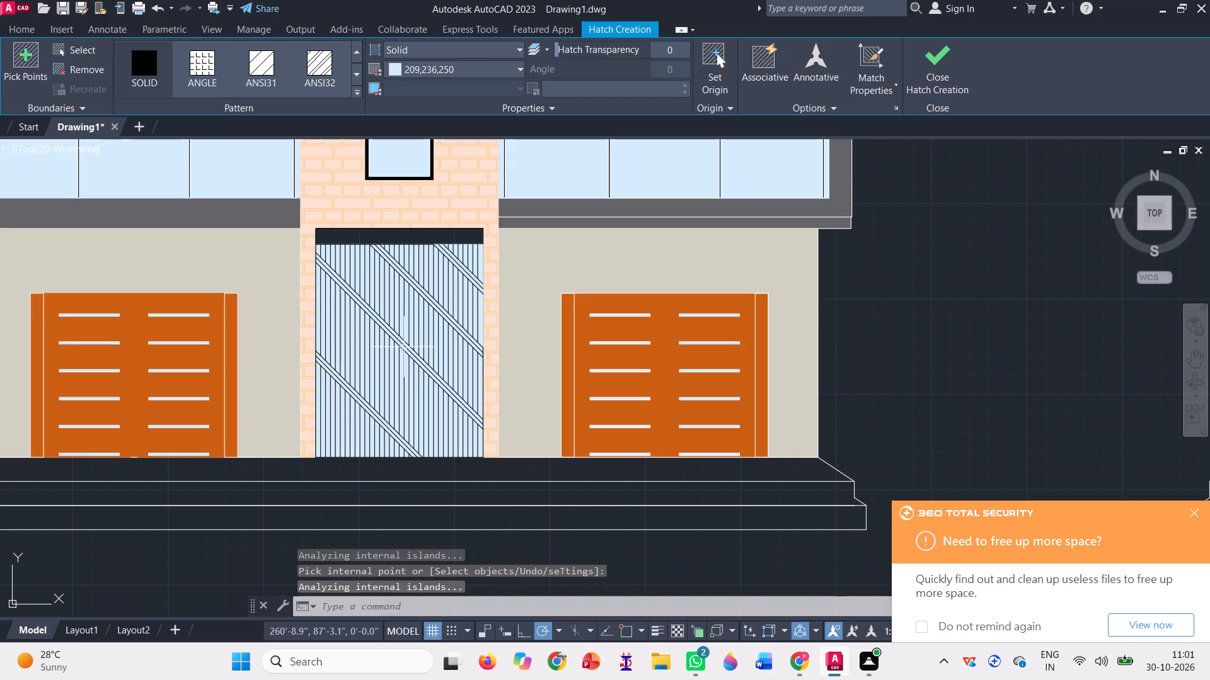
# Erase the entrance door's planks and diagonal bands from the black outline copy of the elevation.
pyautogui.scroll(-5, 262, 336)
pyautogui.scroll(1, 270, 373)
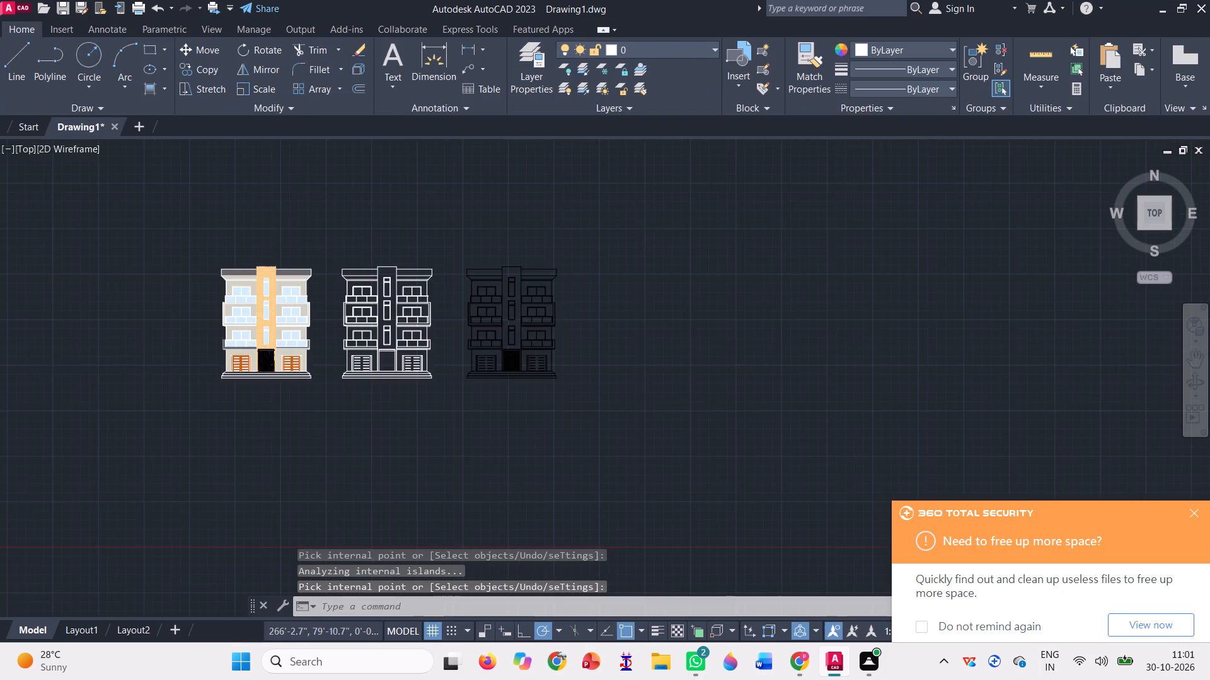
pyautogui.scroll(3, 270, 373)
pyautogui.scroll(-3, 263, 348)
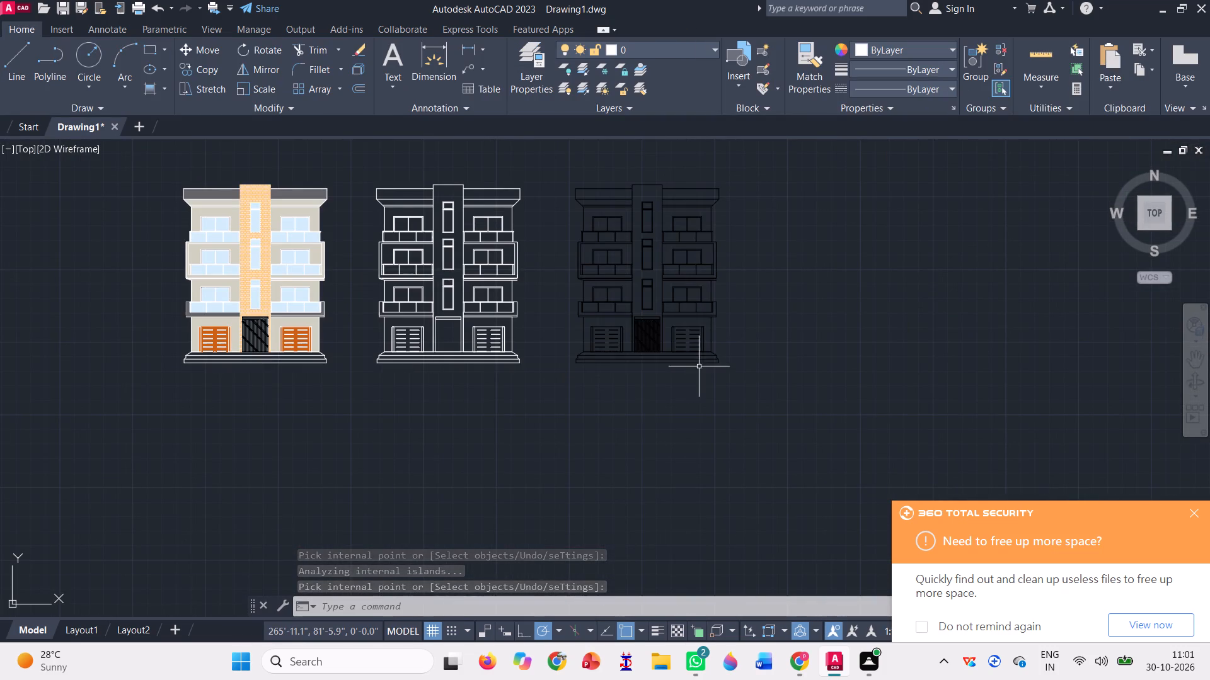
pyautogui.scroll(6, 655, 350)
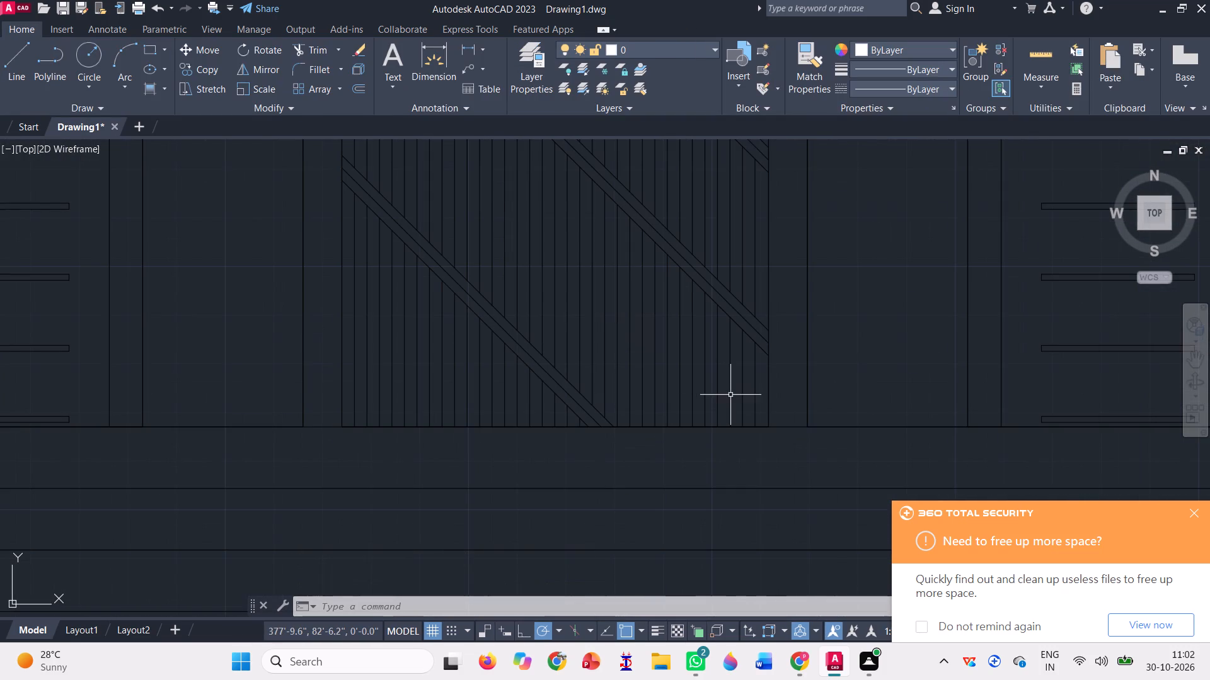
pyautogui.scroll(2, 763, 387)
pyautogui.click(763, 386)
pyautogui.scroll(-5, 310, 232)
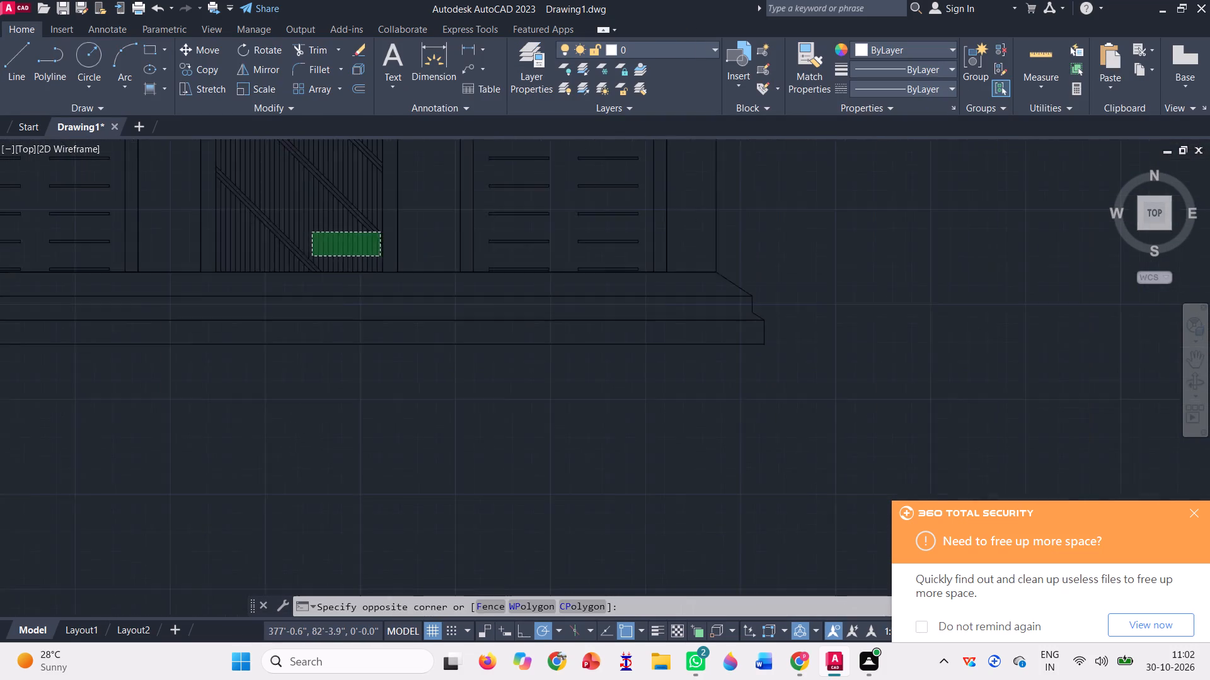
pyautogui.scroll(-1, 312, 246)
pyautogui.scroll(4, 283, 176)
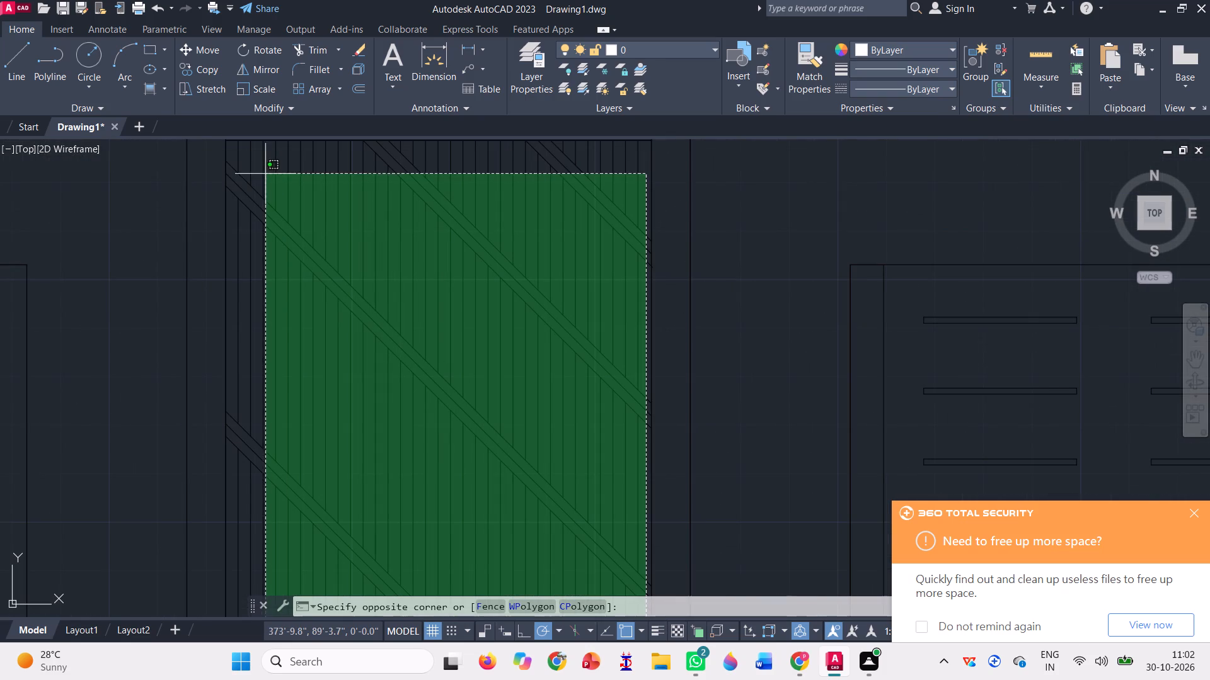
pyautogui.scroll(1, 234, 161)
pyautogui.click(234, 161)
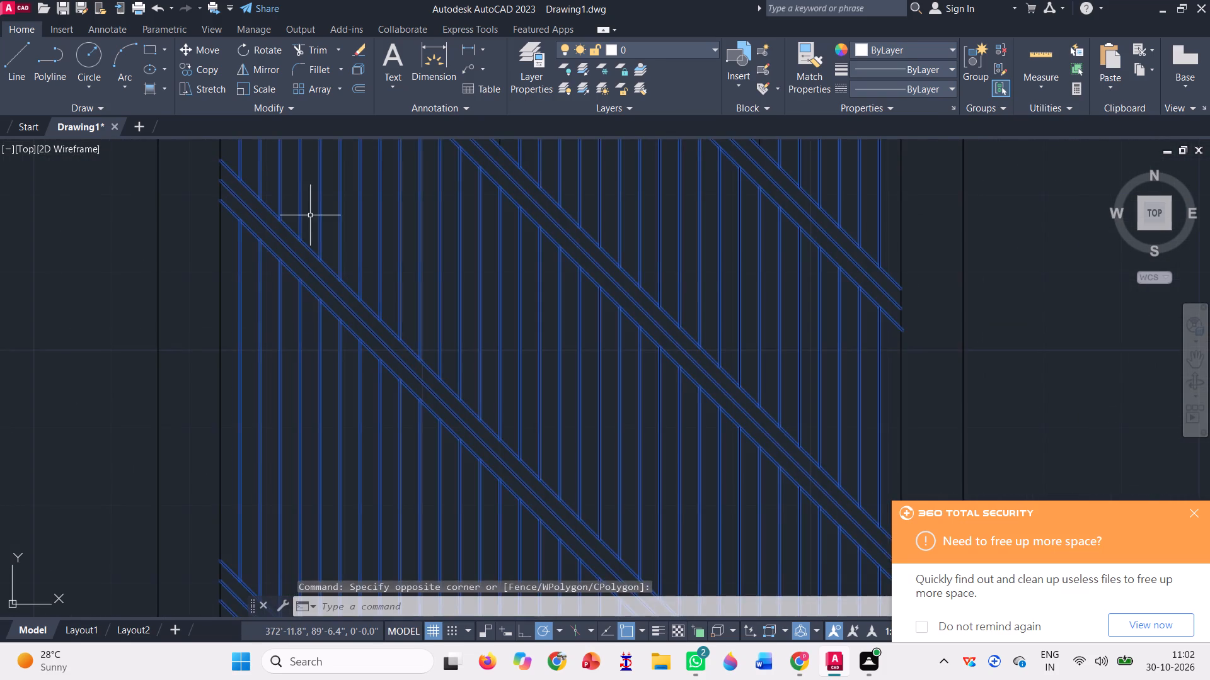
pyautogui.scroll(-4, 337, 217)
pyautogui.scroll(4, 369, 344)
pyautogui.scroll(2, 502, 389)
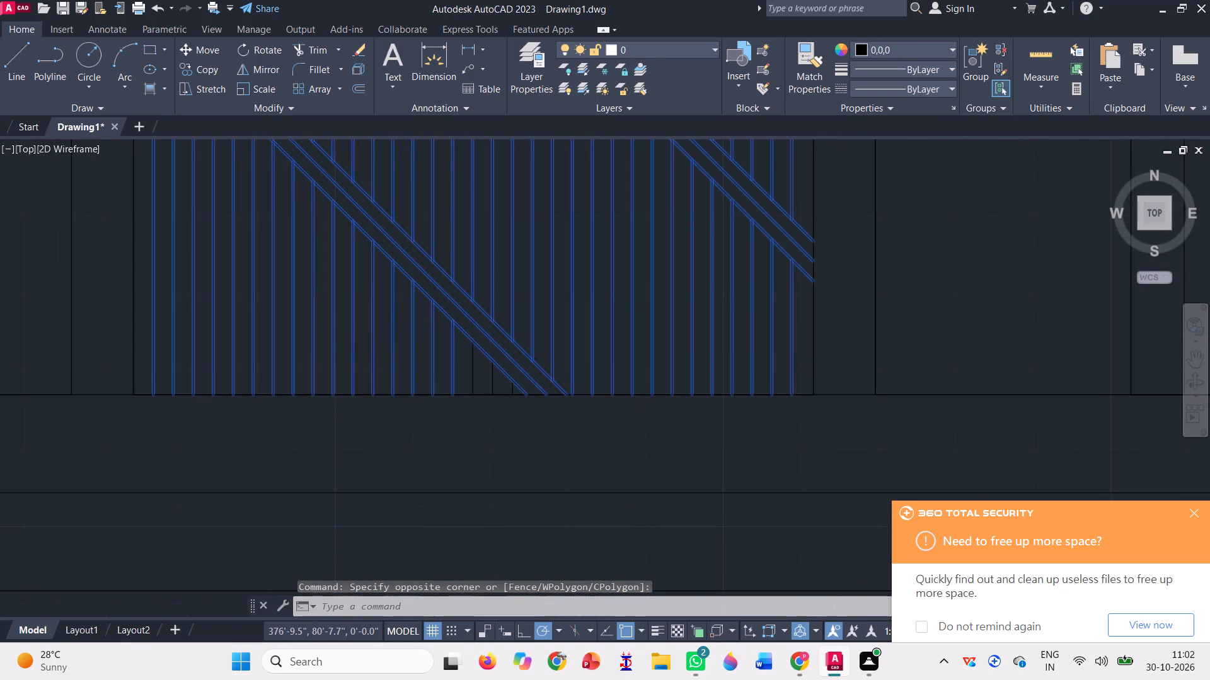
pyautogui.click(534, 396)
pyautogui.click(338, 294)
pyautogui.scroll(-4, 483, 310)
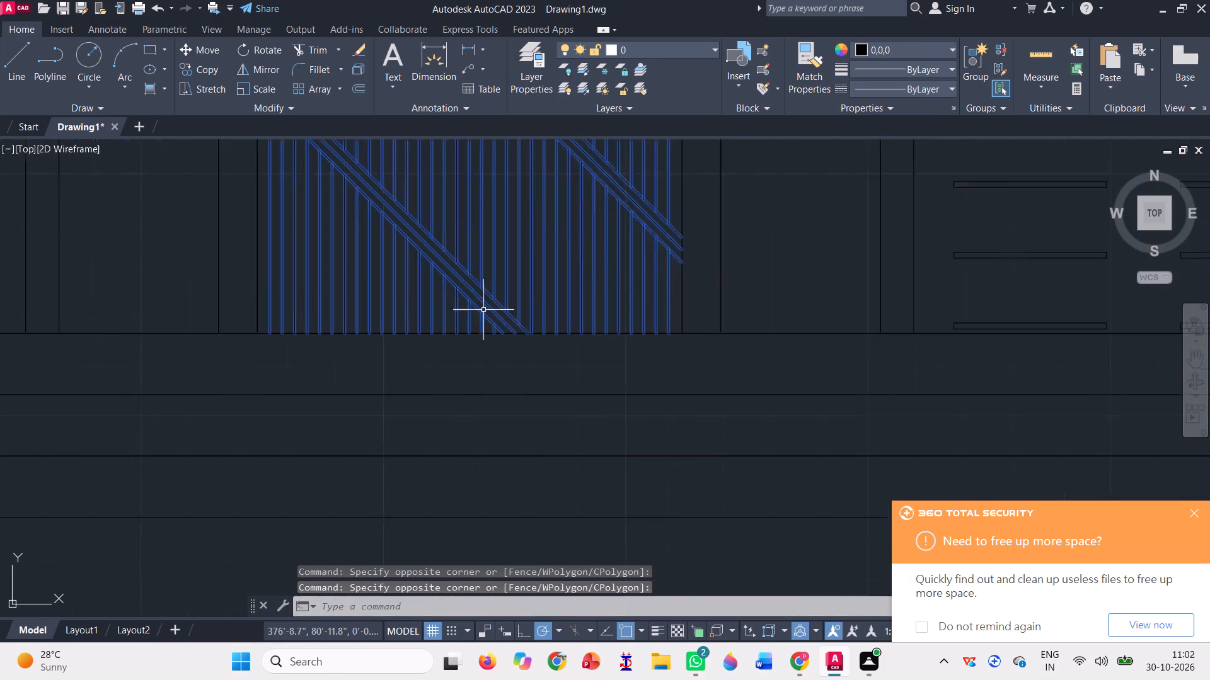
pyautogui.scroll(-5, 547, 400)
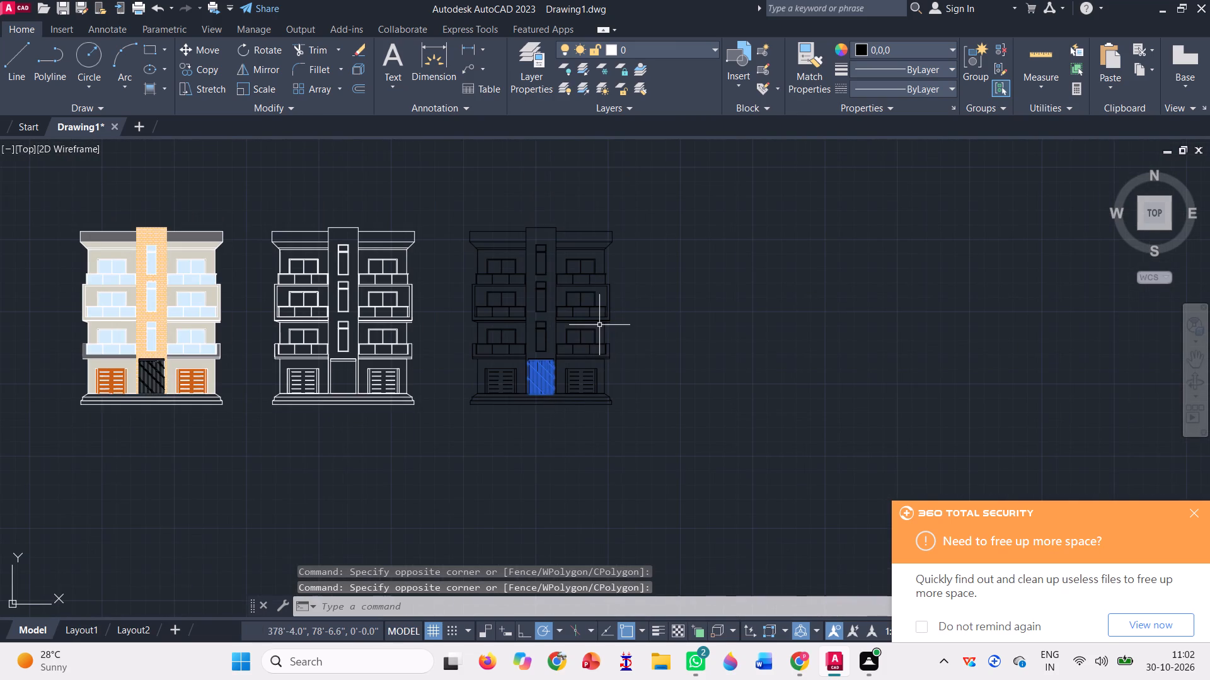
pyautogui.press('Delete')
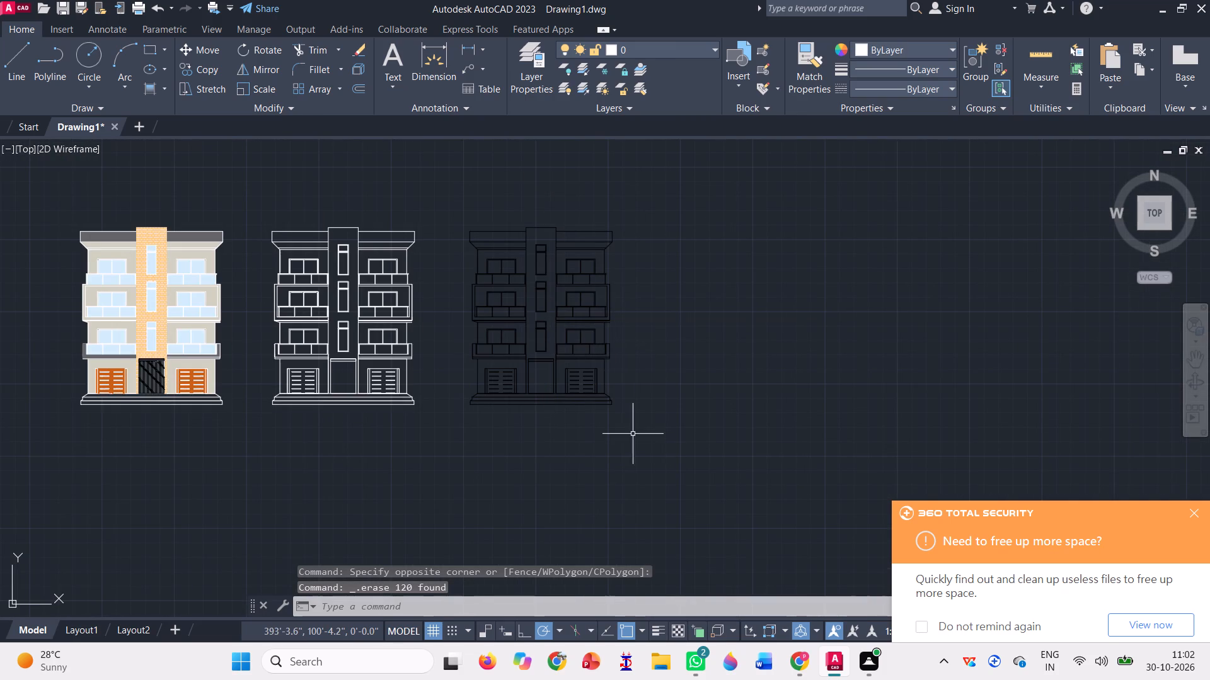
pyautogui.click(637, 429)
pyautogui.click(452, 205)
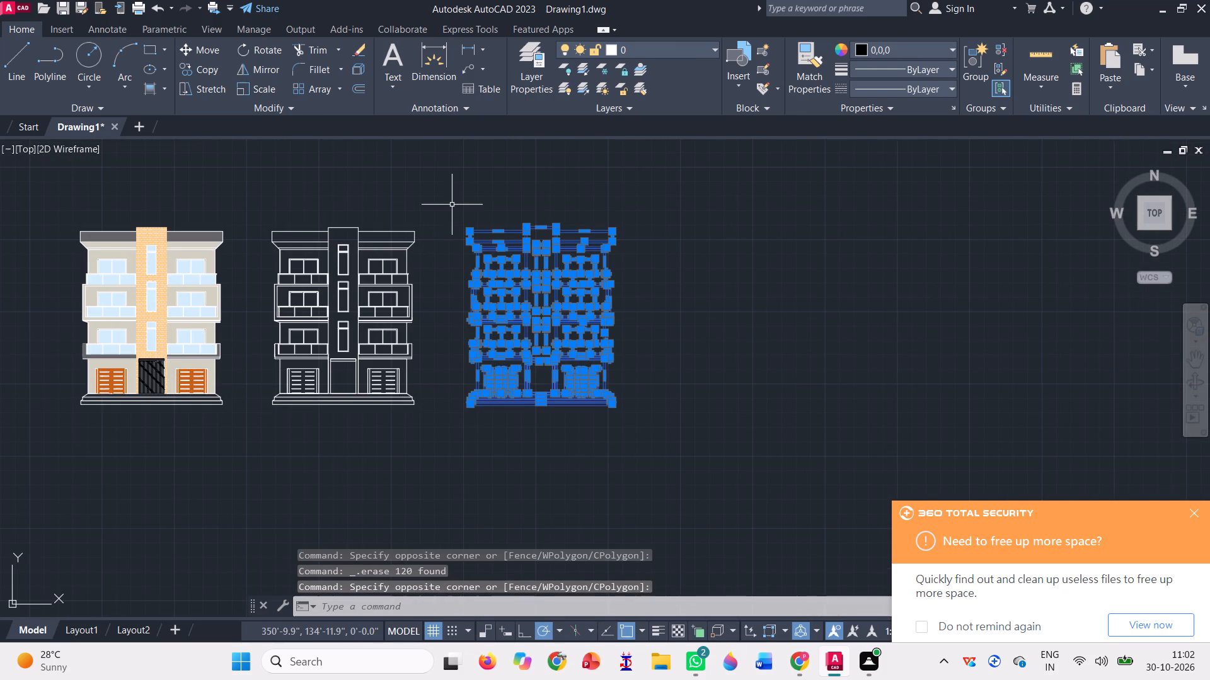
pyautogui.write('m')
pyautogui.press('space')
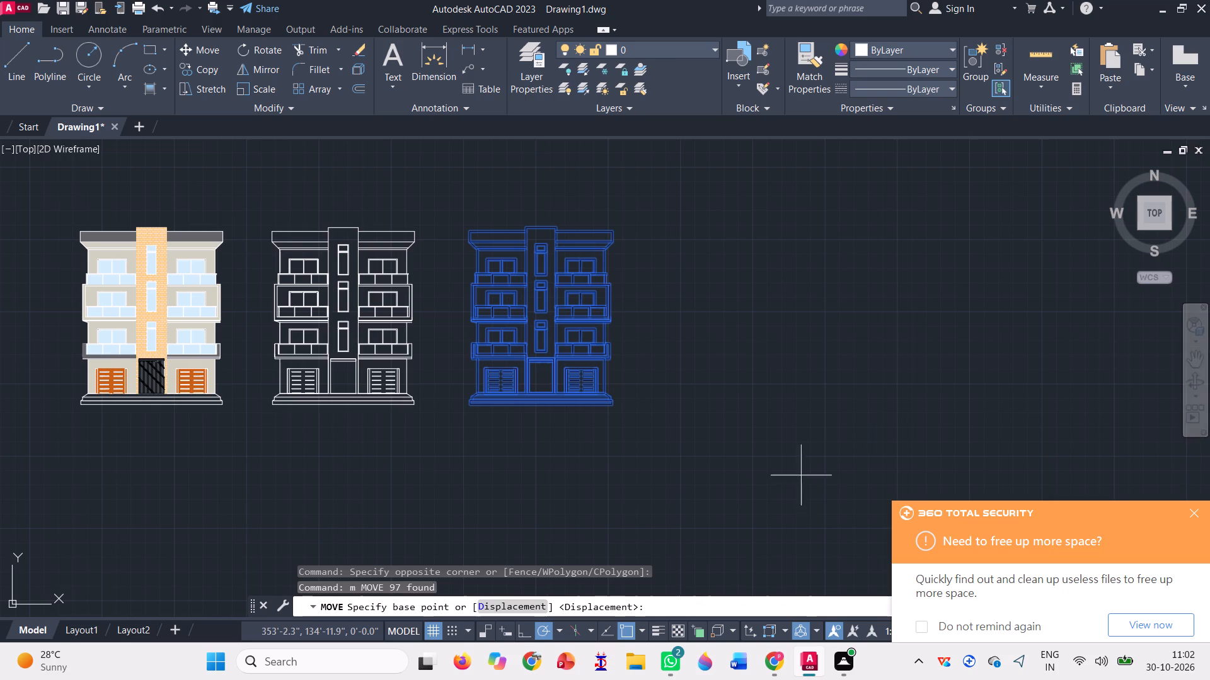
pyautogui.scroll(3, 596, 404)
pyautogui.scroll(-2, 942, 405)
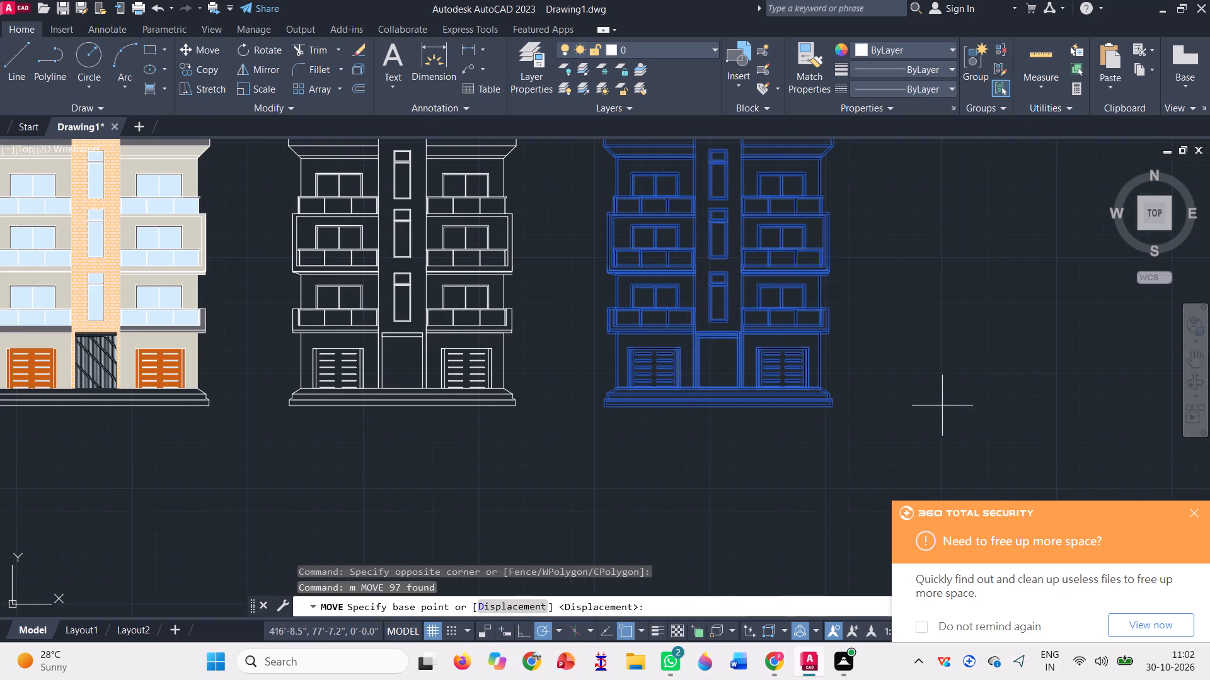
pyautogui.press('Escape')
# Fill the three entrance steps at the base of the coloured elevation with a solid 255,255,255 white hatch.
pyautogui.scroll(-2, 951, 409)
pyautogui.scroll(3, 687, 427)
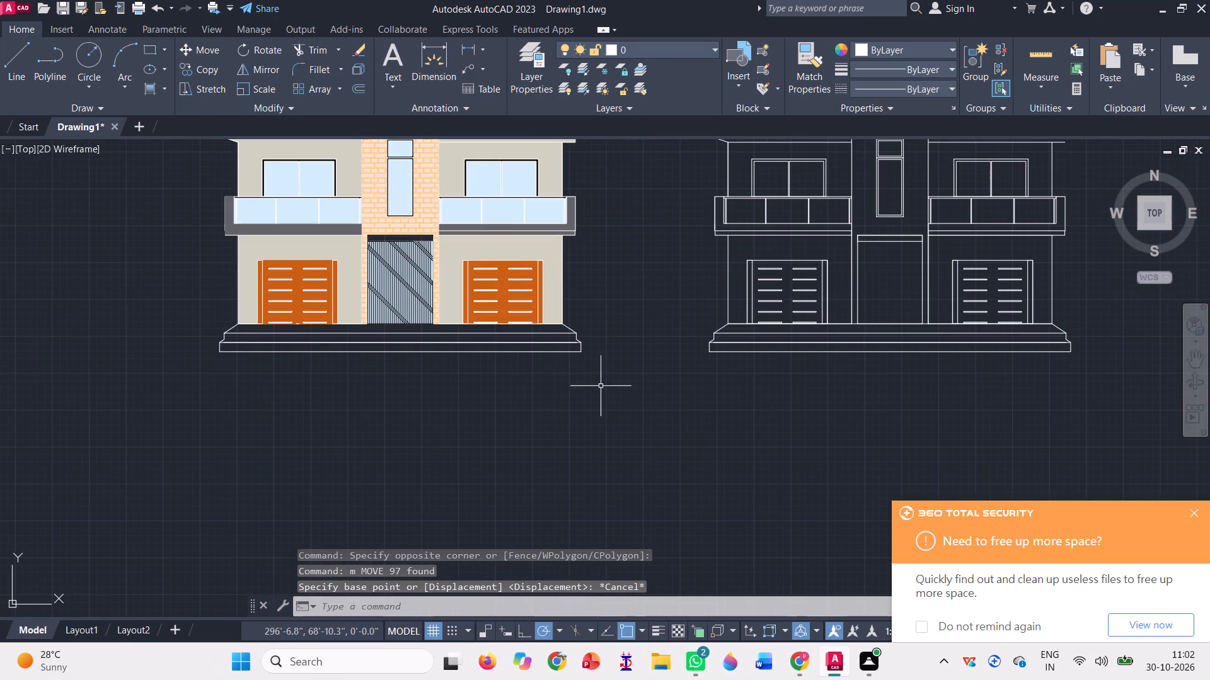
pyautogui.click(146, 88)
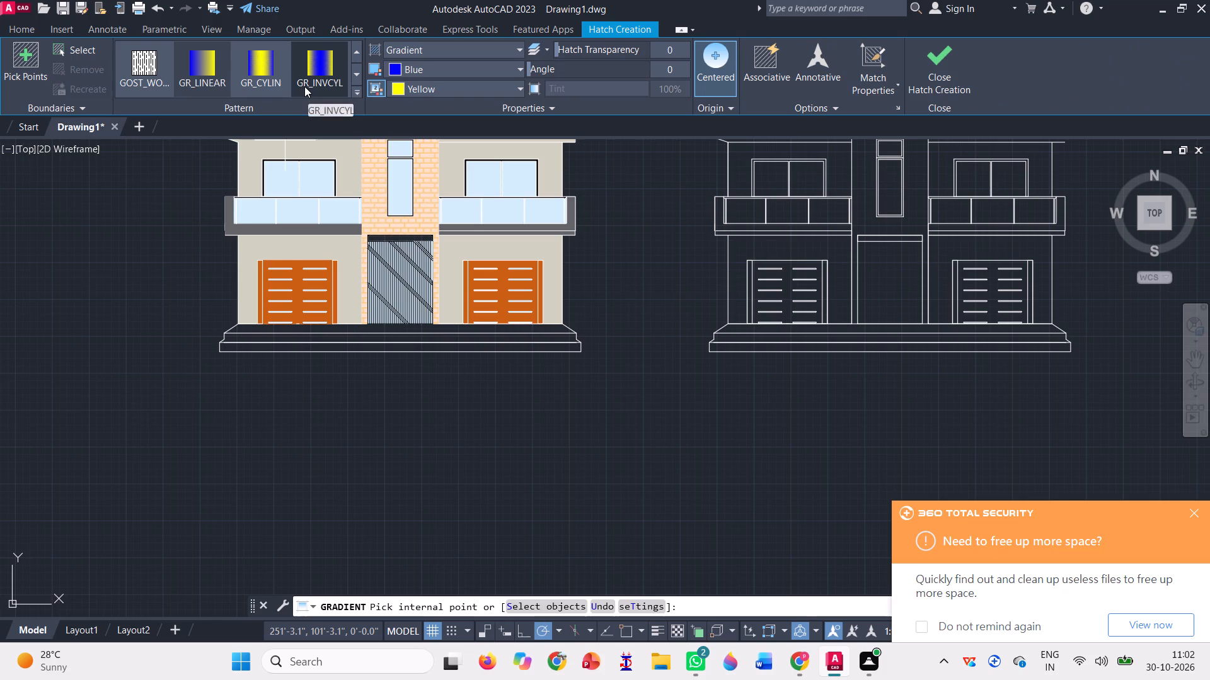
pyautogui.scroll(11, 294, 84)
pyautogui.scroll(7, 181, 87)
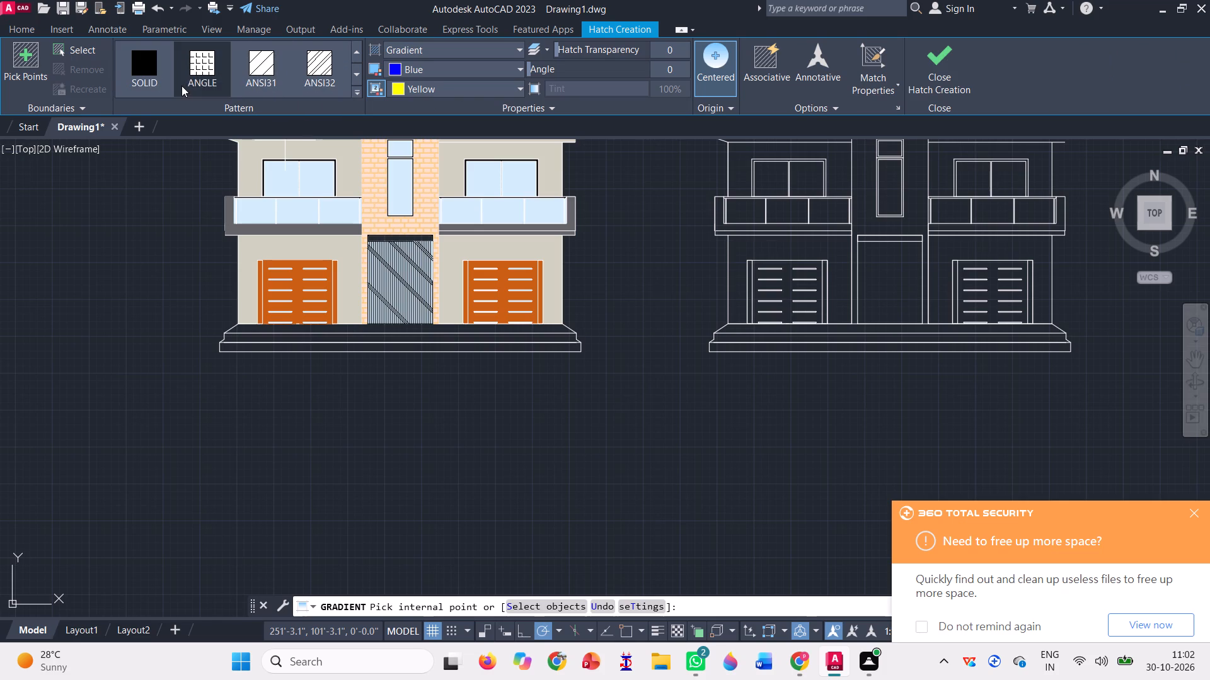
pyautogui.click(120, 62)
pyautogui.click(134, 69)
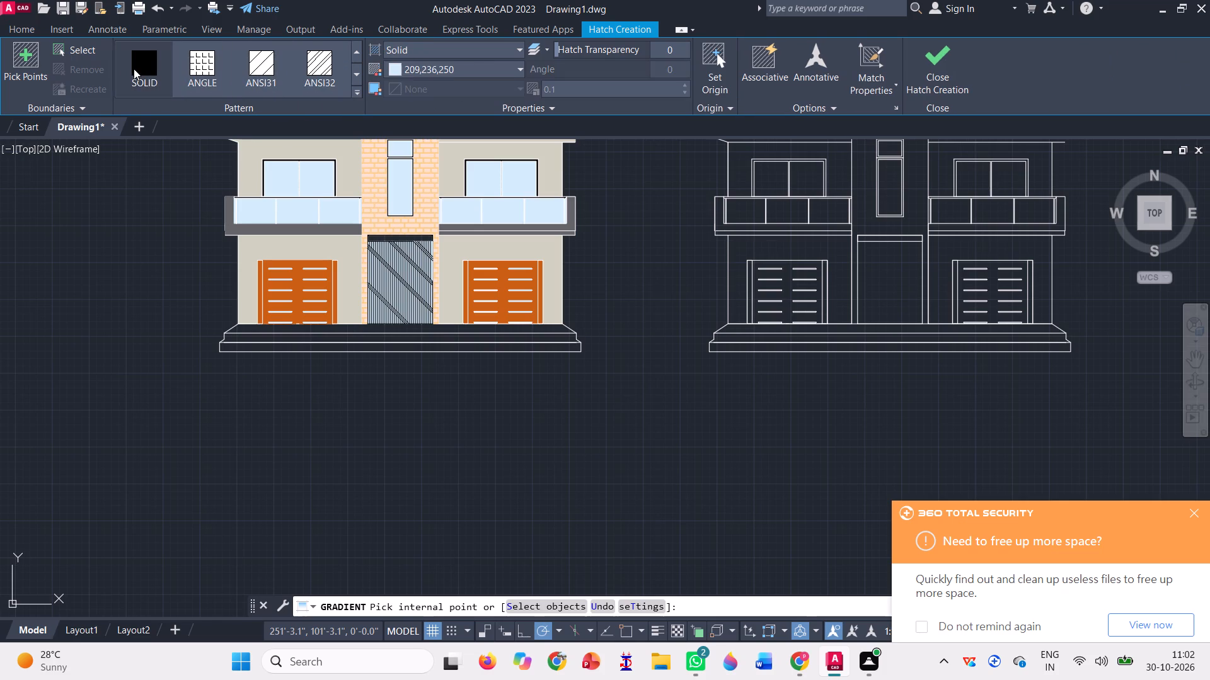
pyautogui.click(397, 65)
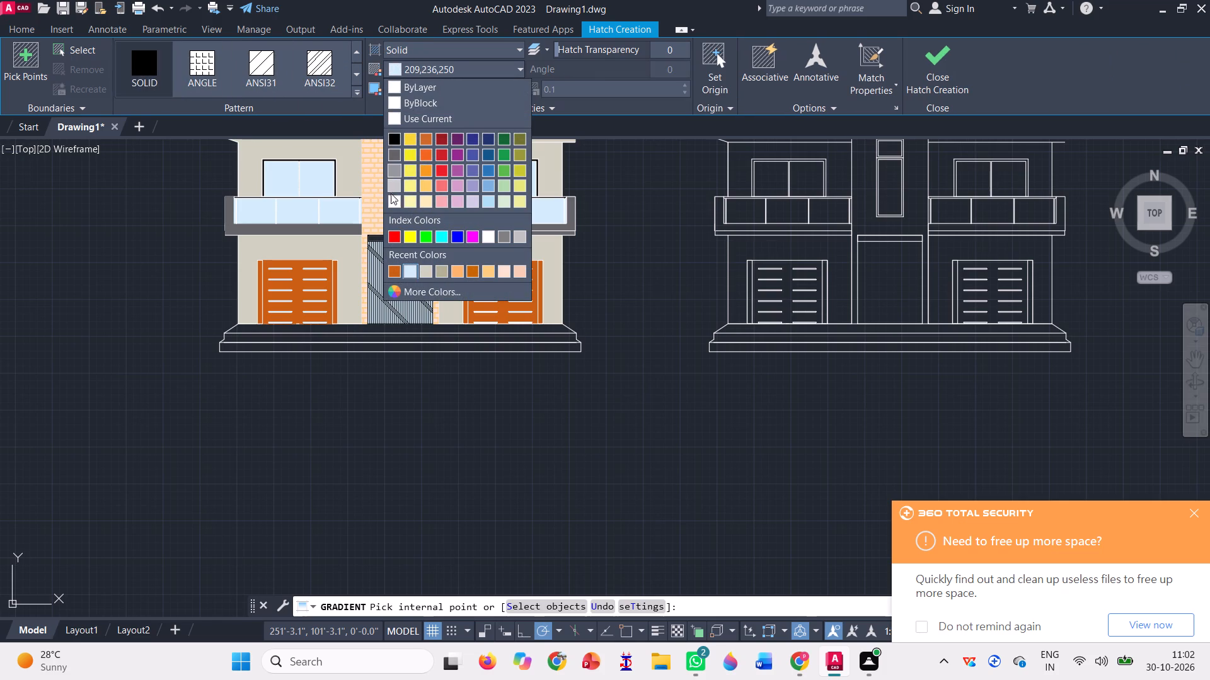
pyautogui.click(395, 196)
pyautogui.scroll(4, 369, 333)
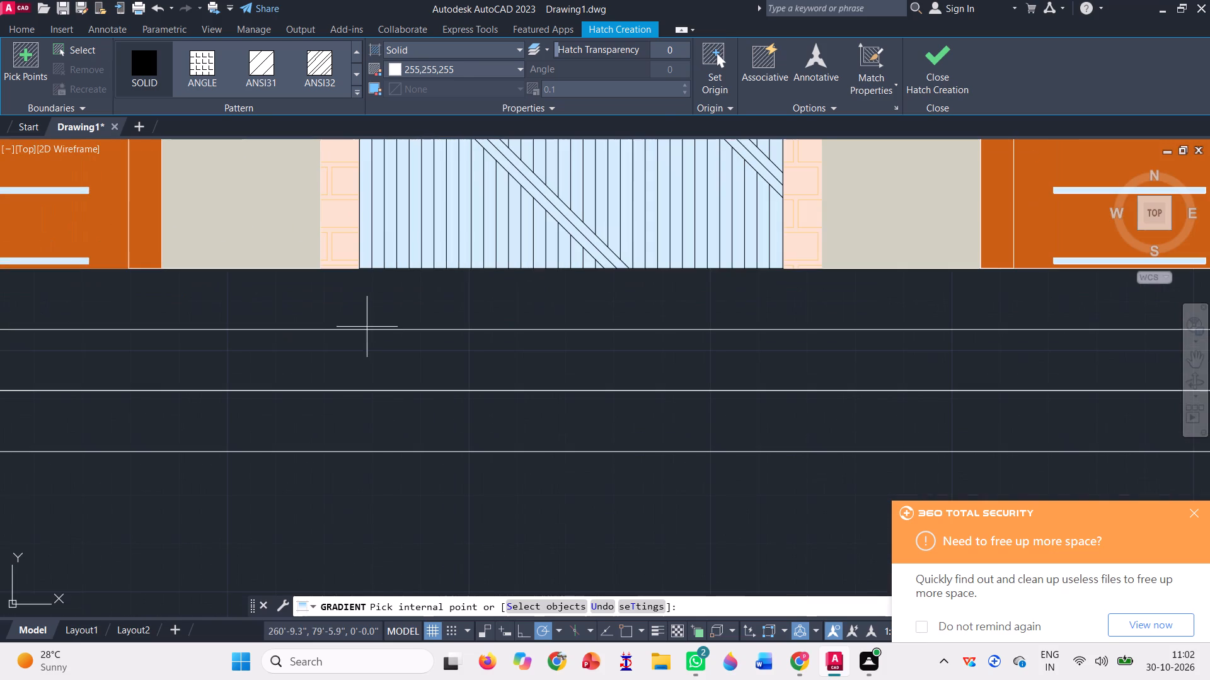
pyautogui.click(357, 314)
pyautogui.scroll(-3, 376, 332)
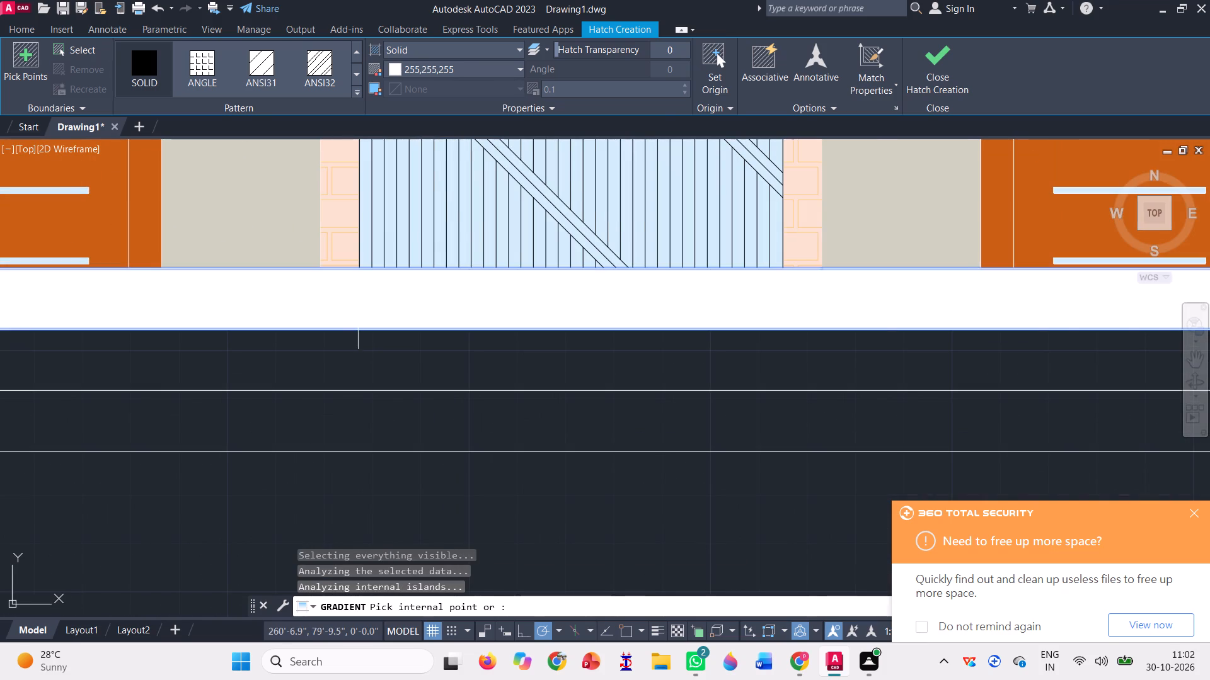
pyautogui.click(364, 354)
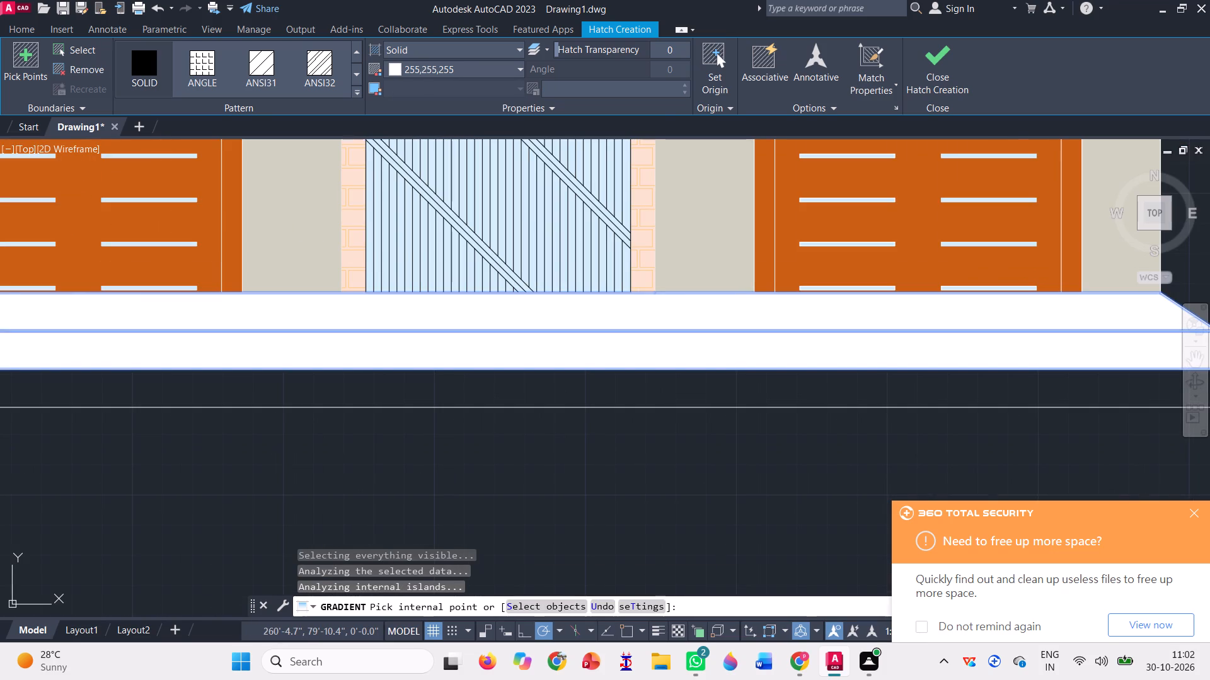
pyautogui.click(406, 405)
pyautogui.scroll(-4, 284, 377)
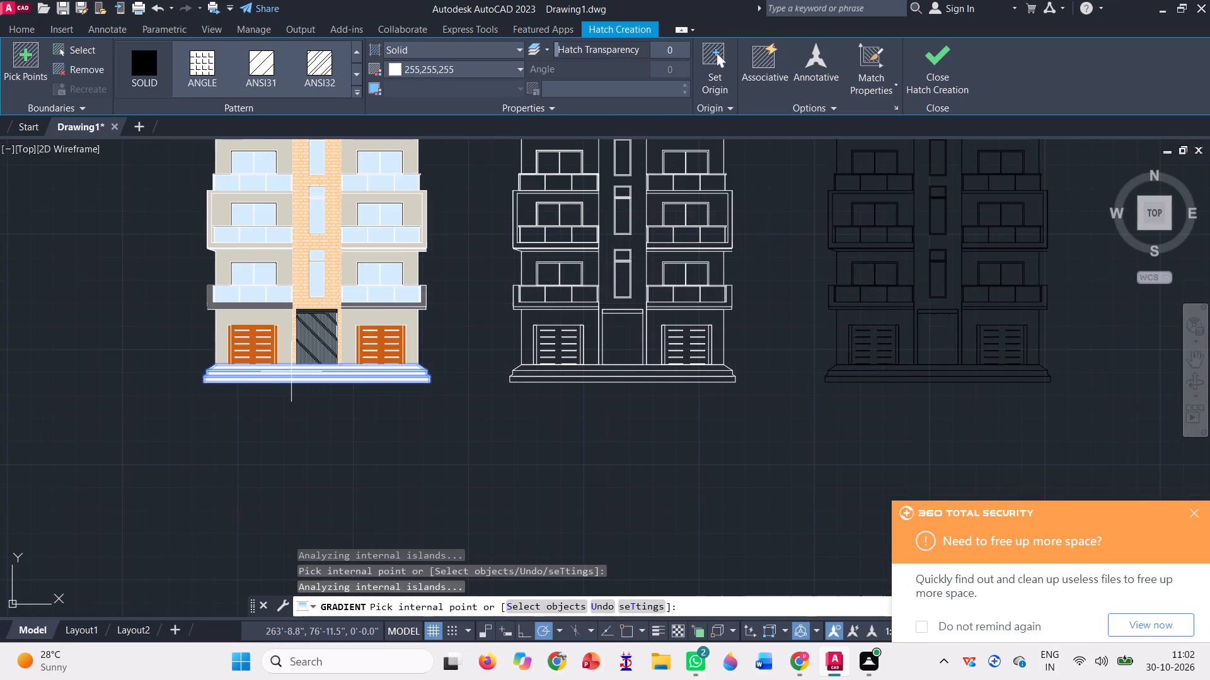
pyautogui.press('space')
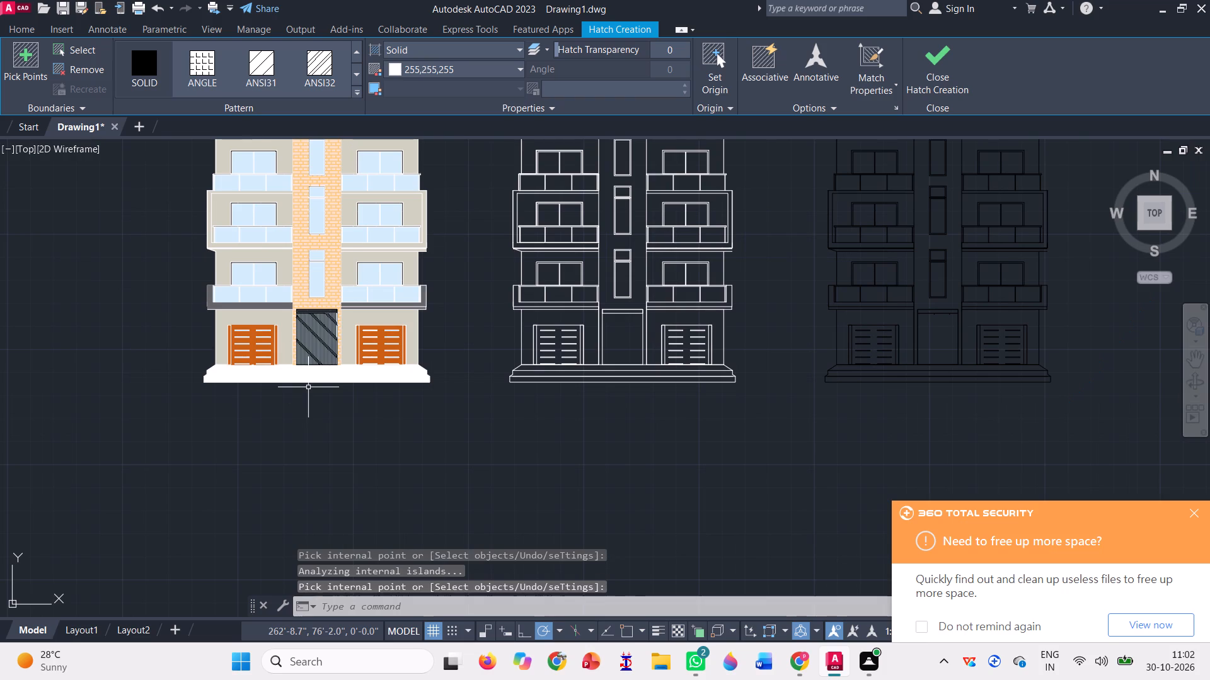
# Copy the black outline elevation onto the coloured elevation, matching the lower right corners of their bottom steps.
pyautogui.scroll(-4, 281, 404)
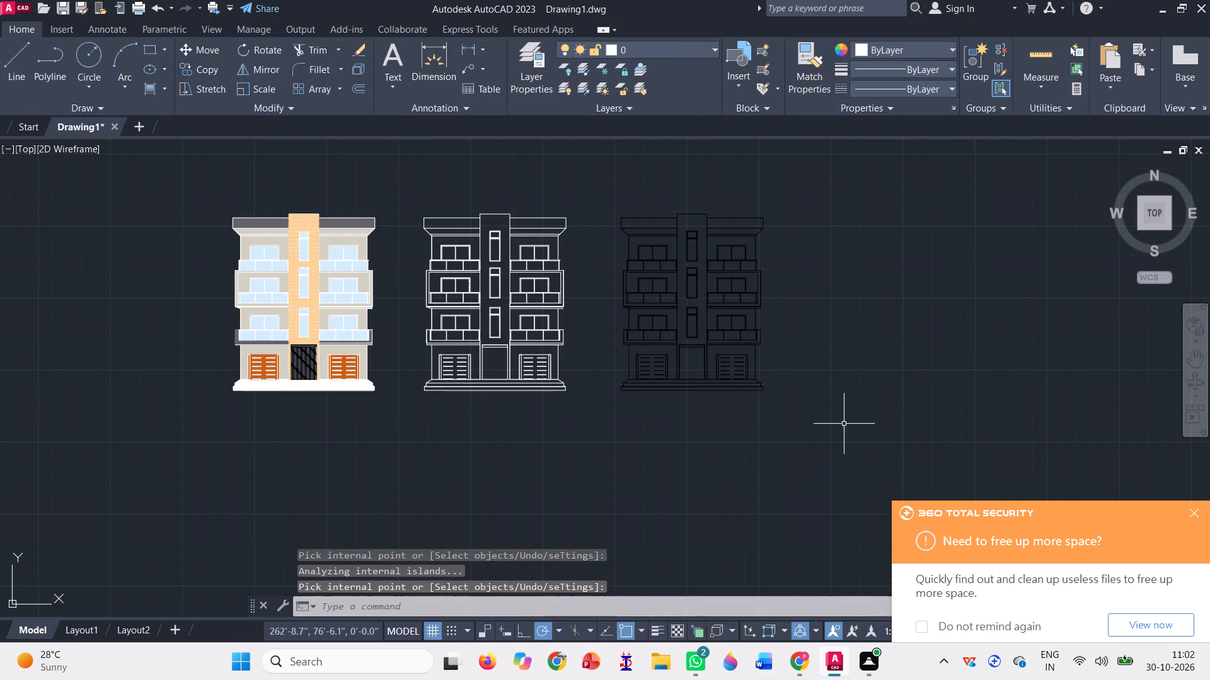
pyautogui.click(807, 430)
pyautogui.click(597, 179)
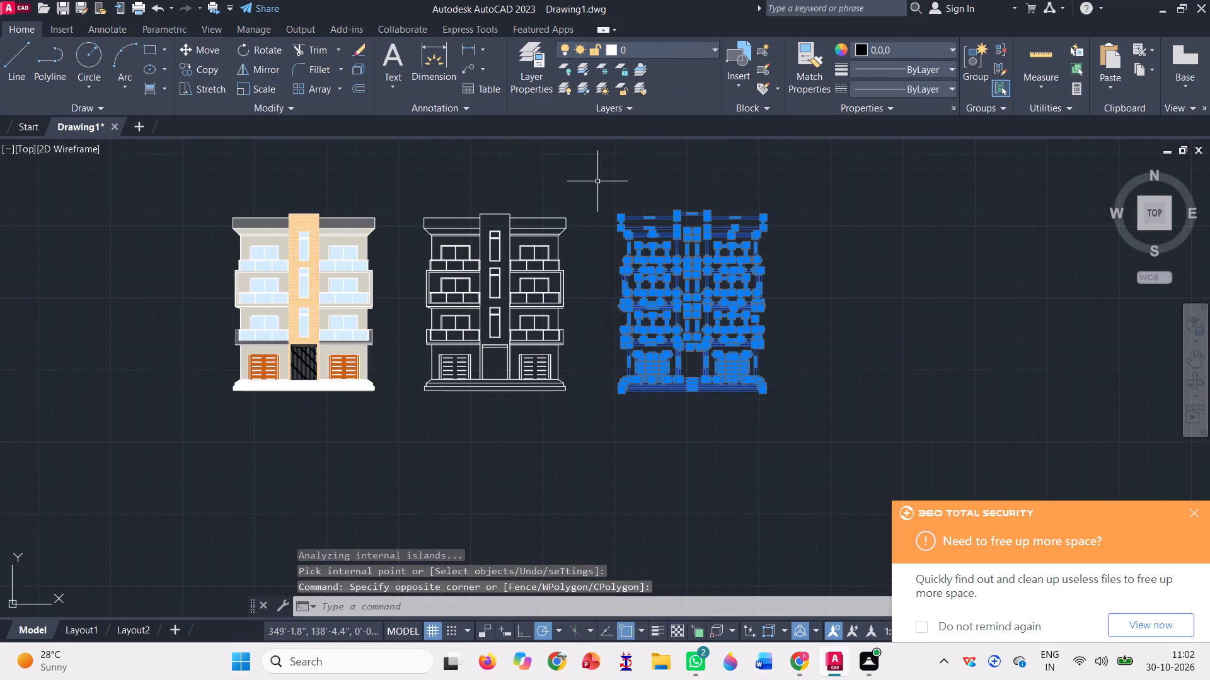
pyautogui.write('co')
pyautogui.press('space')
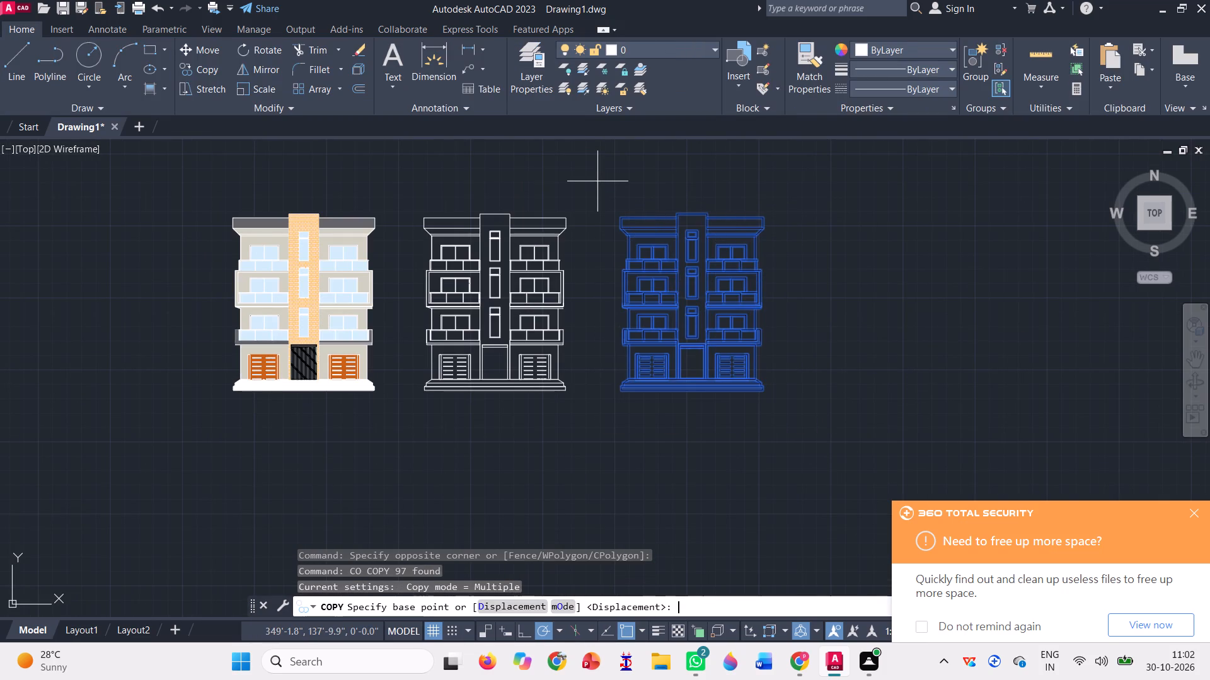
pyautogui.scroll(3, 750, 390)
pyautogui.scroll(3, 844, 402)
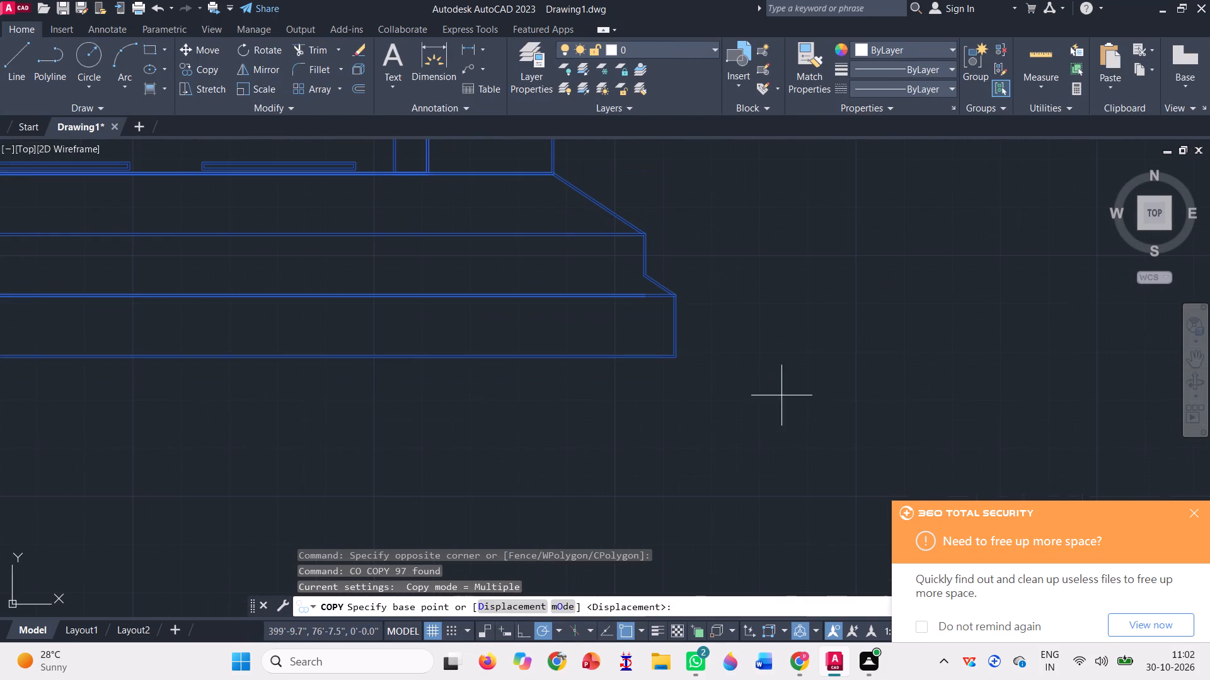
pyautogui.click(674, 360)
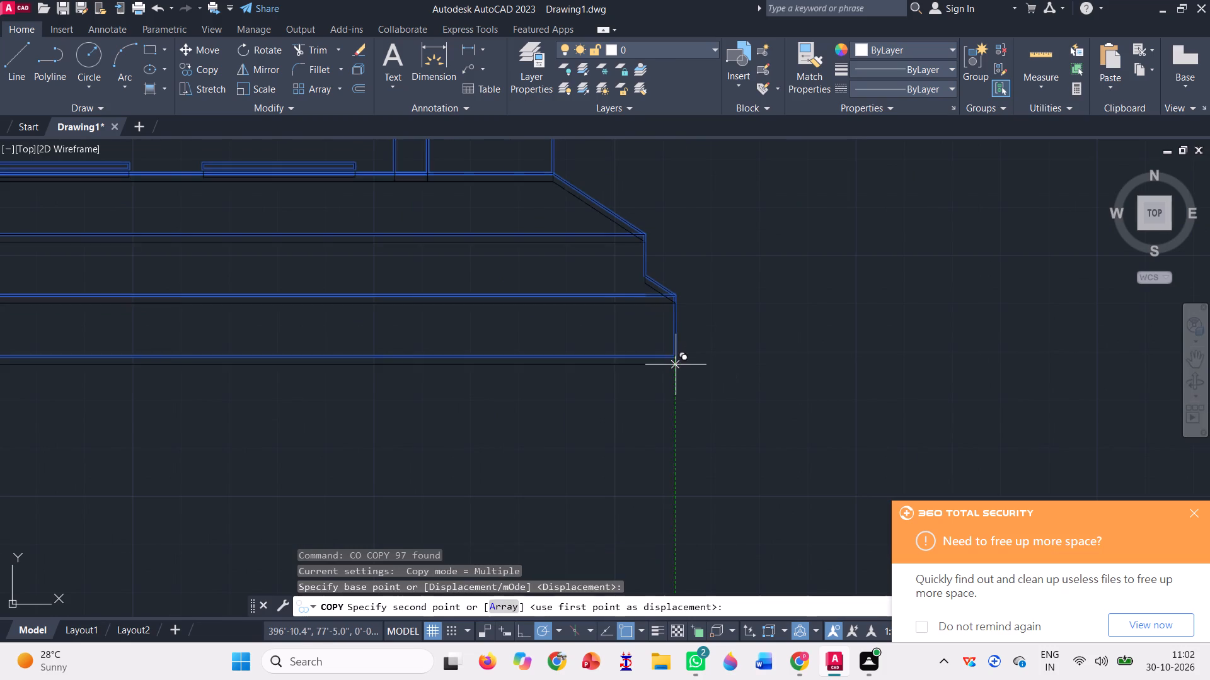
pyautogui.scroll(-7, 859, 377)
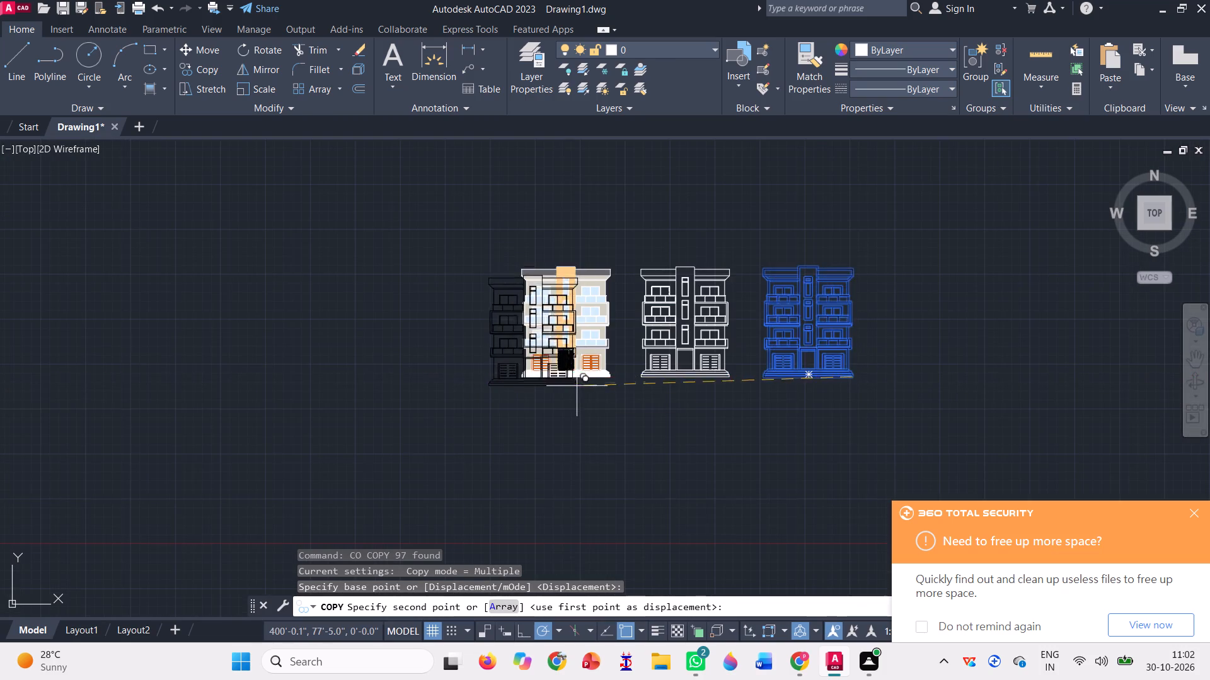
pyautogui.scroll(4, 578, 385)
pyautogui.scroll(2, 785, 343)
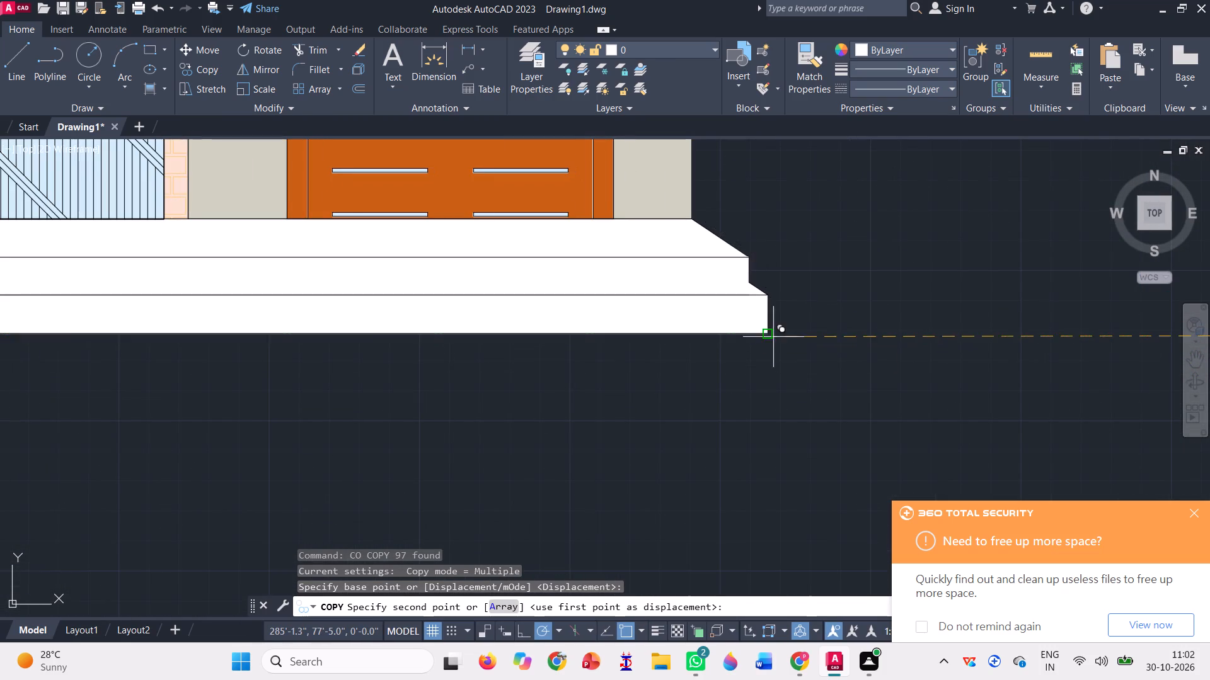
pyautogui.click(767, 332)
pyautogui.scroll(-4, 410, 383)
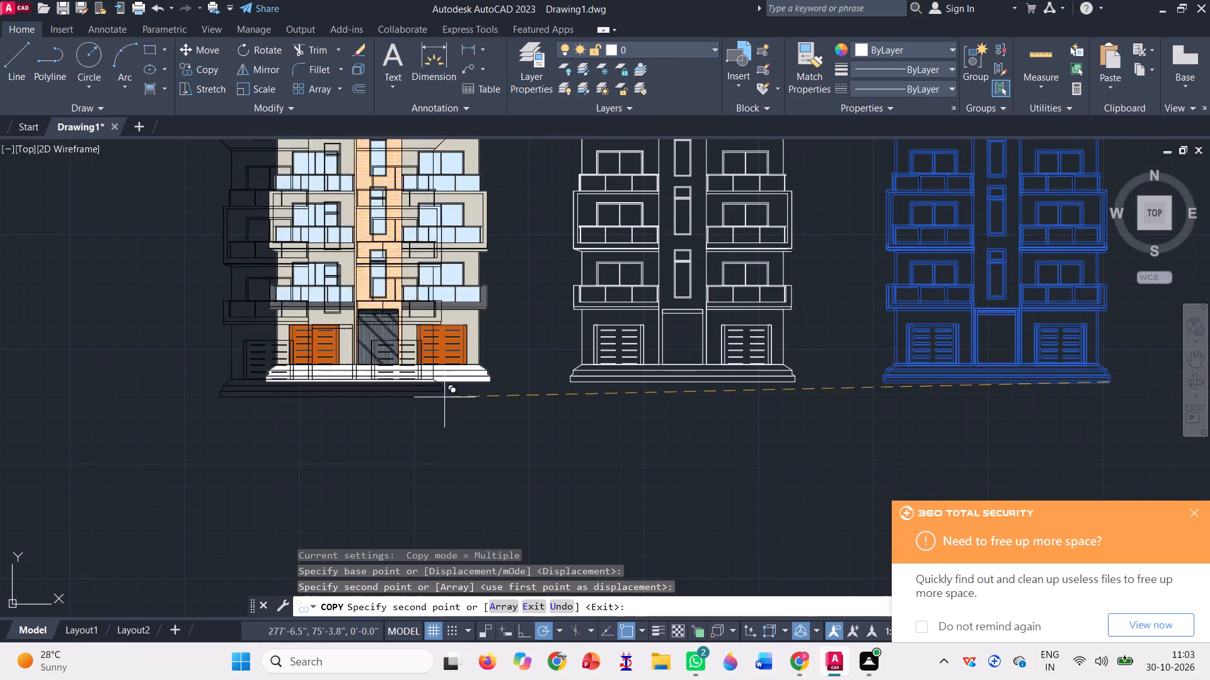
pyautogui.press('space')
# Erase the separate black outline elevation beside the white outline copy.
pyautogui.scroll(-1, 374, 414)
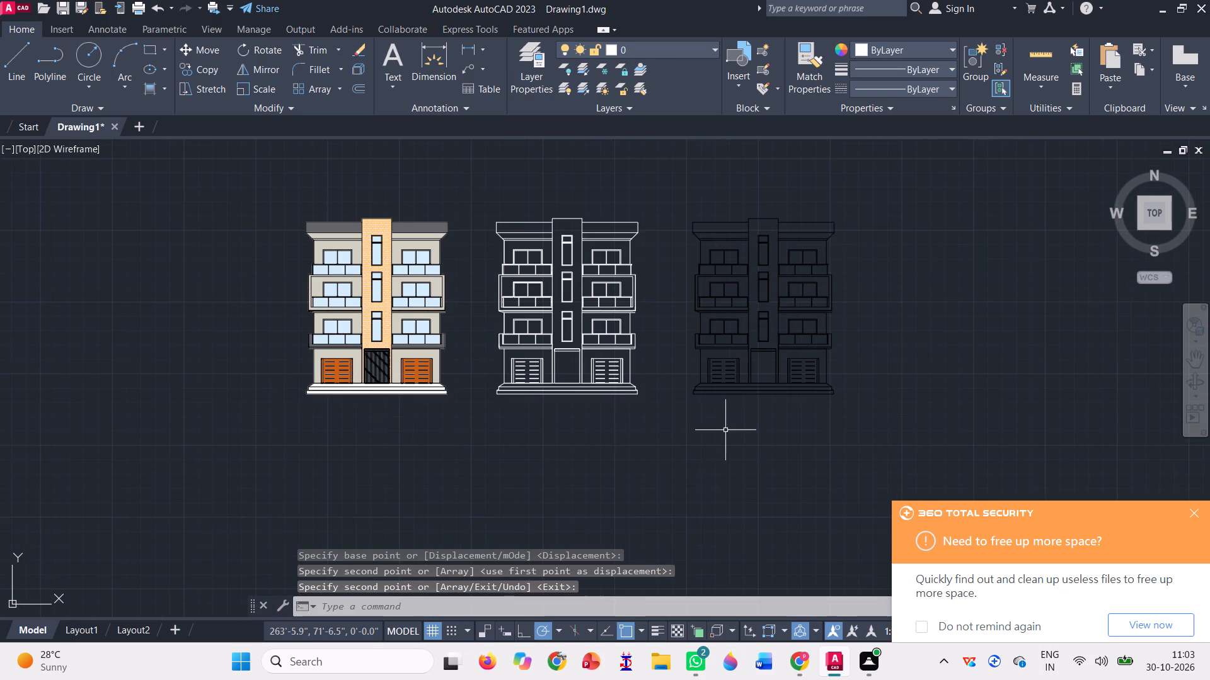
pyautogui.click(871, 427)
pyautogui.click(688, 203)
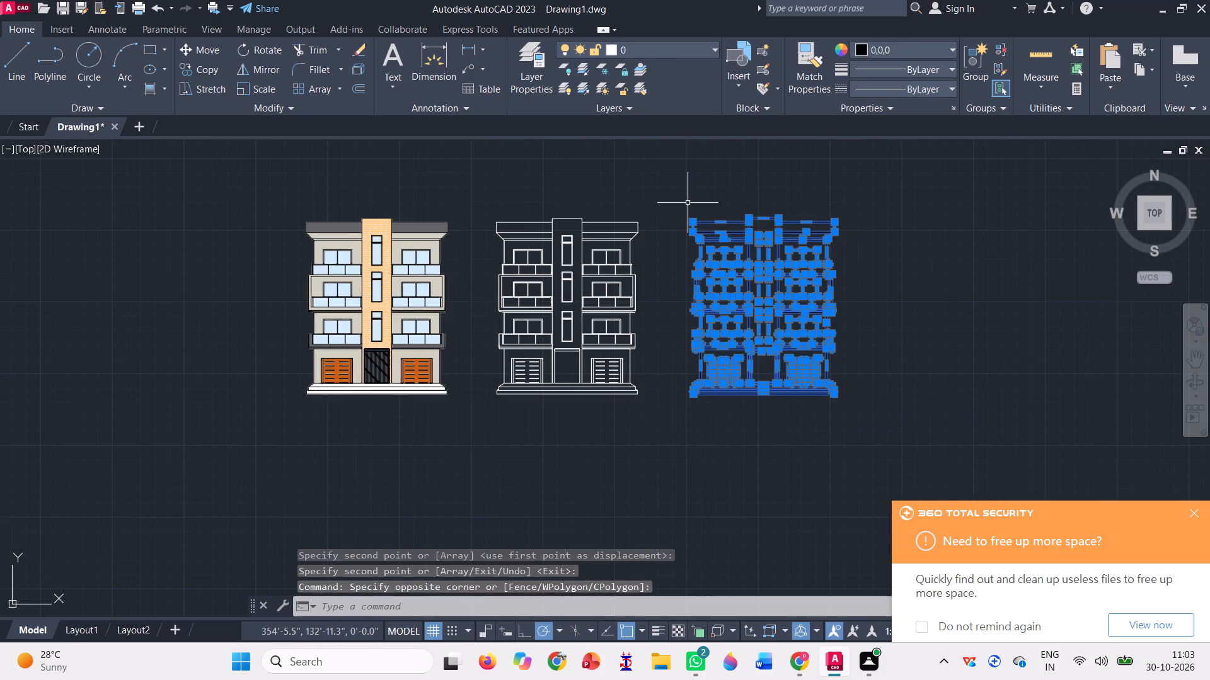
pyautogui.press('Delete')
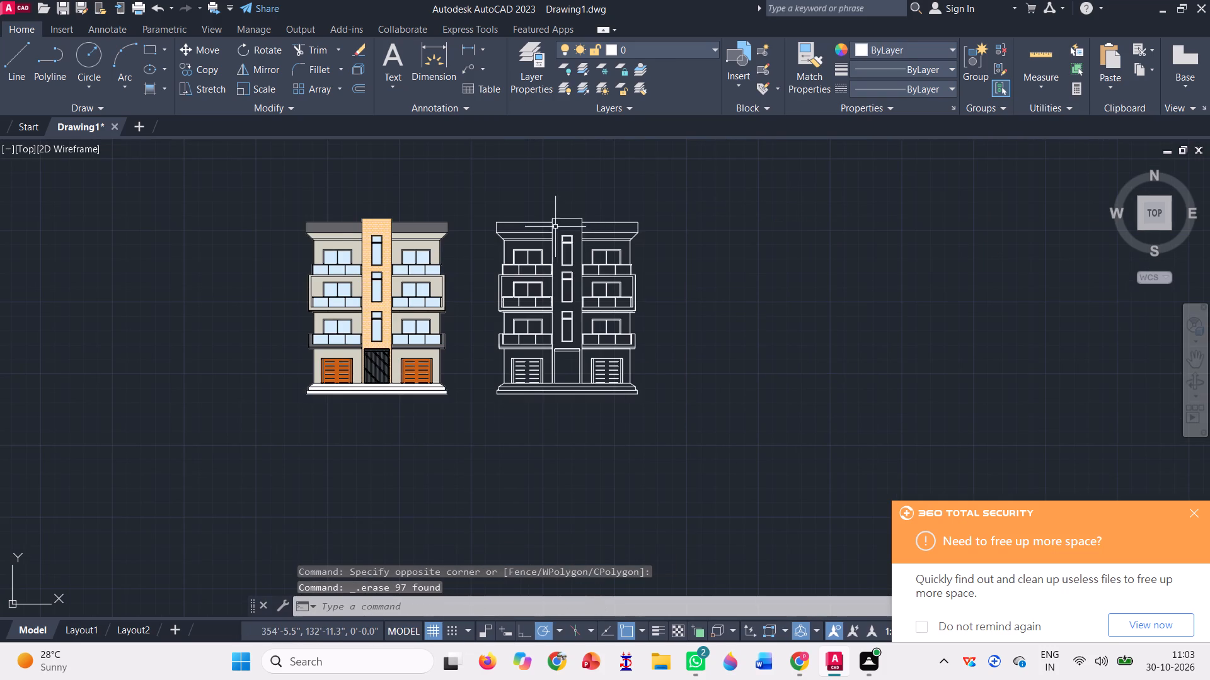
pyautogui.scroll(2, 306, 234)
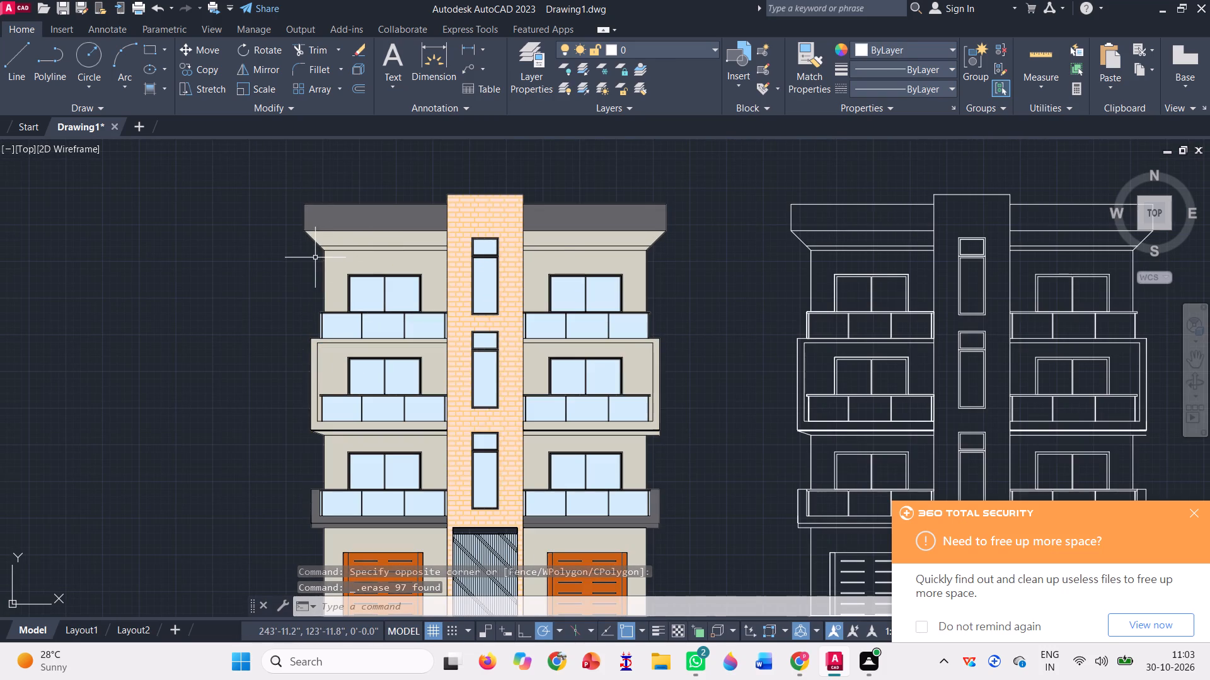
# Centre both complete elevations in the drawing area and turn off log file recording with LOGFILEOFF.
pyautogui.scroll(-1, 315, 258)
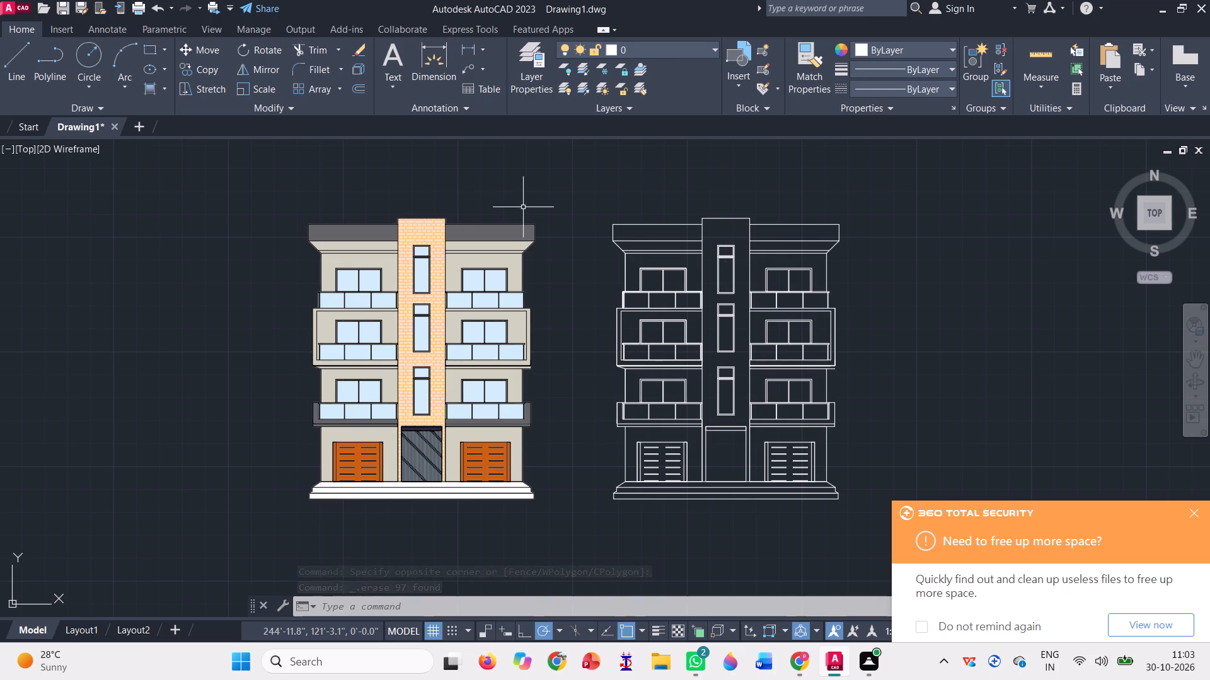
pyautogui.scroll(1, 523, 205)
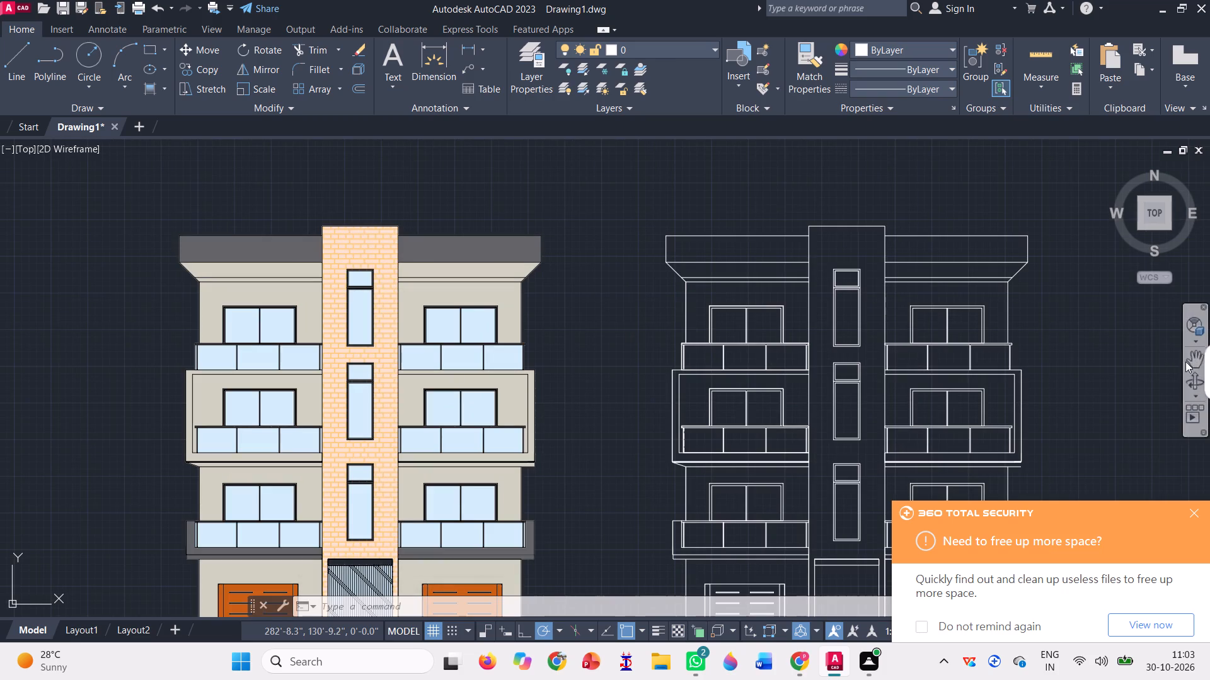
pyautogui.click(1198, 357)
pyautogui.moveTo(1011, 312); pyautogui.dragTo(974, 241)
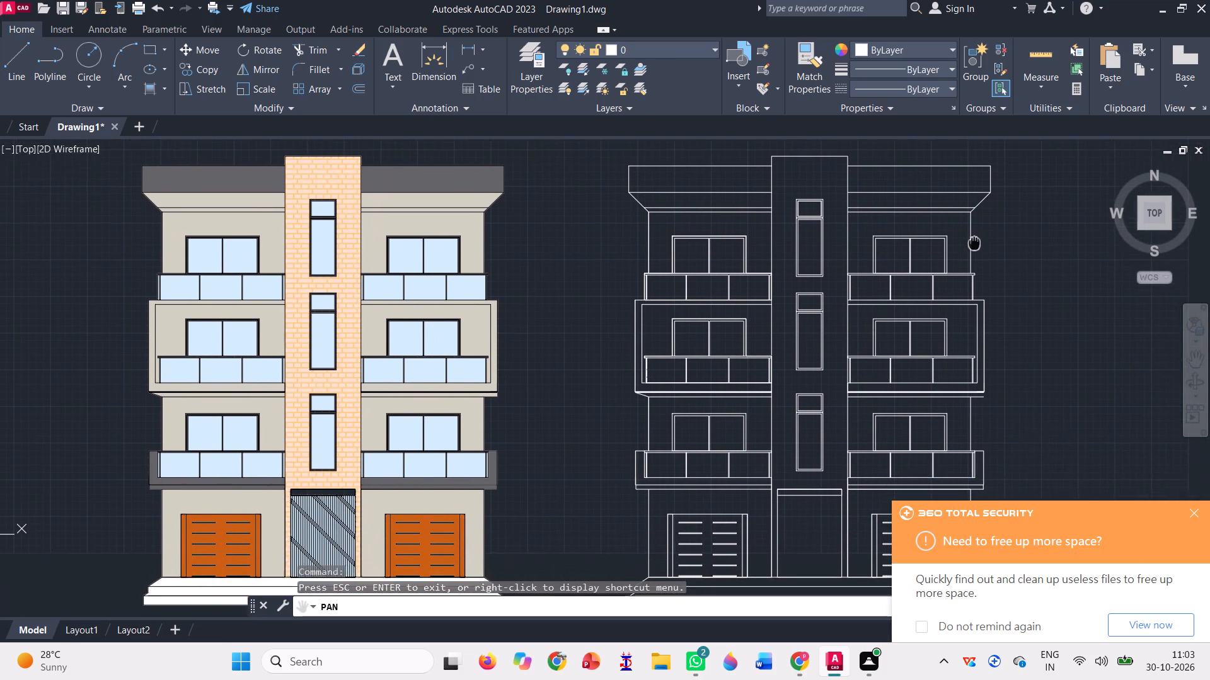
pyautogui.moveTo(974, 241); pyautogui.dragTo(974, 238)
pyautogui.scroll(-1, 526, 328)
pyautogui.press('Escape')
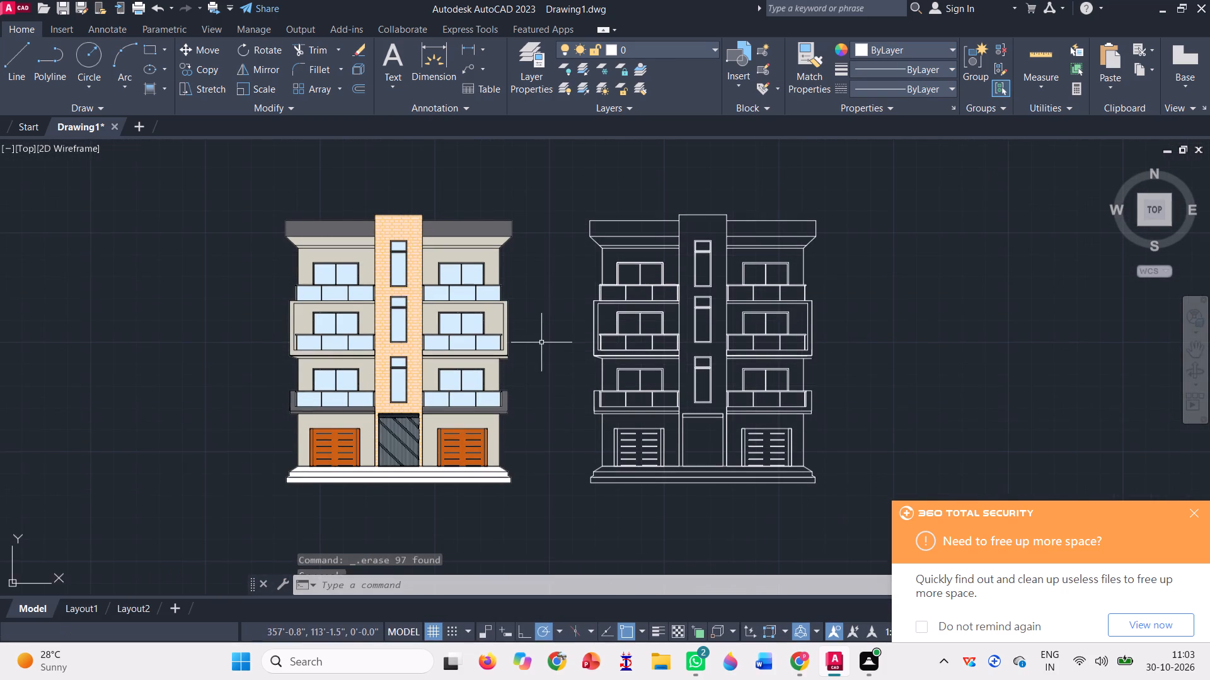
pyautogui.write('log')
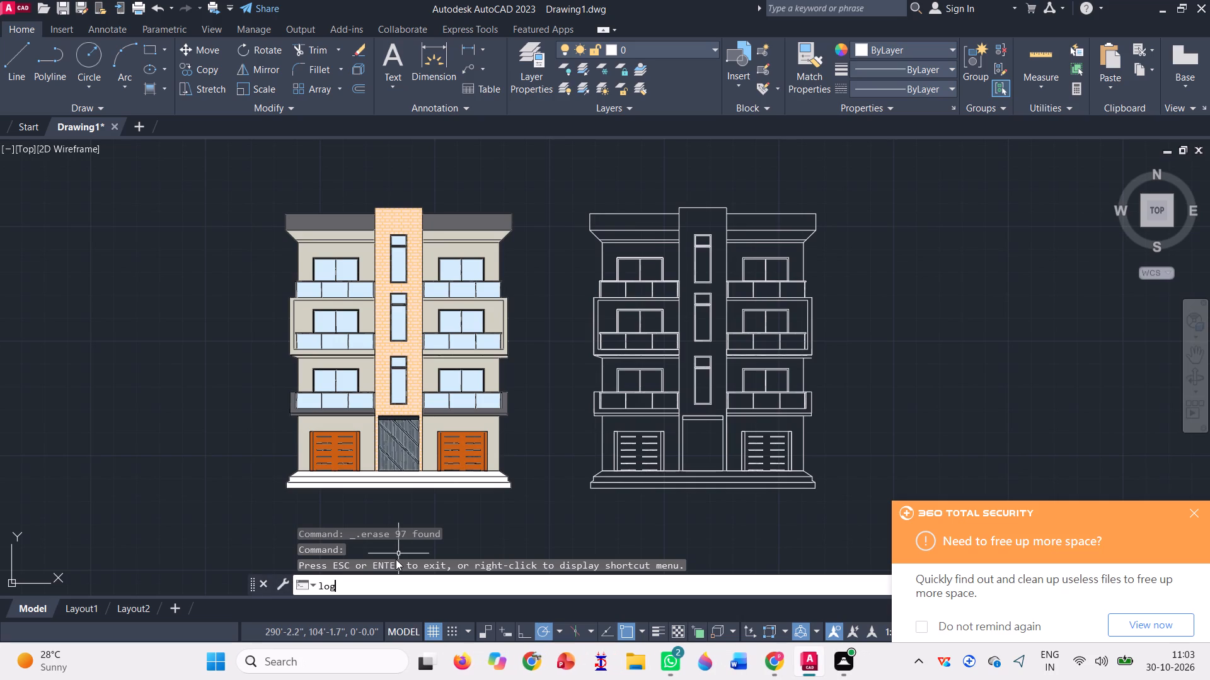
pyautogui.press('Down')
pyautogui.press('Return')
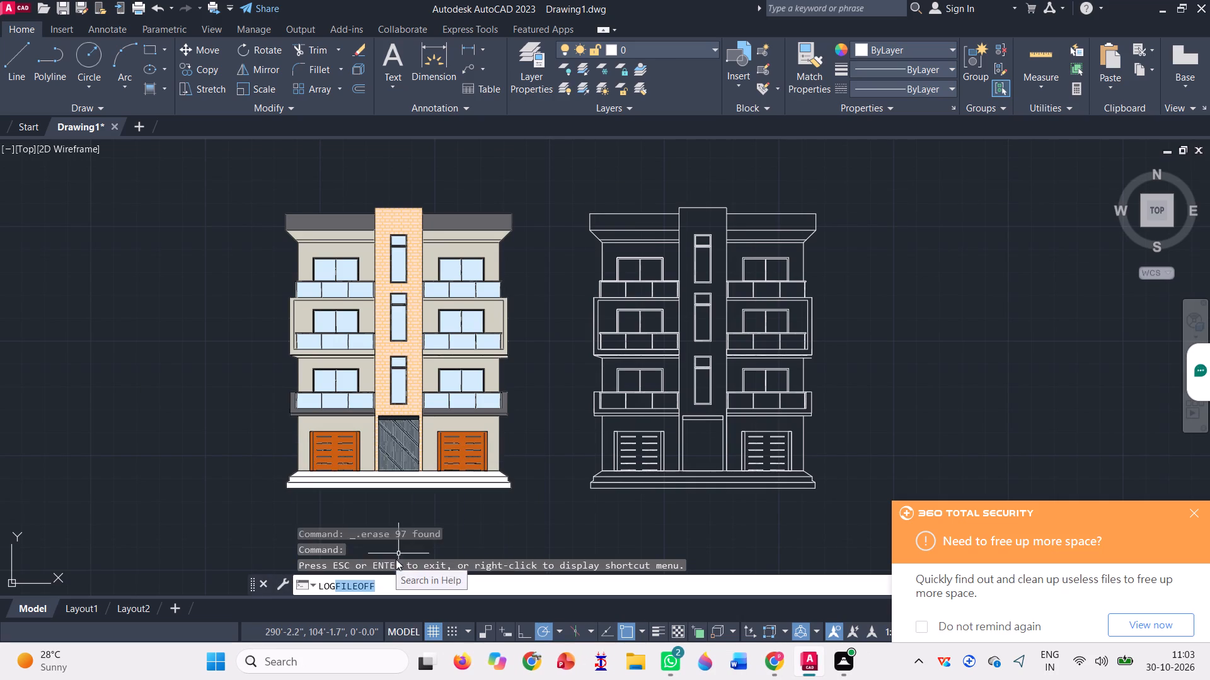
# Save the drawing in Documents as Modern G+3 Residential Apartment Building in AutoCAD 2018 Drawing format.
pyautogui.hotkey('ctrl', 's')
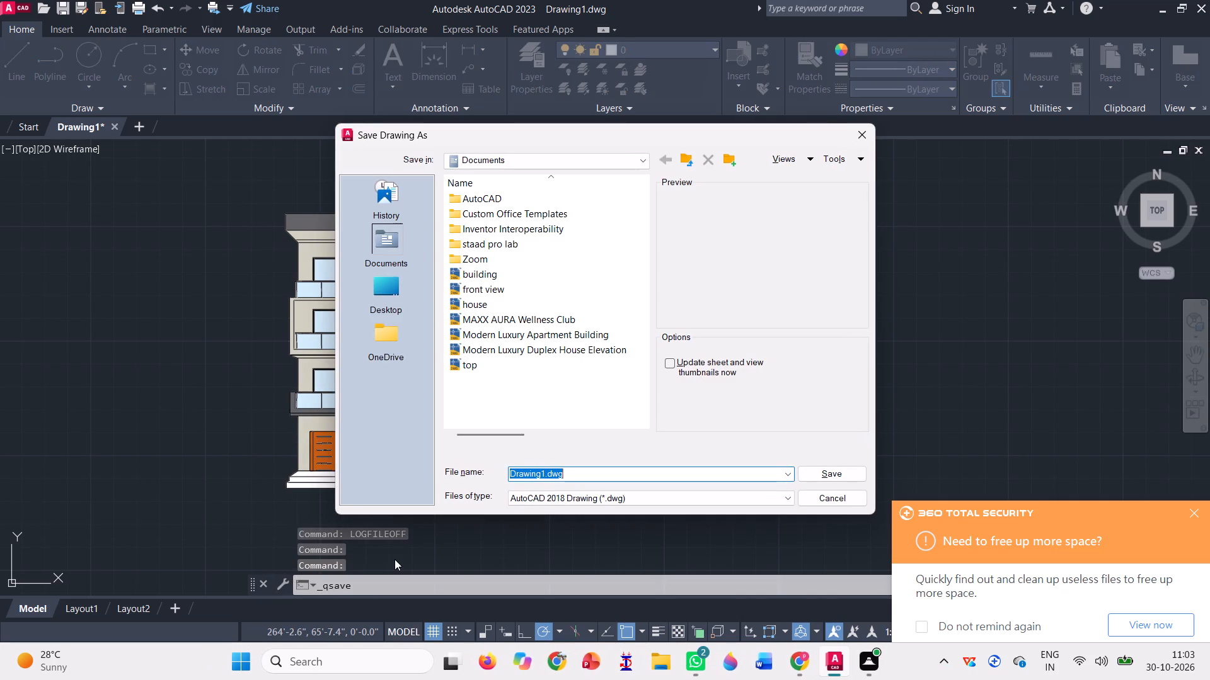
pyautogui.press('BackSpace')
pyautogui.hotkey('ctrl', 'v')
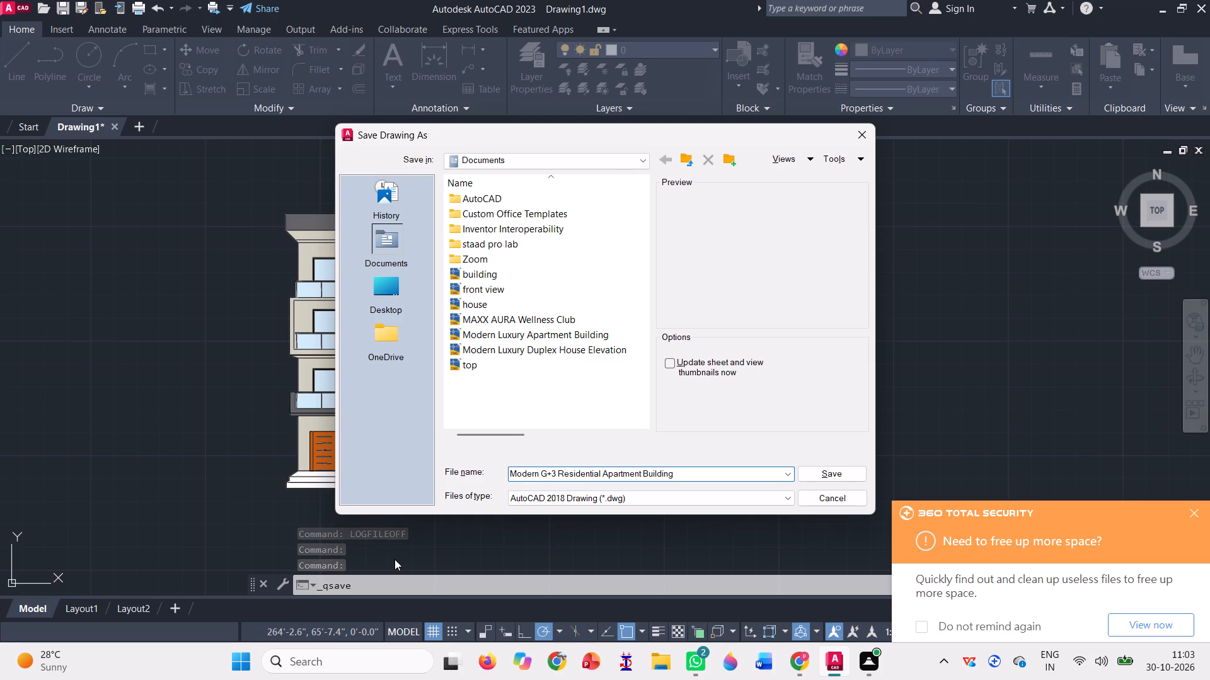
pyautogui.press('Return')
# Plot the displayed model in landscape with AutoCAD PDF (Smallest File).pc3, apply the setup to the layout, and save the PDF in Documents under its proposed name.
pyautogui.click(137, 8)
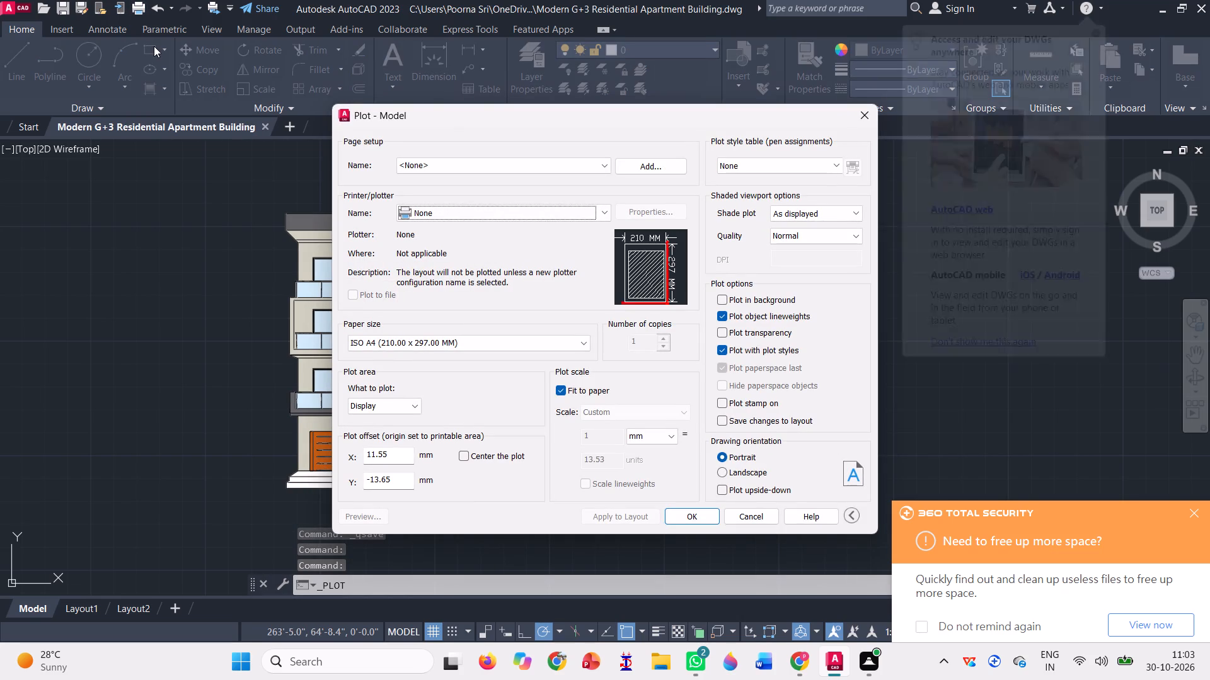
pyautogui.click(607, 213)
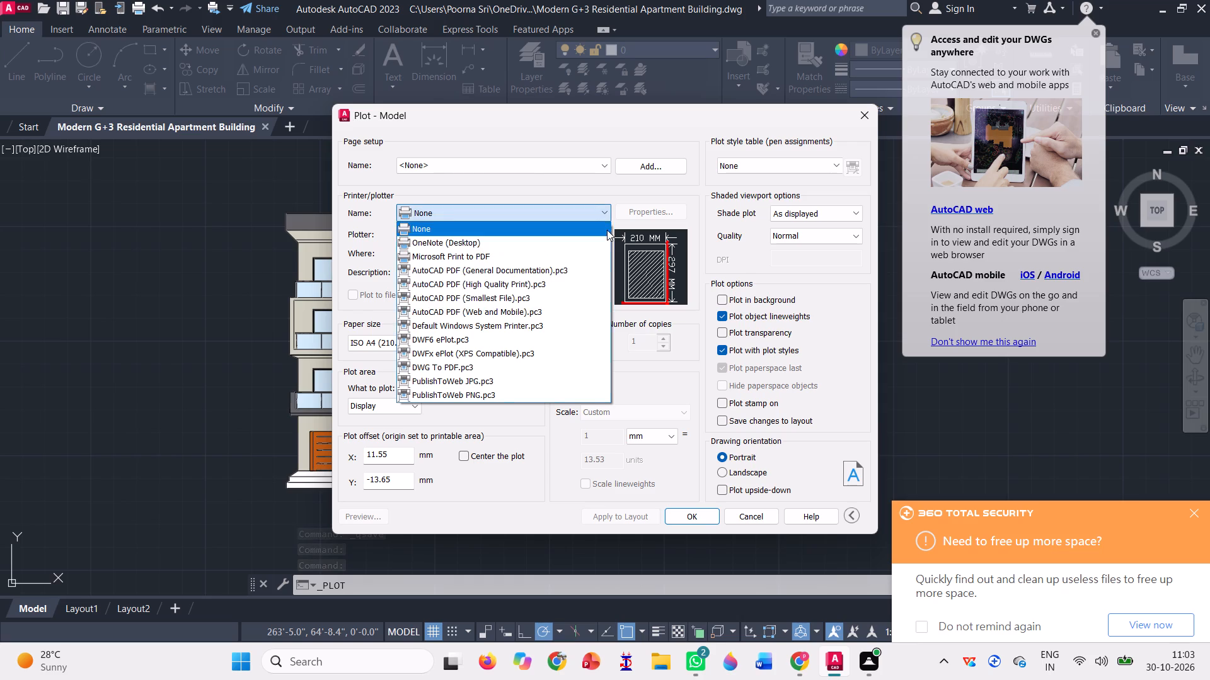
pyautogui.click(493, 303)
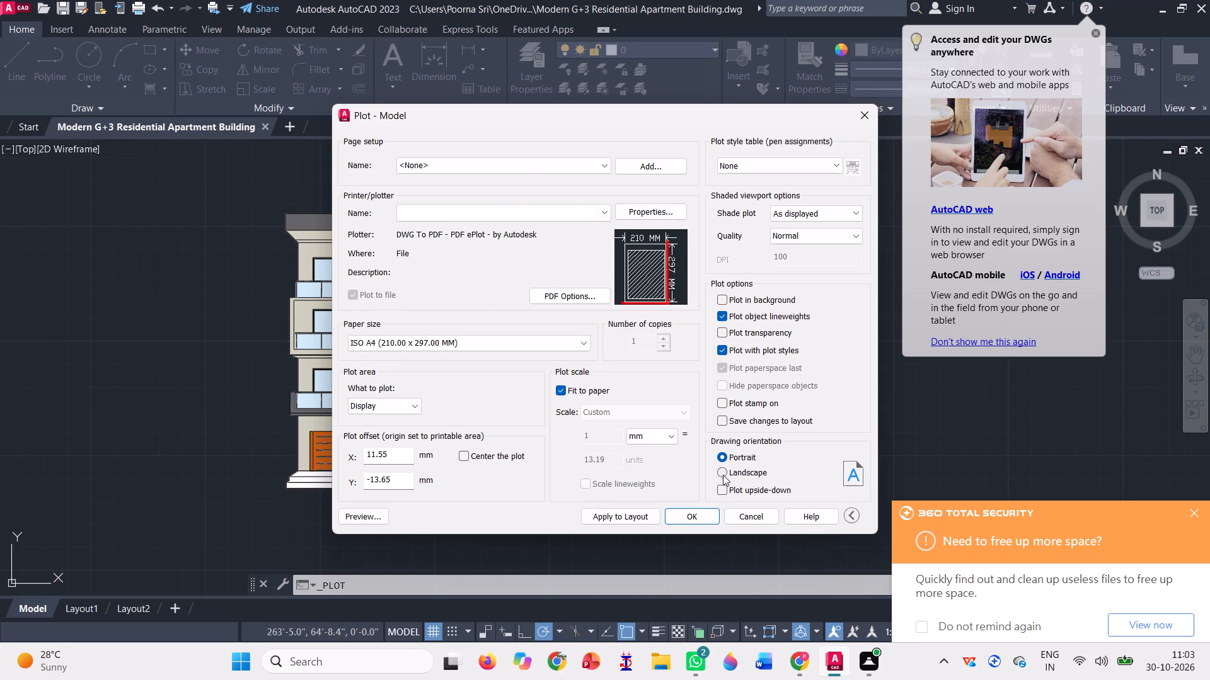
pyautogui.click(723, 475)
pyautogui.click(639, 514)
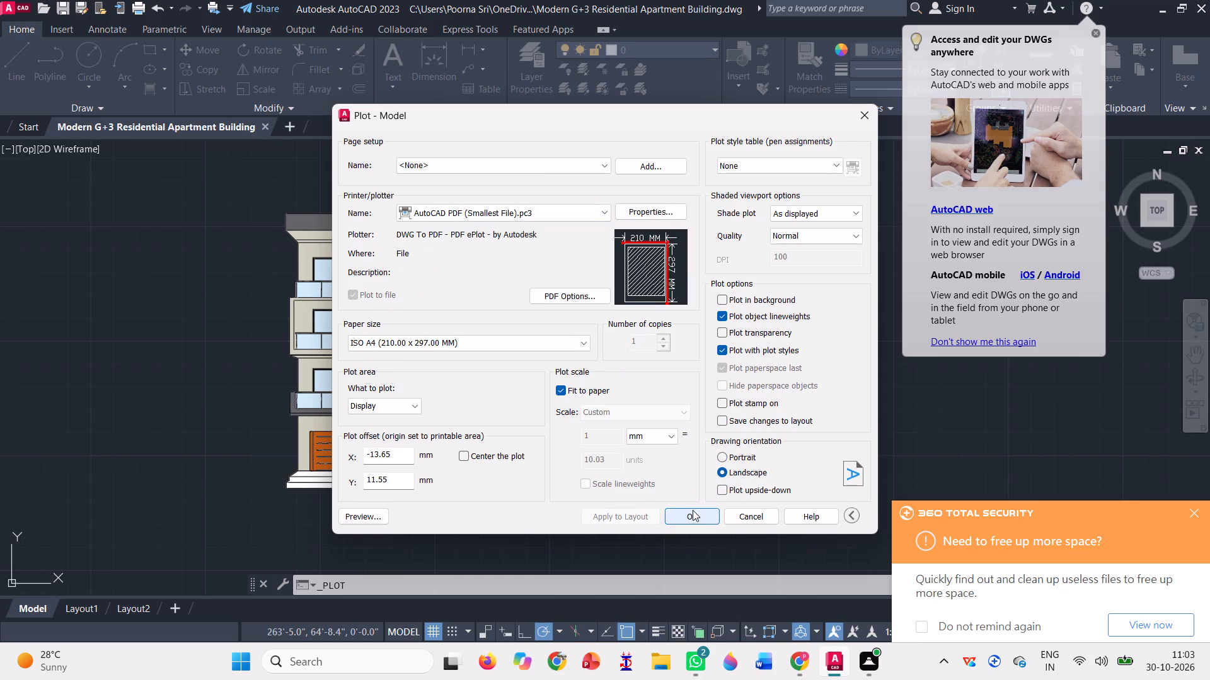
pyautogui.click(698, 513)
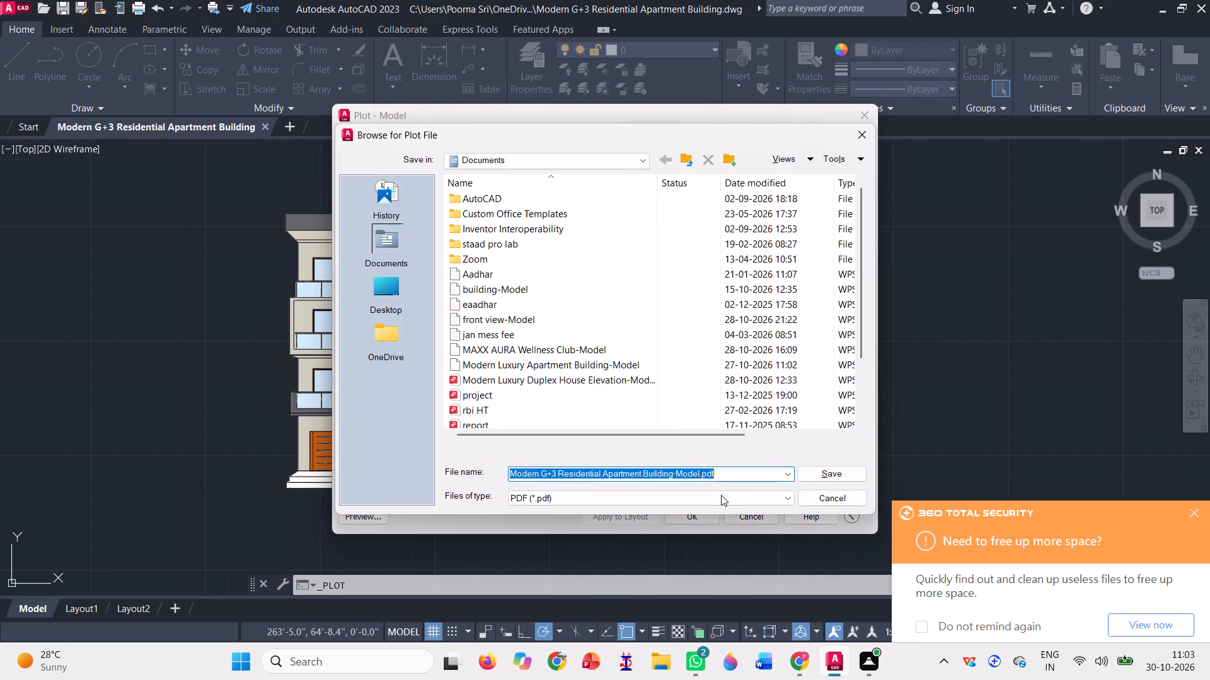
pyautogui.click(818, 478)
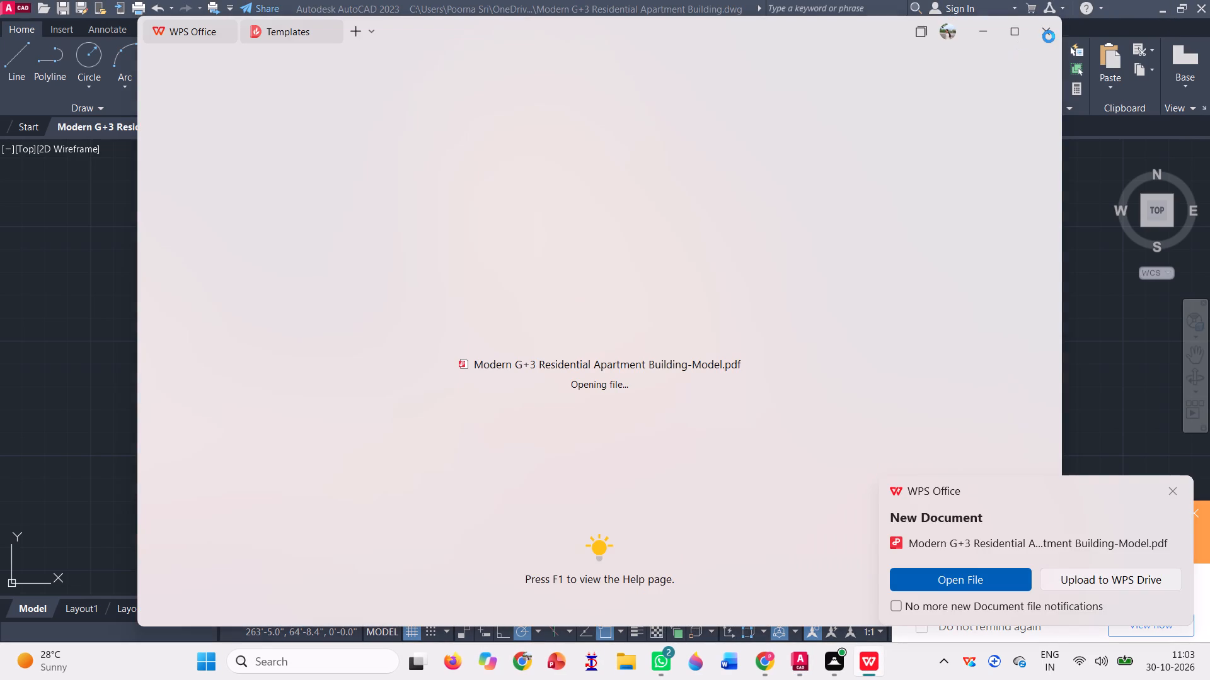
# Close the WPS Office window that is opening the plotted PDF.
pyautogui.doubleClick(1051, 35)
pyautogui.doubleClick(1046, 29)
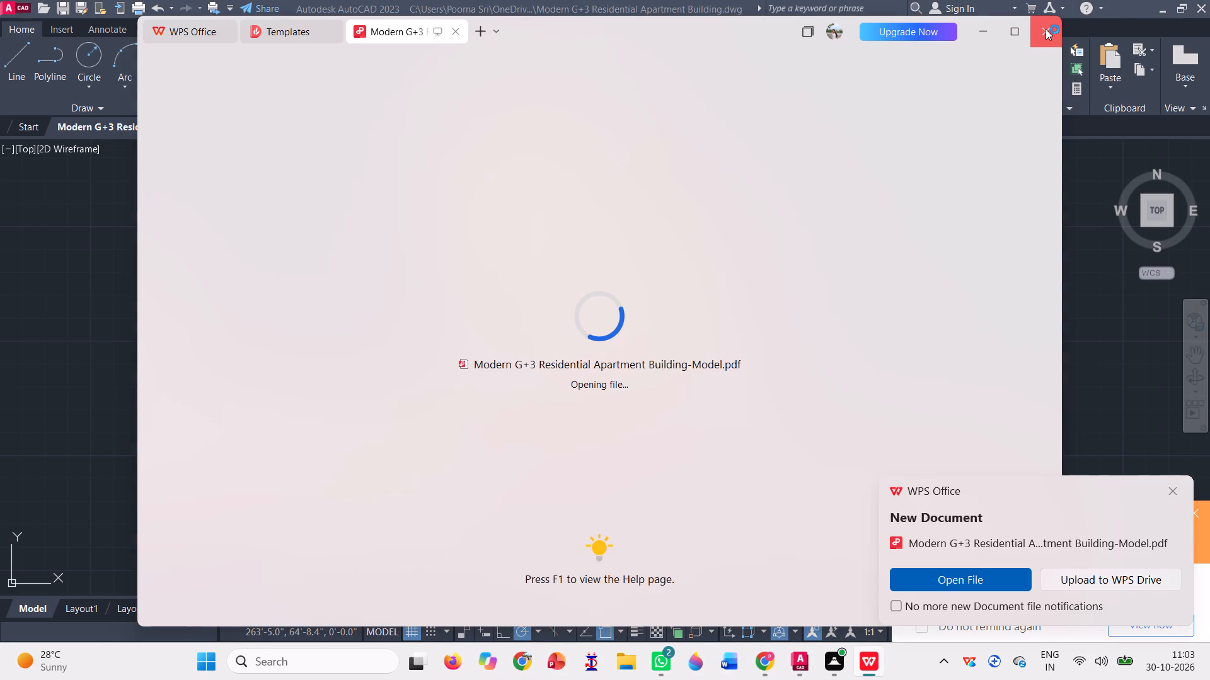
pyautogui.click(1046, 29)
pyautogui.click(1044, 30)
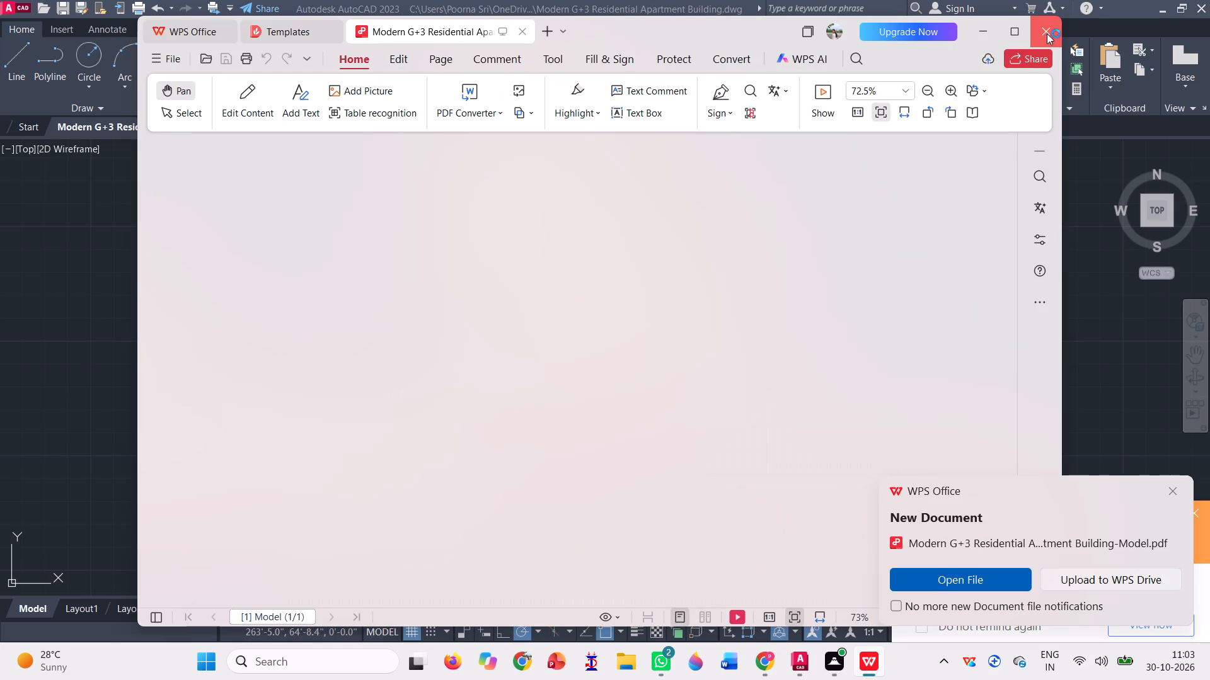